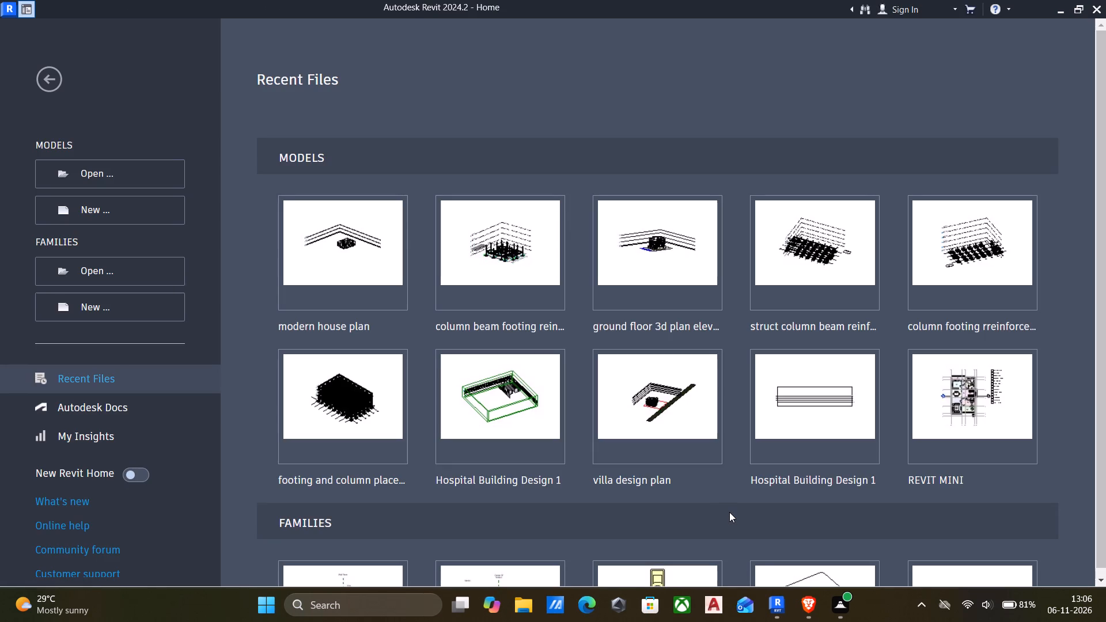
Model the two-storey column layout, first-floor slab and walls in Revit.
Create a new project from the default template.
click(86, 210)
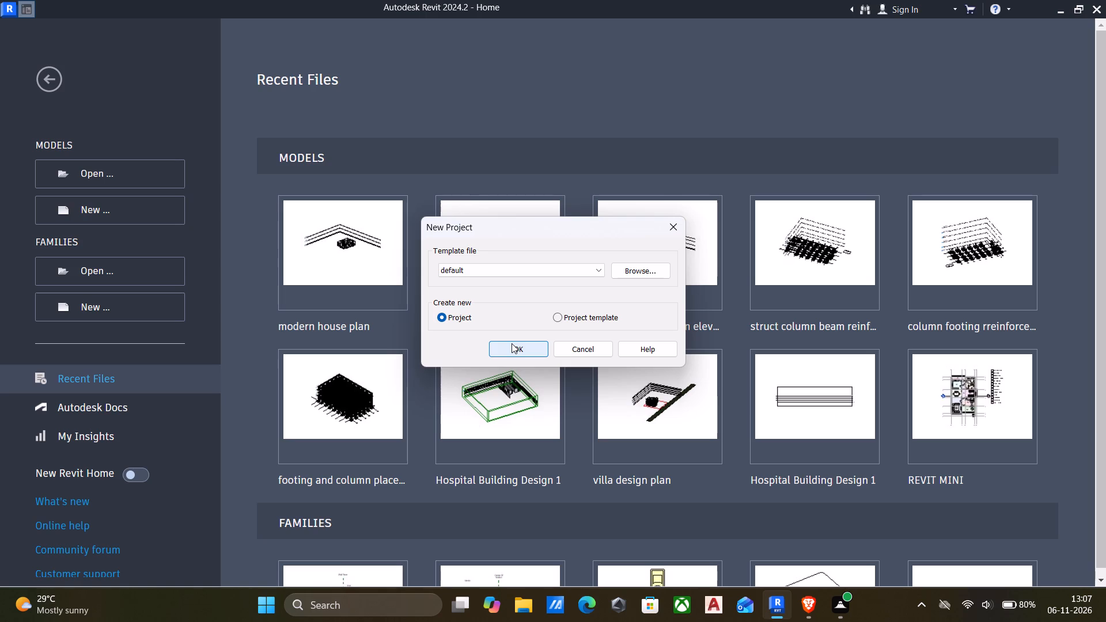
click(502, 343)
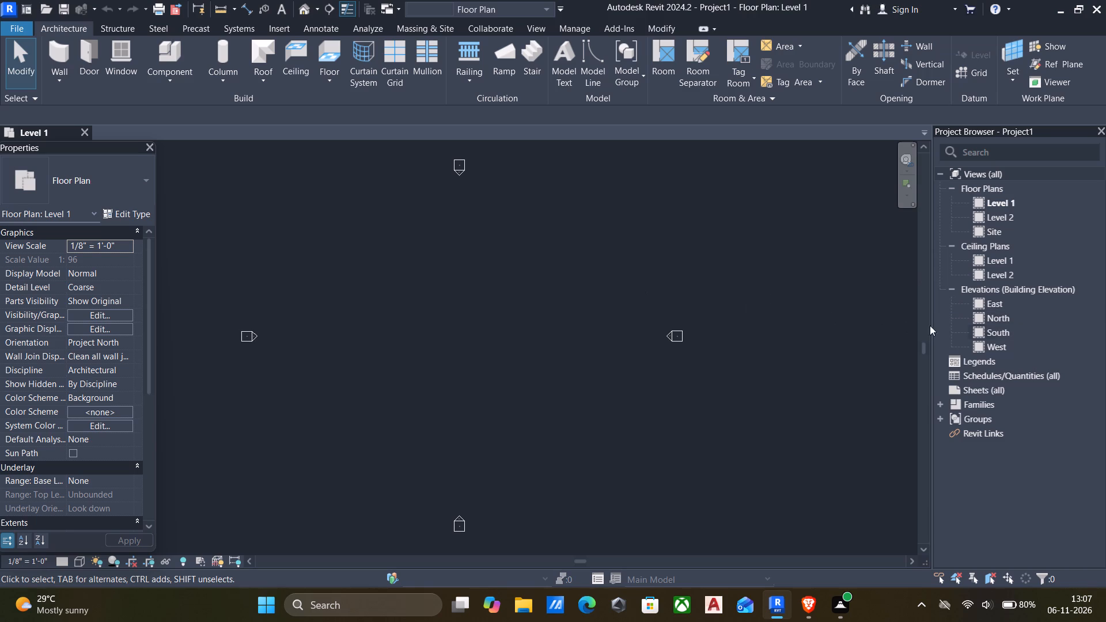
Open the East building elevation view.
double_click(974, 303)
scroll(637, 358, down, 1)
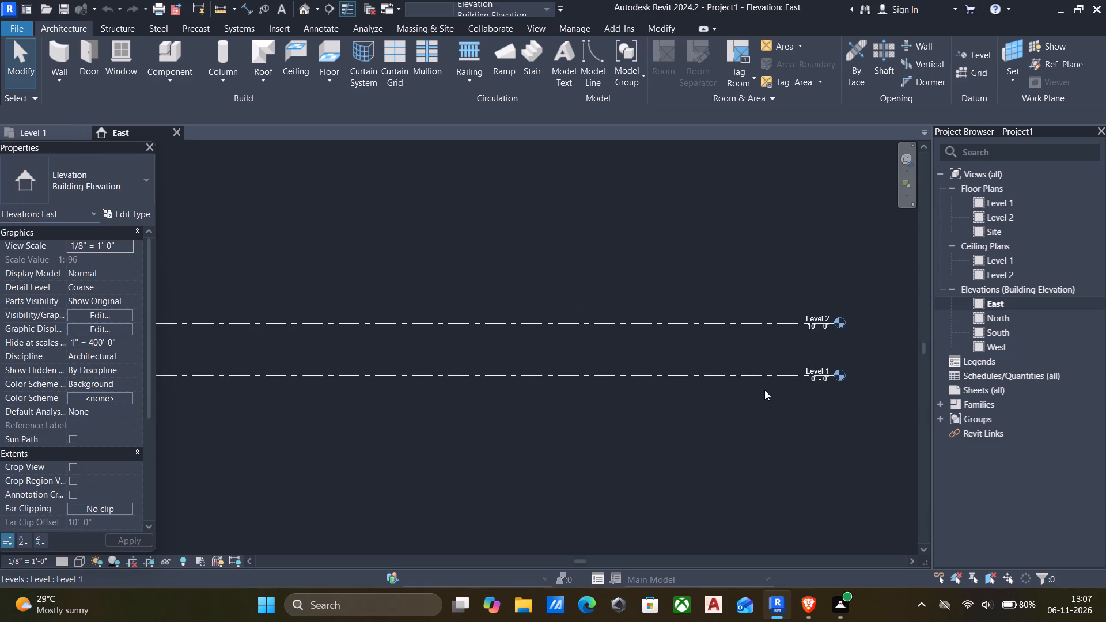
scroll(756, 359, up, 3)
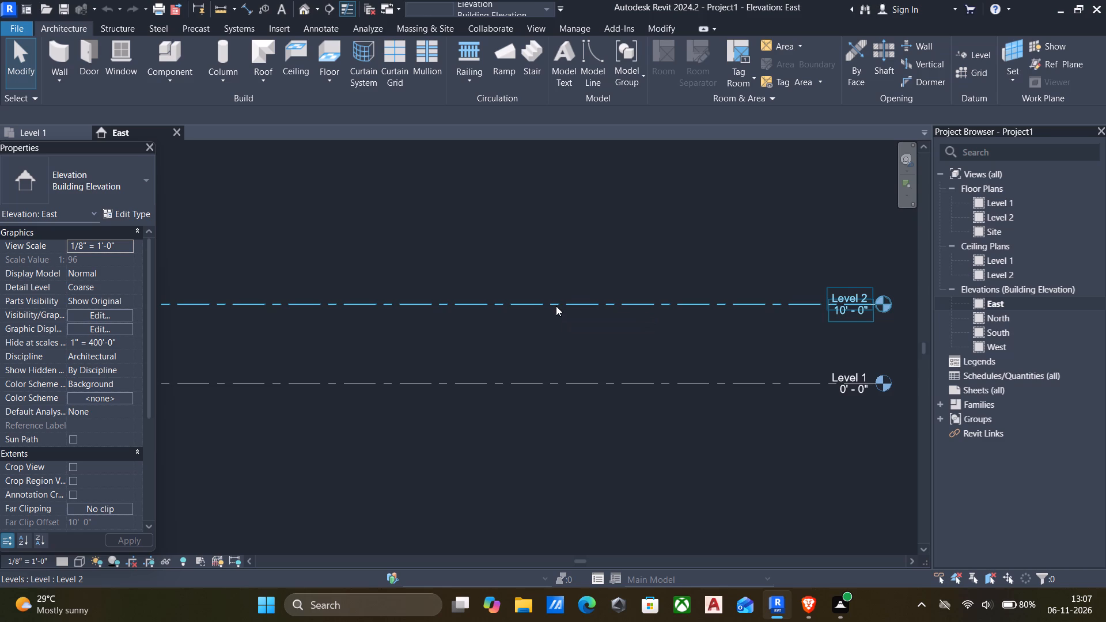
Set the height of Level 2 above Level 1 to 1'.
click(556, 306)
scroll(547, 311, down, 6)
middle_drag(431, 373, 566, 380)
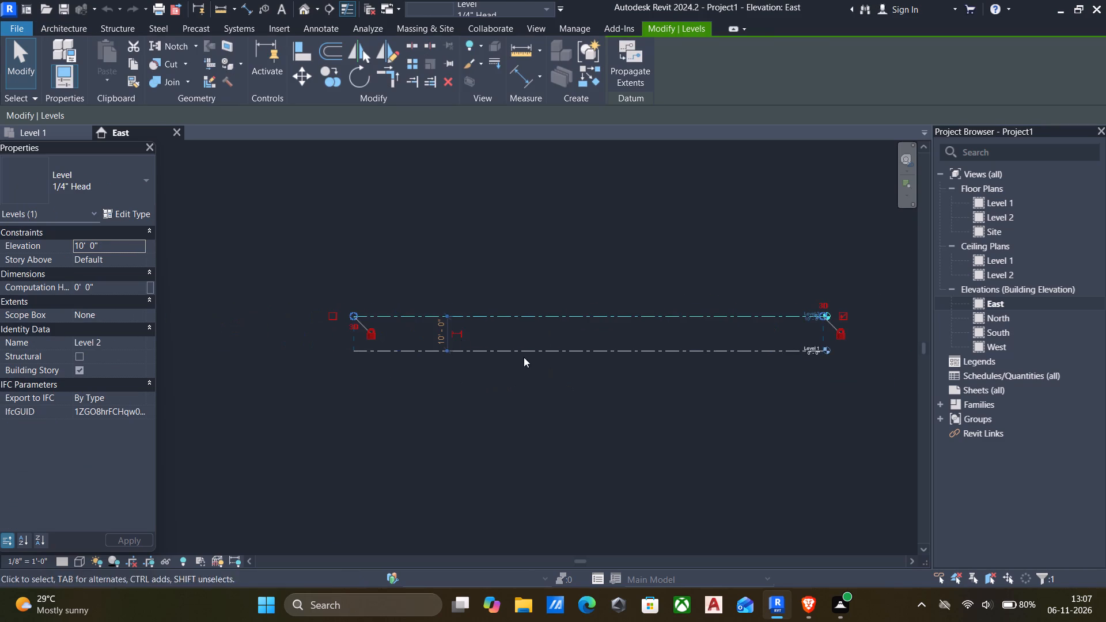
scroll(452, 336, up, 4)
click(434, 335)
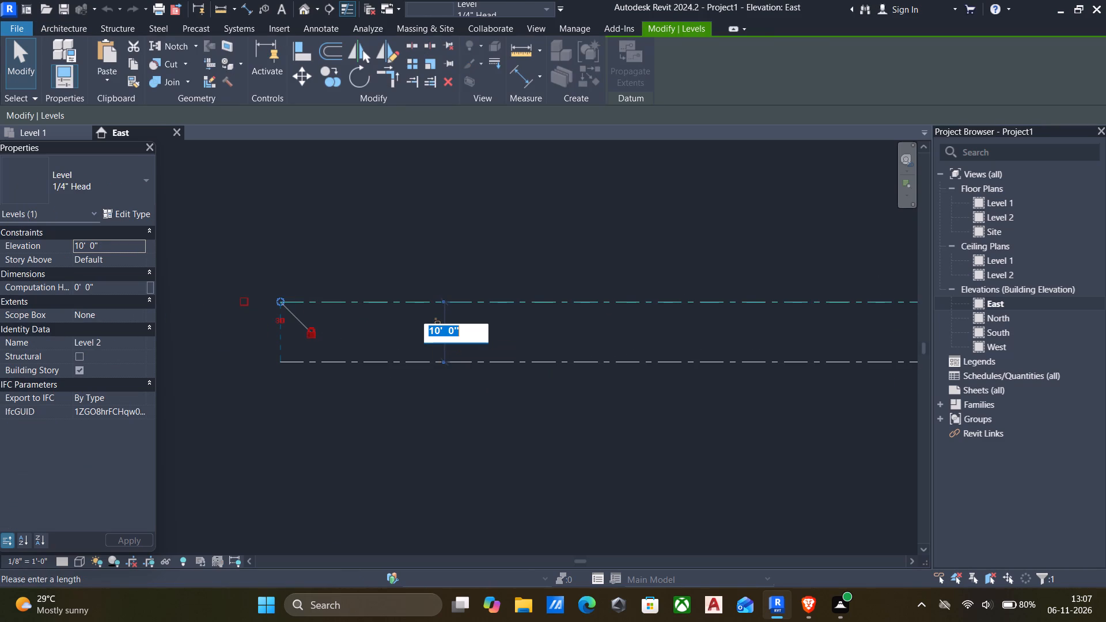
text(1')
key(Return)
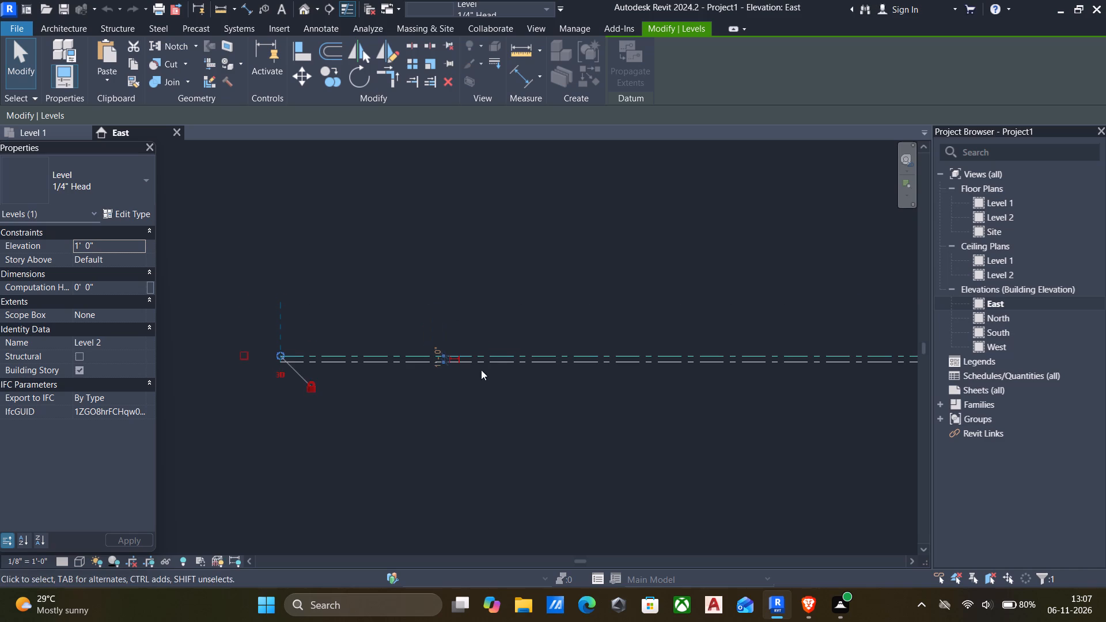
click(531, 419)
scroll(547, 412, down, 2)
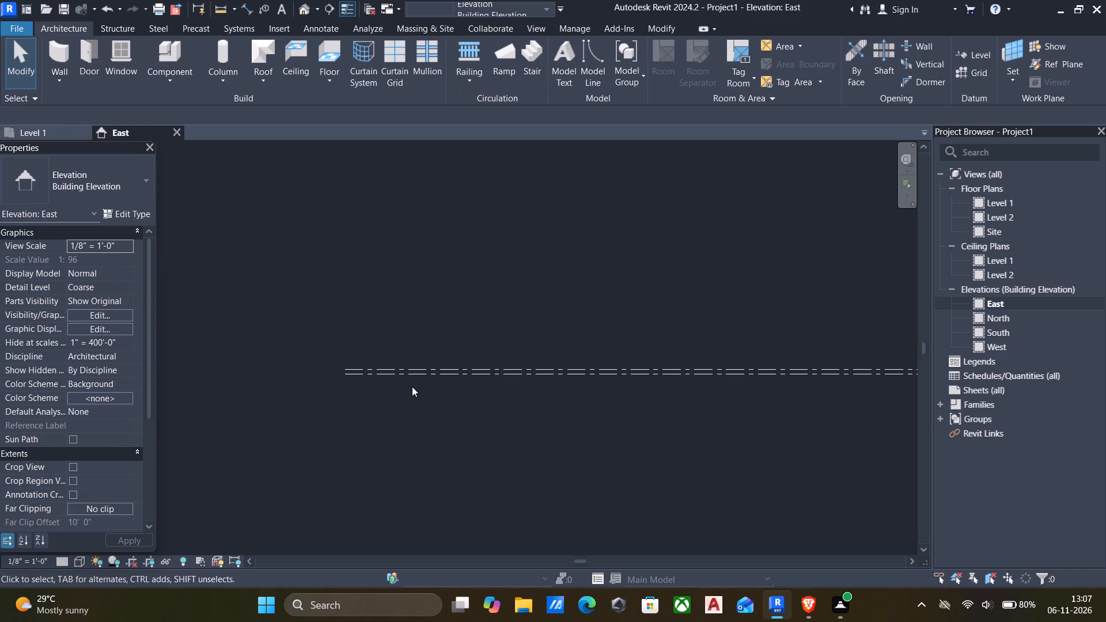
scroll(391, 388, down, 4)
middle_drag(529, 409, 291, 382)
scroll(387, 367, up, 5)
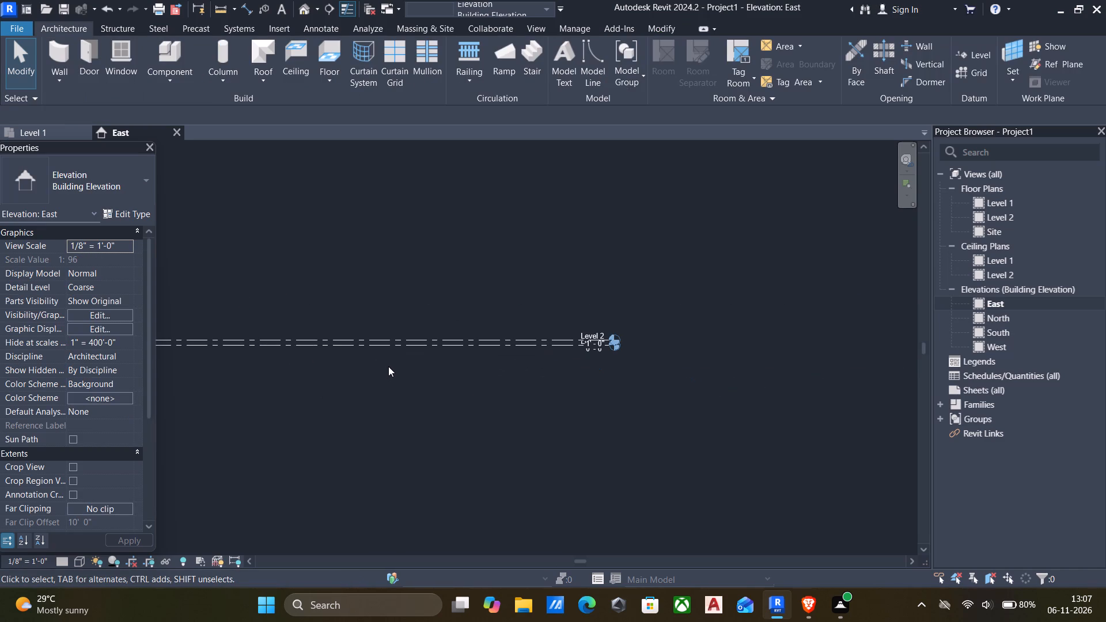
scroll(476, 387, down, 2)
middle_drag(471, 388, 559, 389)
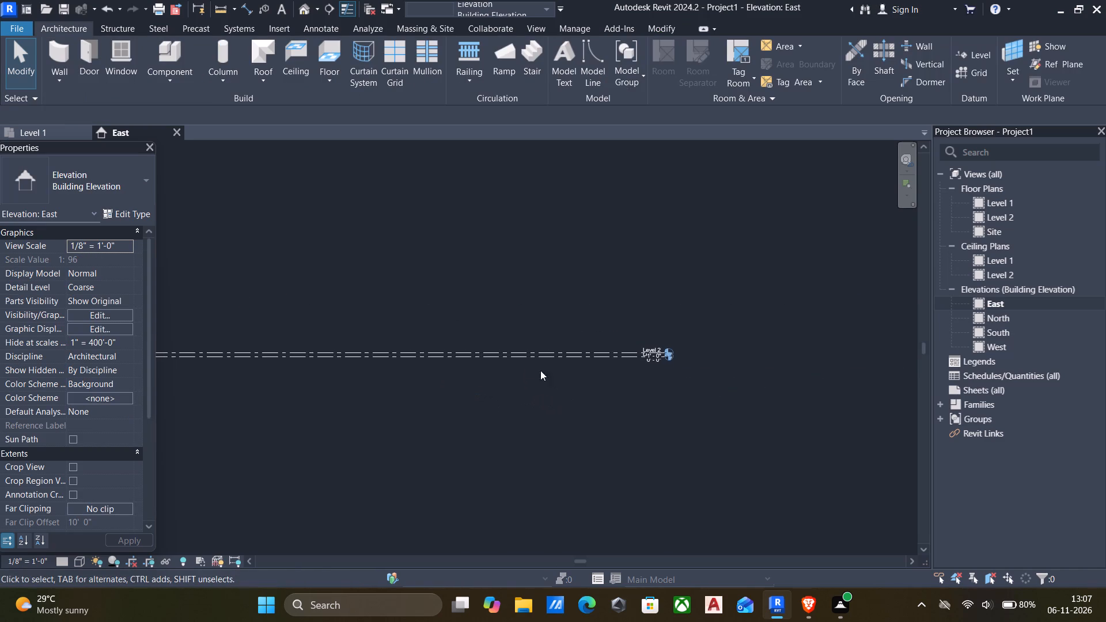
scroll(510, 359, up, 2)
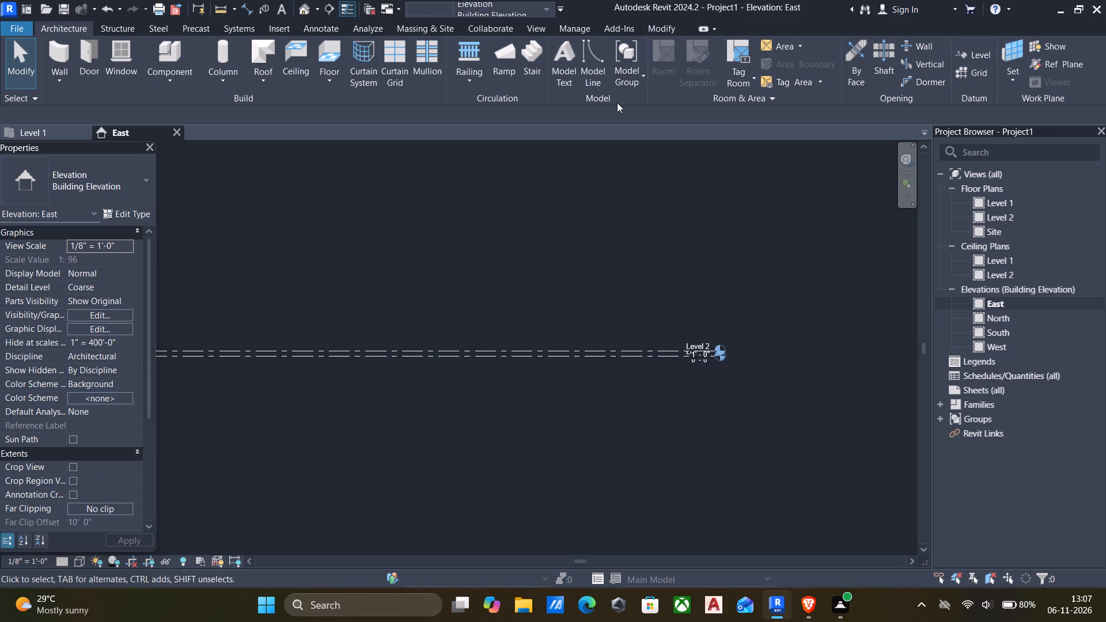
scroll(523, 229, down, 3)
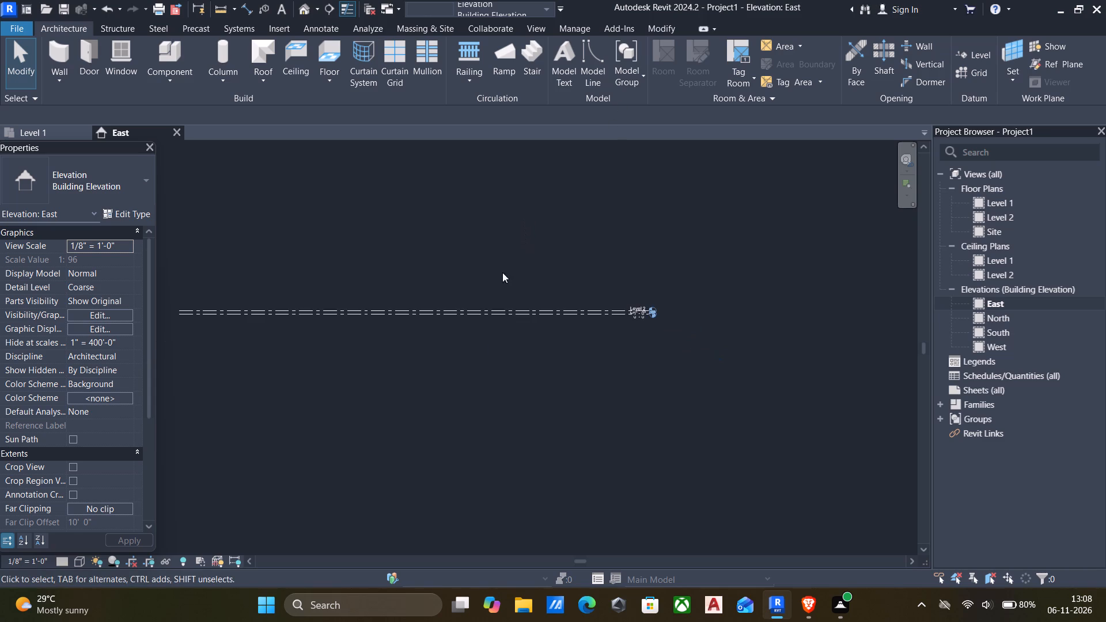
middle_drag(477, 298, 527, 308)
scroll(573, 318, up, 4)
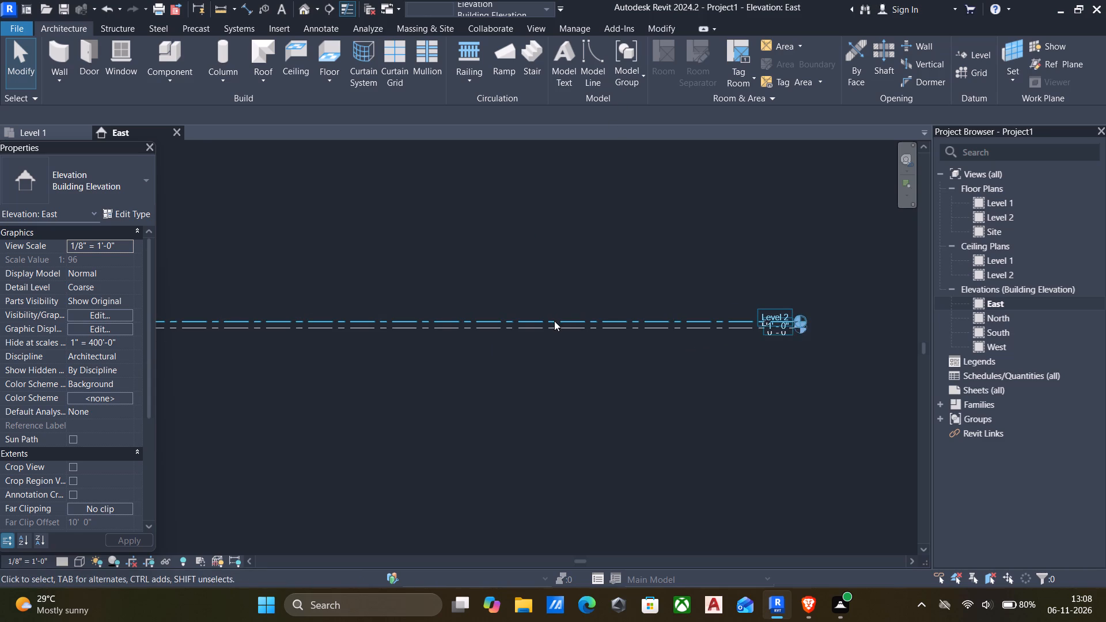
Add a new level offset 10' above Level 2 by picking the existing level line.
click(554, 321)
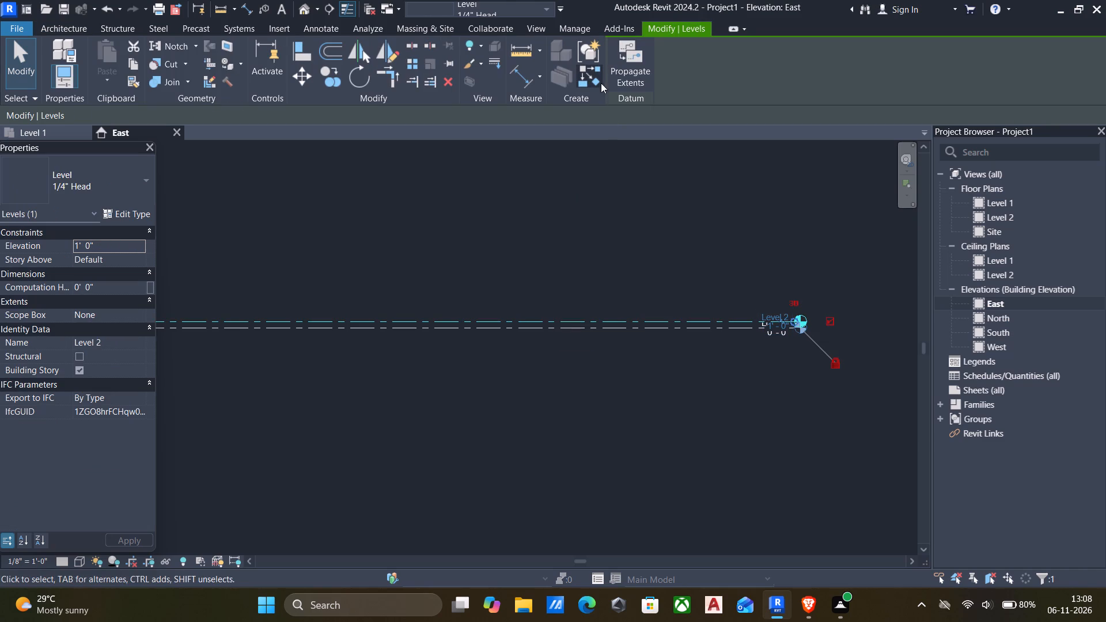
text(ll)
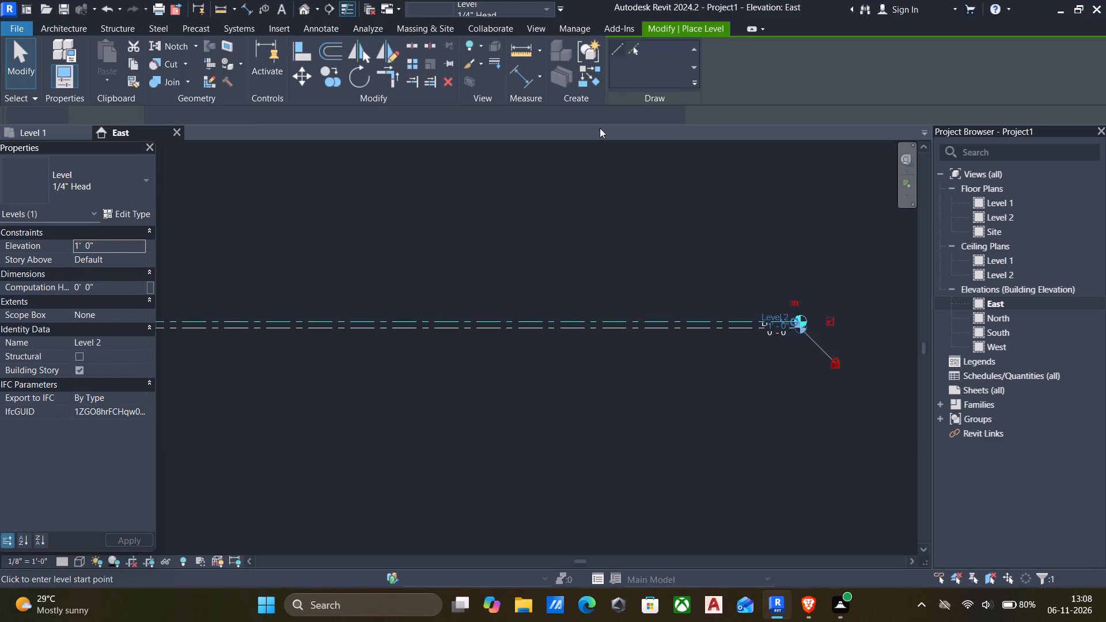
click(635, 46)
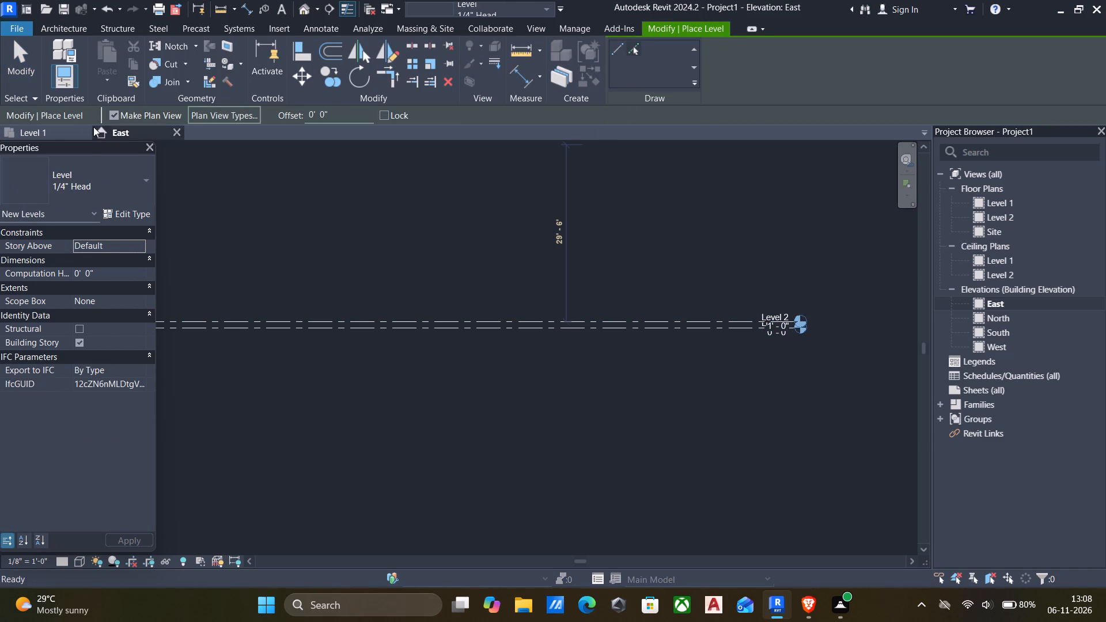
drag(349, 116, 122, 120)
text(10')
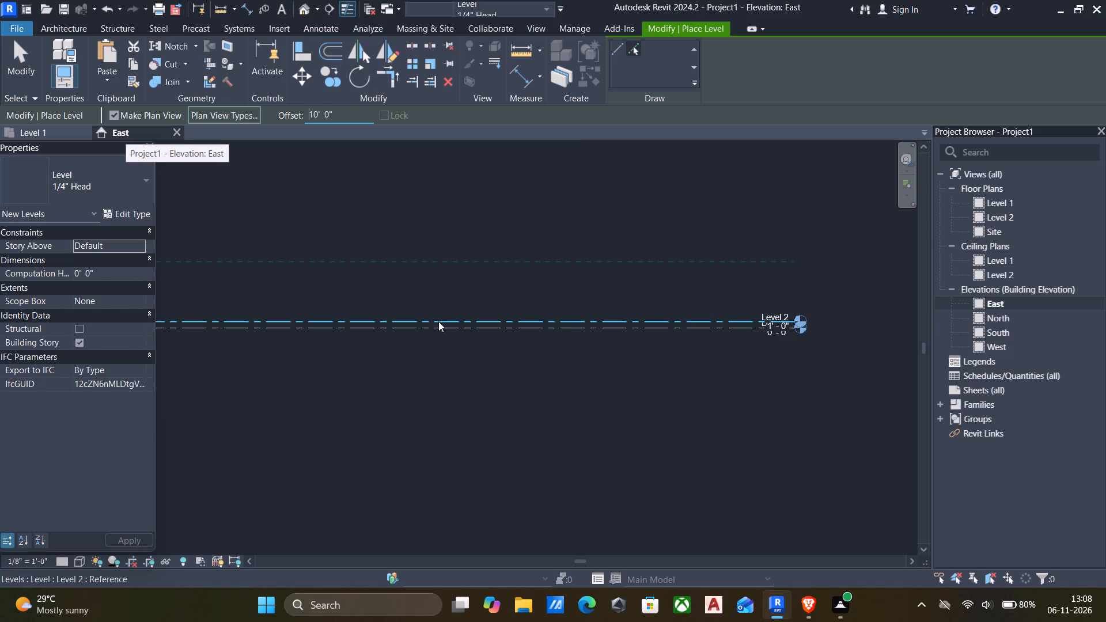
click(438, 318)
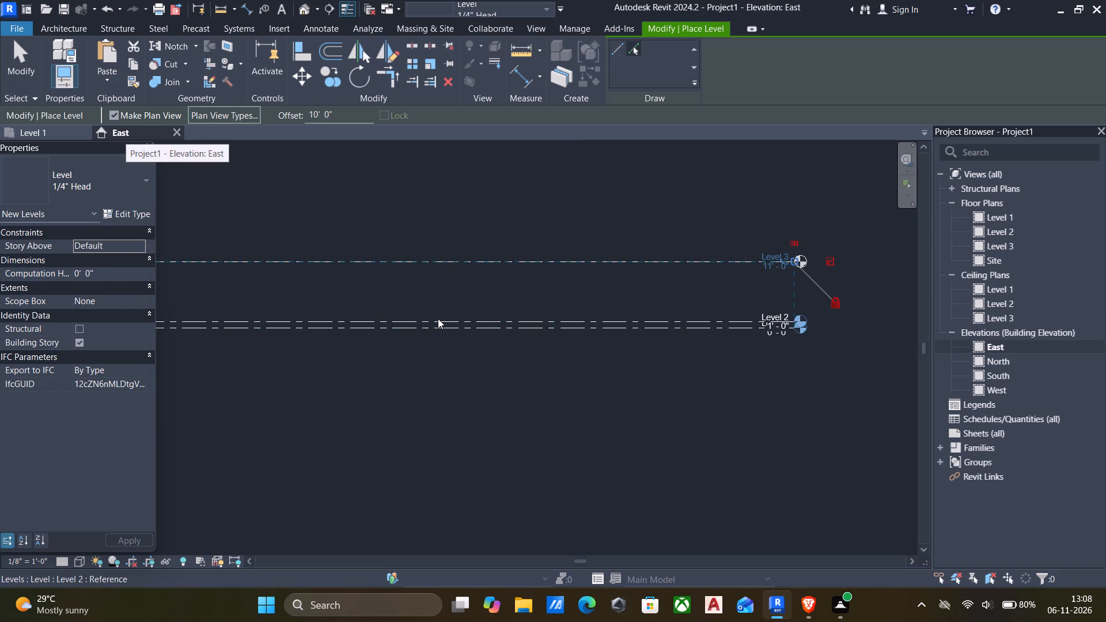
Add a level offset 6" above Level 3 by picking its line.
scroll(453, 295, down, 3)
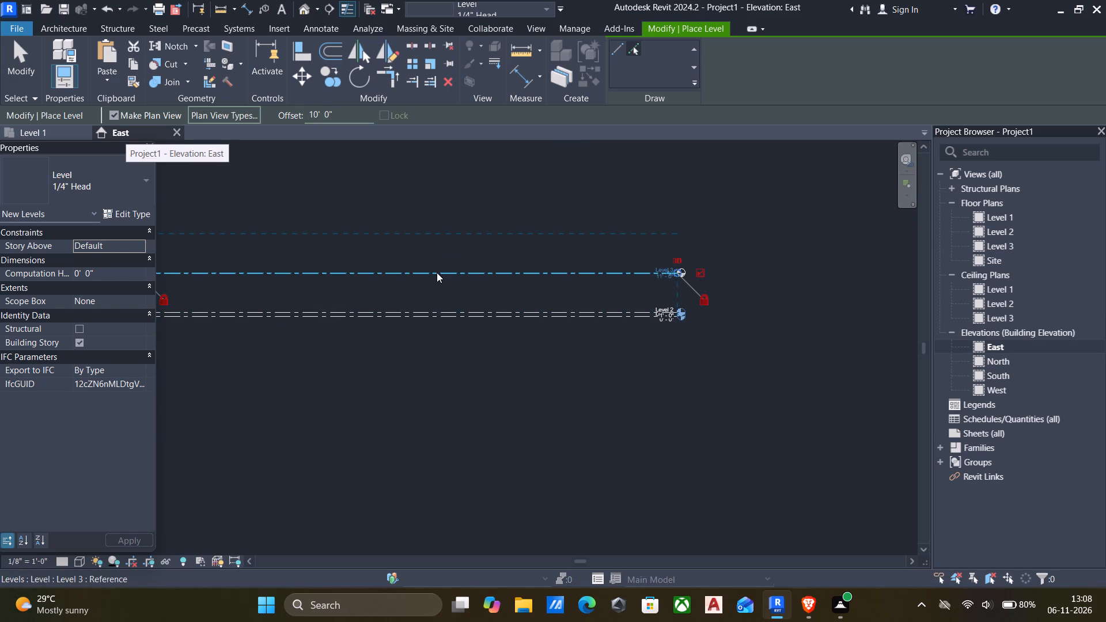
drag(351, 116, 264, 112)
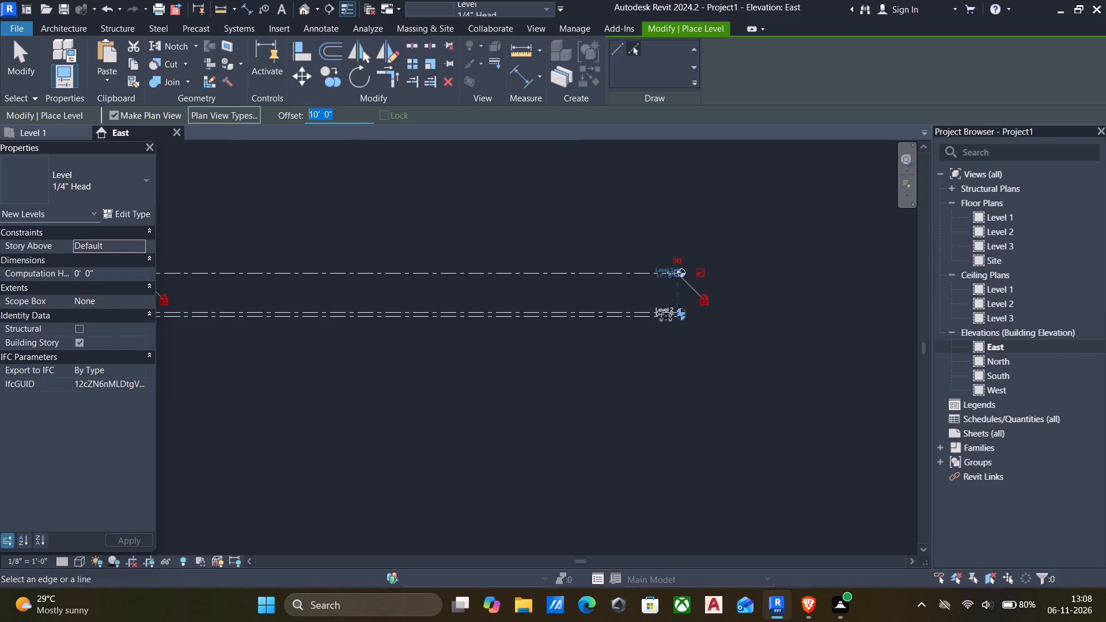
drag(264, 112, 183, 120)
text(6")
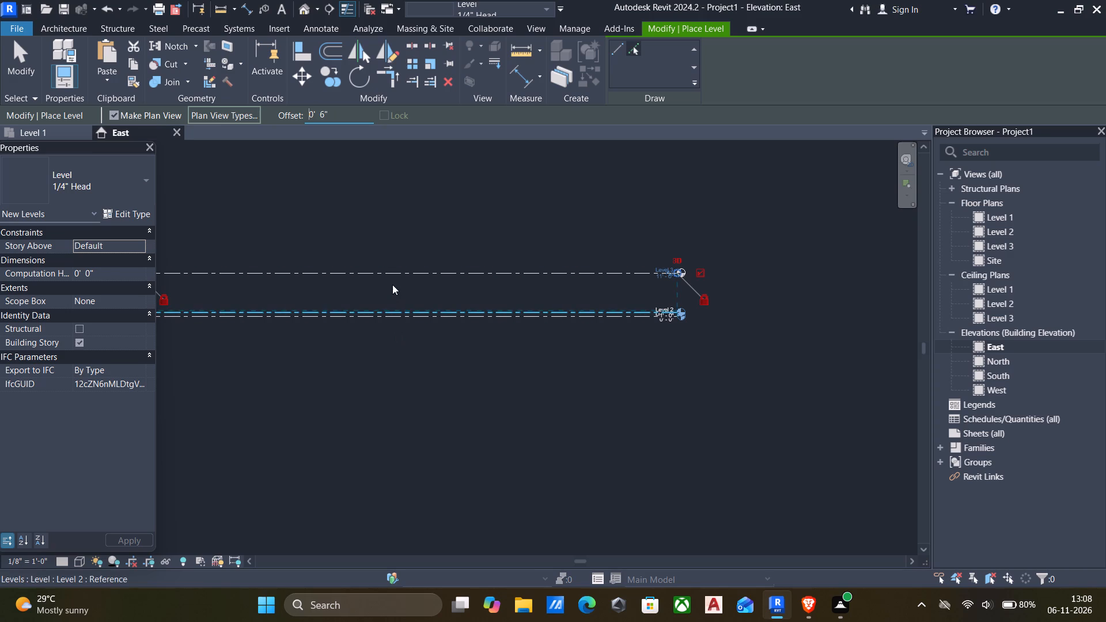
scroll(384, 272, up, 5)
click(384, 272)
Add a level offset 10' above Level 4 by picking its line.
scroll(384, 272, down, 2)
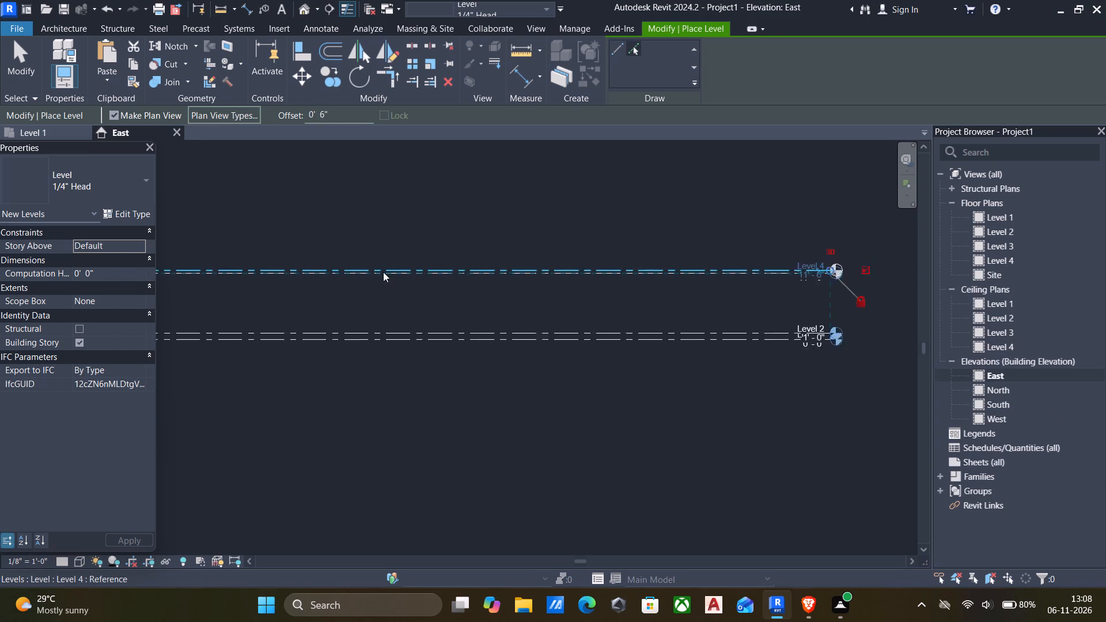
scroll(383, 272, down, 1)
drag(359, 116, 71, 115)
key(1)
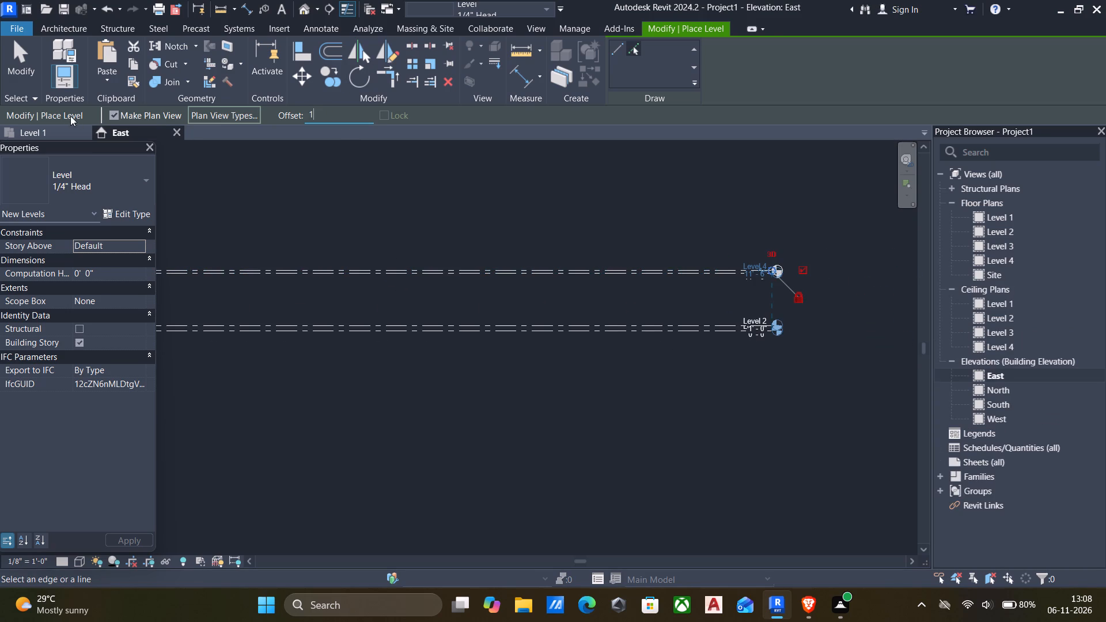
key(0)
key(apostrophe)
scroll(388, 271, up, 5)
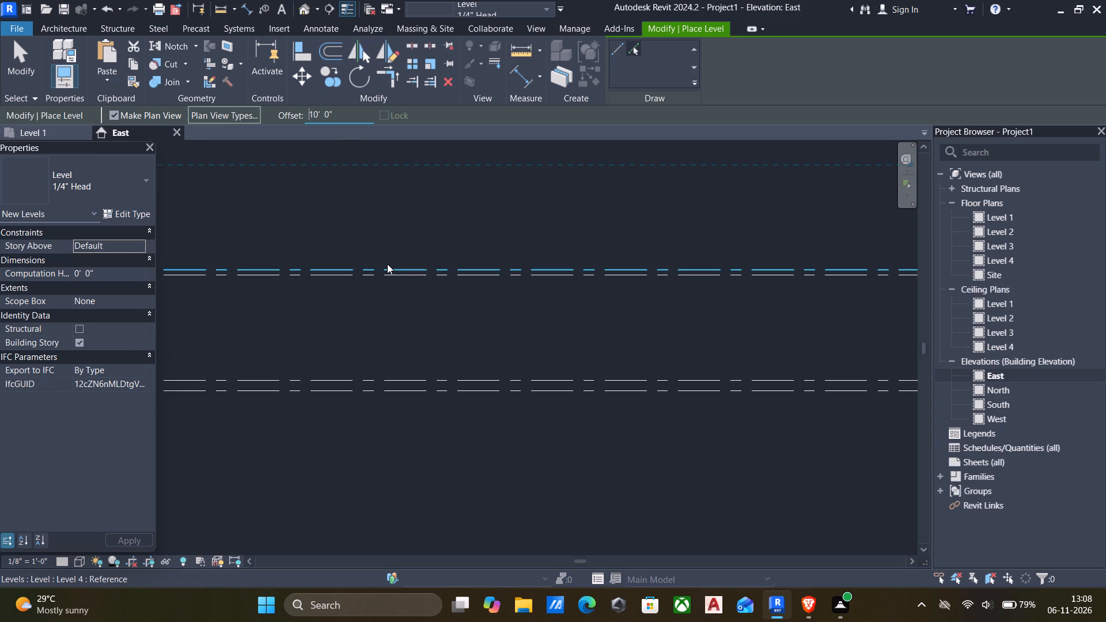
click(387, 264)
Add a level offset 6" above Level 5 by picking its line.
scroll(387, 264, down, 6)
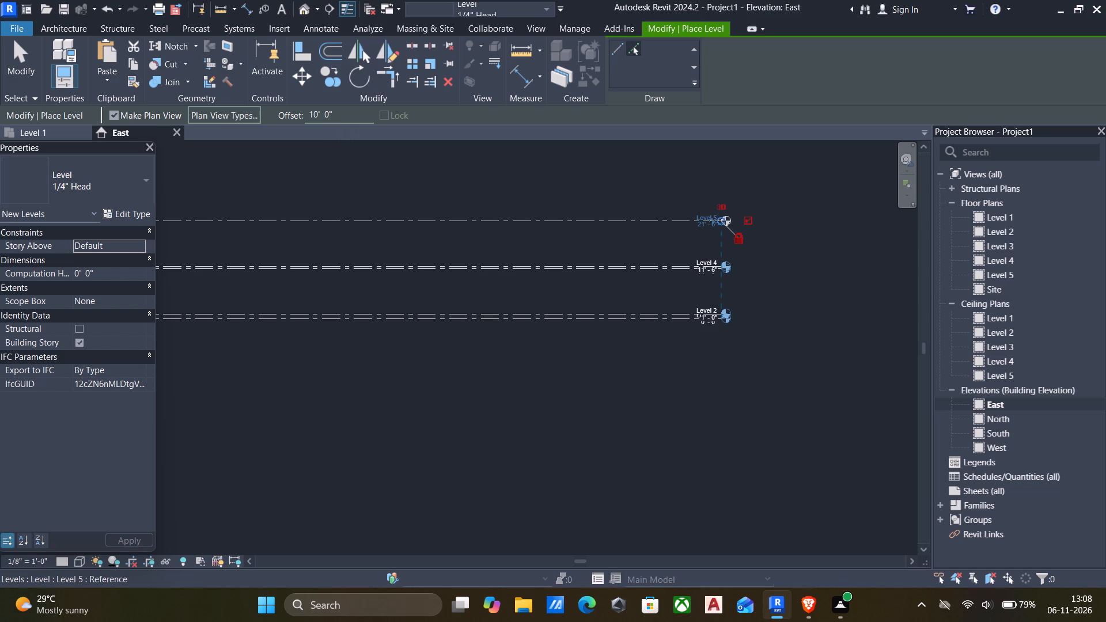
drag(358, 115, 267, 121)
text(6")
scroll(419, 217, up, 3)
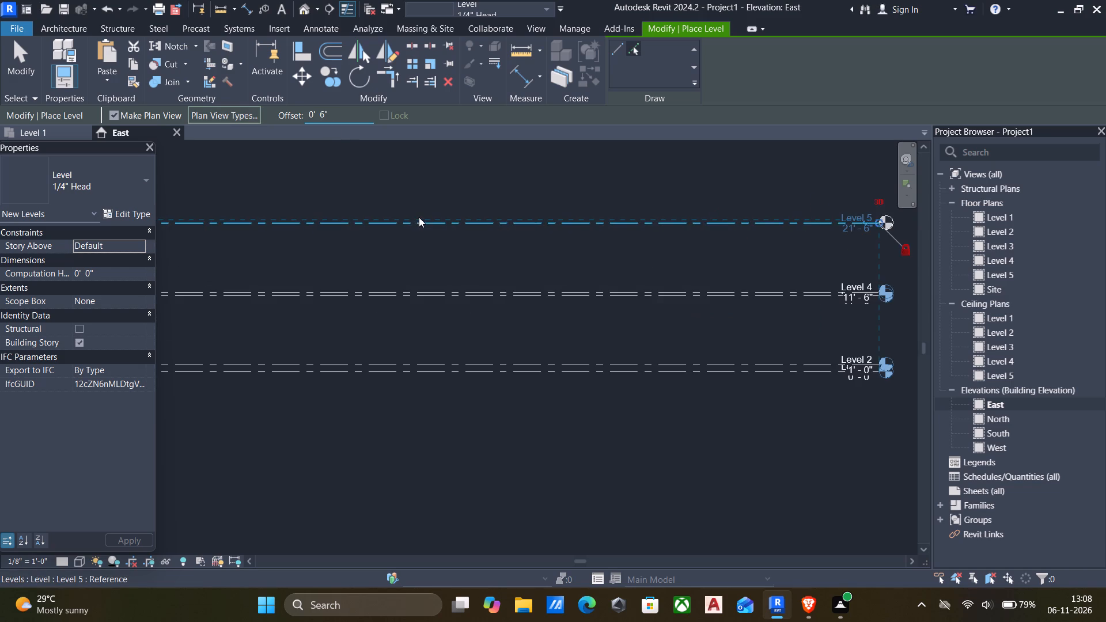
click(419, 217)
Add a level offset 10' above Level 6 by picking its line.
scroll(420, 222, down, 5)
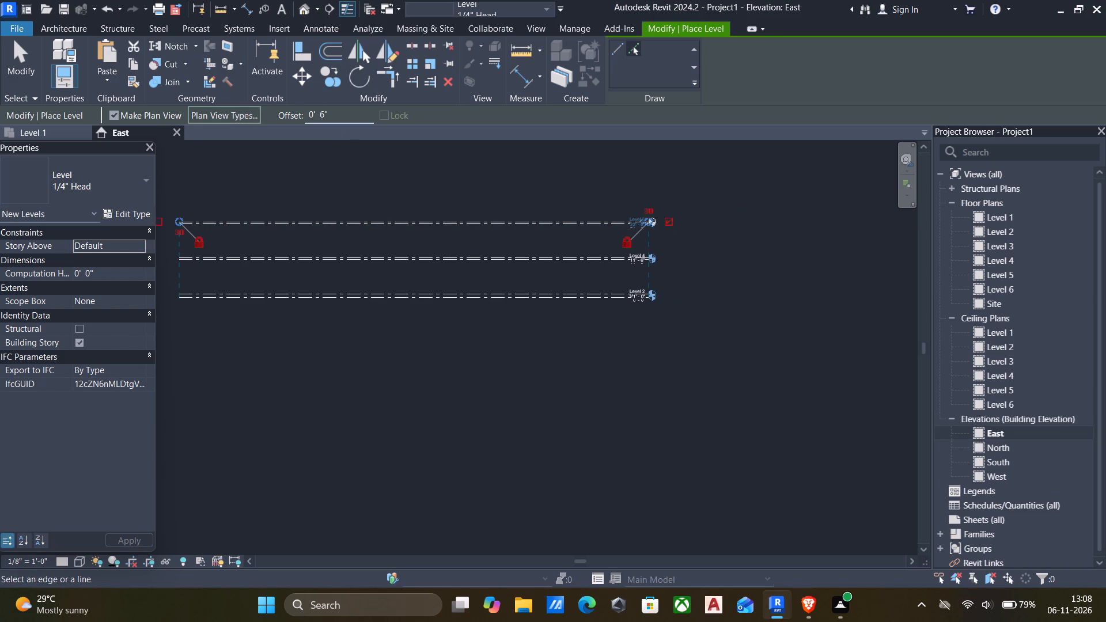
drag(351, 119, 229, 119)
text(10')
scroll(525, 214, up, 5)
click(513, 230)
Add a level offset 6" above Level 7 by picking its line.
scroll(474, 195, down, 2)
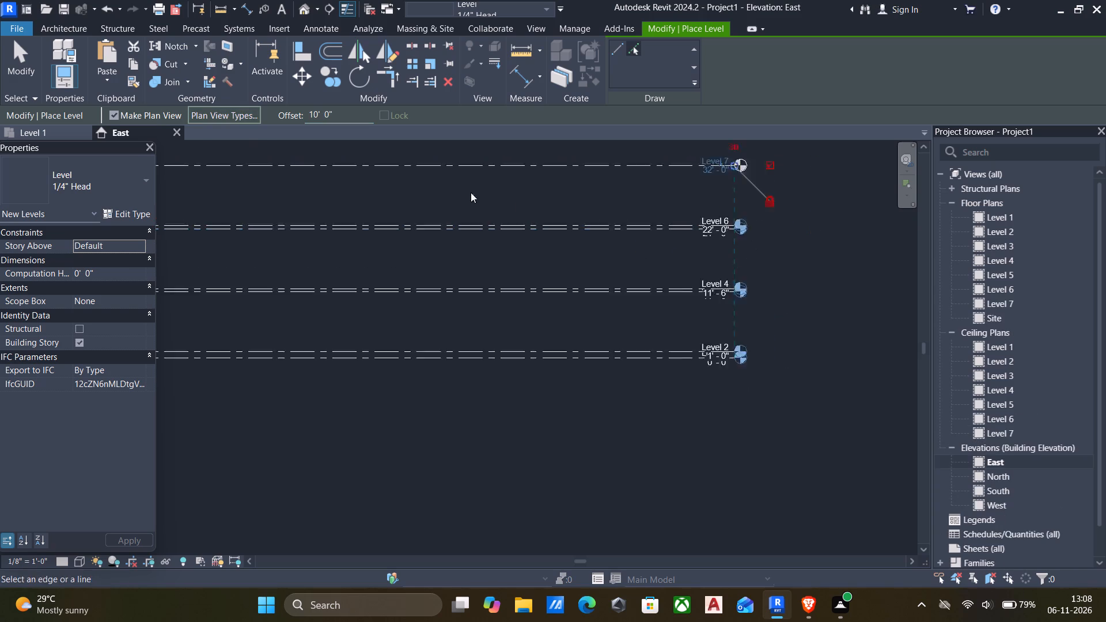
scroll(471, 192, down, 1)
drag(349, 111, 186, 114)
key(6)
key(shift+quotedbl)
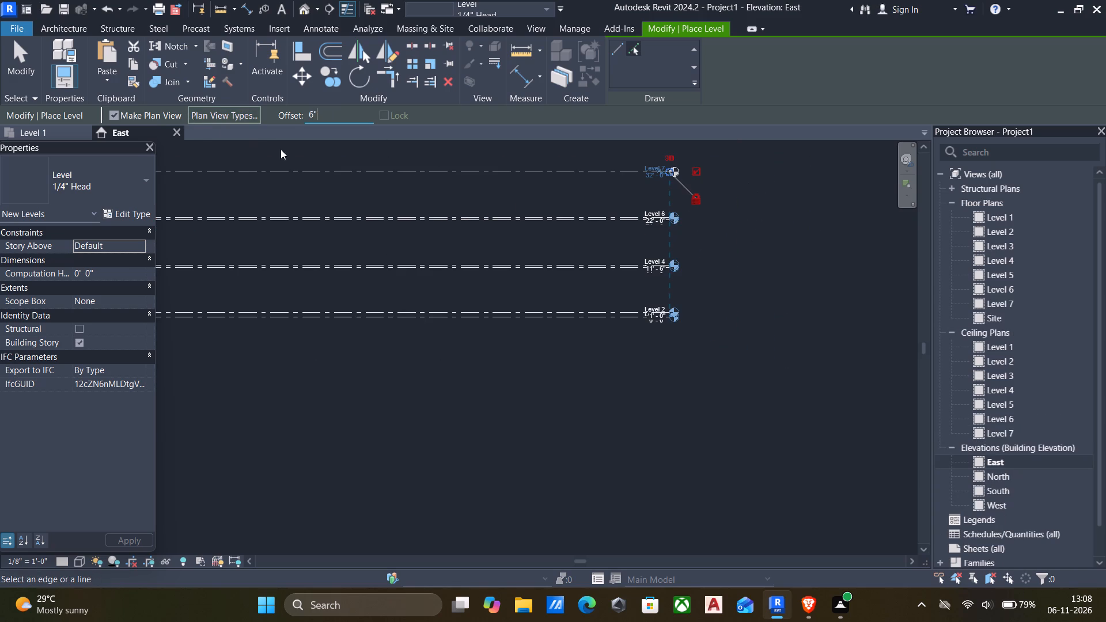
click(426, 172)
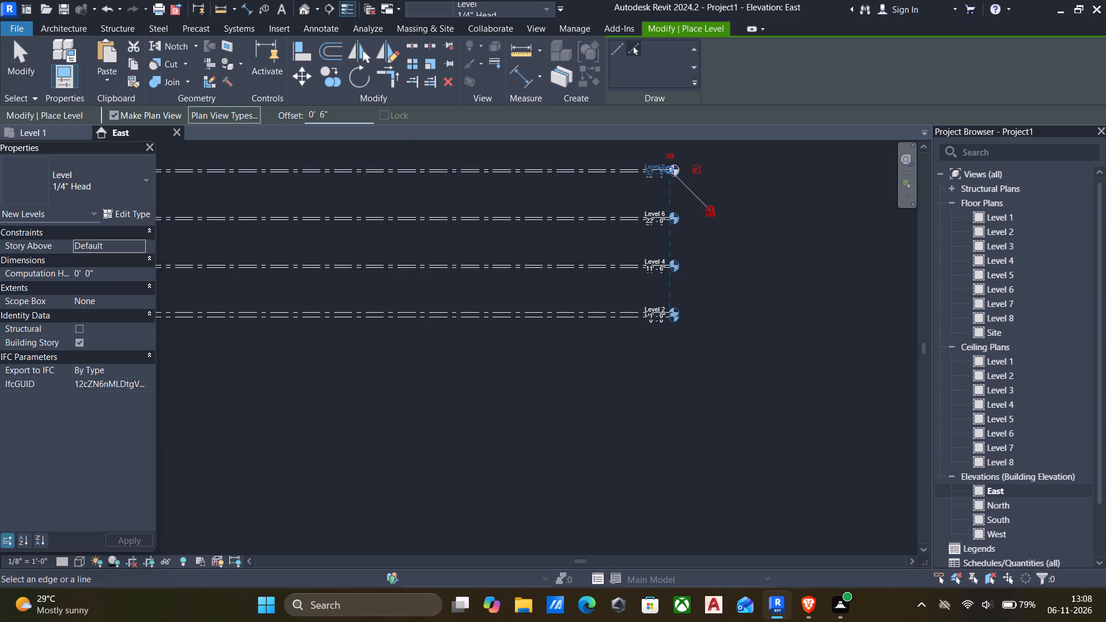
Add a level offset 10' above Level 8 by picking its line.
drag(354, 117, 192, 115)
text(10)
key(apostrophe)
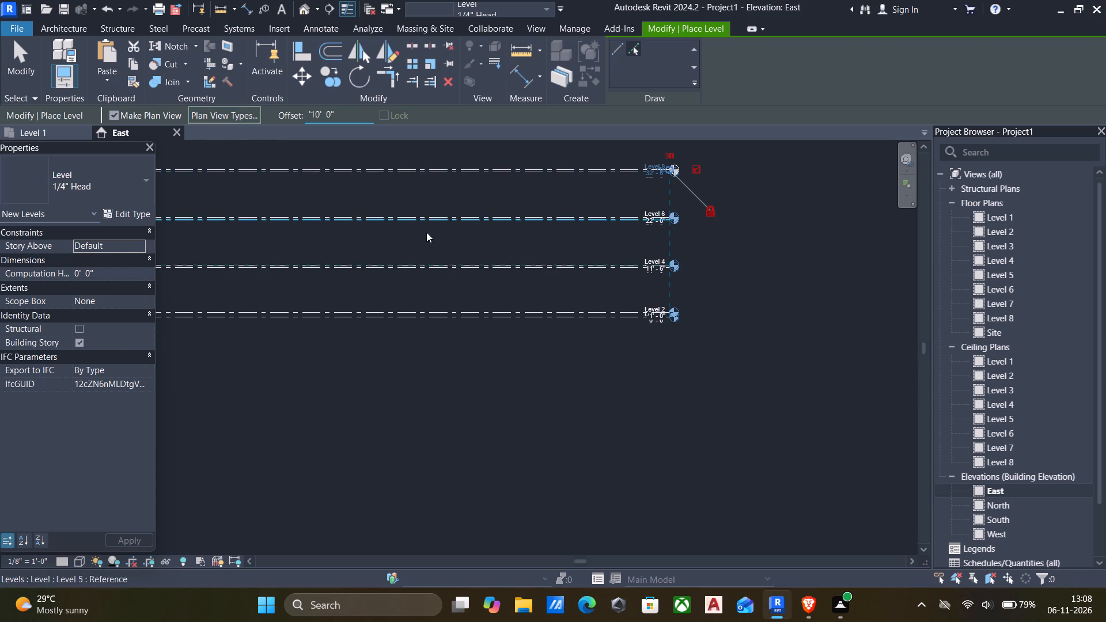
scroll(433, 264, down, 6)
middle_drag(433, 264, 419, 319)
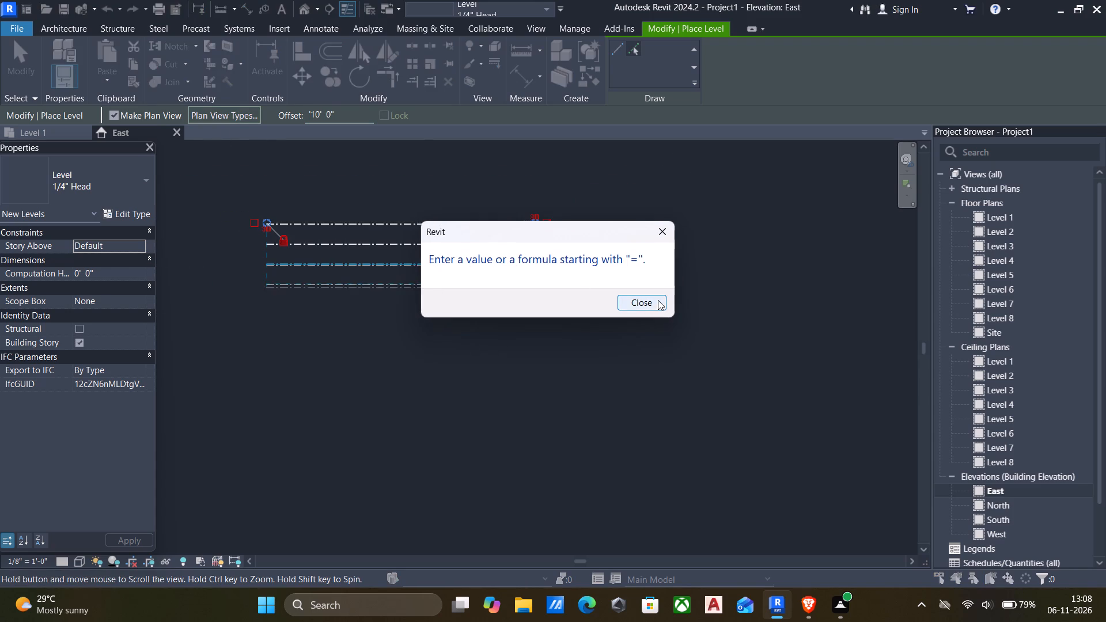
click(658, 300)
text(10')
scroll(359, 112, up, 3)
scroll(372, 196, up, 9)
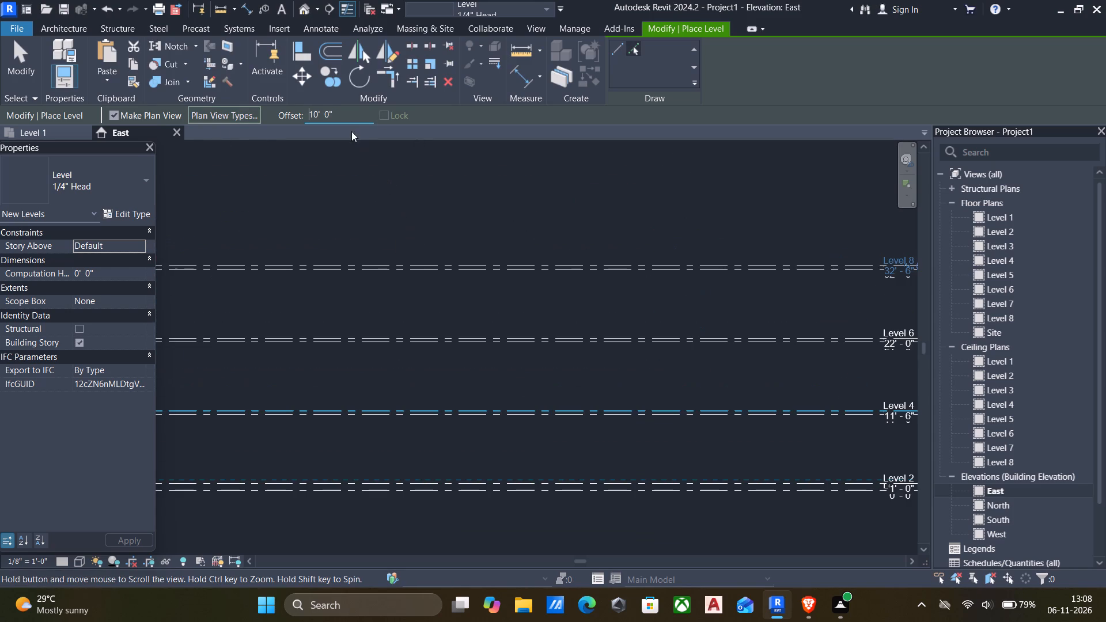
click(629, 48)
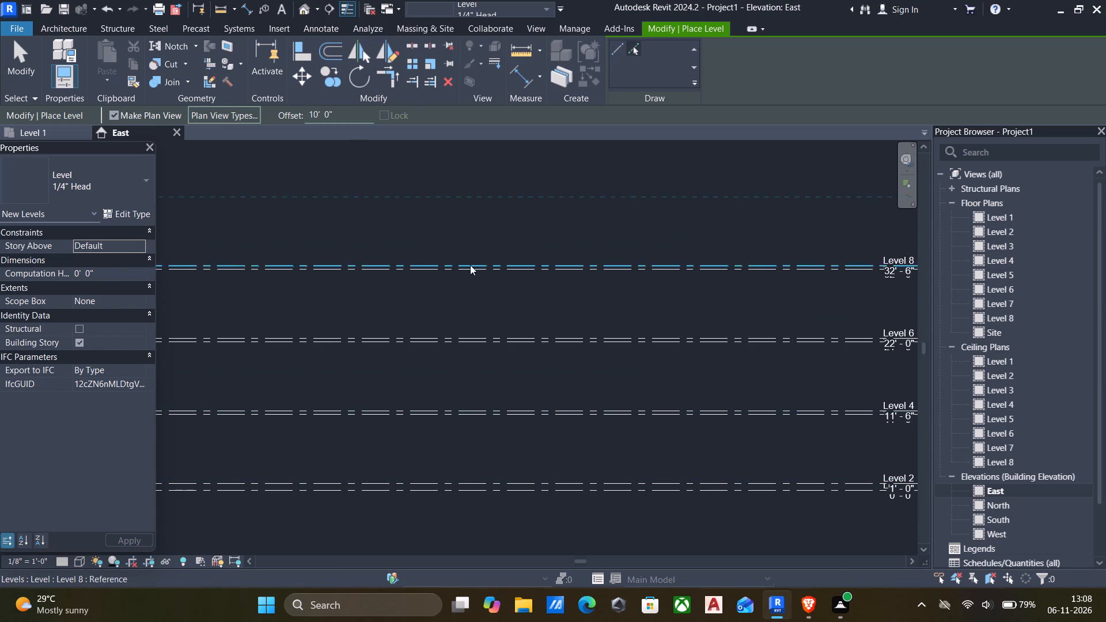
scroll(468, 267, up, 2)
click(457, 261)
Add a level offset 6" above Level 9 by picking its line.
scroll(409, 189, down, 6)
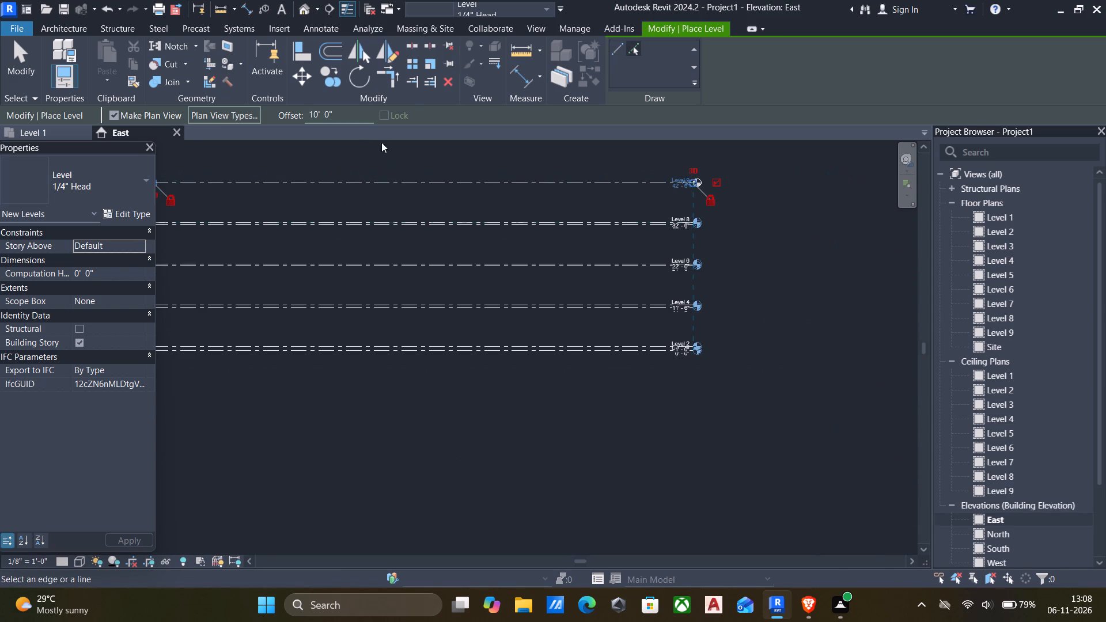
drag(352, 114, 70, 114)
key(6)
key(shift+quotedbl)
click(402, 182)
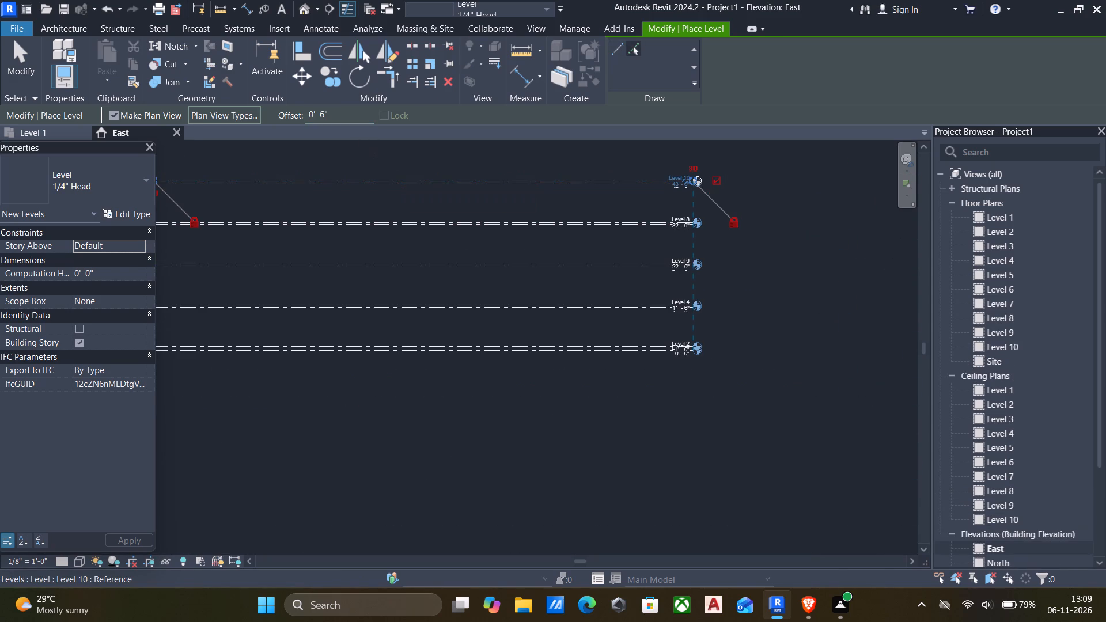
Add a level offset 10' above Level 10 by picking its line.
drag(350, 113, 178, 113)
key(1)
key(0)
key(apostrophe)
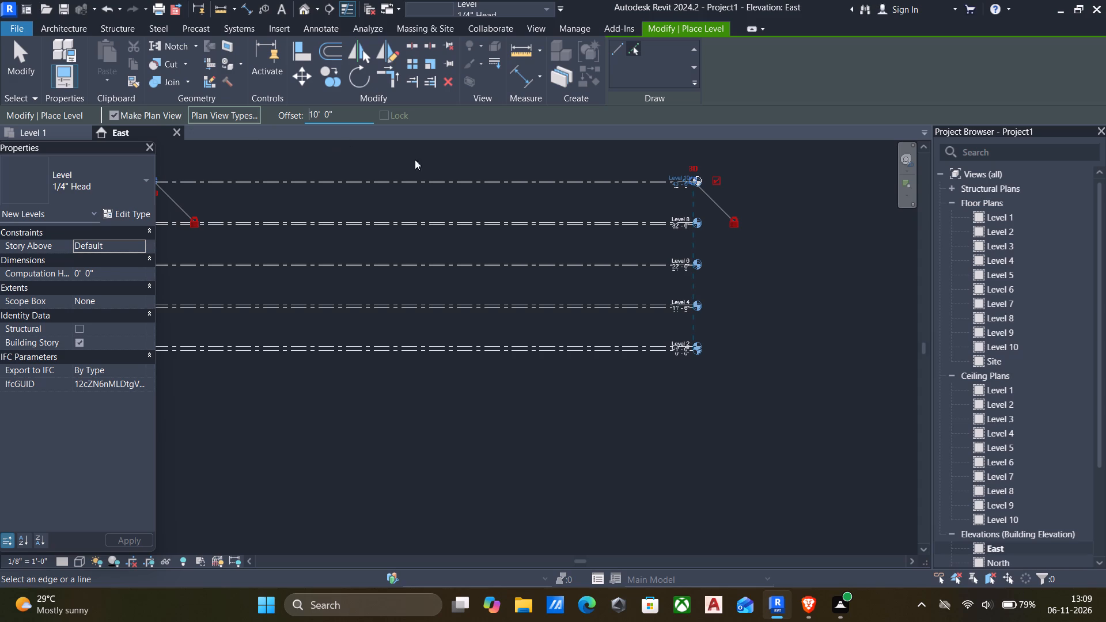
scroll(467, 188, up, 4)
click(413, 171)
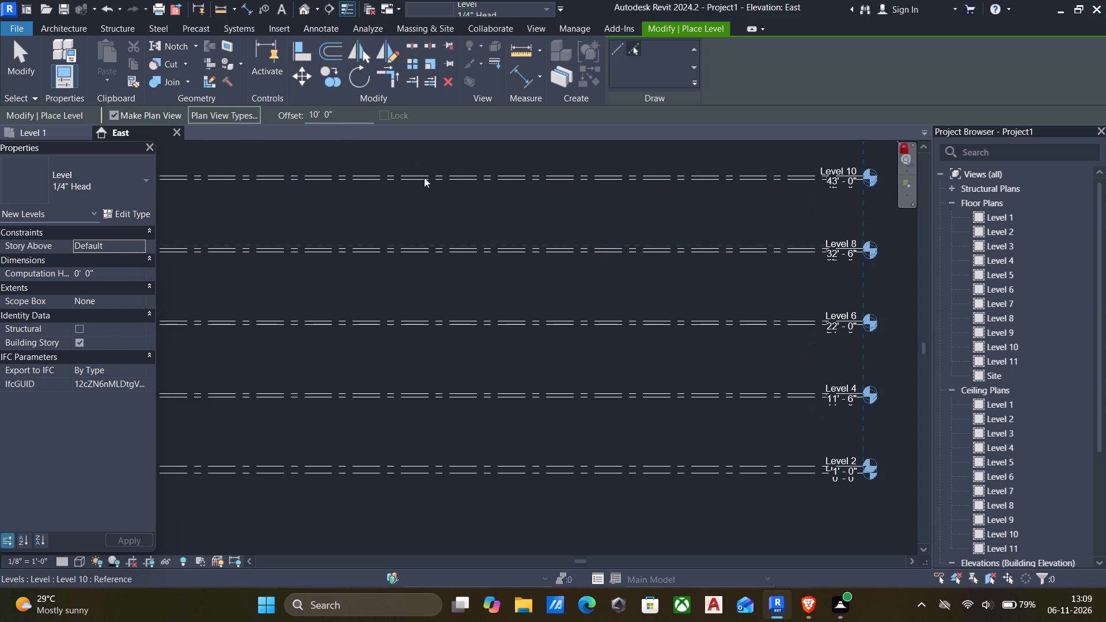
Add a level offset 6" above Level 11 by picking its line.
scroll(449, 194, down, 6)
middle_drag(463, 213, 555, 390)
scroll(552, 325, up, 2)
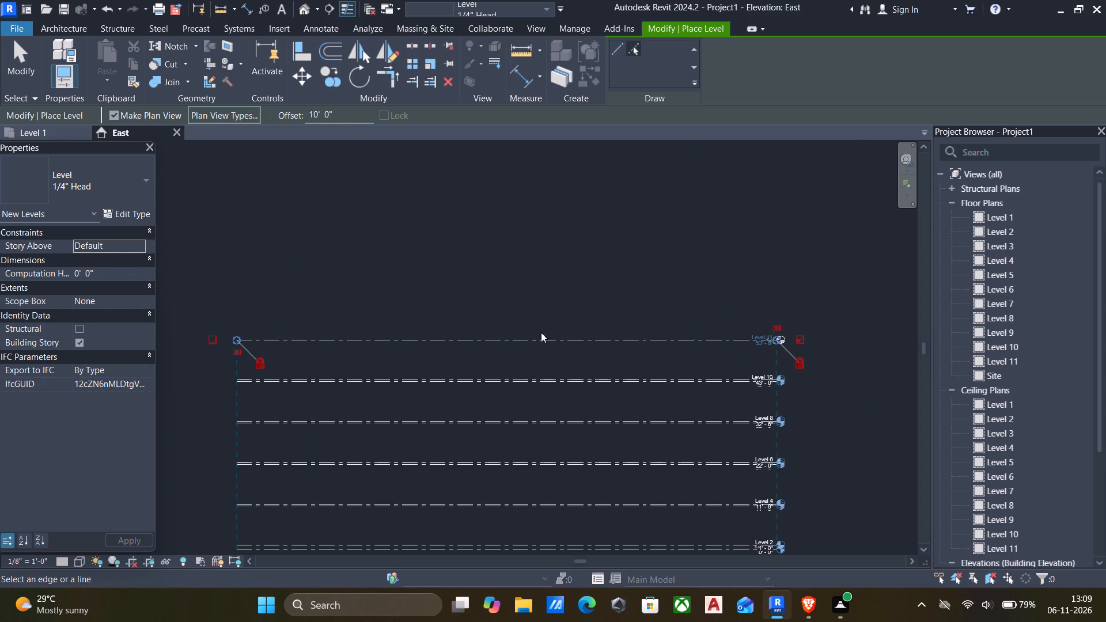
scroll(527, 336, up, 3)
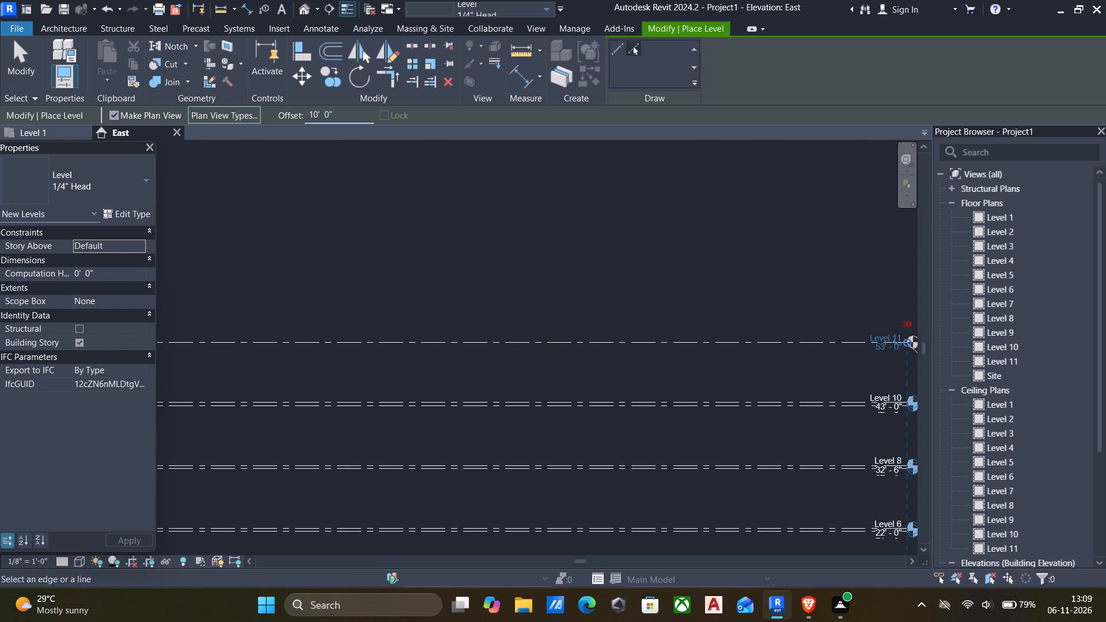
drag(344, 116, 127, 112)
key(6)
key(shift+quotedbl)
click(464, 342)
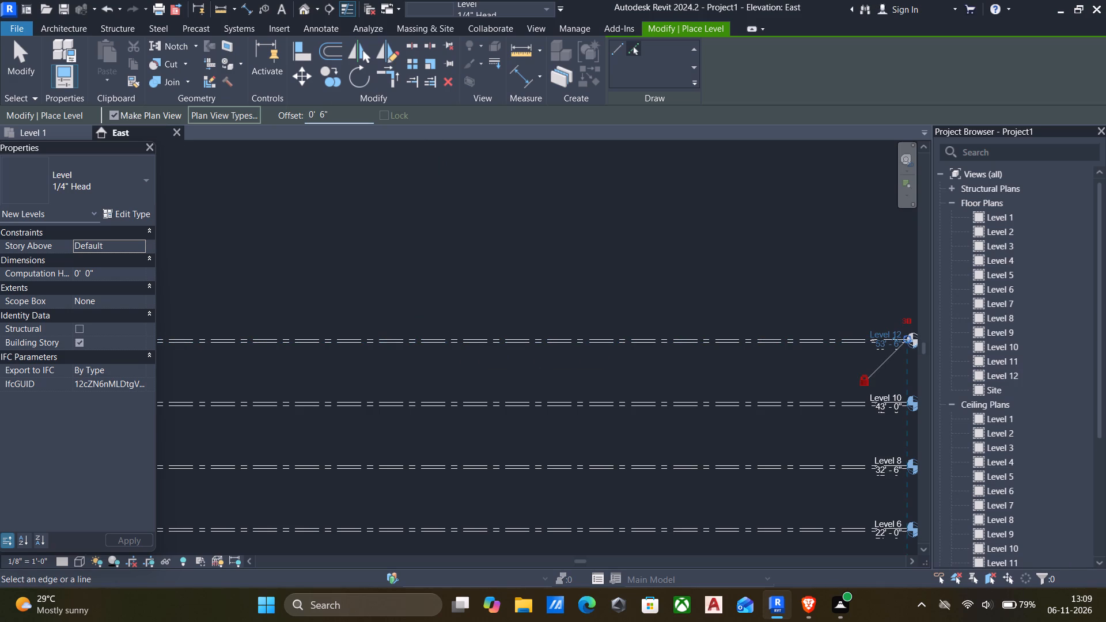
Add a level offset 10' above Level 12 by picking its line.
drag(342, 116, 134, 105)
key(1)
key(0)
key(apostrophe)
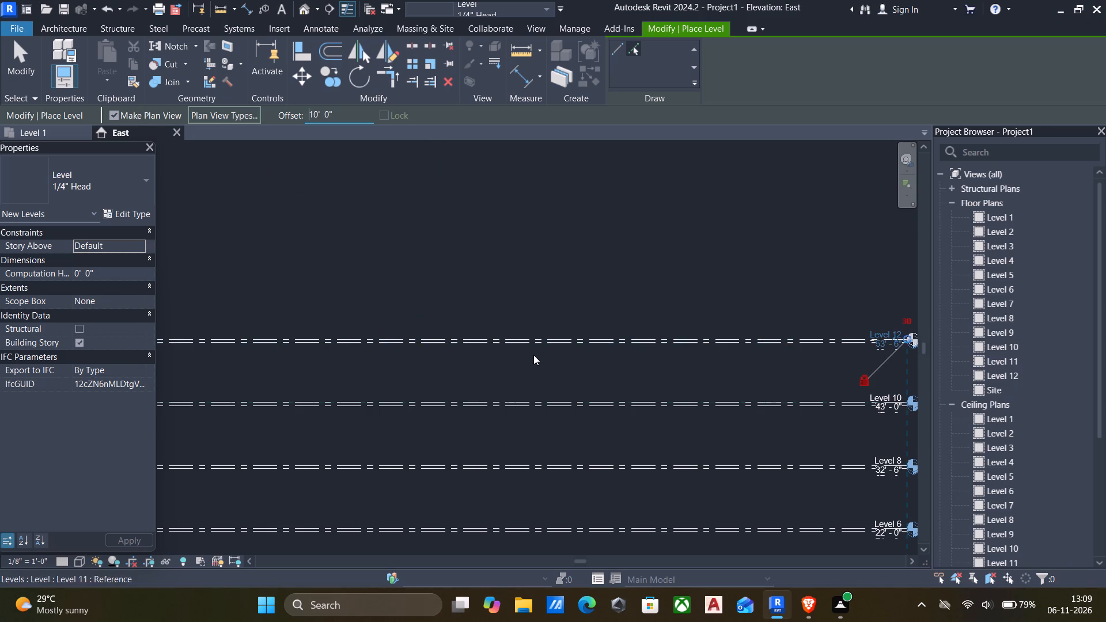
scroll(523, 349, up, 4)
click(508, 329)
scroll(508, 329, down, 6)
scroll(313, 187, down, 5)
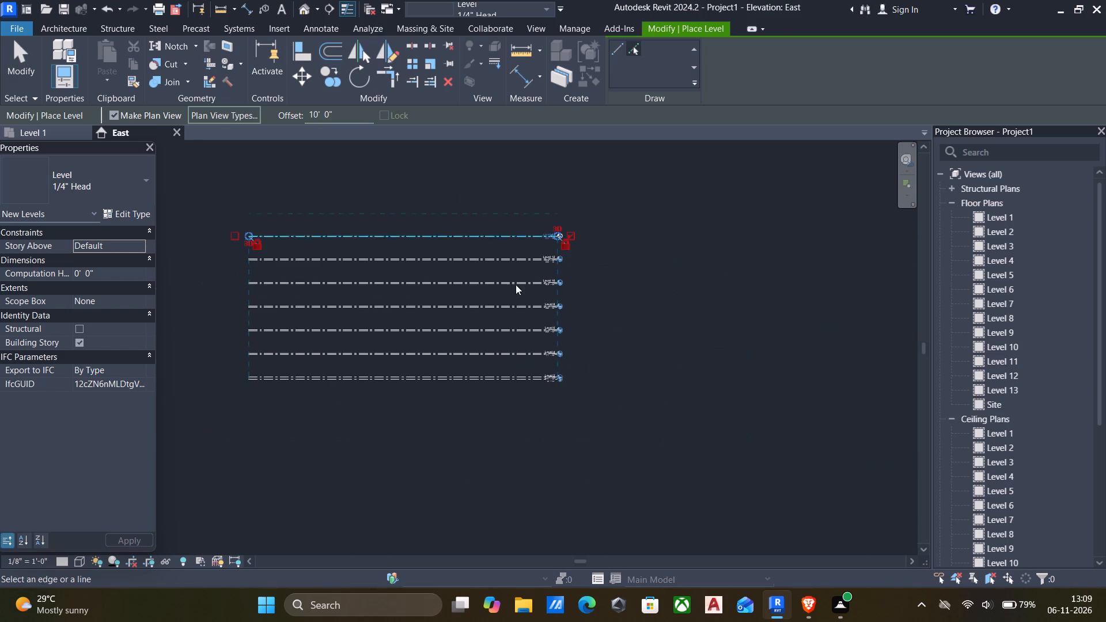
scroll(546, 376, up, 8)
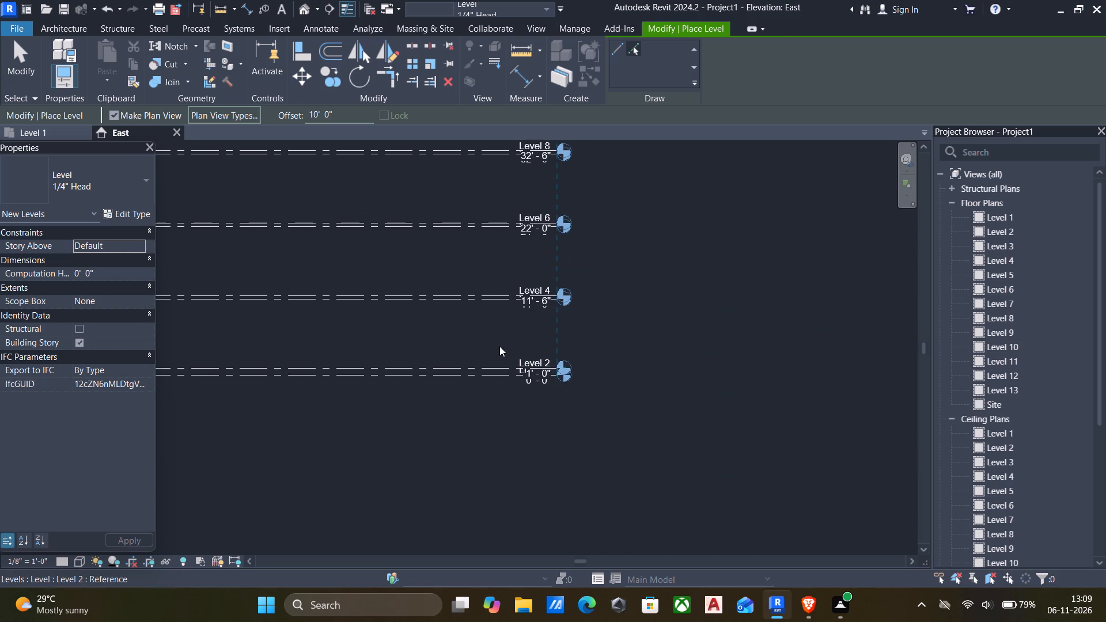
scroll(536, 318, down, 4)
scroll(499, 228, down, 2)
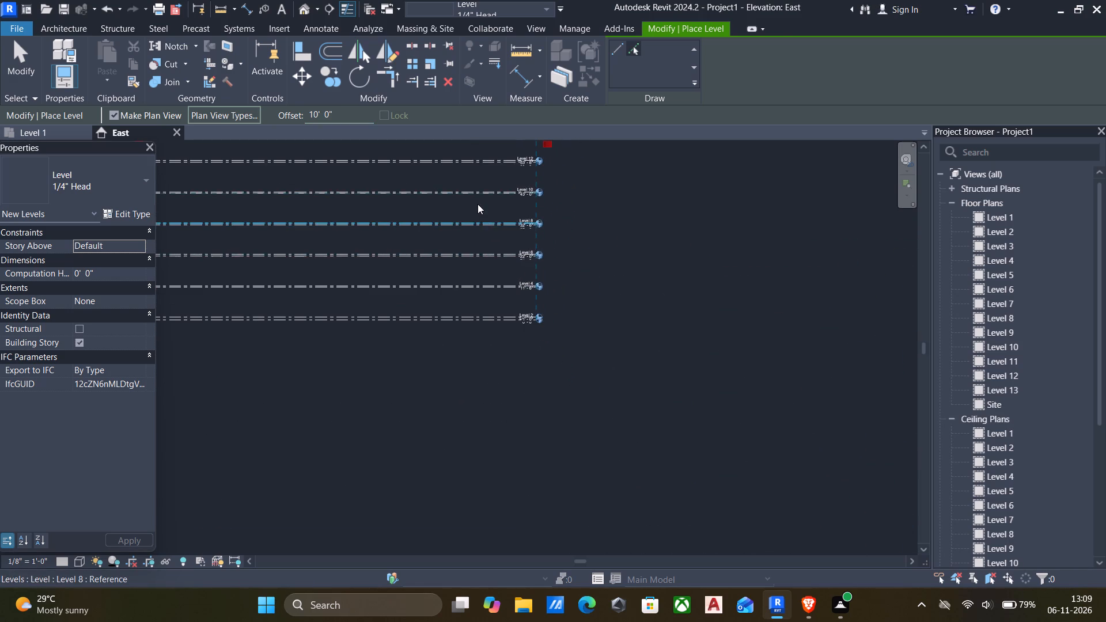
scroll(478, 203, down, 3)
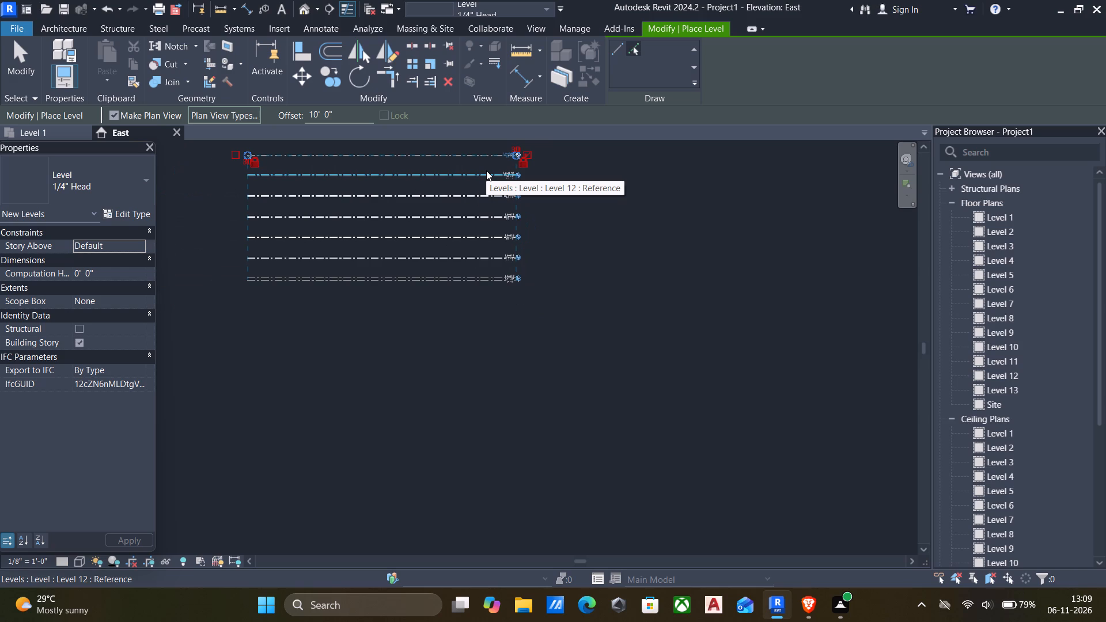
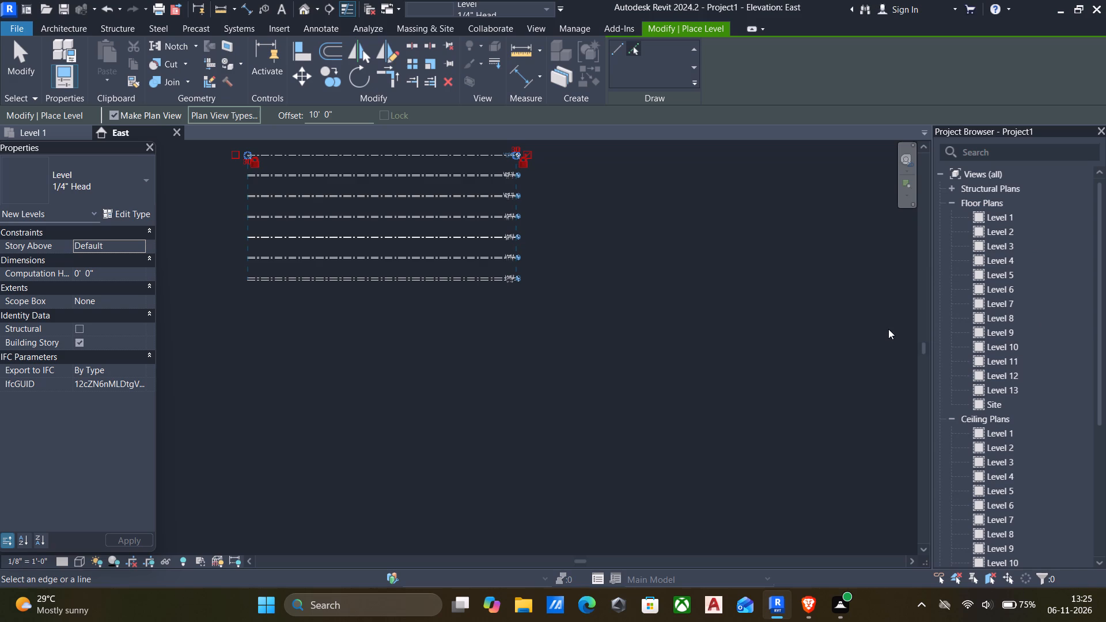
Add a level offset 6" above Level 13 by picking its line.
scroll(864, 331, down, 3)
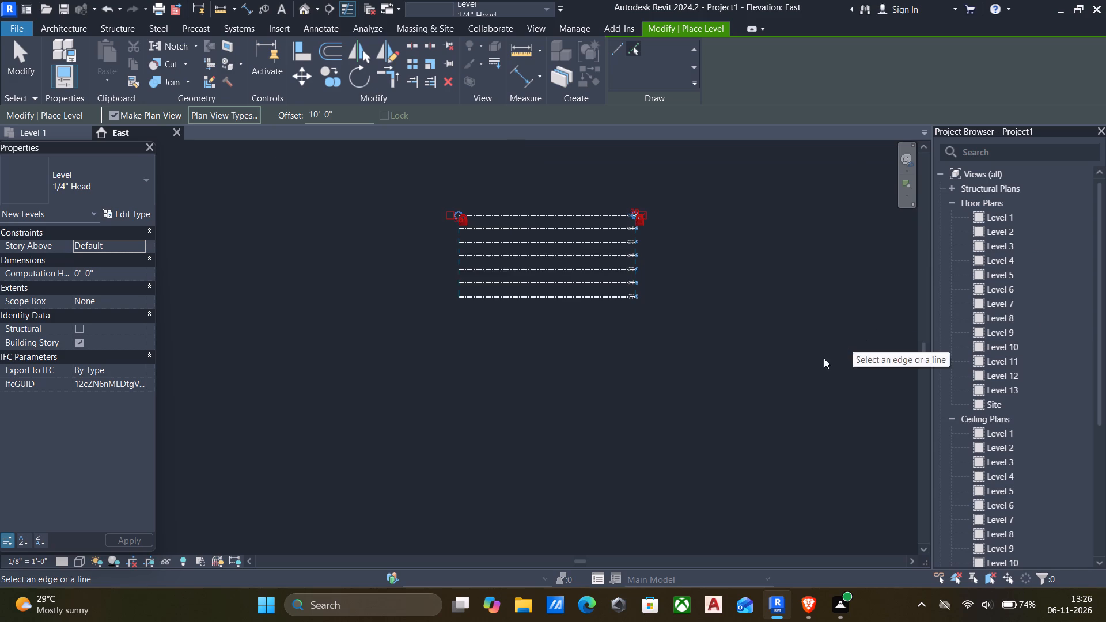
scroll(580, 196, up, 9)
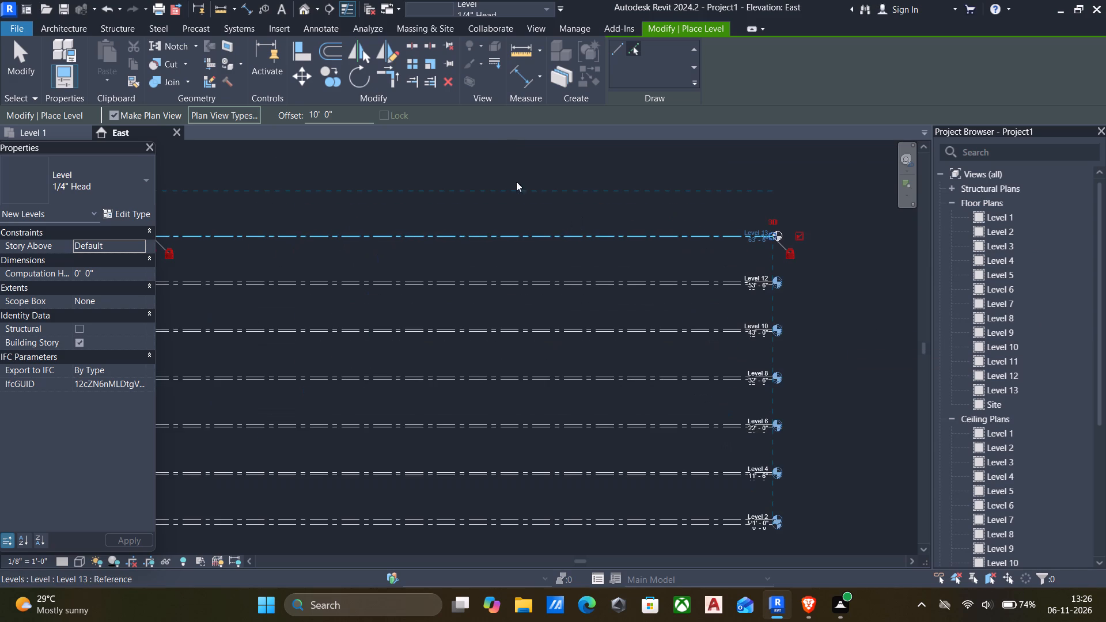
drag(362, 117, 212, 107)
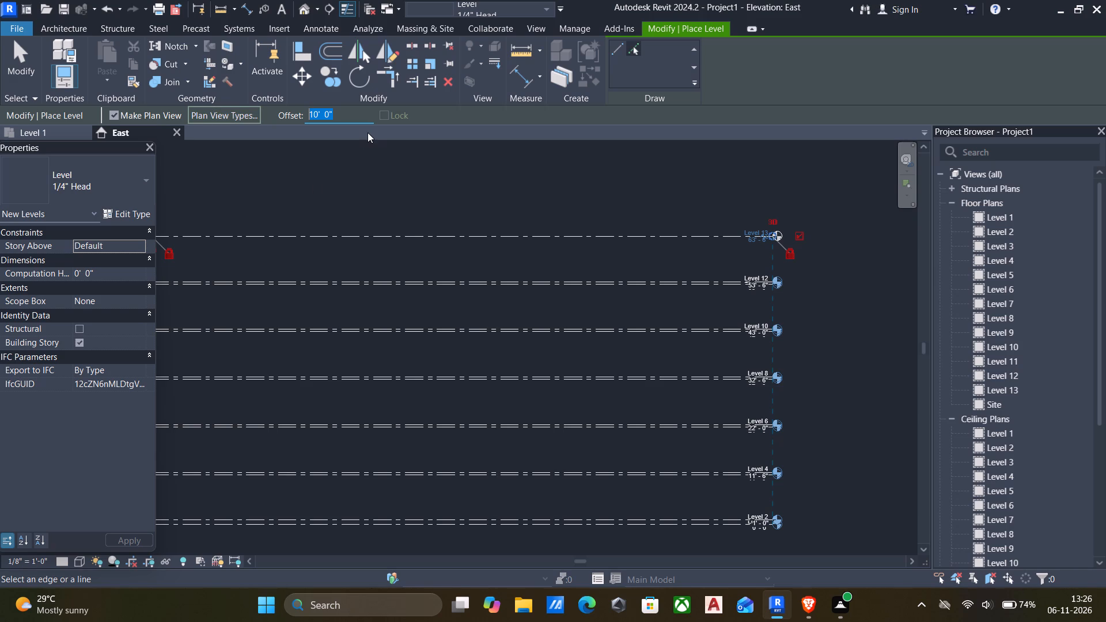
text(6")
scroll(437, 236, up, 5)
click(437, 236)
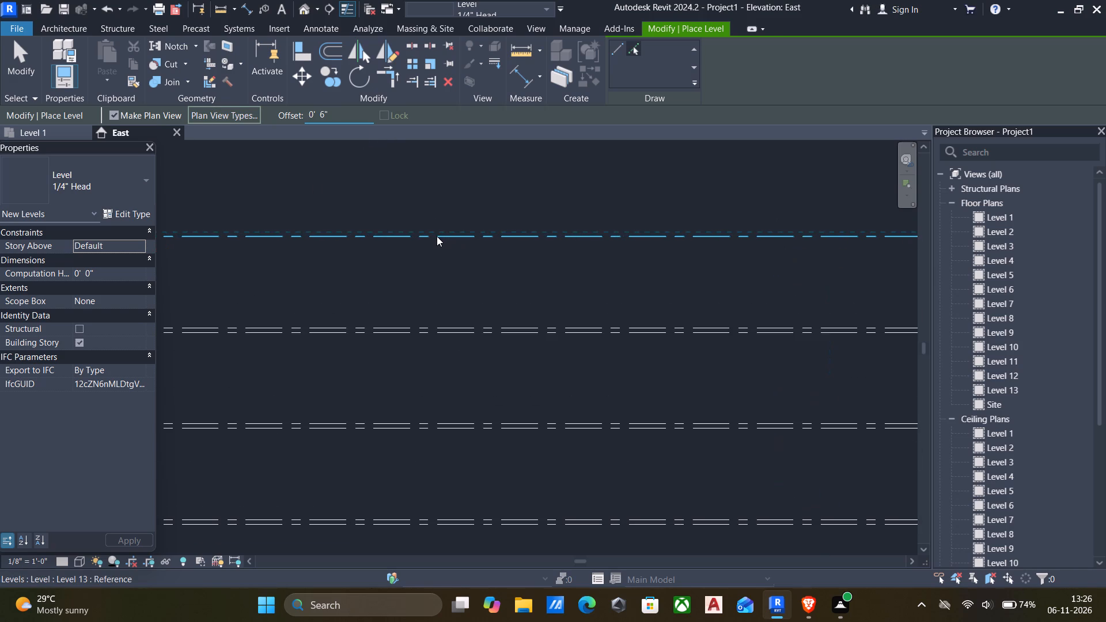
Add a level offset 10' above Level 14 by picking its line.
scroll(437, 236, down, 6)
scroll(522, 198, down, 7)
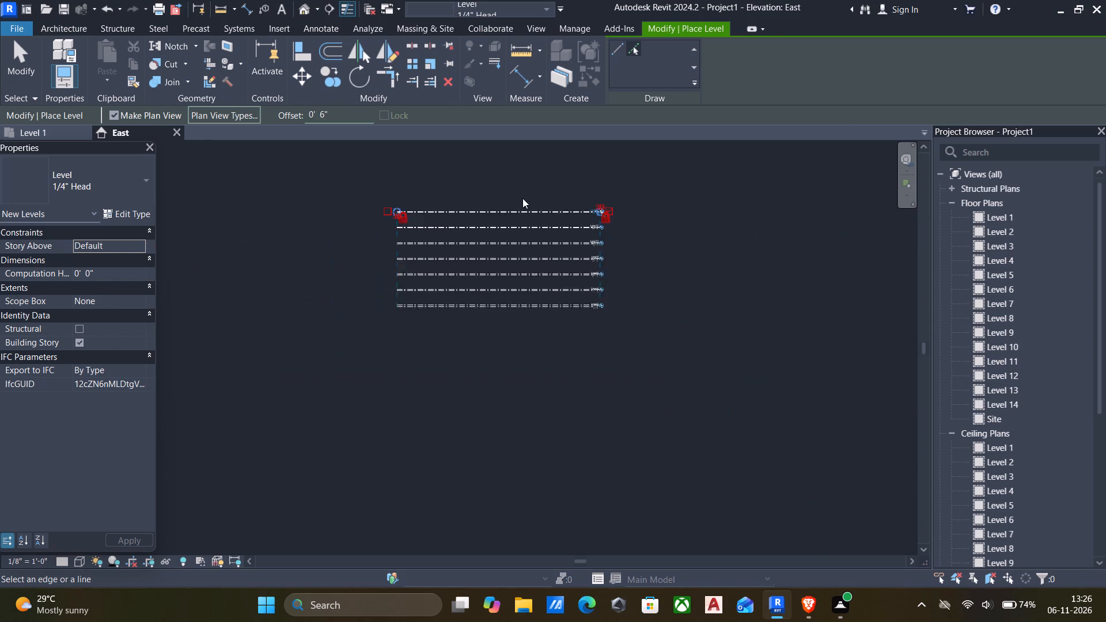
scroll(522, 198, down, 1)
middle_drag(339, 159, 429, 207)
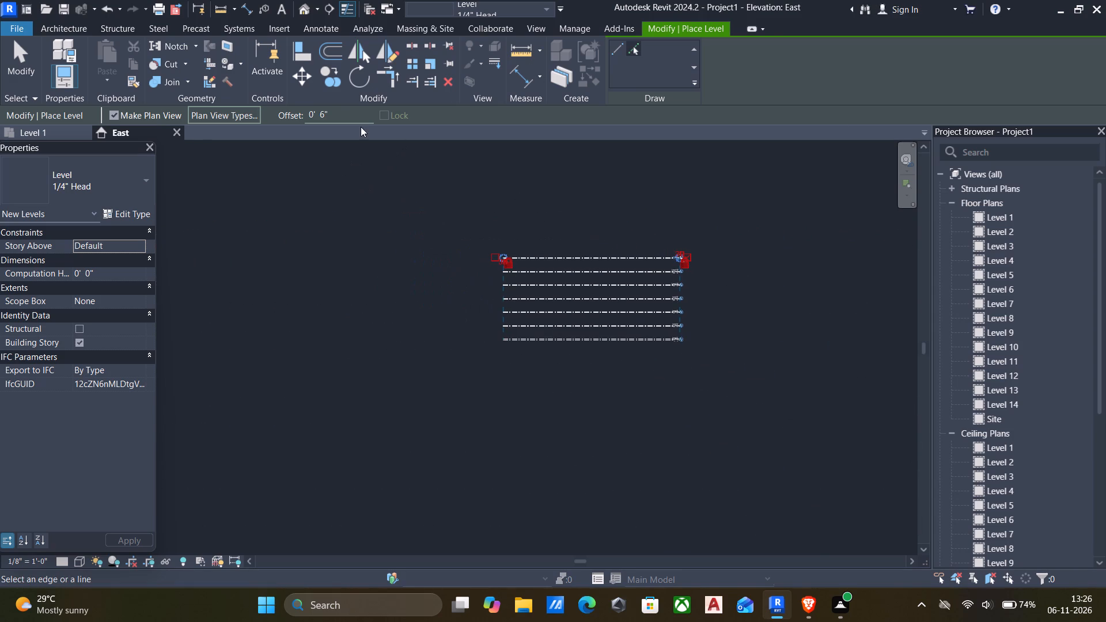
drag(350, 114, 211, 115)
text(10')
scroll(657, 285, up, 5)
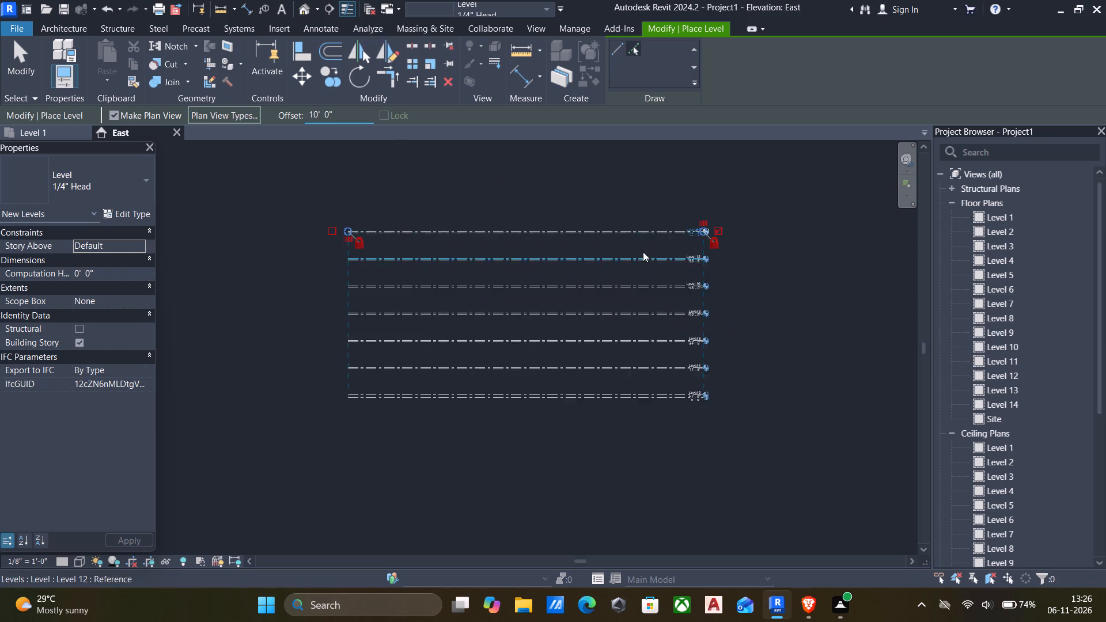
scroll(638, 246, up, 4)
click(616, 215)
Add a level offset 6" above Level 15 by picking its line.
scroll(616, 215, down, 2)
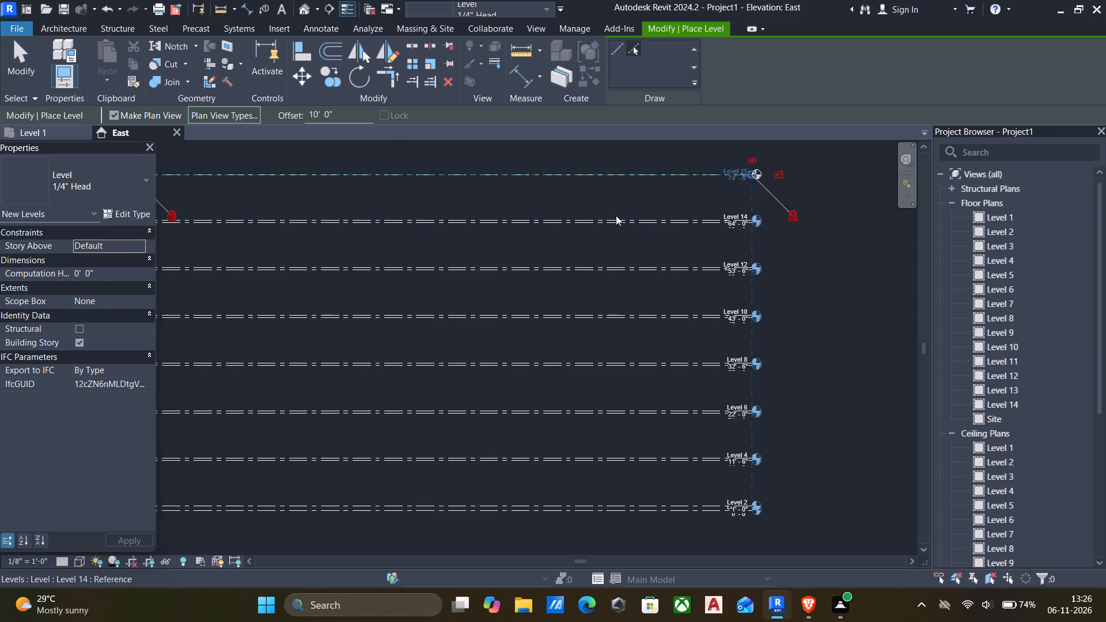
scroll(616, 215, down, 5)
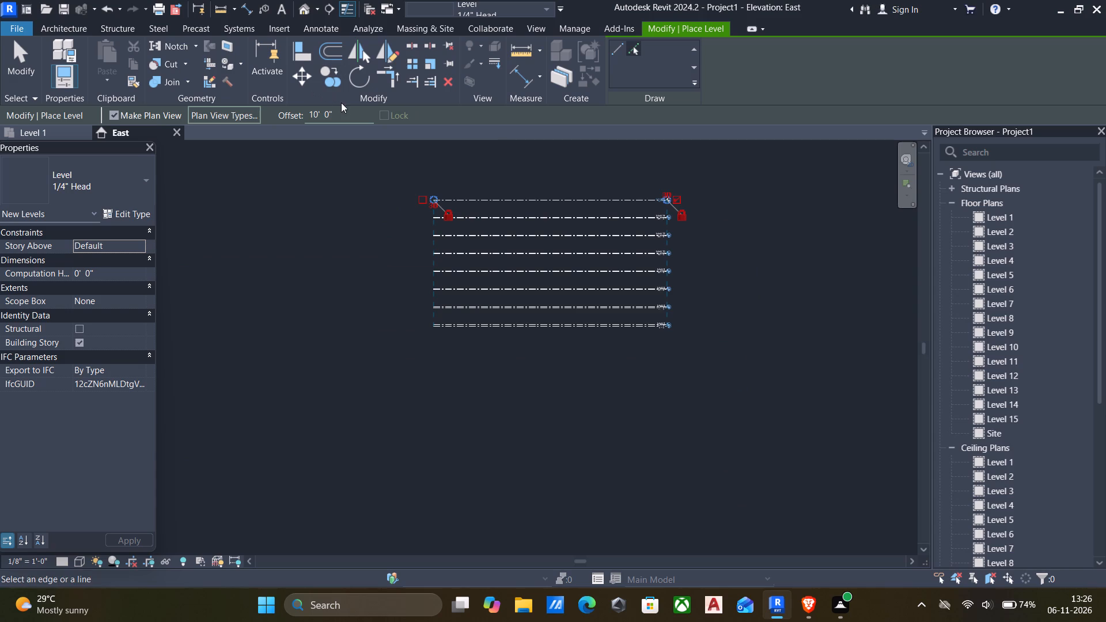
drag(346, 119, 203, 112)
text(6")
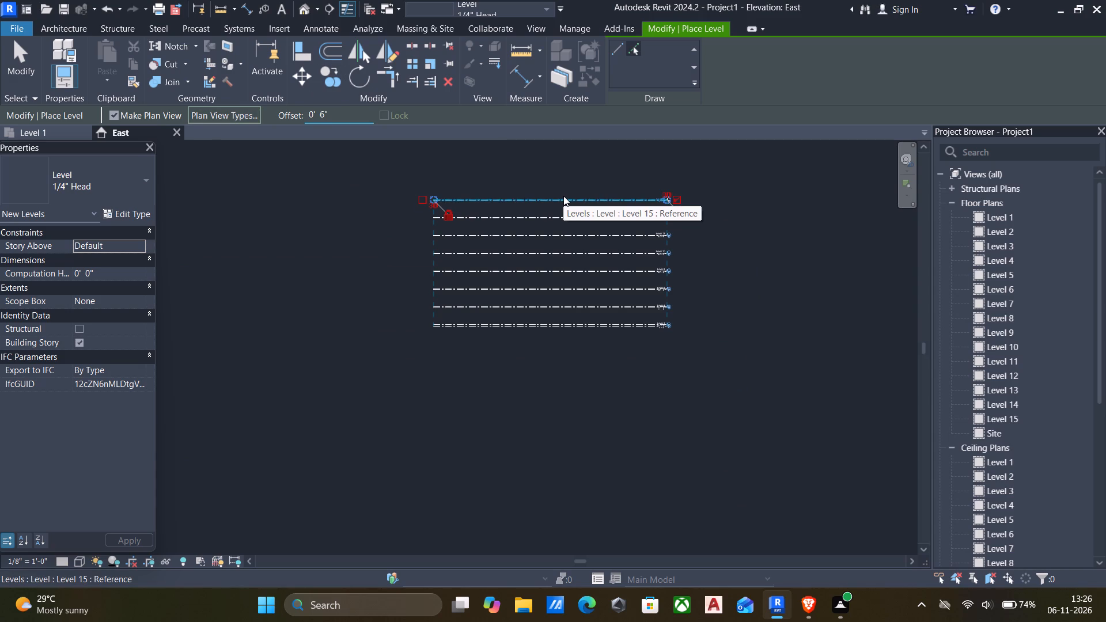
scroll(563, 196, up, 5)
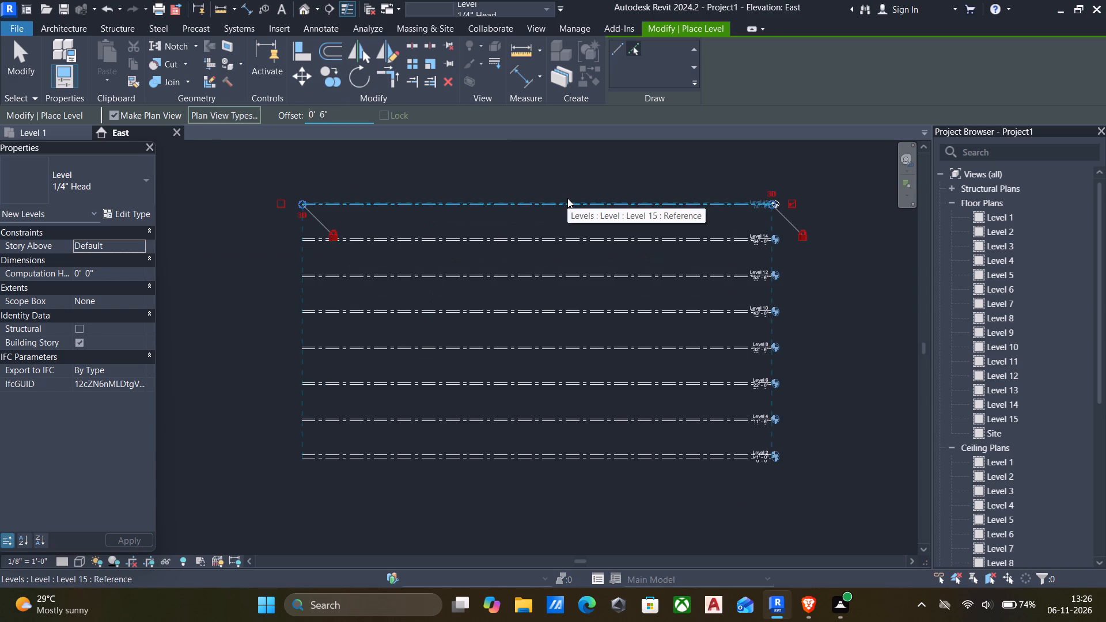
scroll(575, 203, up, 5)
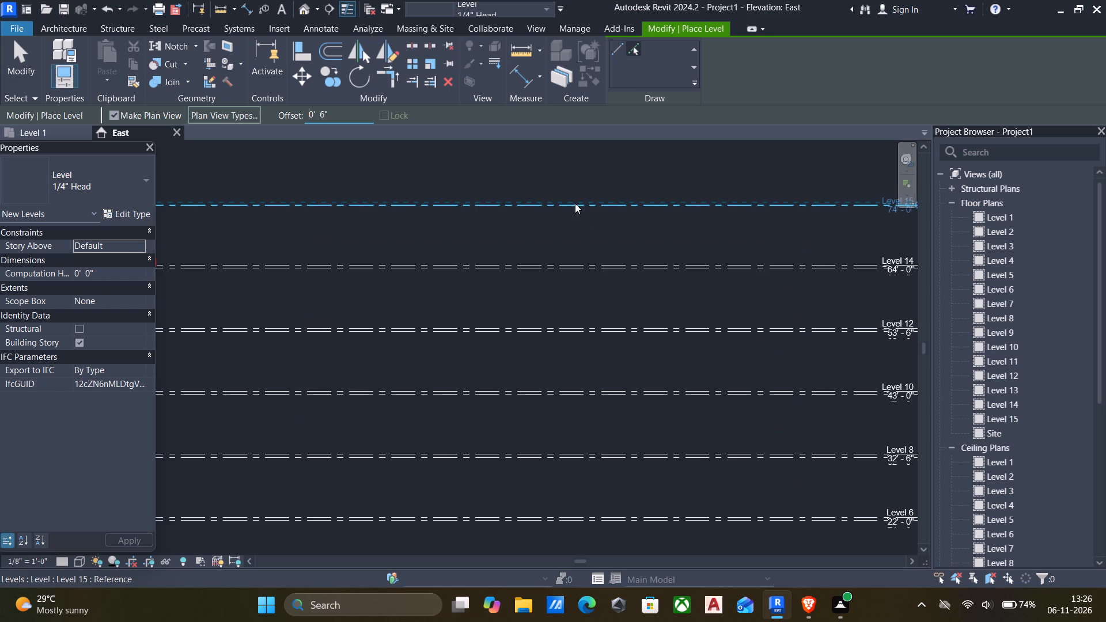
click(575, 203)
Add a level offset 10' above Level 16 by picking its line.
scroll(575, 203, down, 8)
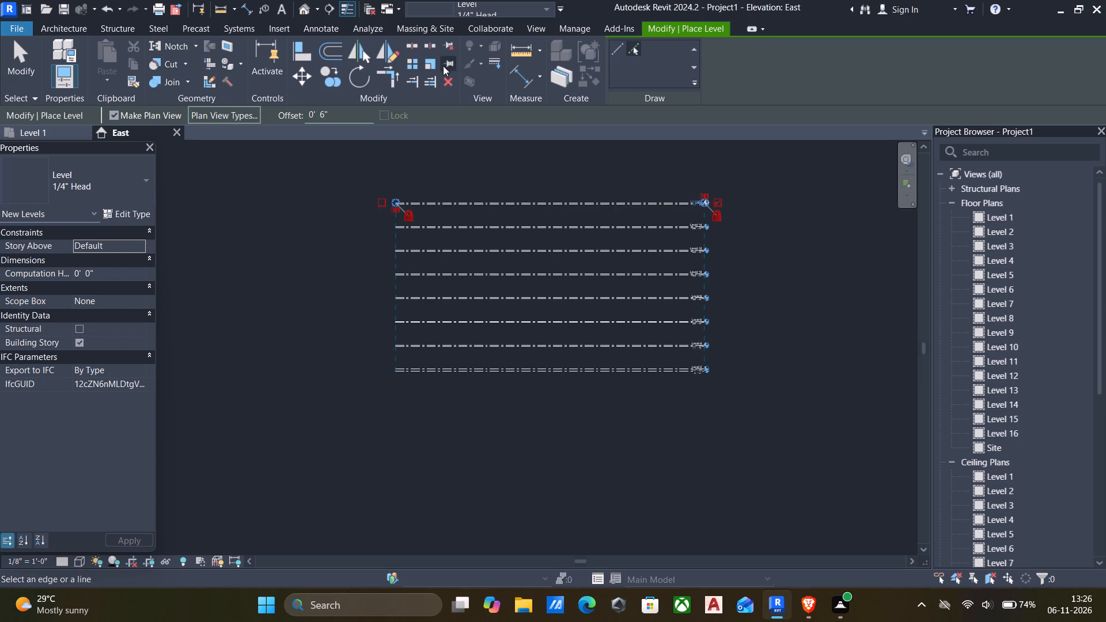
drag(359, 115, 217, 117)
text(10')
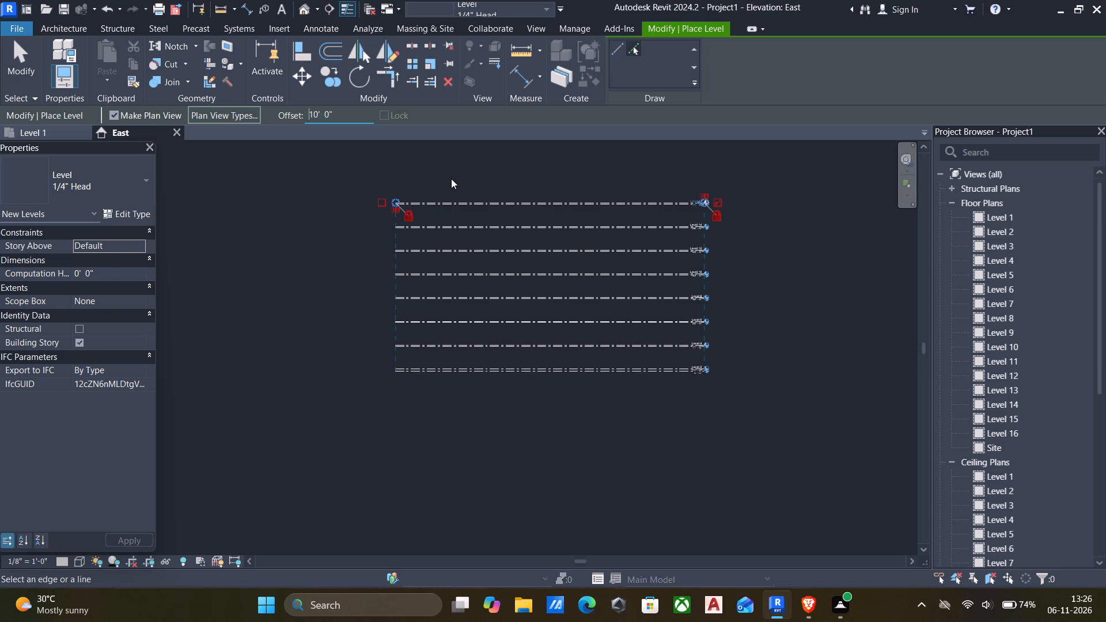
scroll(547, 200, up, 5)
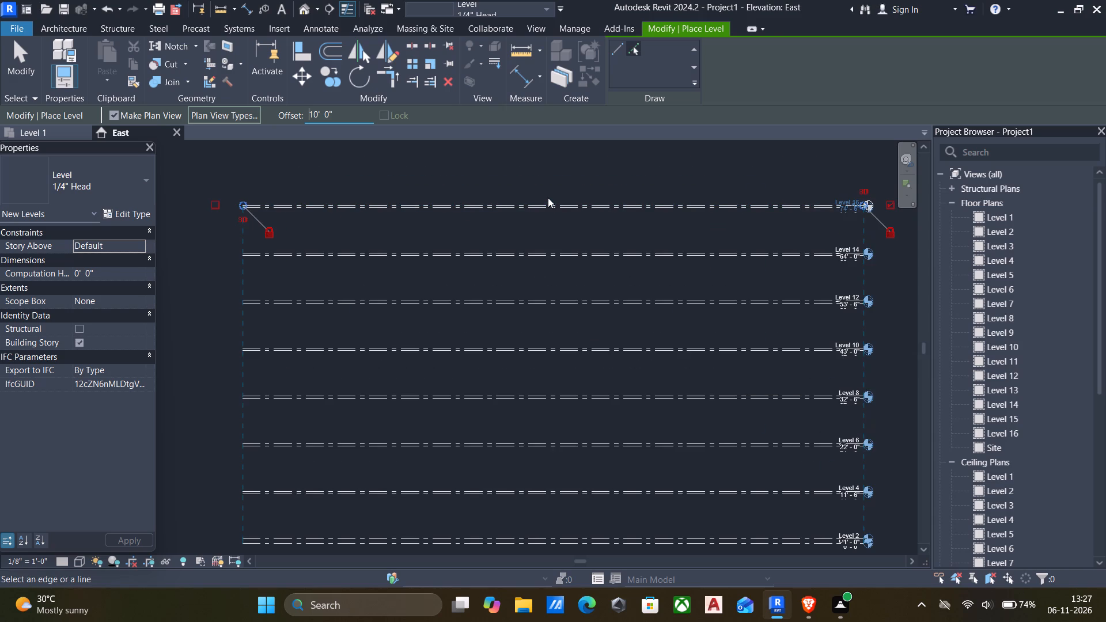
scroll(547, 204, up, 2)
click(547, 204)
Add a level offset 6" above Level 17 by picking its line.
scroll(547, 204, down, 7)
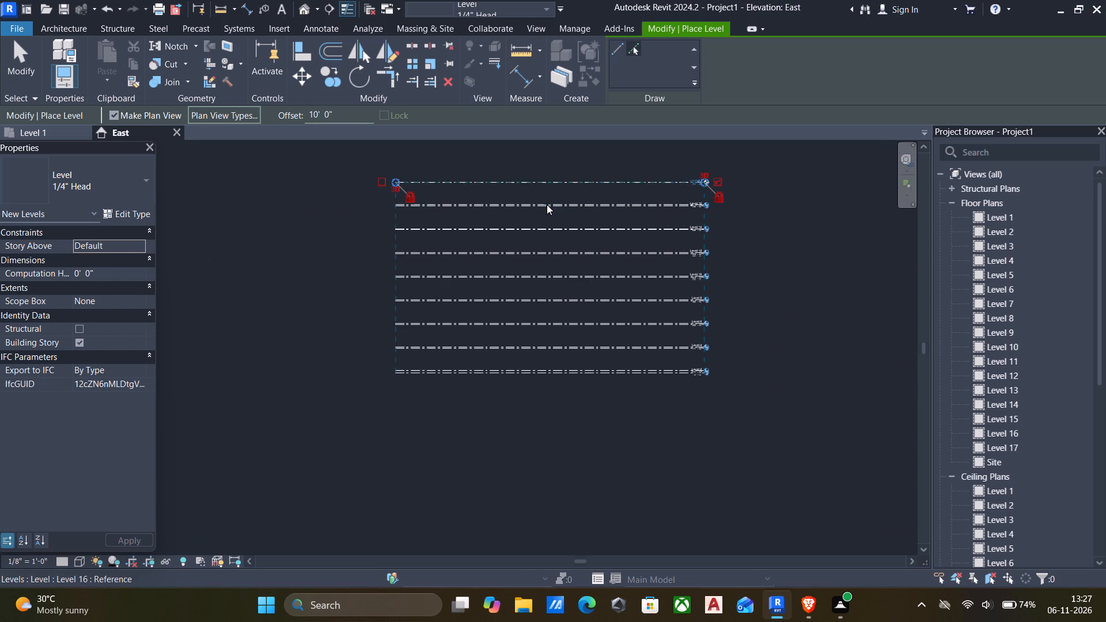
drag(371, 115, 181, 122)
key(6)
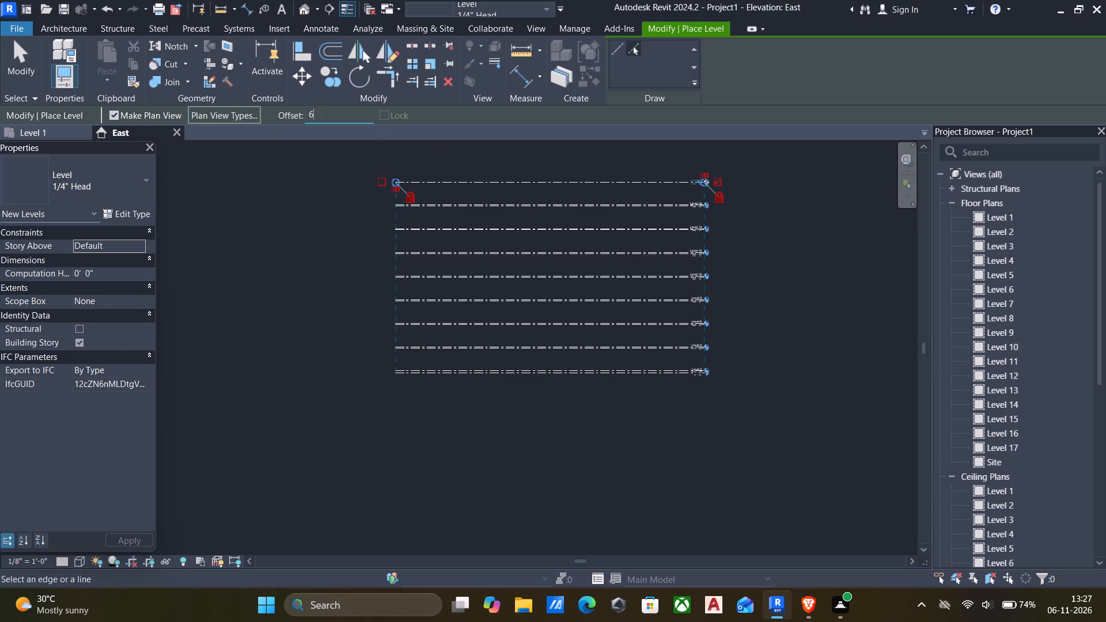
key(shift+quotedbl)
scroll(600, 184, up, 4)
click(594, 179)
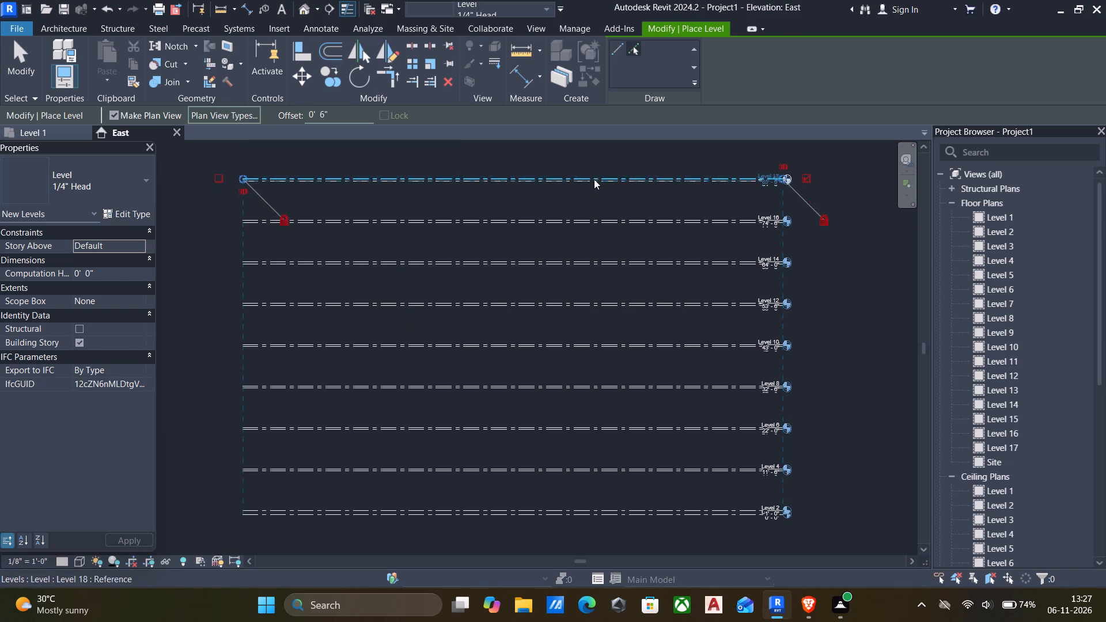
Add a level offset 10' above Level 18 by picking its line.
scroll(594, 179, down, 7)
scroll(649, 284, up, 2)
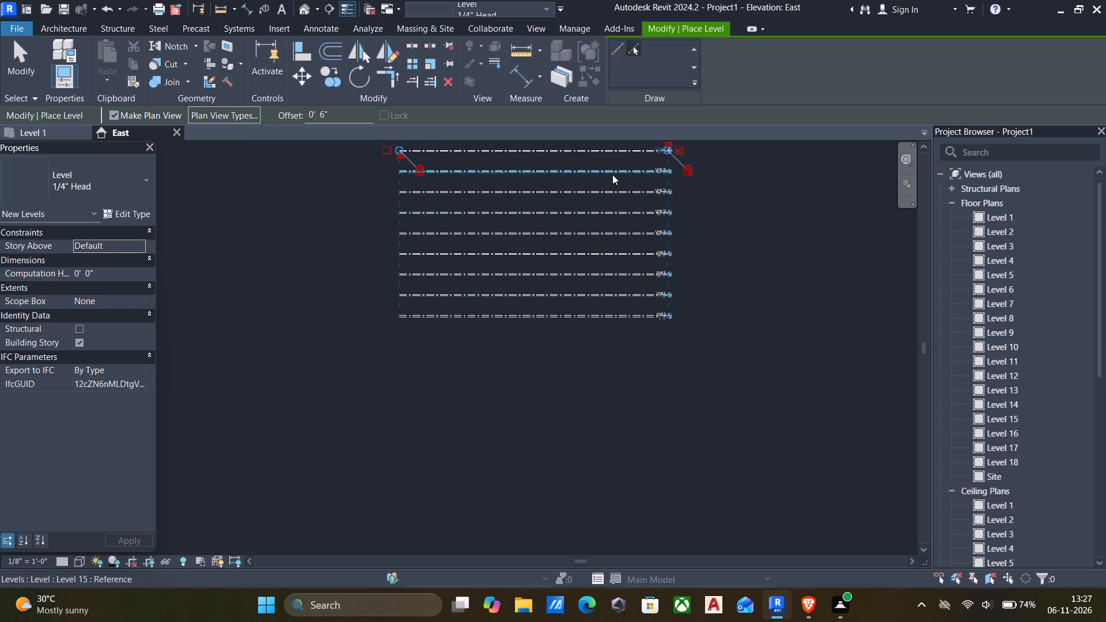
scroll(612, 173, down, 4)
middle_drag(724, 211, 684, 275)
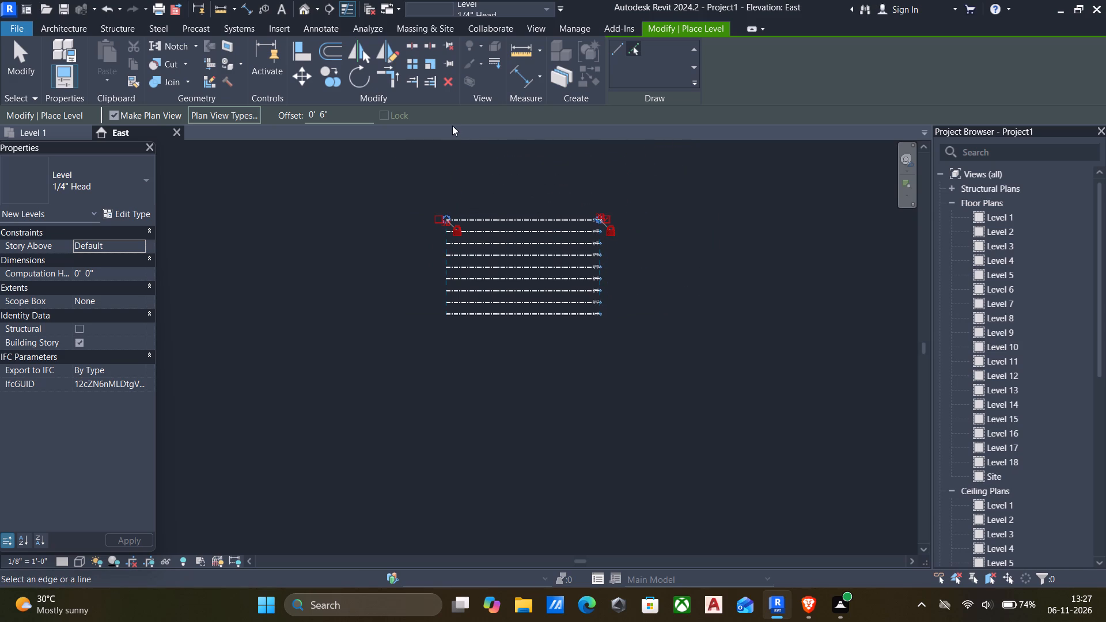
drag(365, 113, 252, 107)
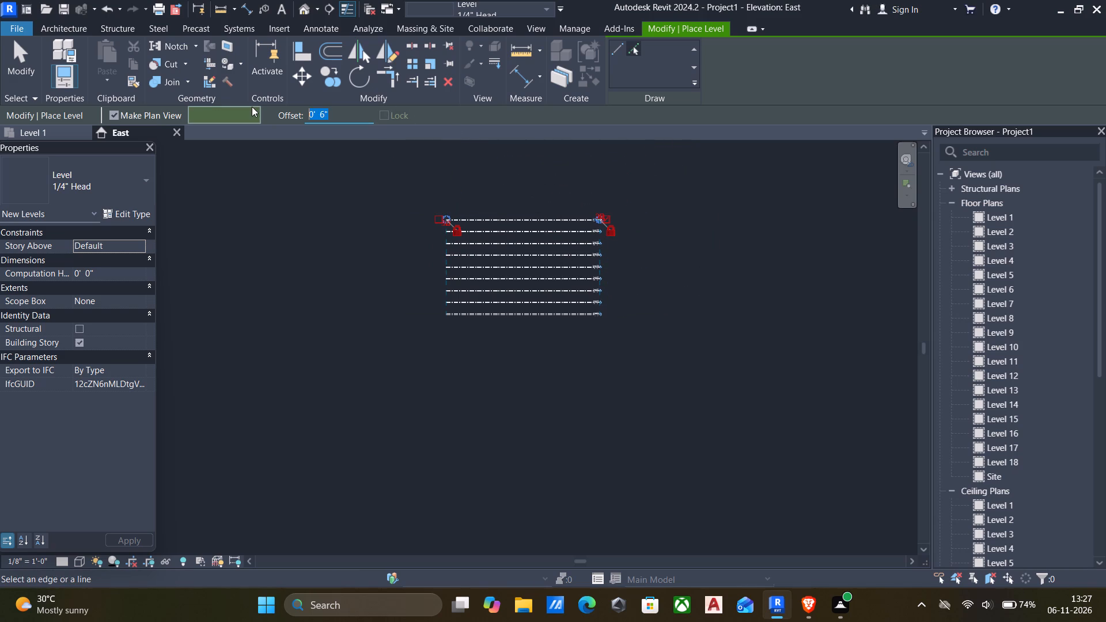
text(10')
scroll(536, 213, up, 10)
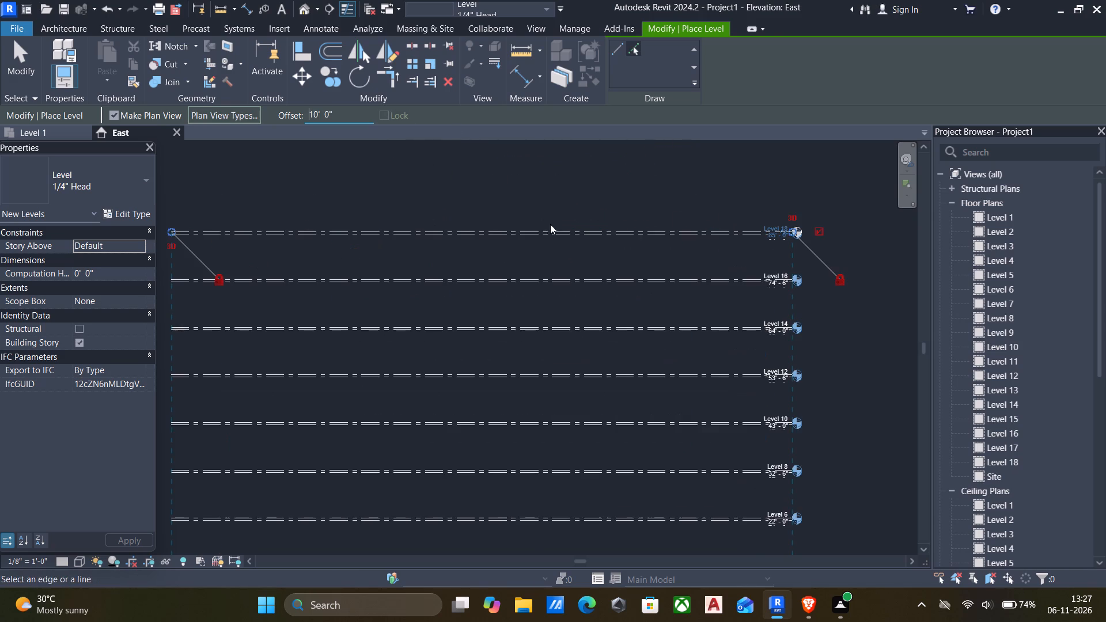
click(552, 230)
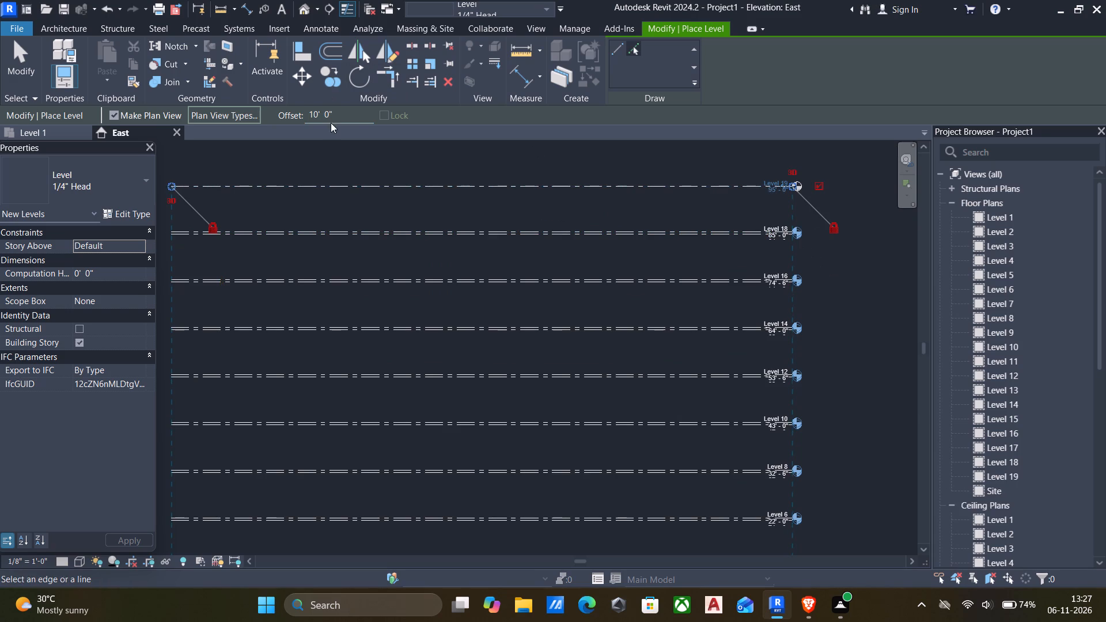
Add a level offset 6" above Level 19 by picking its line, and finish placing levels.
drag(347, 118, 279, 118)
text(6")
click(582, 184)
scroll(642, 221, down, 8)
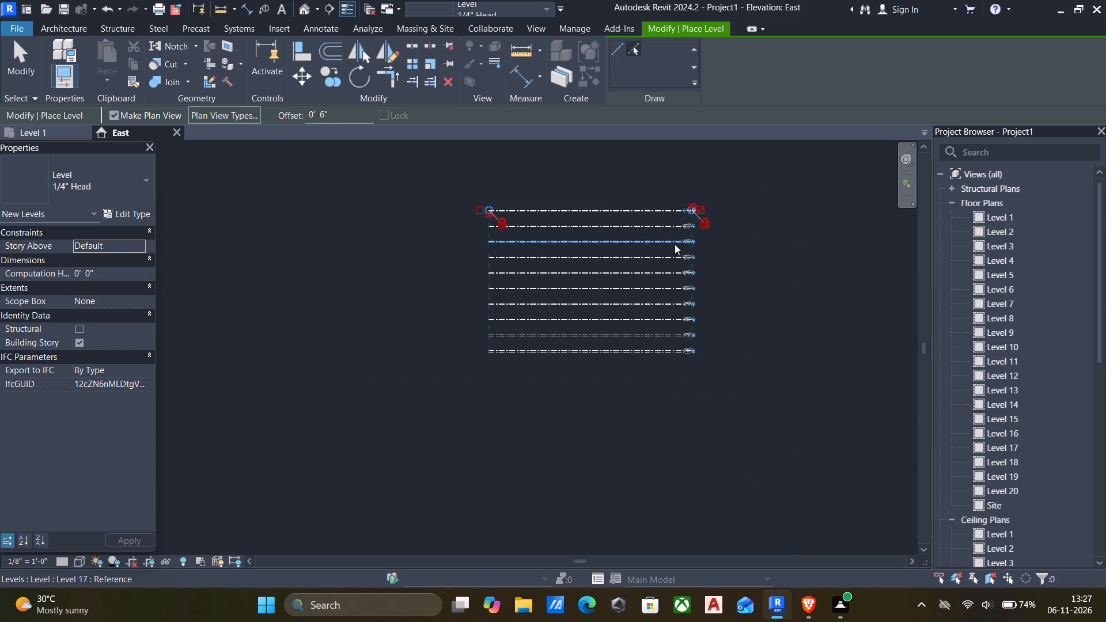
key(Escape)
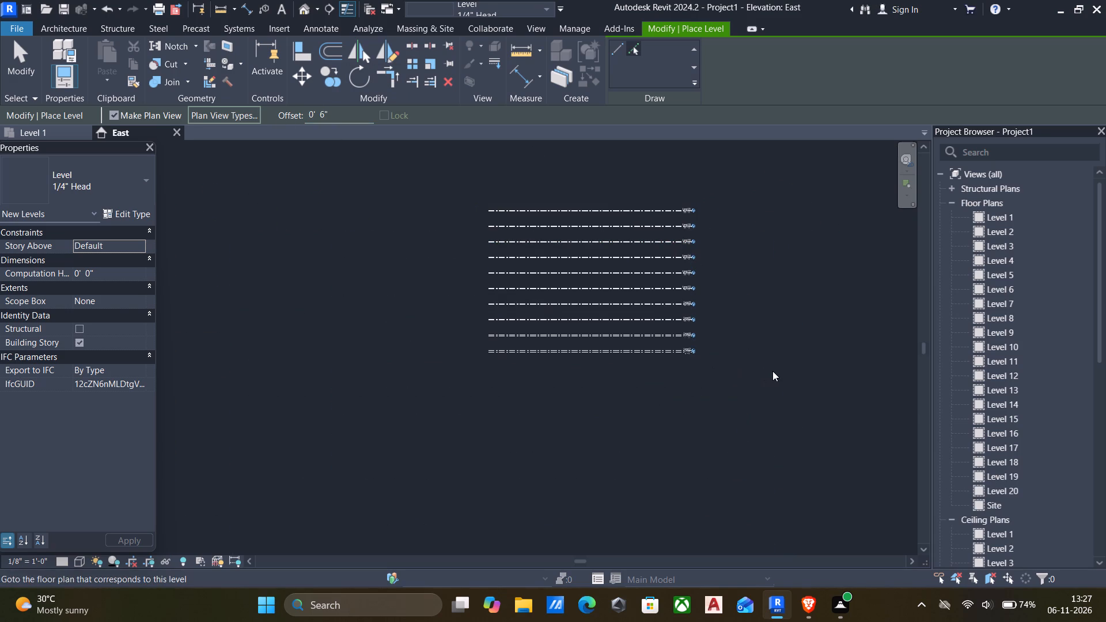
key(Escape)
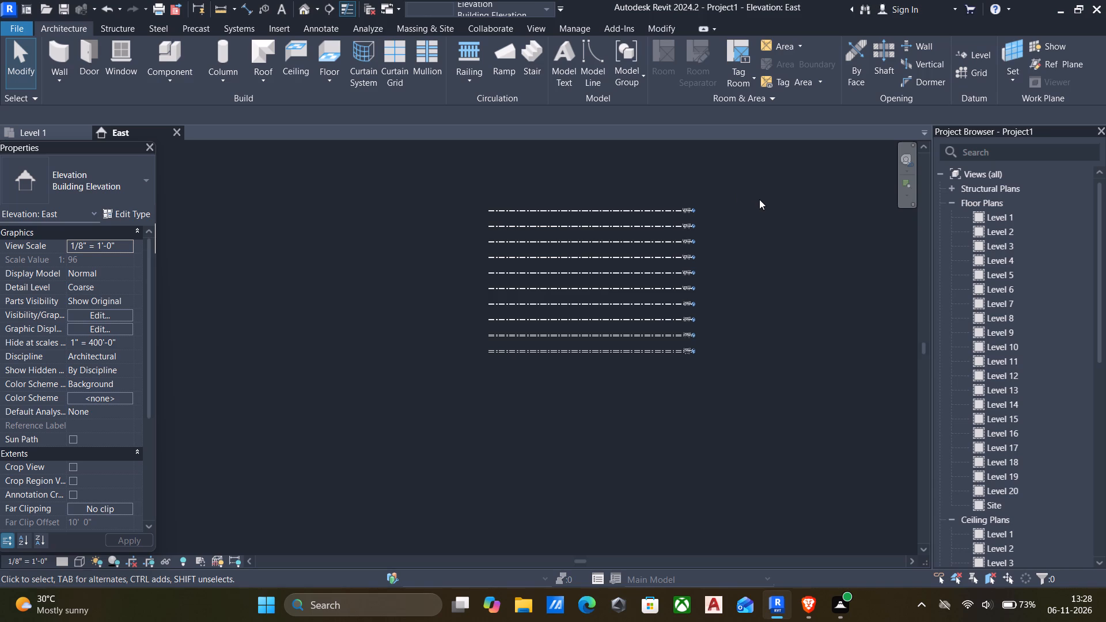
Add elbows to the Level 2 and Level 1 heads, raising Level 2's head above its line and dropping Level 1's below.
scroll(683, 370, up, 3)
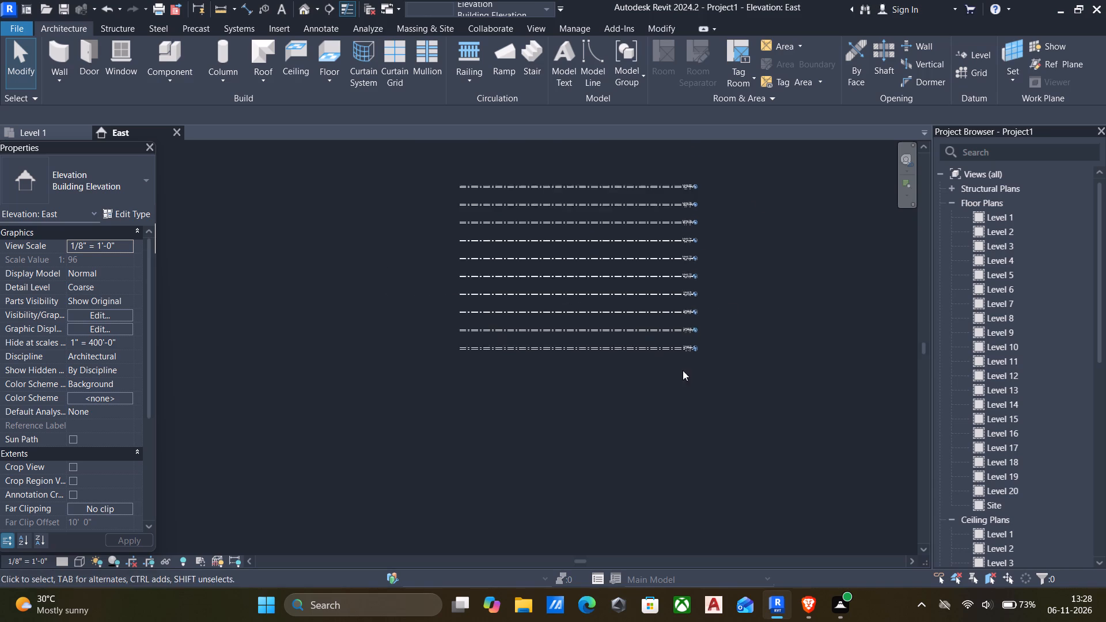
scroll(683, 370, up, 2)
scroll(781, 321, down, 5)
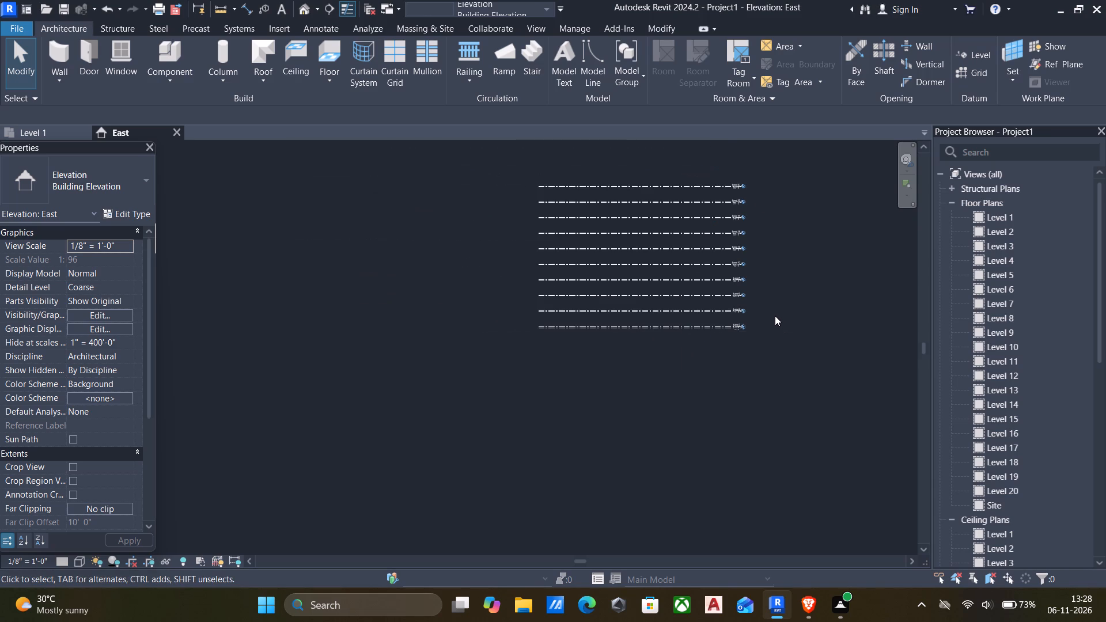
middle_drag(813, 297, 795, 306)
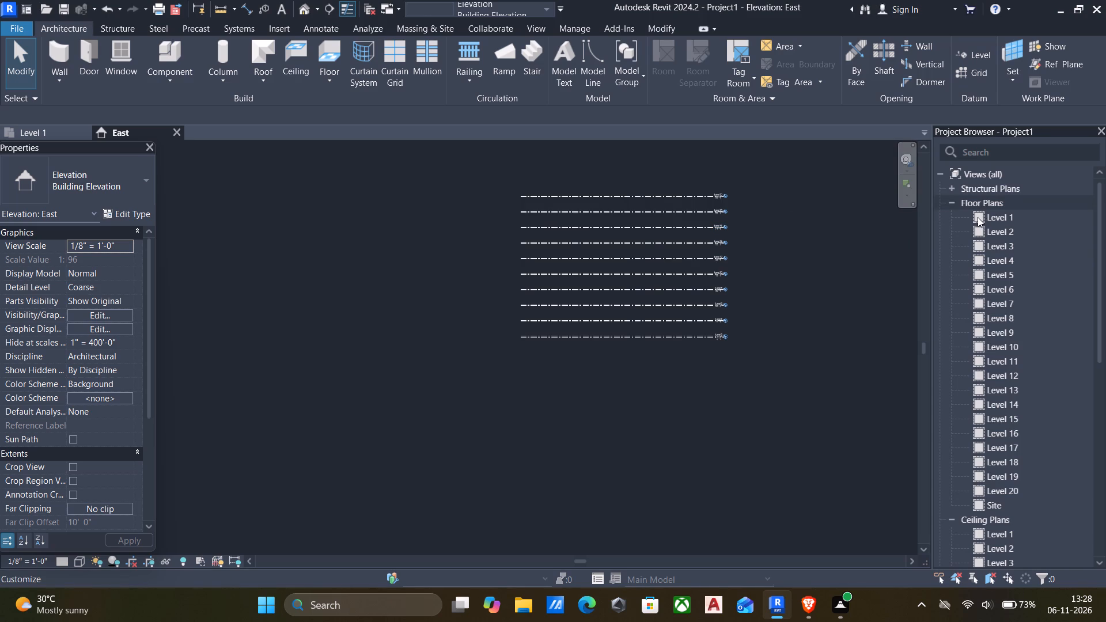
scroll(715, 358, up, 5)
scroll(724, 287, up, 3)
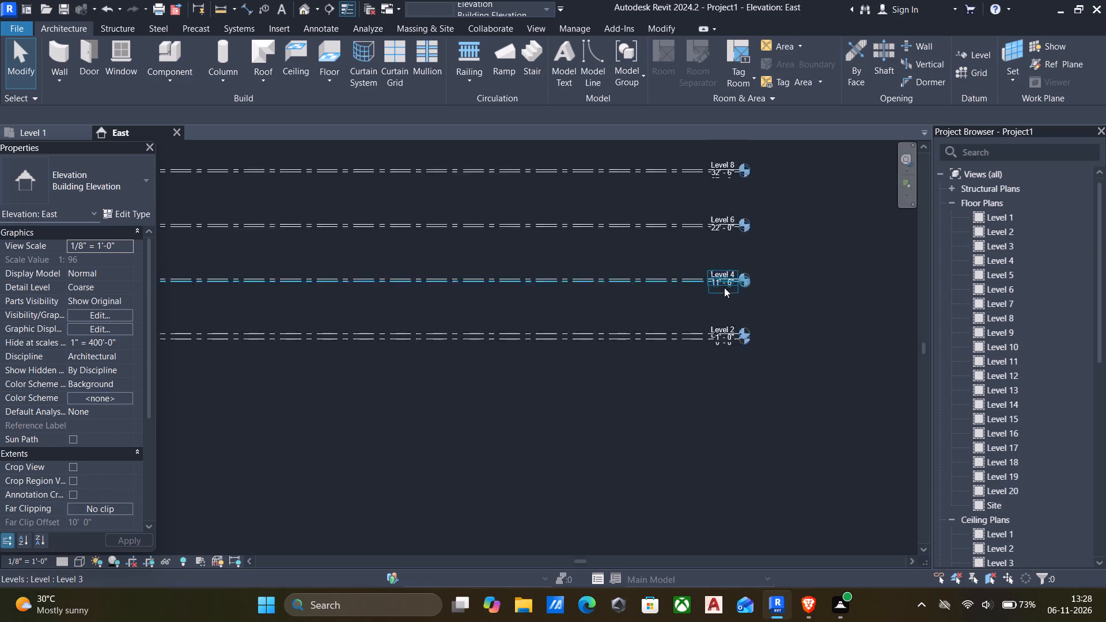
scroll(724, 287, up, 8)
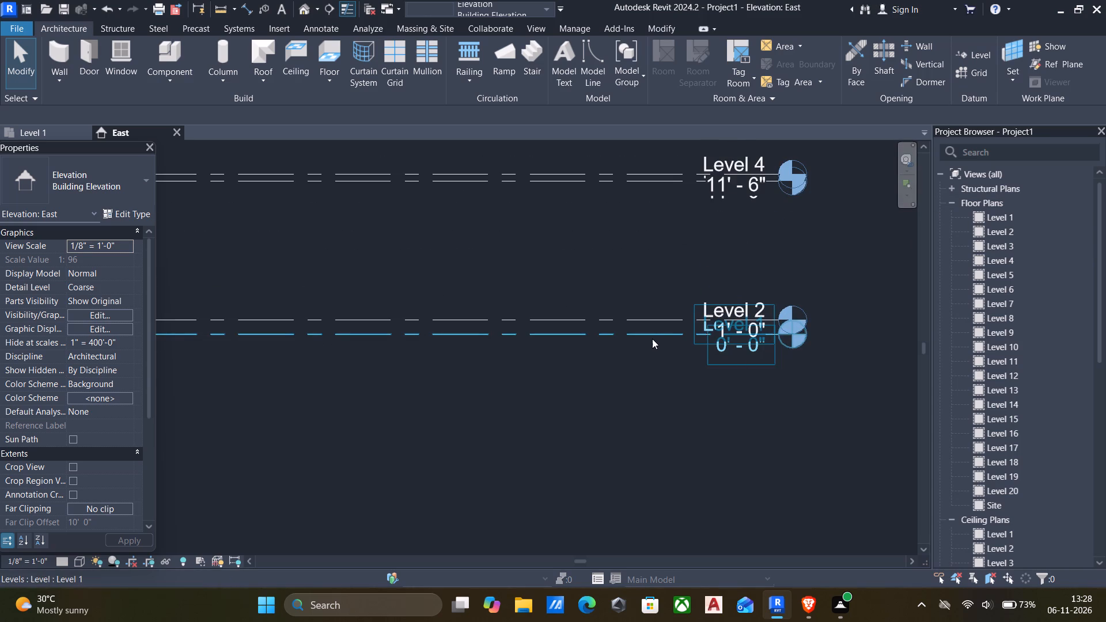
click(652, 339)
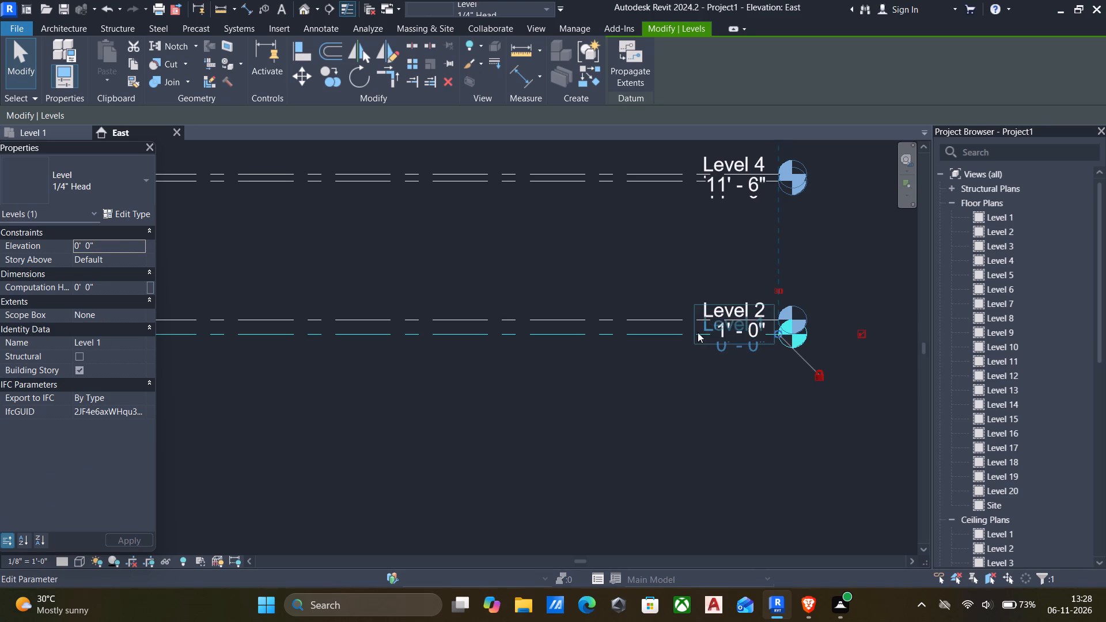
click(624, 318)
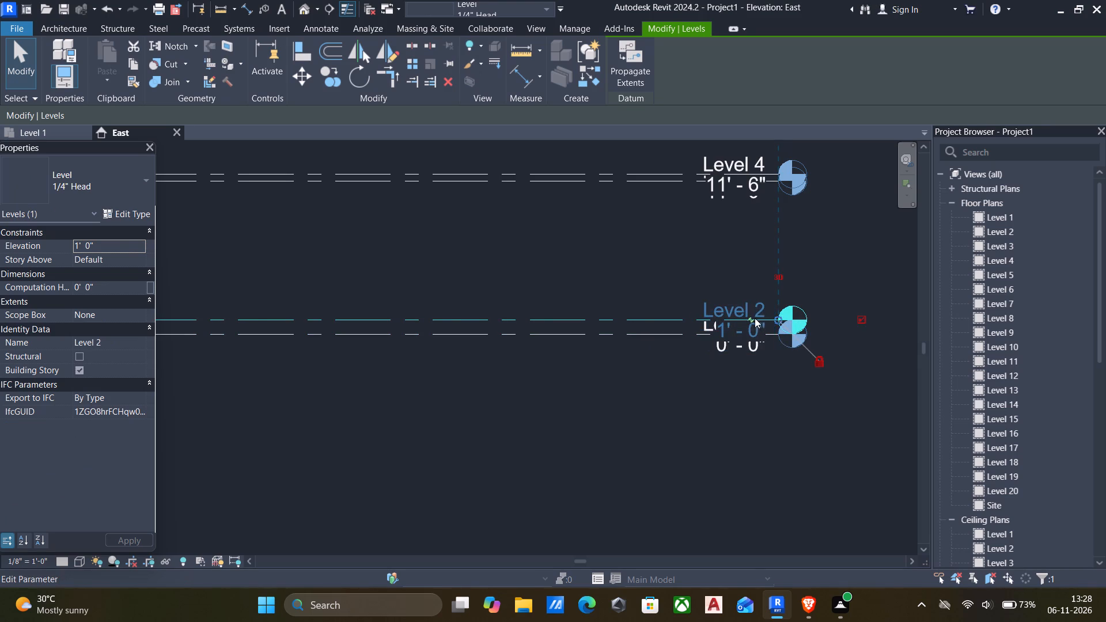
click(753, 318)
drag(752, 348, 745, 285)
click(679, 334)
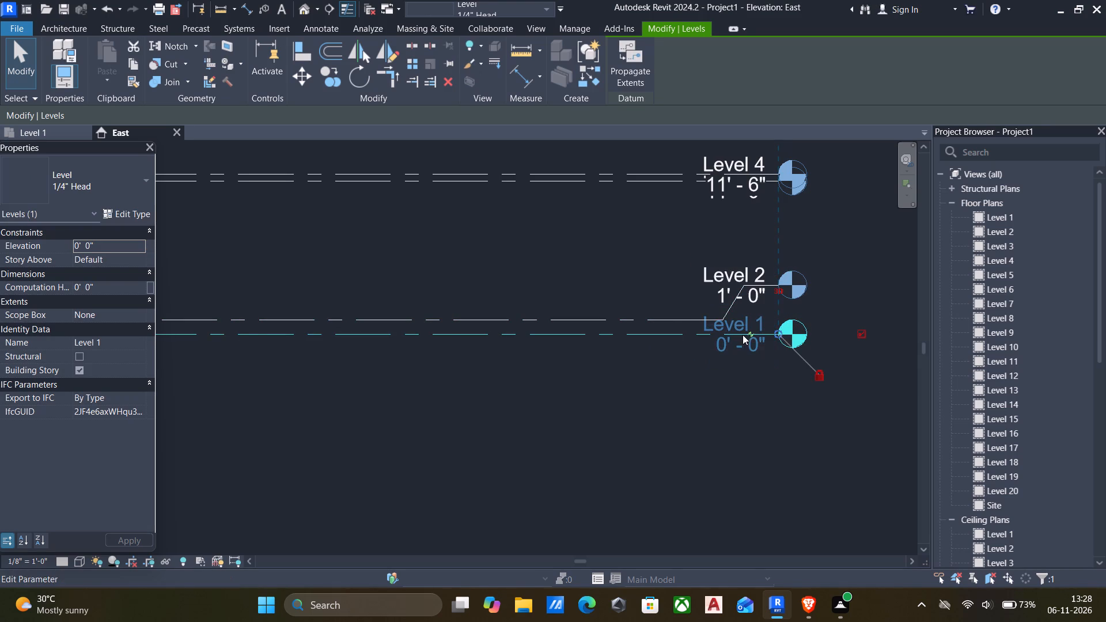
click(748, 335)
click(669, 378)
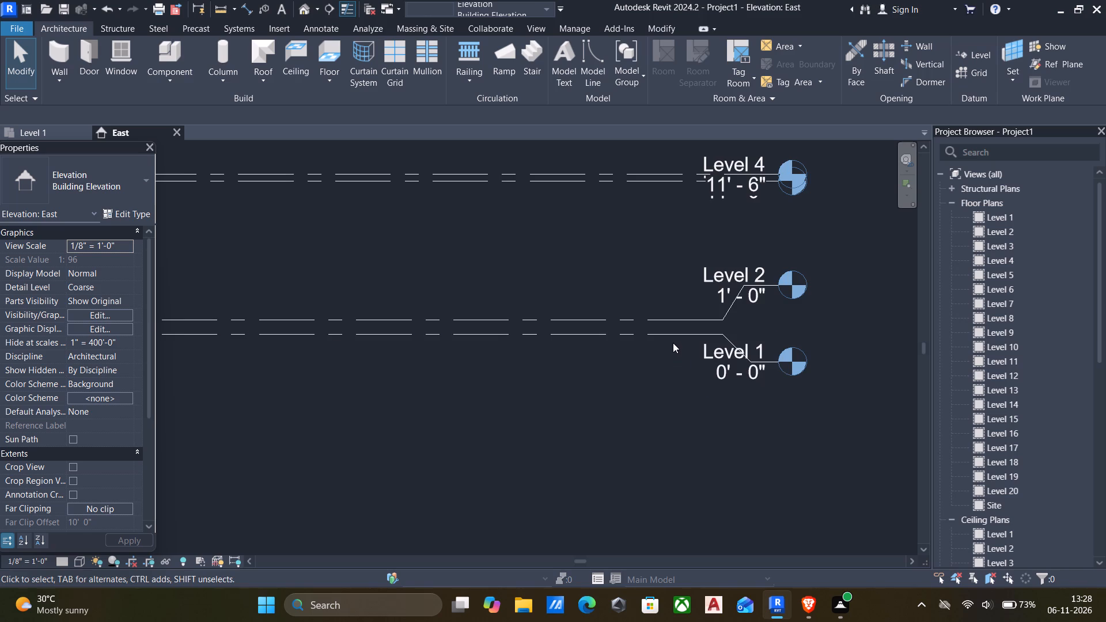
Add elbows to the Level 4 and Level 3 heads, raising Level 4's head above its line and dropping Level 3's below.
scroll(695, 240, down, 4)
middle_drag(670, 246, 669, 283)
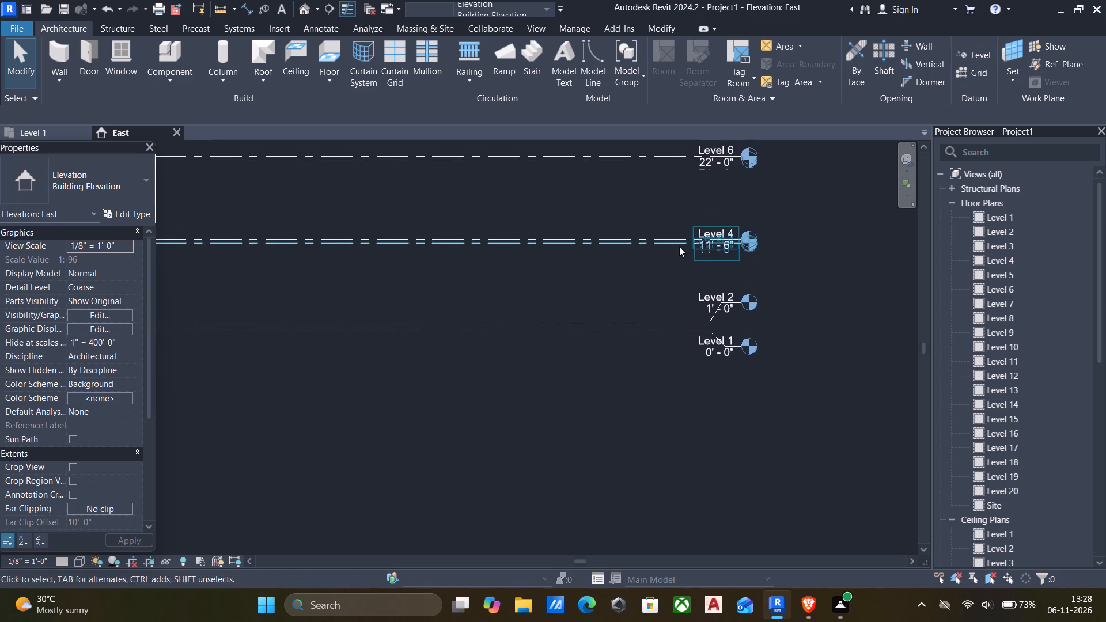
scroll(676, 242, up, 4)
click(675, 238)
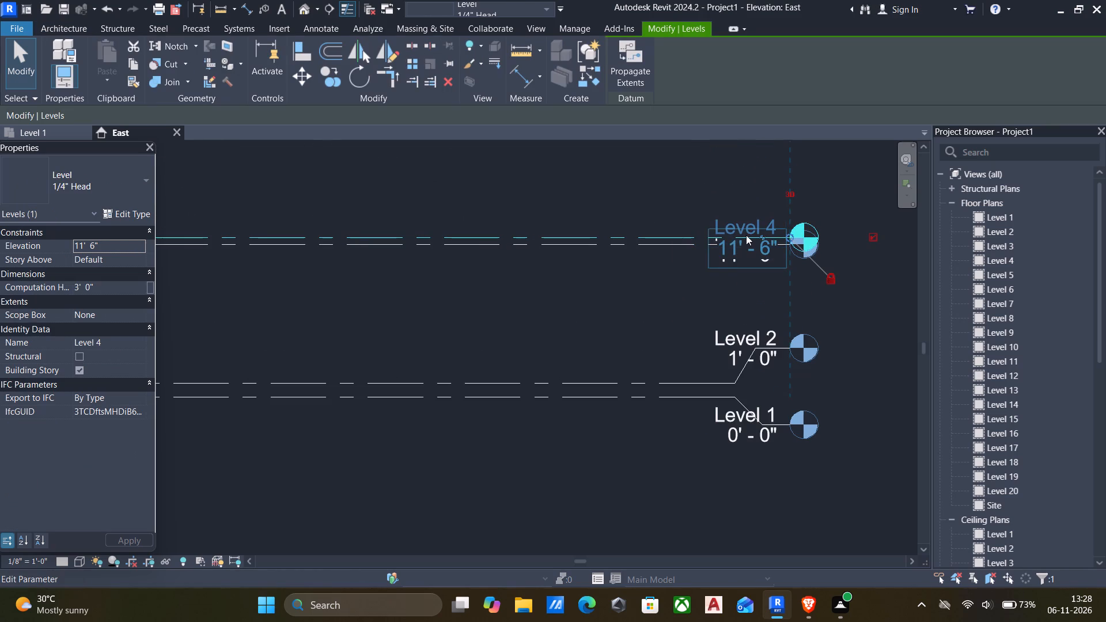
click(760, 237)
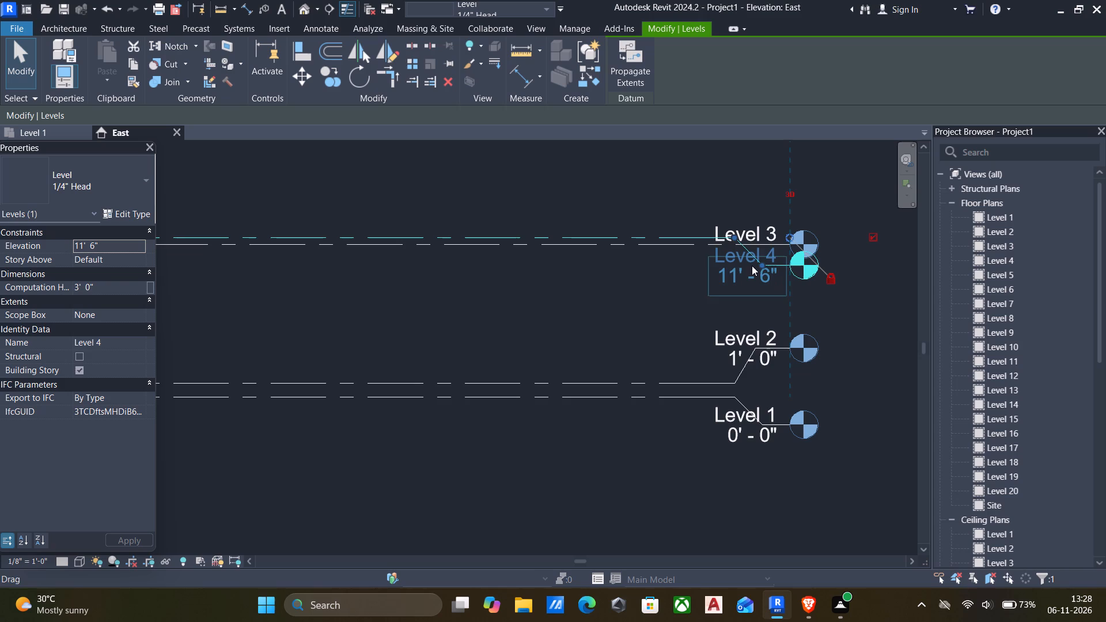
drag(762, 264, 759, 195)
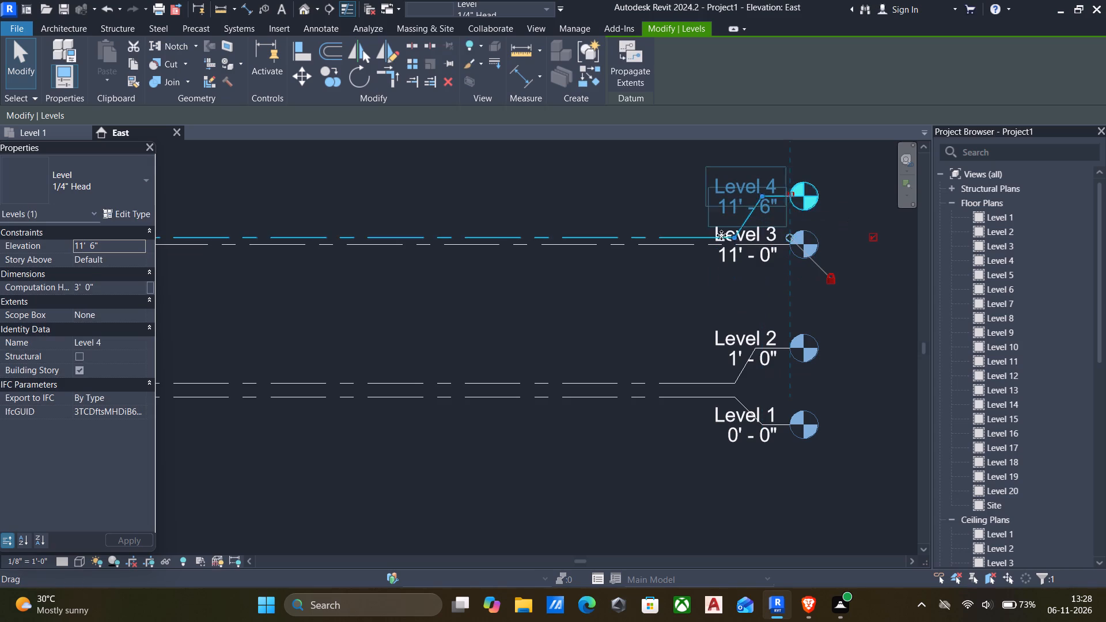
click(673, 287)
click(662, 248)
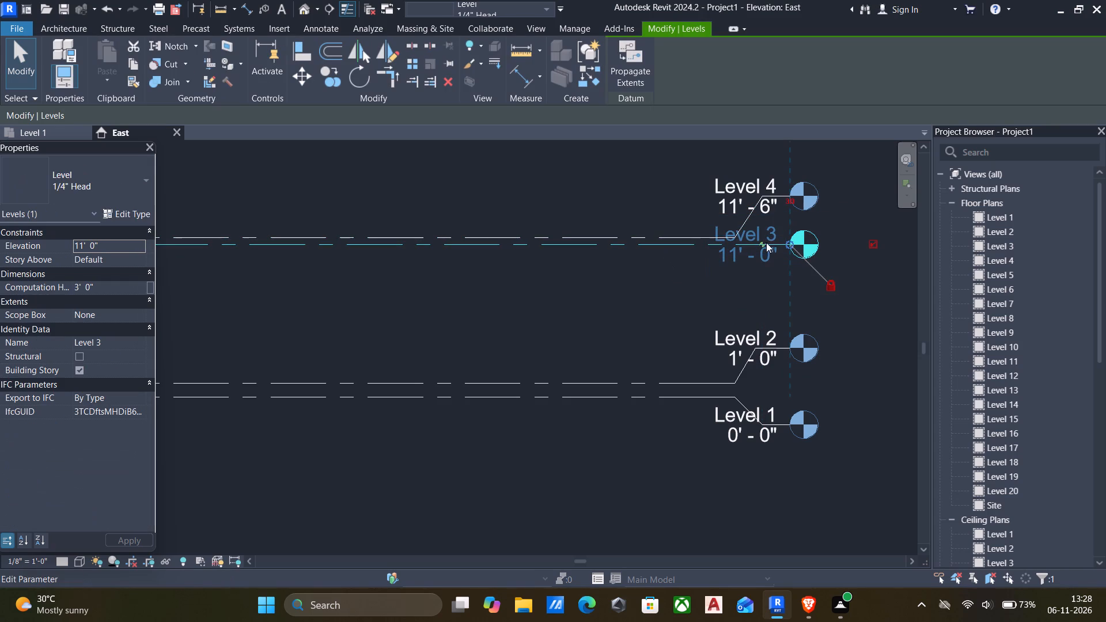
click(763, 245)
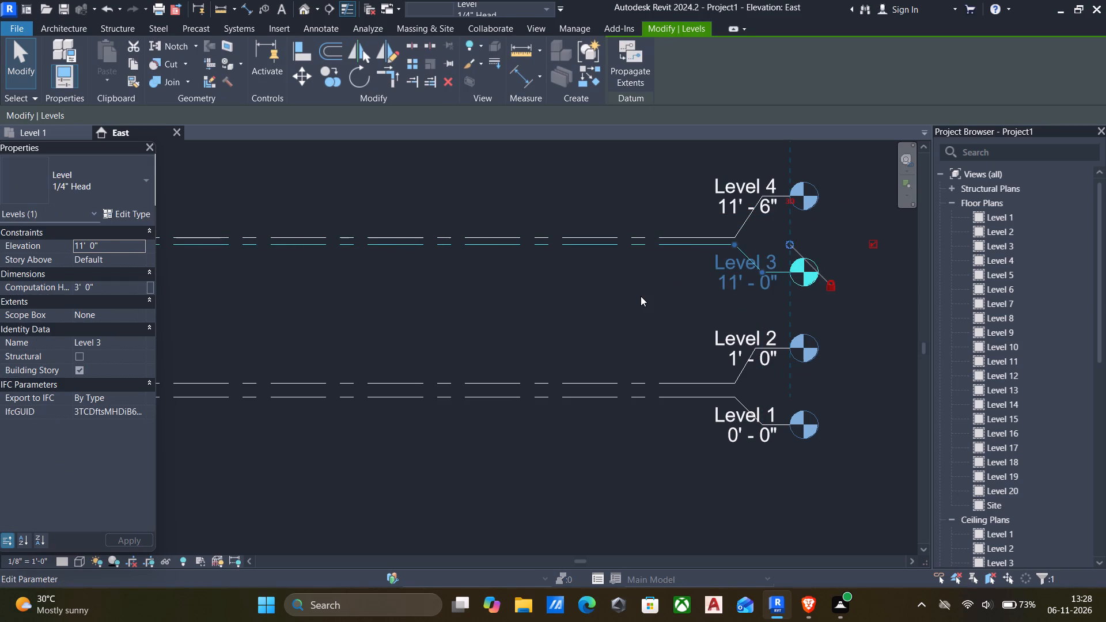
click(641, 296)
Add elbows to the Level 6 and Level 5 heads, raising Level 6's head above its line and dropping Level 5's below.
scroll(641, 296, down, 7)
scroll(643, 213, up, 5)
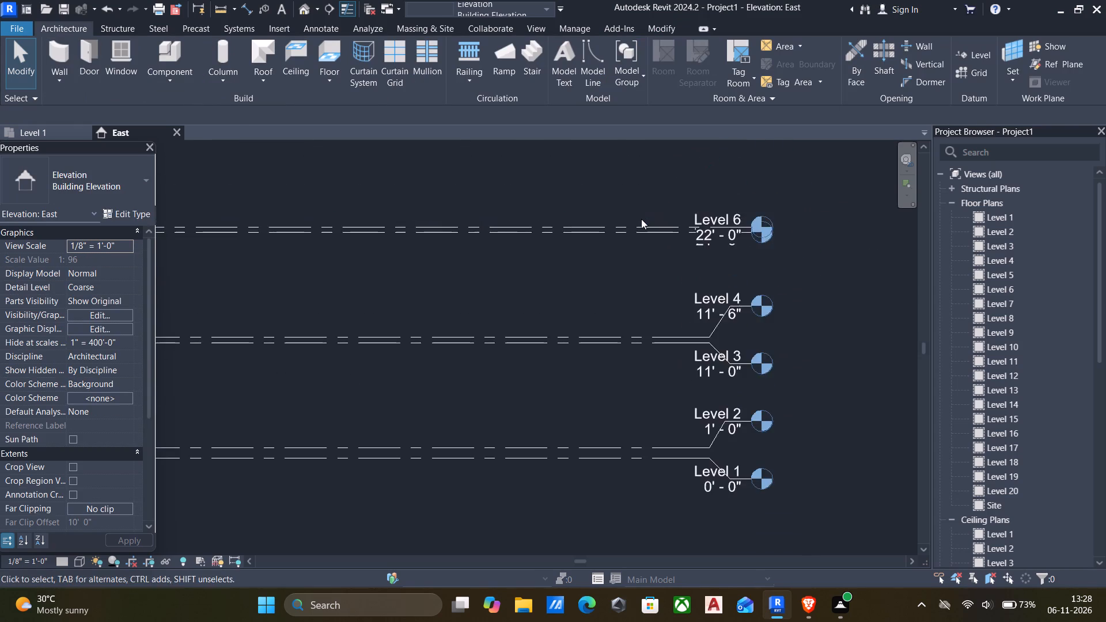
scroll(641, 227, up, 5)
click(642, 225)
scroll(817, 229, down, 1)
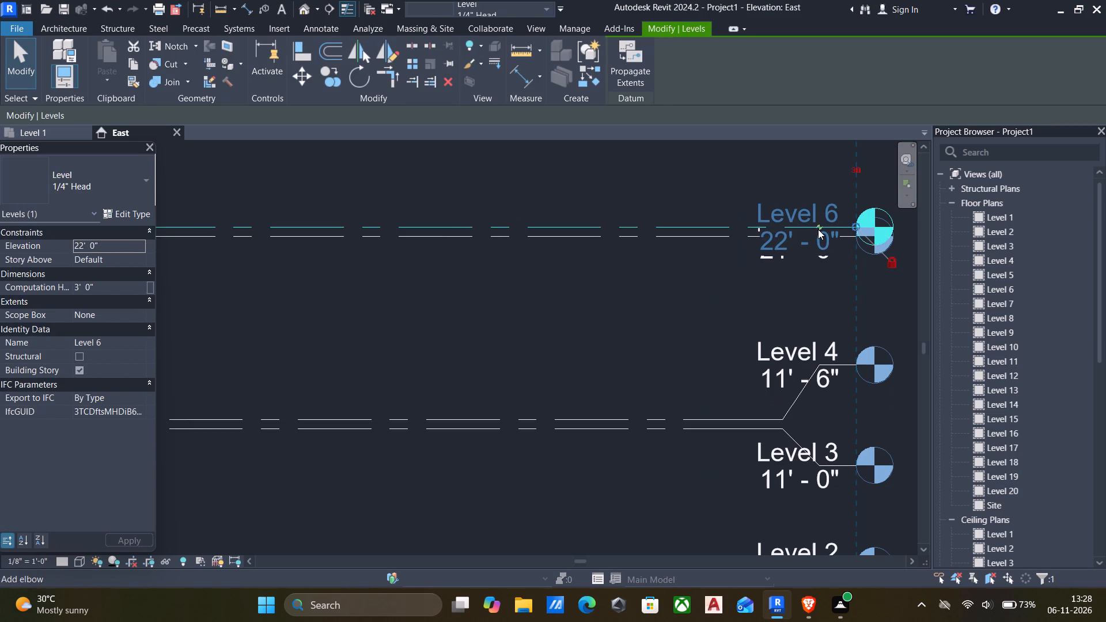
scroll(835, 235, up, 2)
click(815, 223)
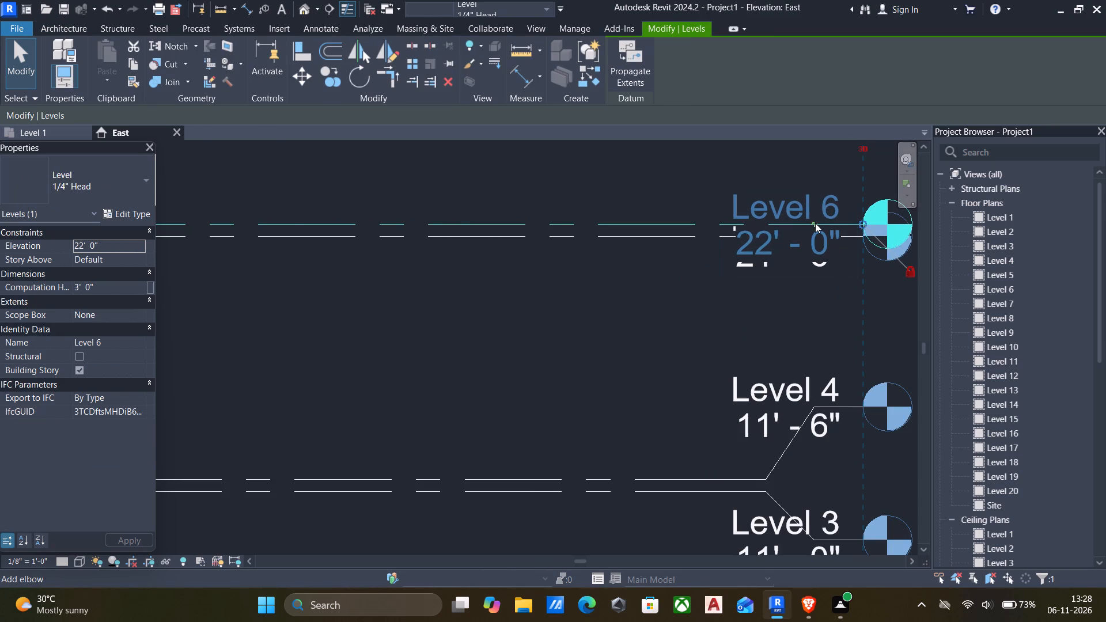
scroll(778, 244, down, 4)
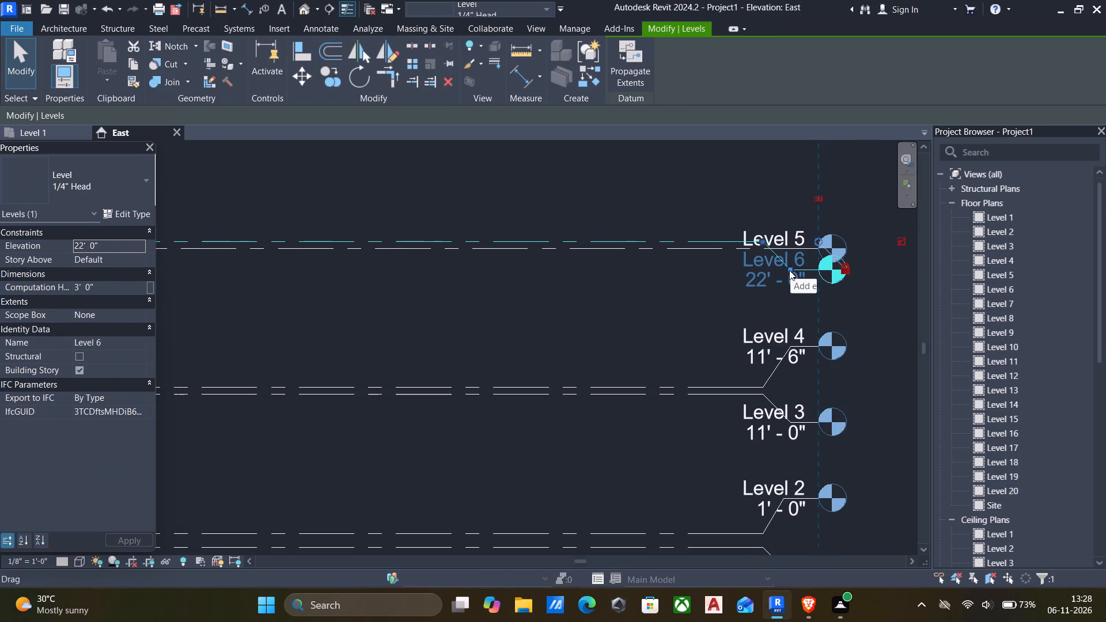
drag(789, 270, 782, 200)
click(702, 292)
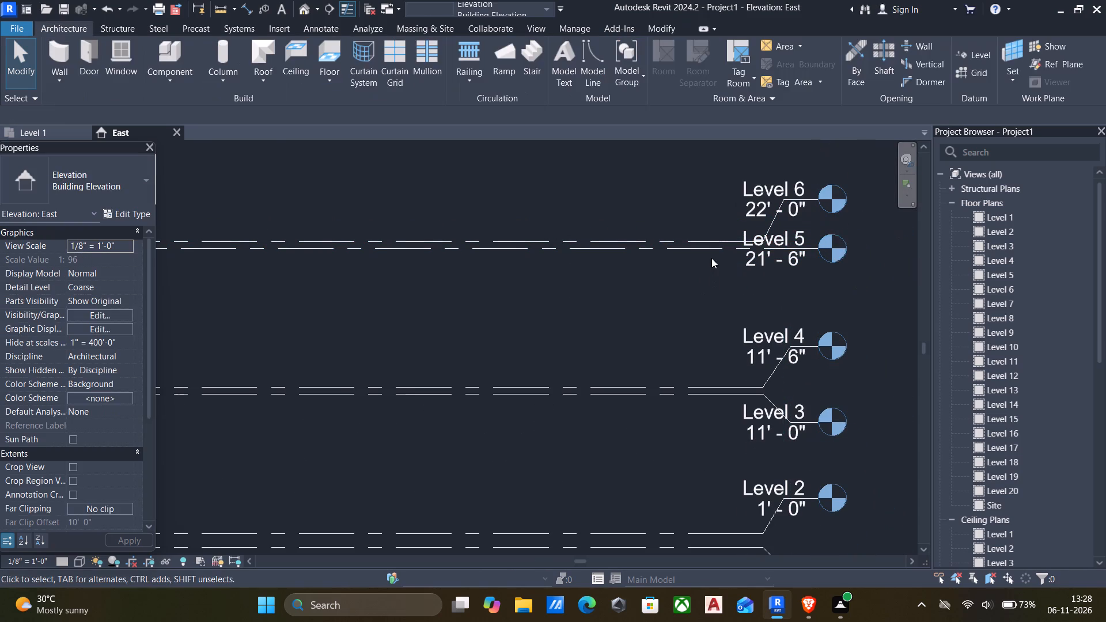
click(713, 246)
click(791, 248)
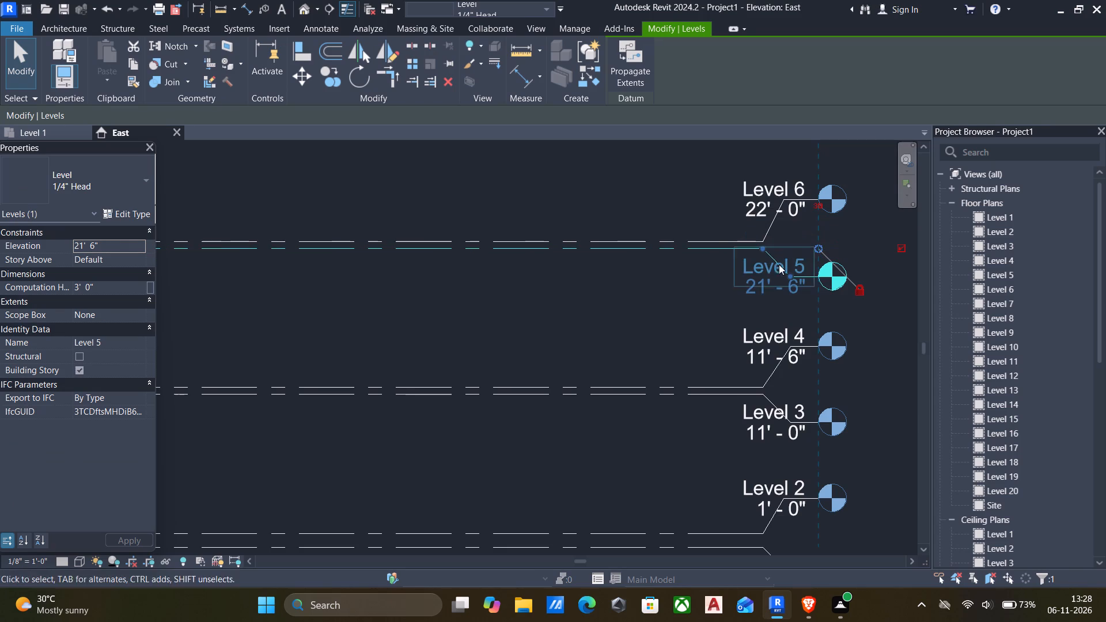
click(618, 291)
Add elbows to the Level 8 and Level 7 heads, raising Level 8's head above its line and dropping Level 7's below.
scroll(627, 287, down, 6)
scroll(663, 194, up, 2)
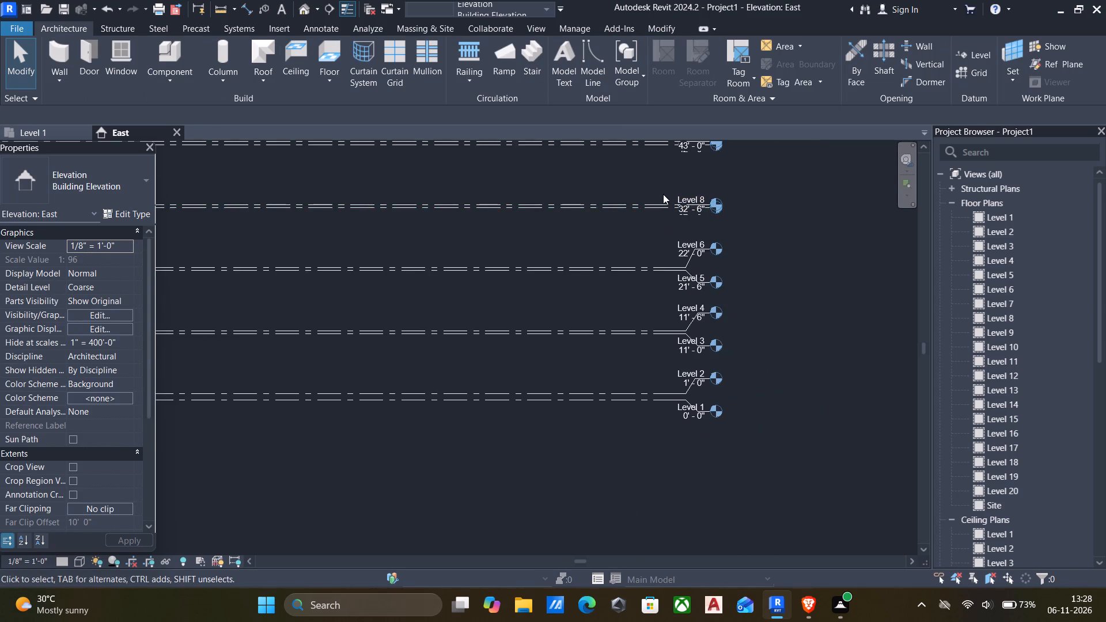
scroll(663, 194, up, 2)
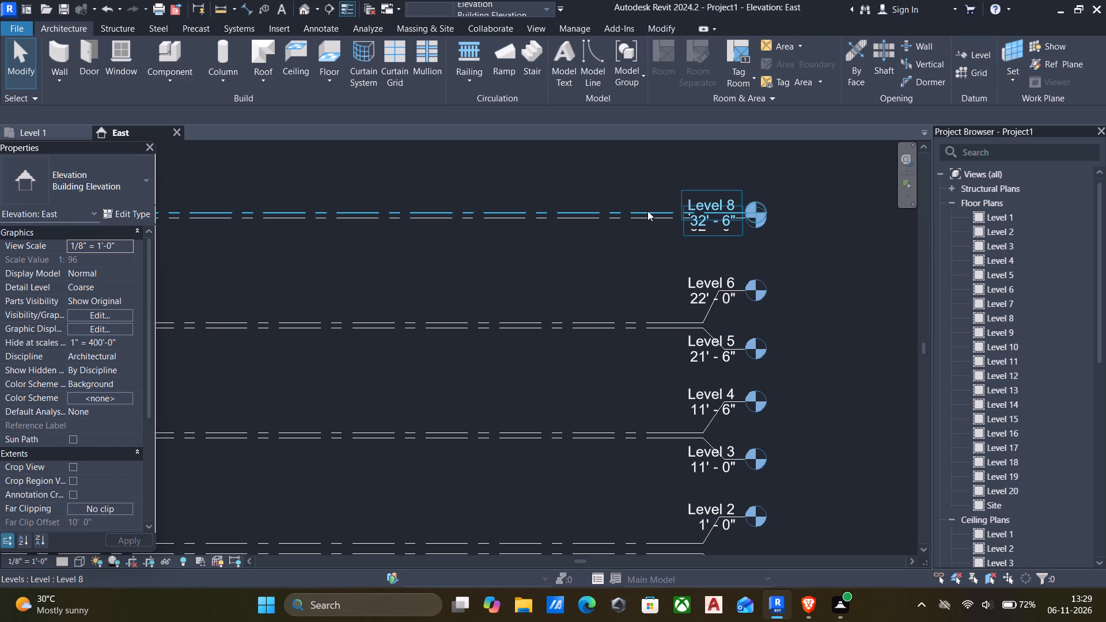
scroll(647, 211, up, 5)
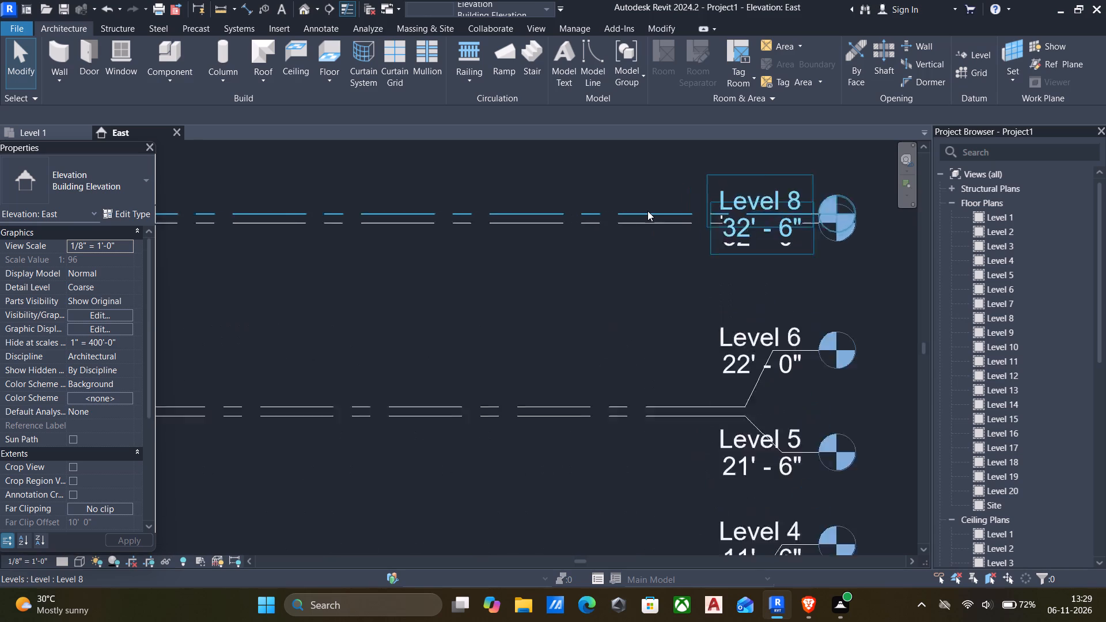
click(647, 211)
click(798, 212)
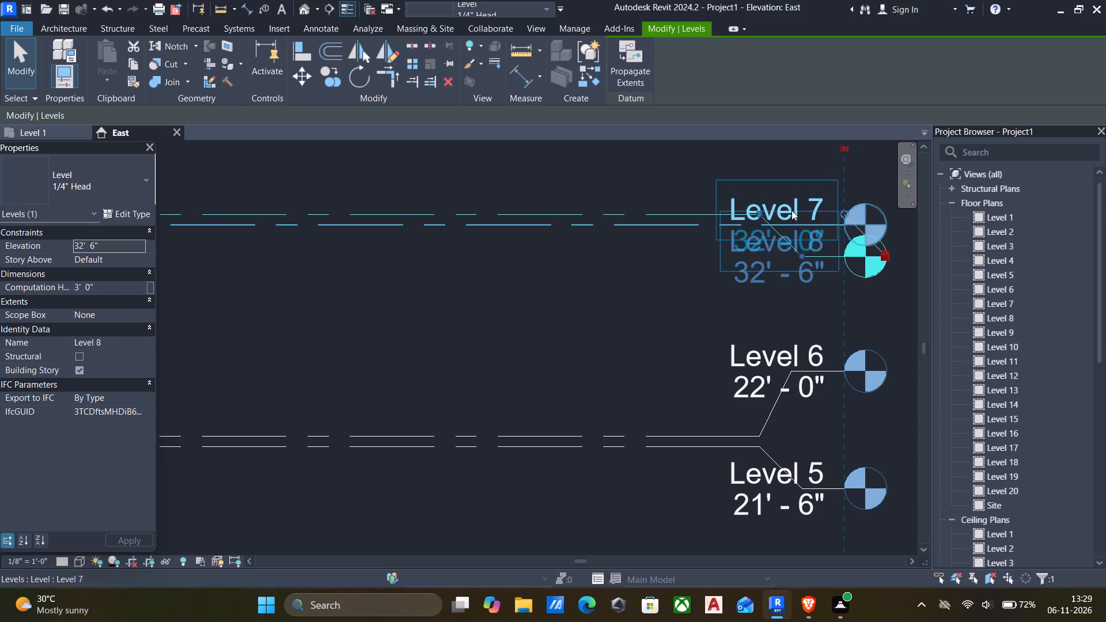
scroll(791, 210, down, 3)
drag(798, 241, 785, 170)
click(715, 225)
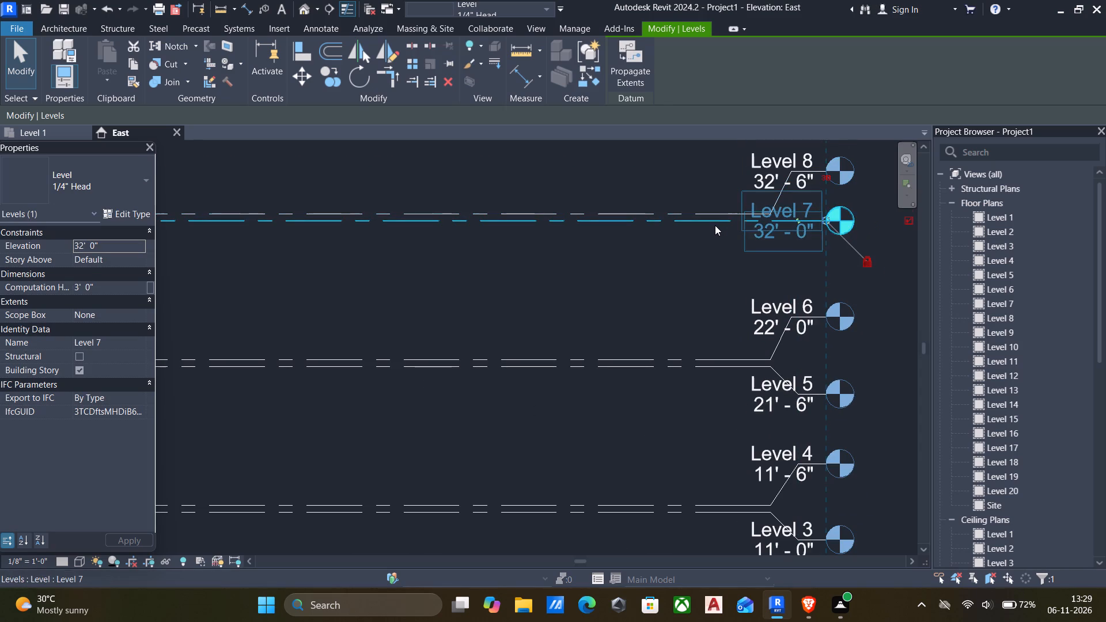
click(798, 220)
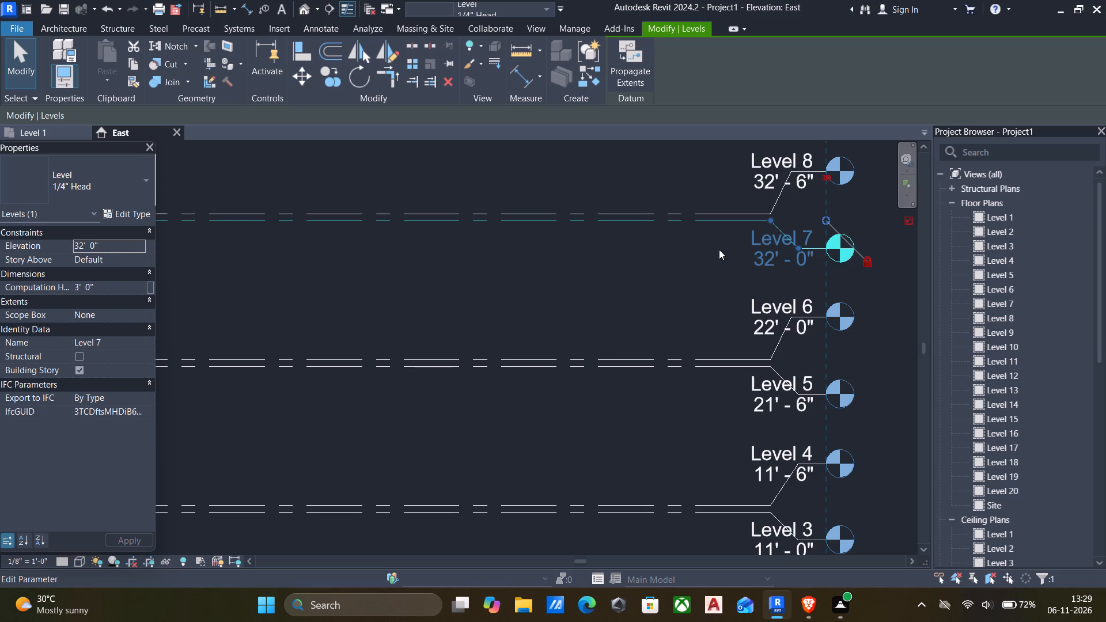
Add an elbow to the Level 10 head and raise the head above its line, clear of Level 9's label.
scroll(676, 255, down, 2)
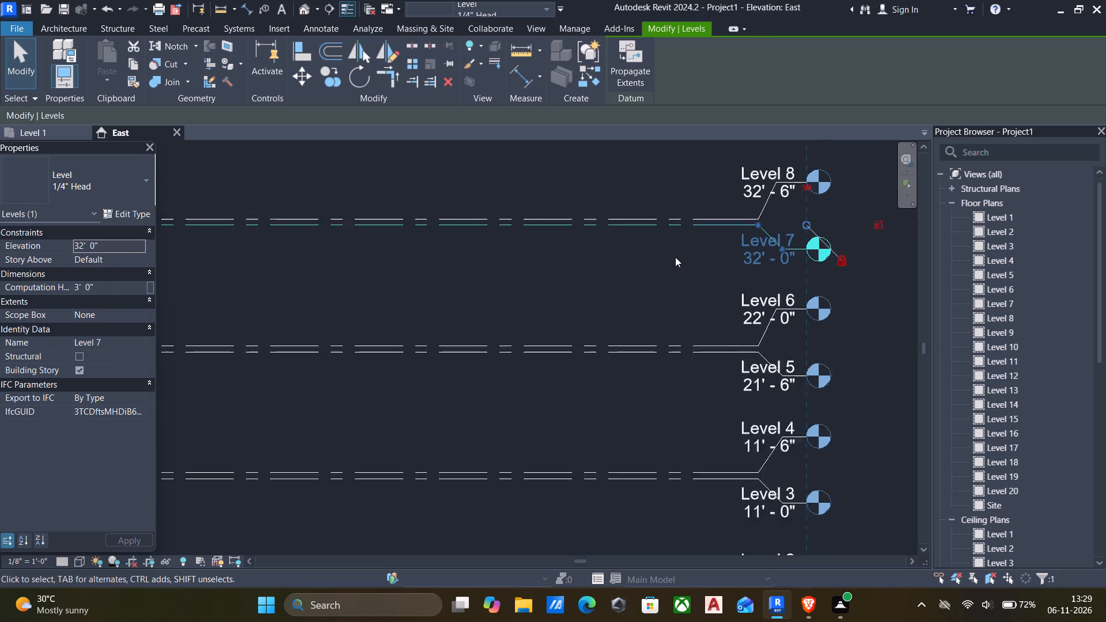
scroll(675, 257, down, 3)
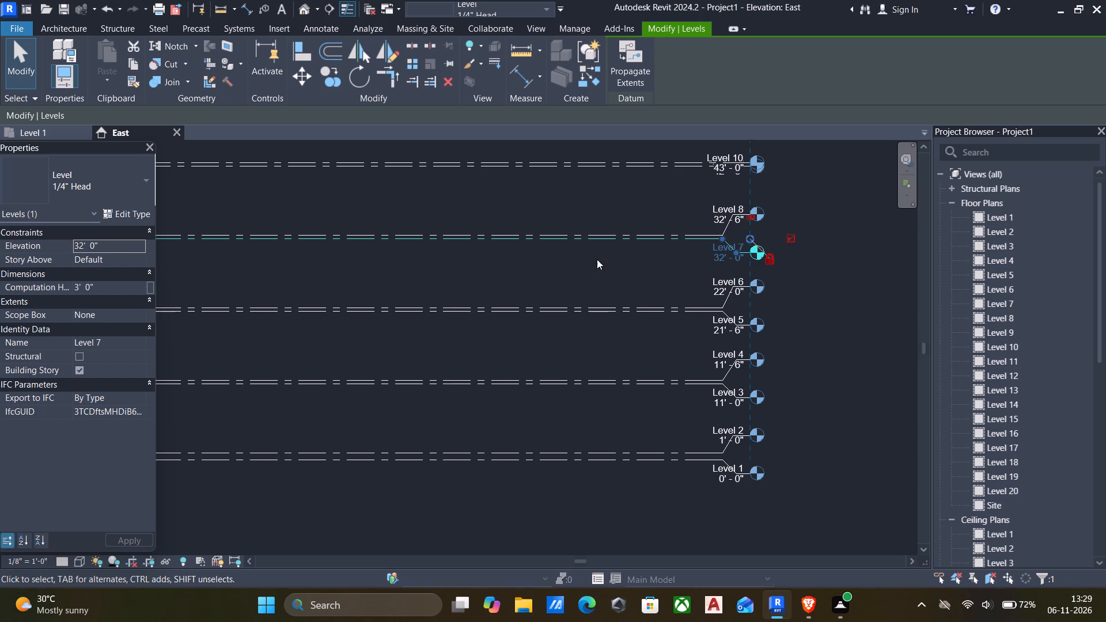
scroll(597, 263, down, 3)
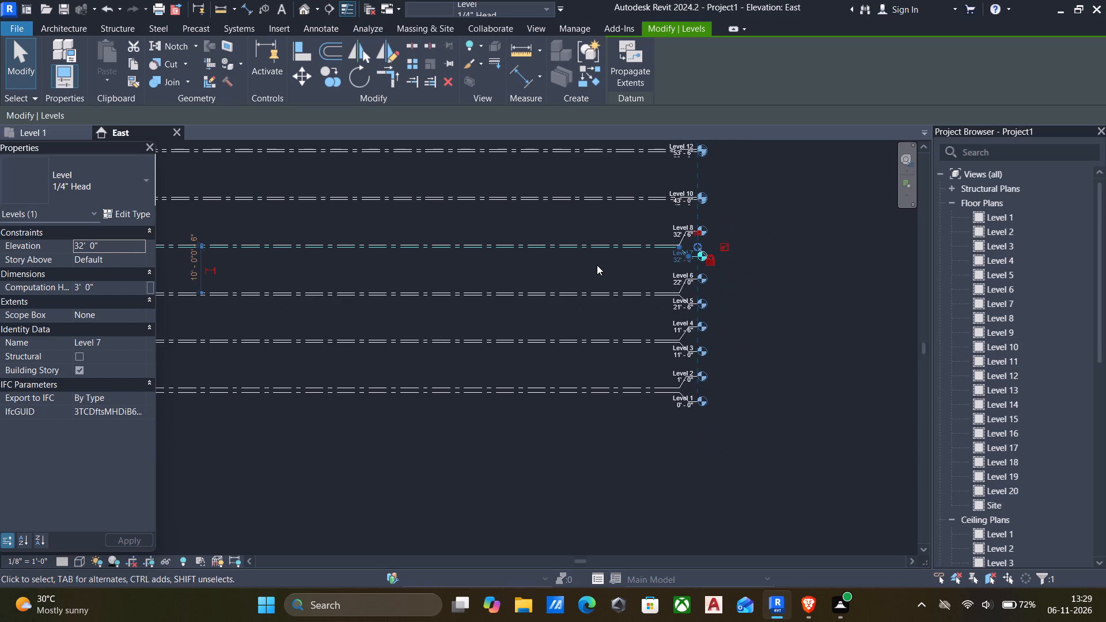
scroll(596, 265, down, 1)
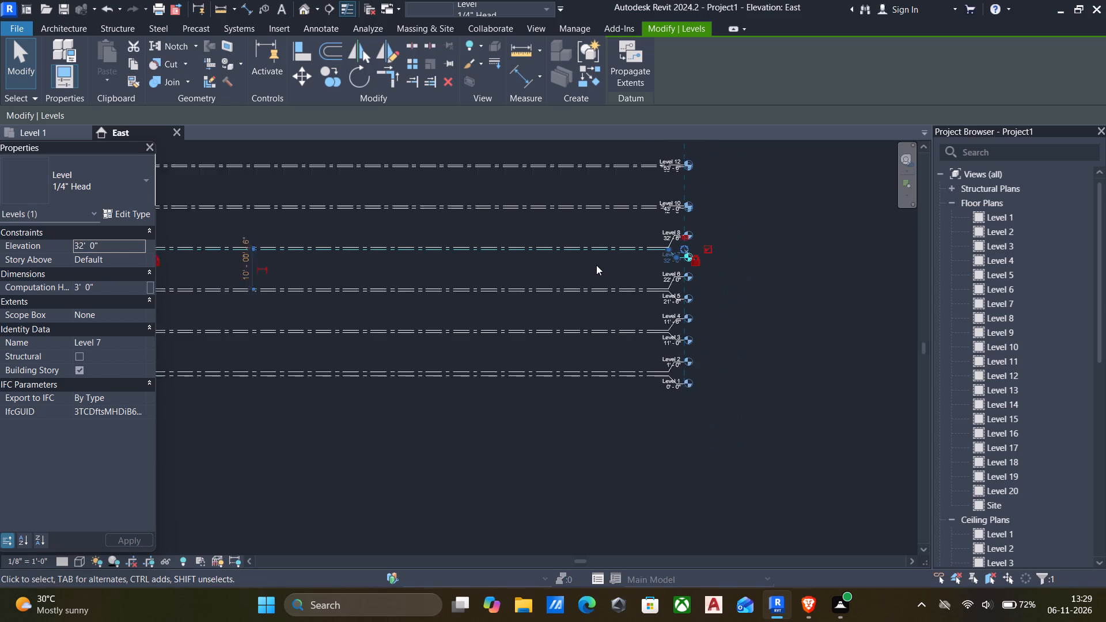
scroll(596, 265, down, 1)
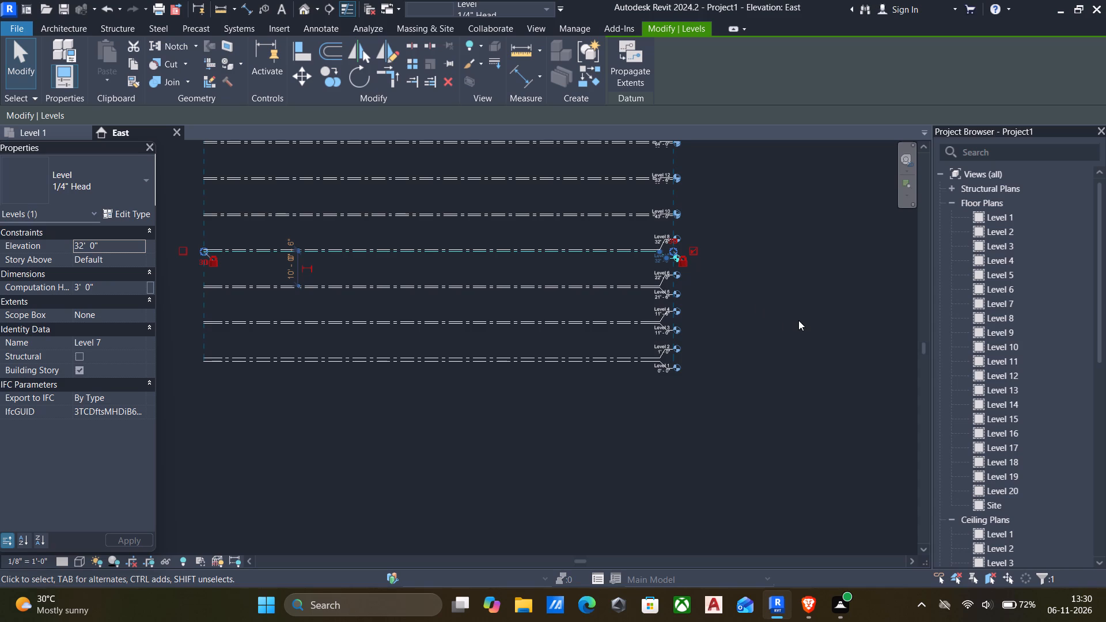
scroll(643, 214, up, 8)
click(637, 212)
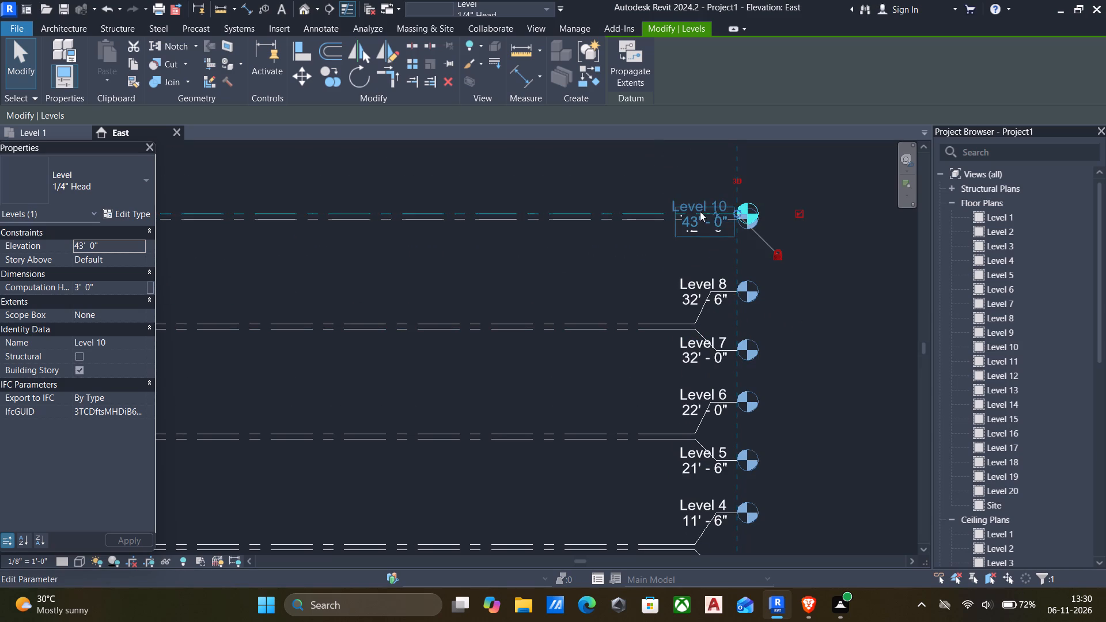
click(715, 212)
drag(717, 235, 715, 218)
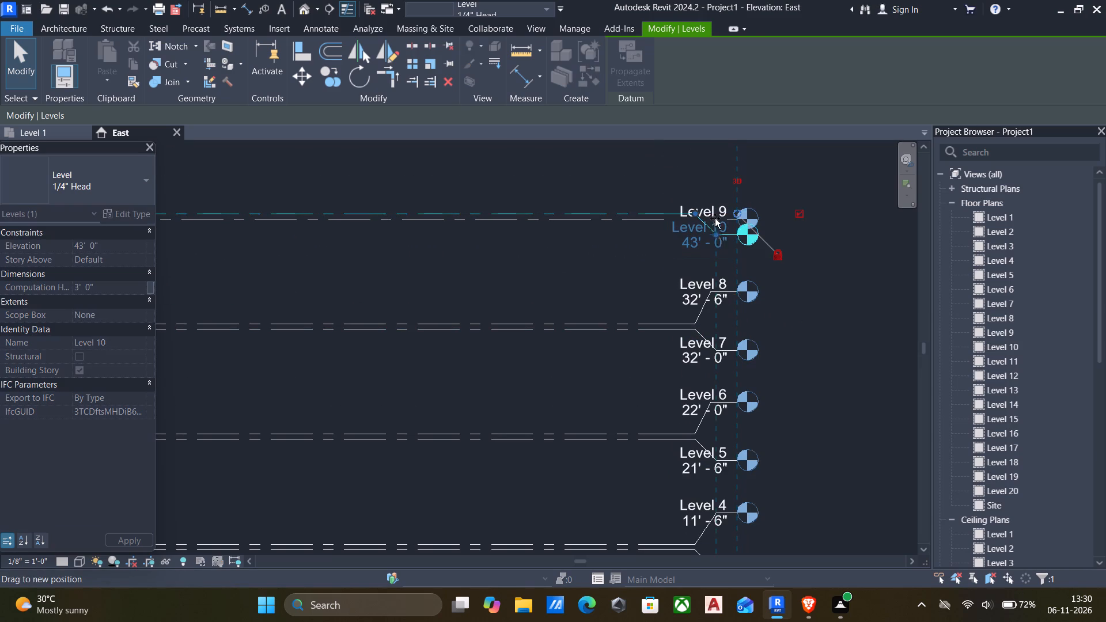
drag(715, 218, 717, 179)
click(657, 253)
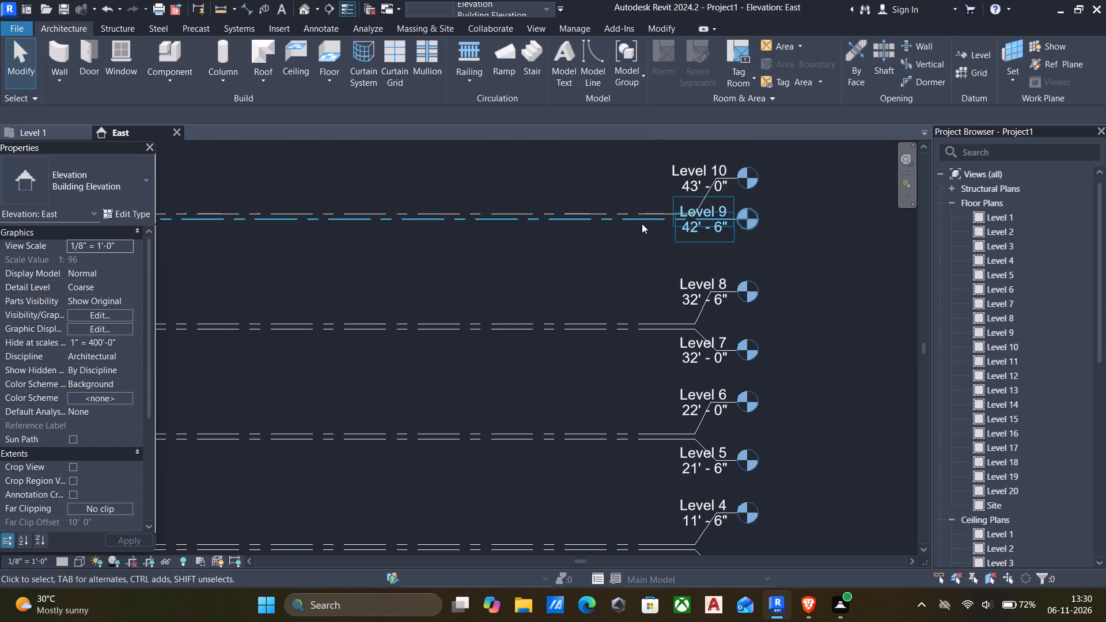
Add an elbow to the Level 9 head so it drops below its line, clear of Level 10's label.
click(642, 223)
click(713, 219)
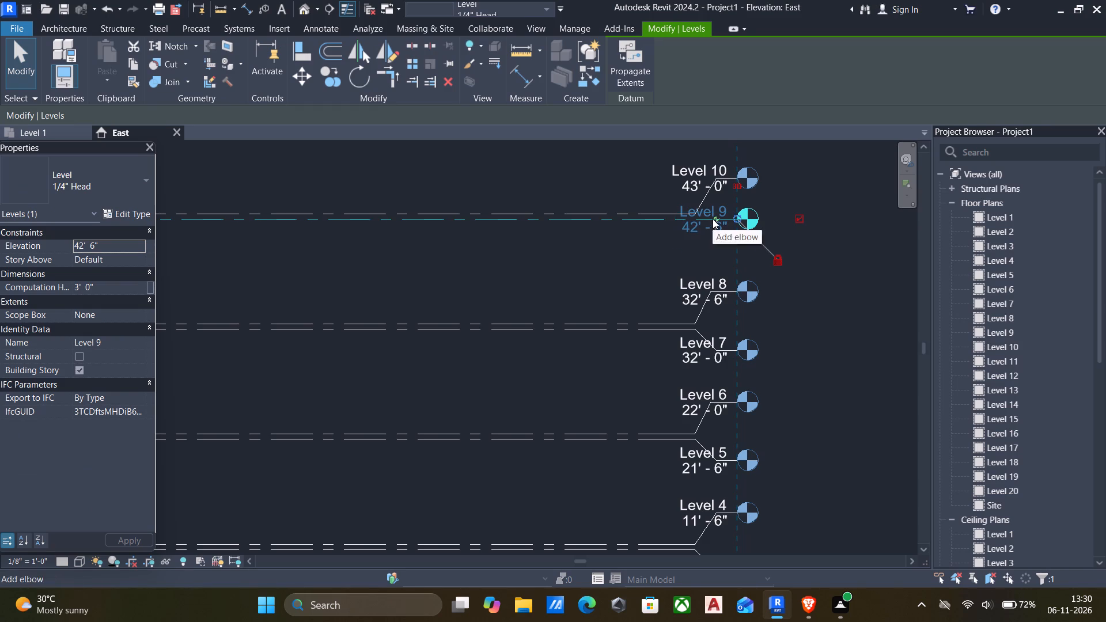
click(596, 263)
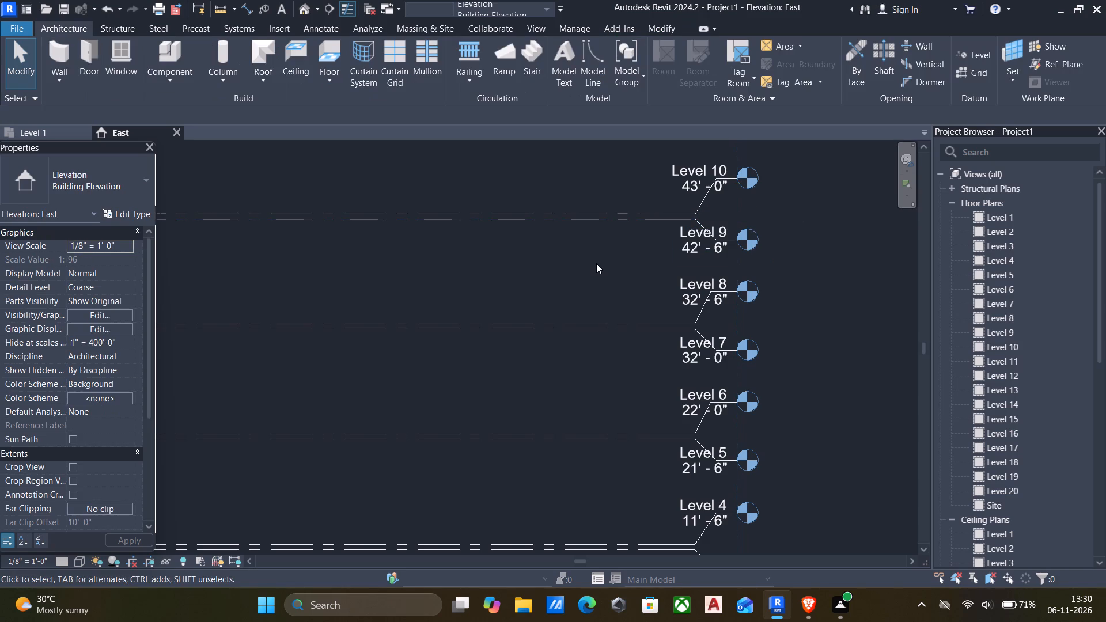
Add an elbow to the Level 12 head and raise the head above its line, clear of Level 11's label.
scroll(596, 263, down, 8)
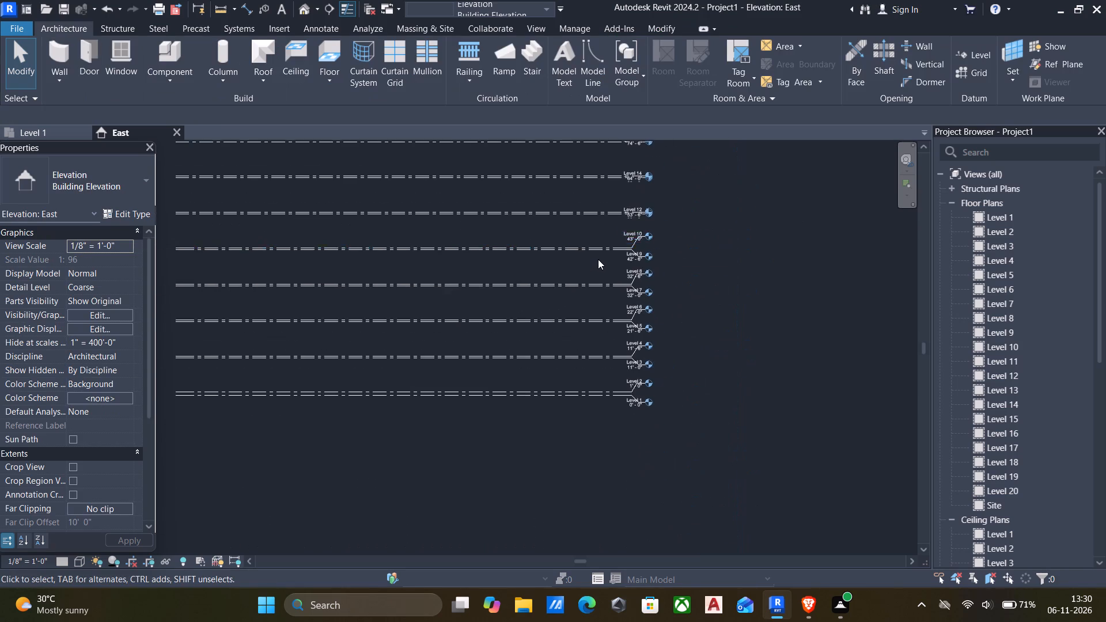
middle_drag(566, 227, 569, 307)
scroll(676, 303, up, 6)
scroll(556, 287, up, 1)
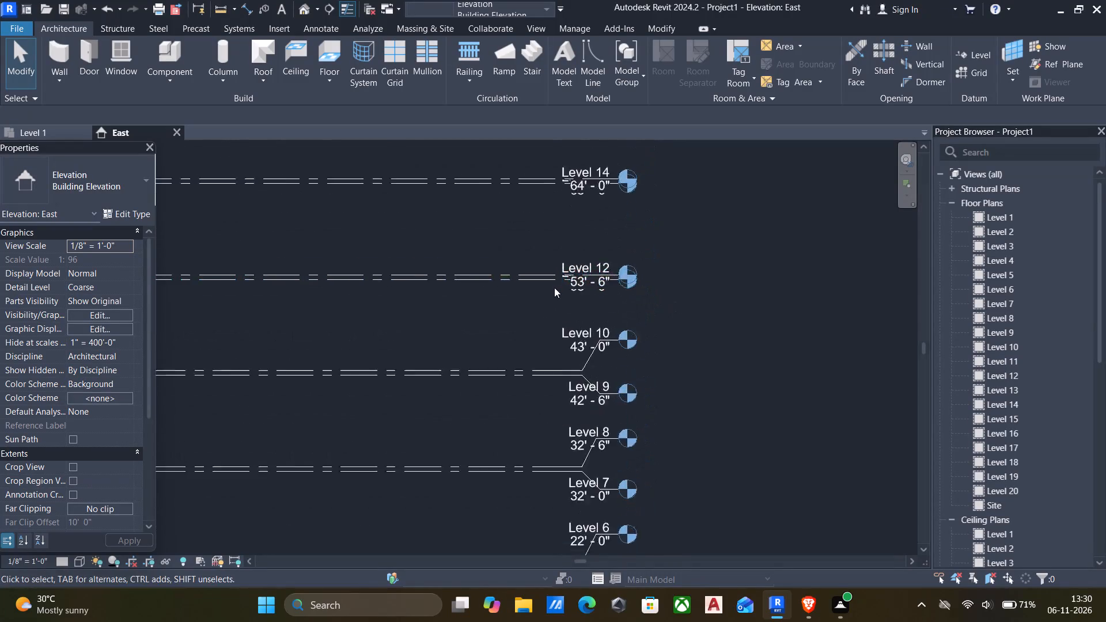
scroll(554, 287, up, 2)
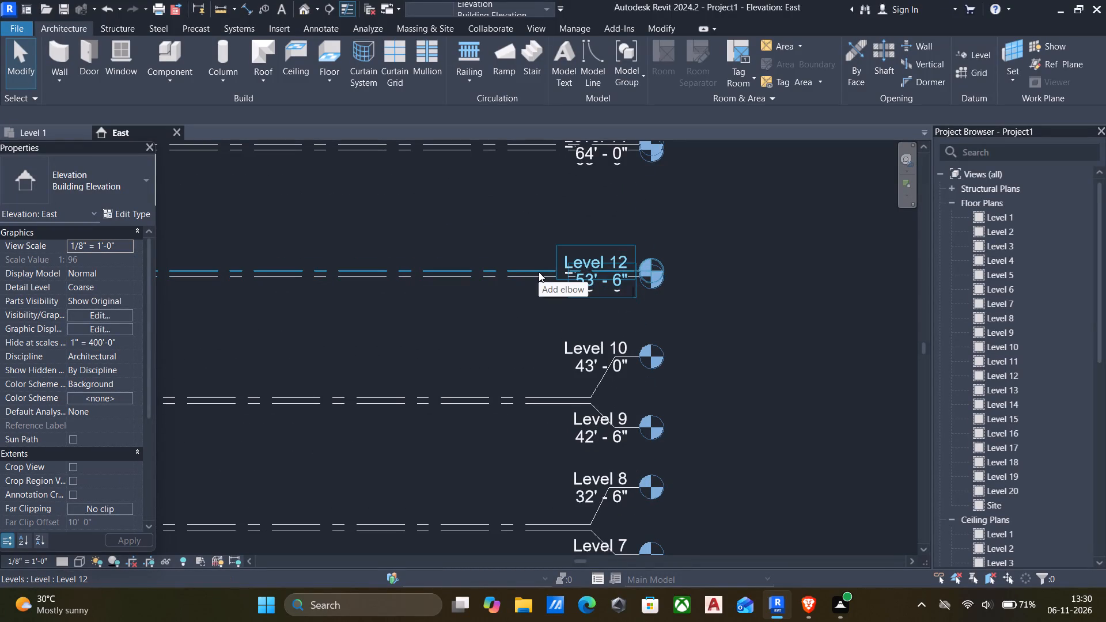
click(539, 272)
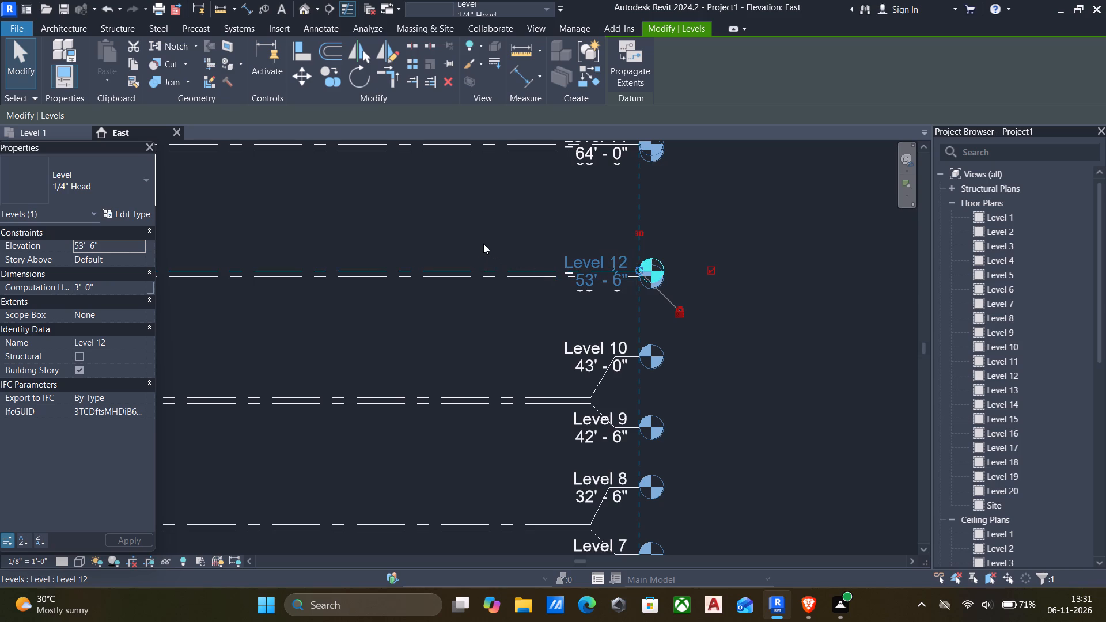
scroll(595, 267, down, 1)
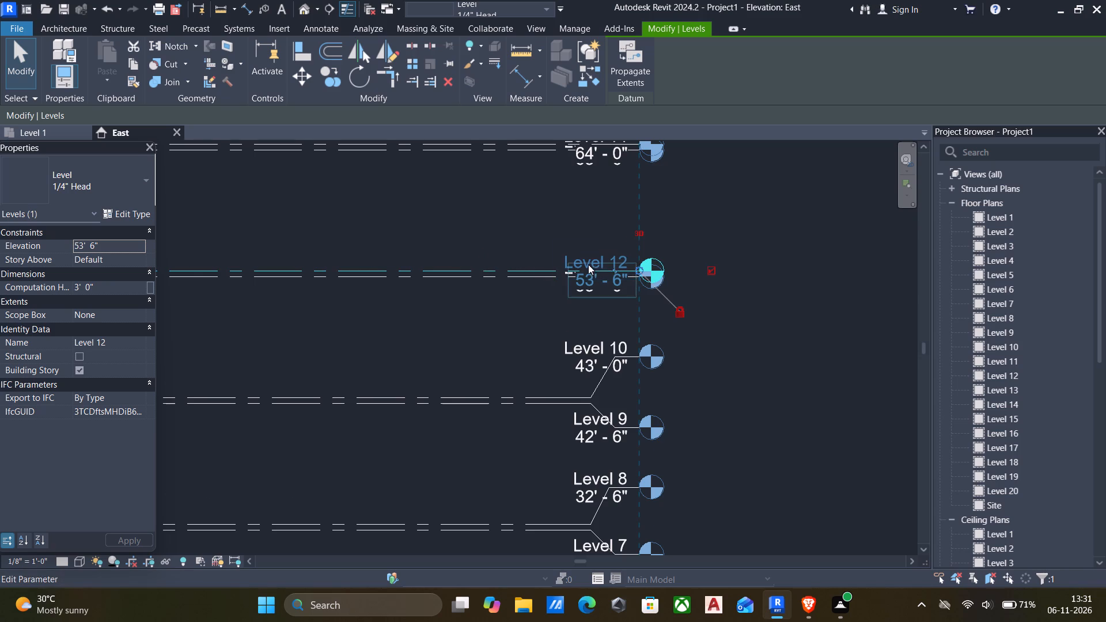
scroll(588, 264, down, 1)
middle_drag(548, 253, 639, 276)
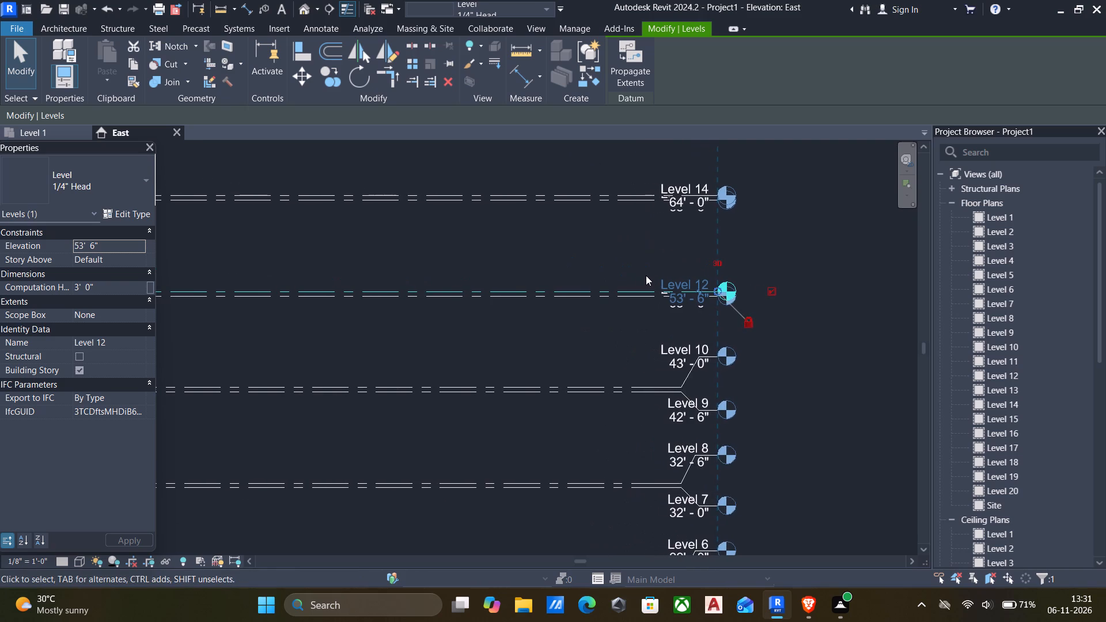
scroll(669, 302, up, 4)
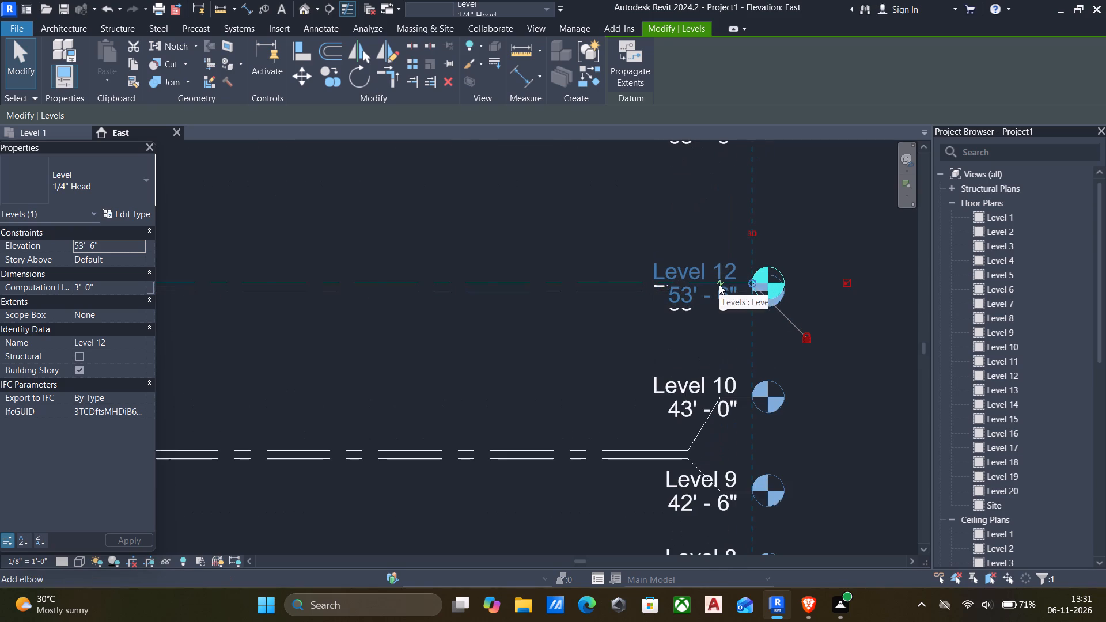
click(719, 285)
drag(718, 314, 717, 252)
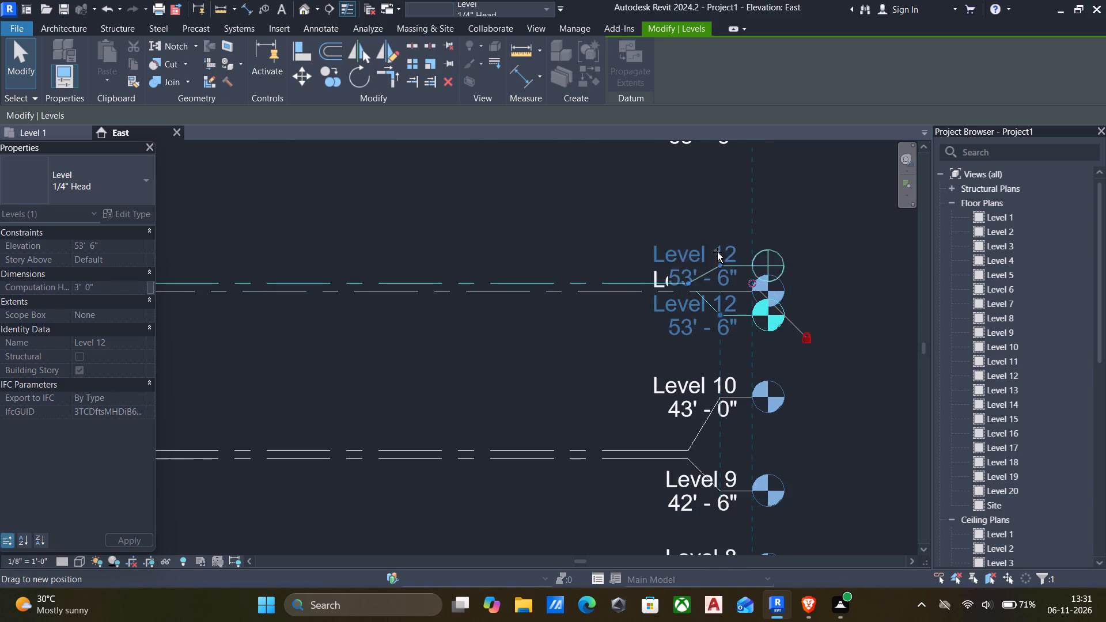
drag(717, 252, 717, 237)
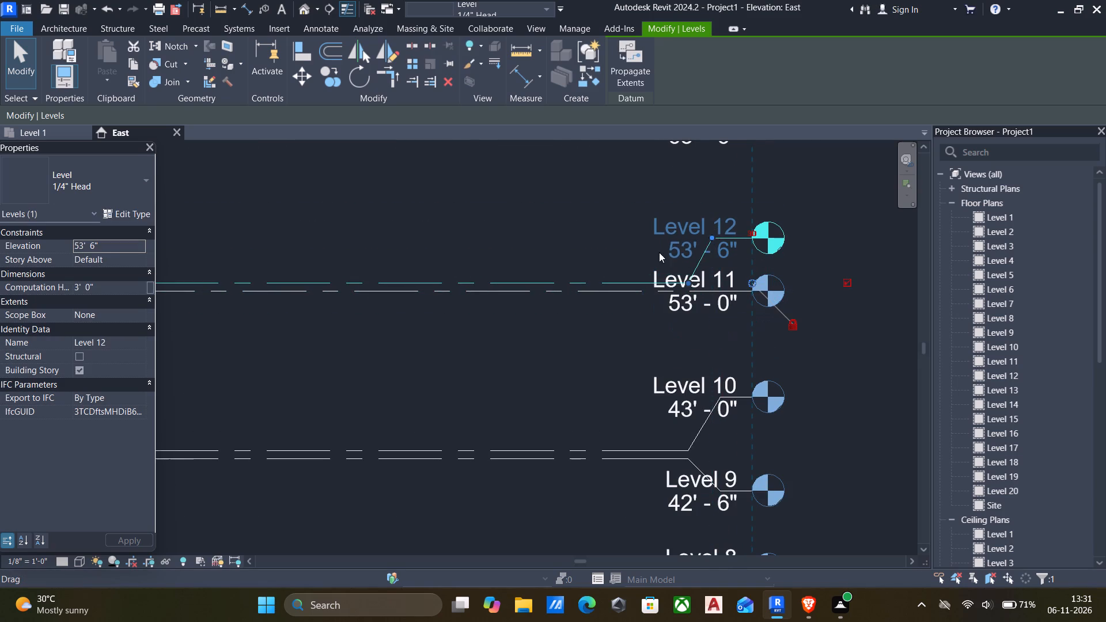
Add an elbow to the Level 11 head so it drops below its line.
click(542, 291)
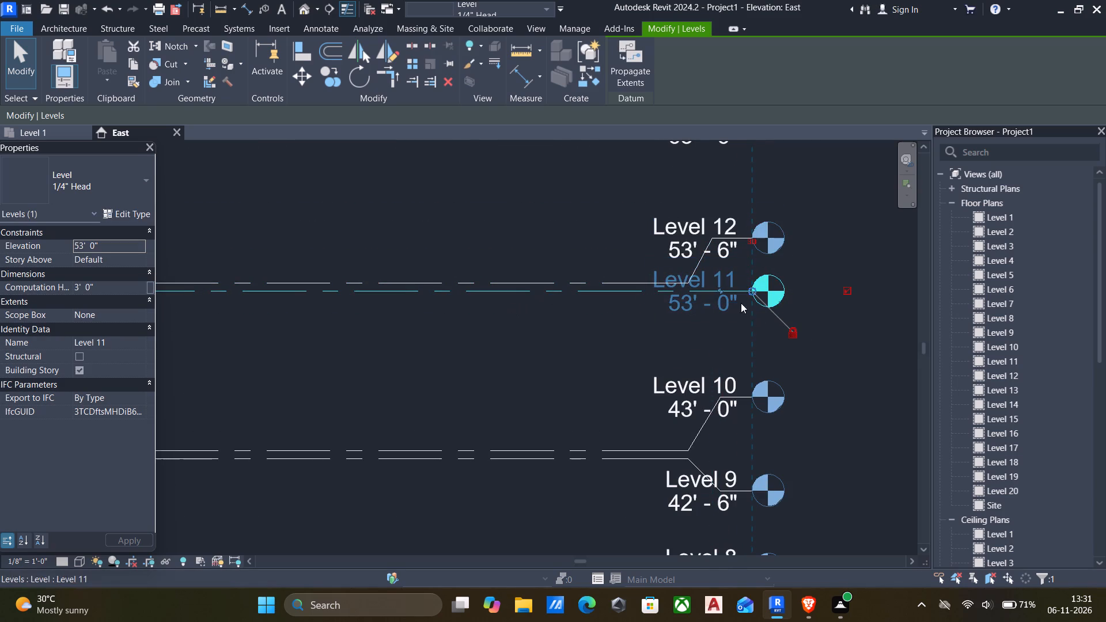
click(719, 291)
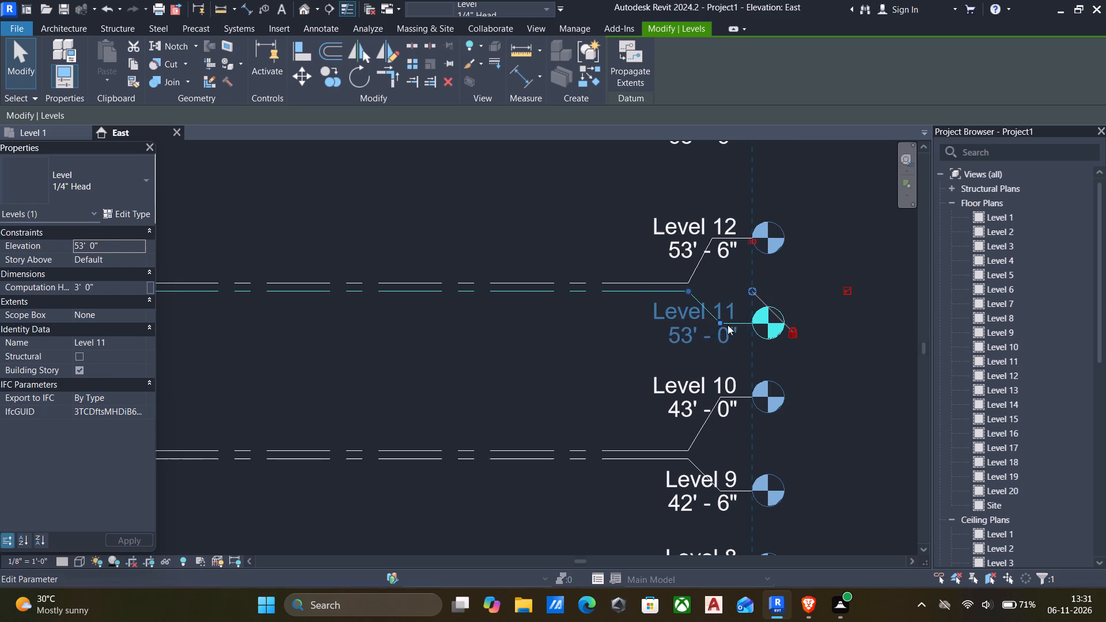
click(540, 341)
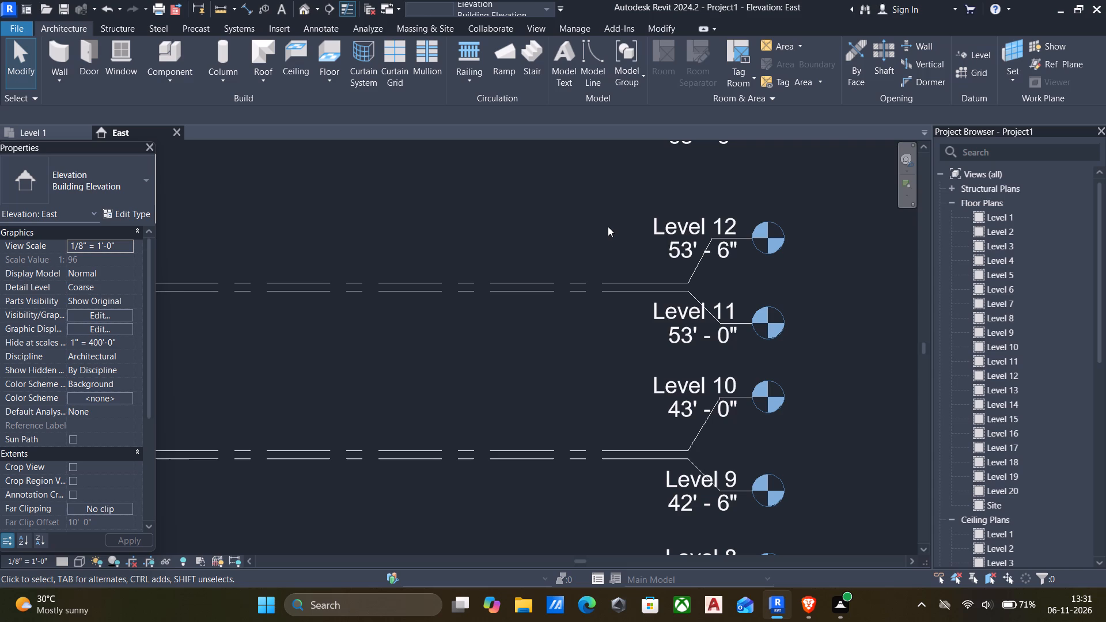
Add elbows to the Level 14 and Level 13 heads, raising Level 14's head above its line and dropping Level 13's below.
scroll(608, 226, down, 4)
middle_drag(586, 266, 592, 310)
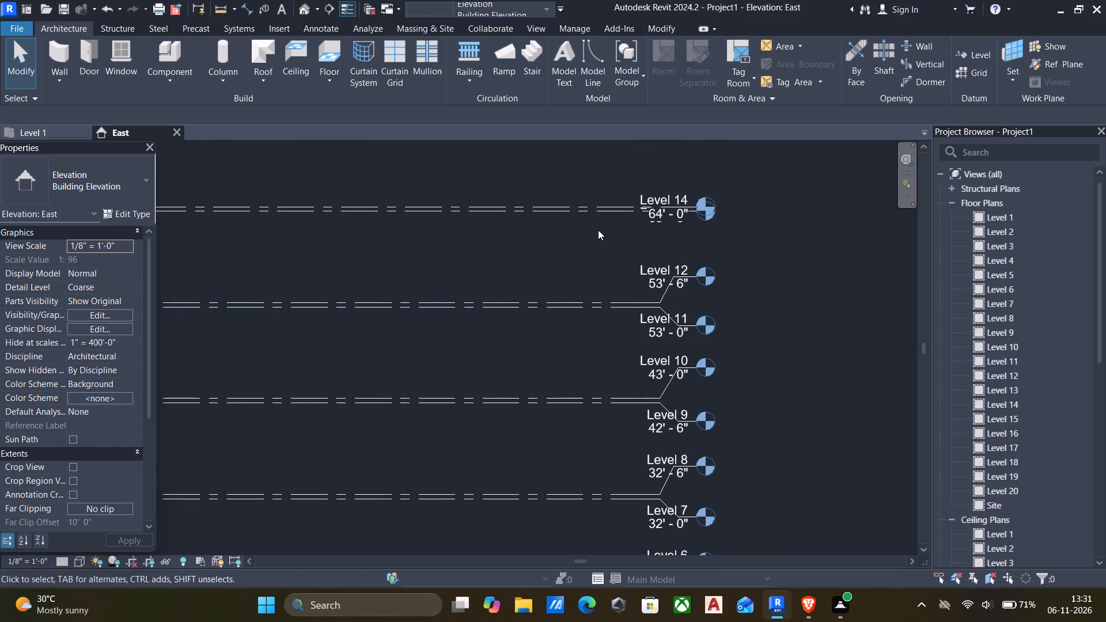
middle_drag(597, 198, 599, 279)
scroll(594, 286, up, 4)
click(611, 289)
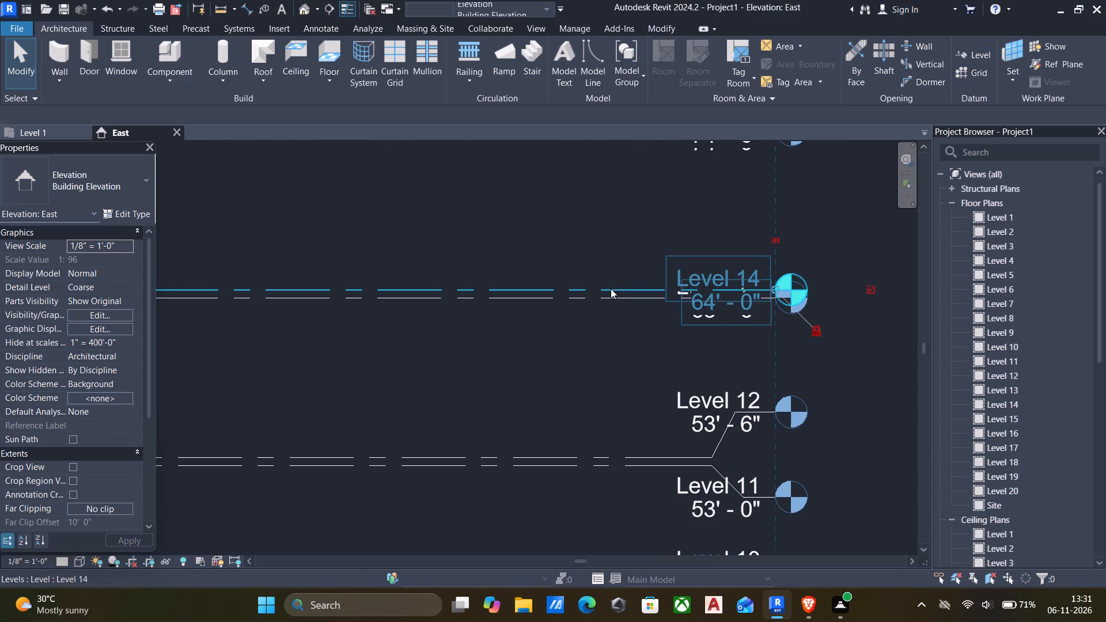
click(745, 290)
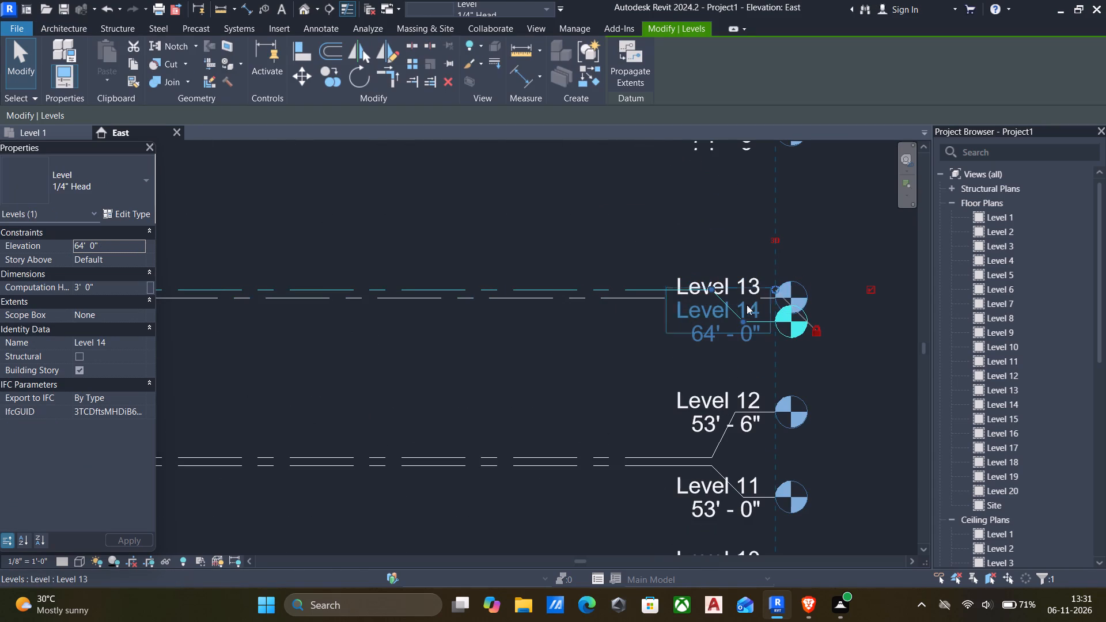
drag(743, 324, 738, 249)
click(615, 349)
click(626, 296)
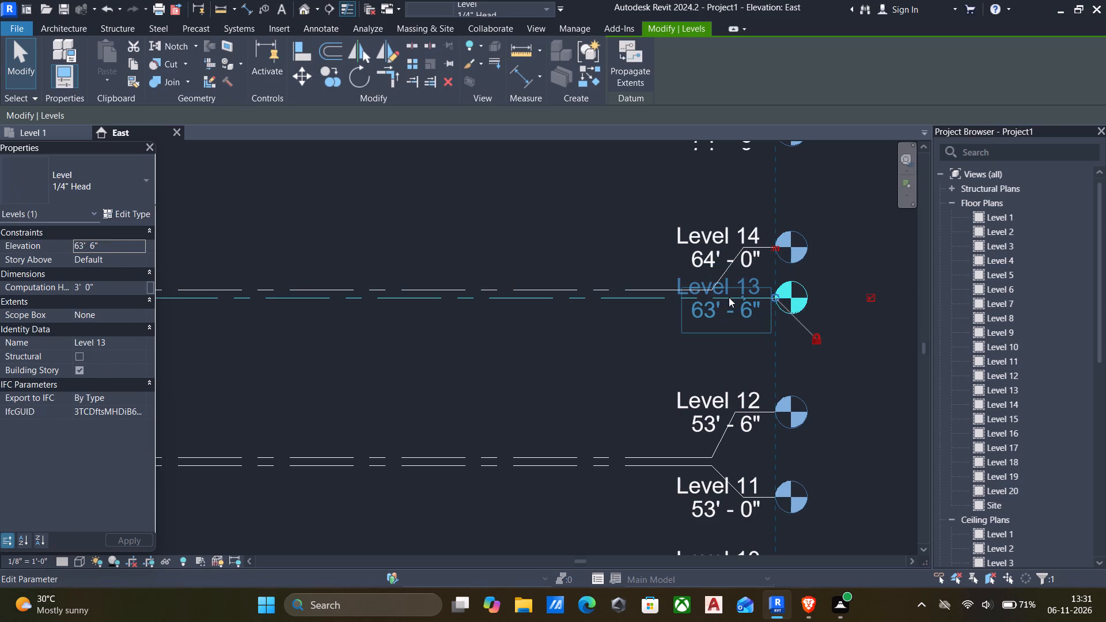
click(741, 297)
click(573, 365)
Add elbows to the Level 16 and Level 15 heads, raising Level 16's head above its line and dropping Level 15's below.
scroll(613, 348, down, 2)
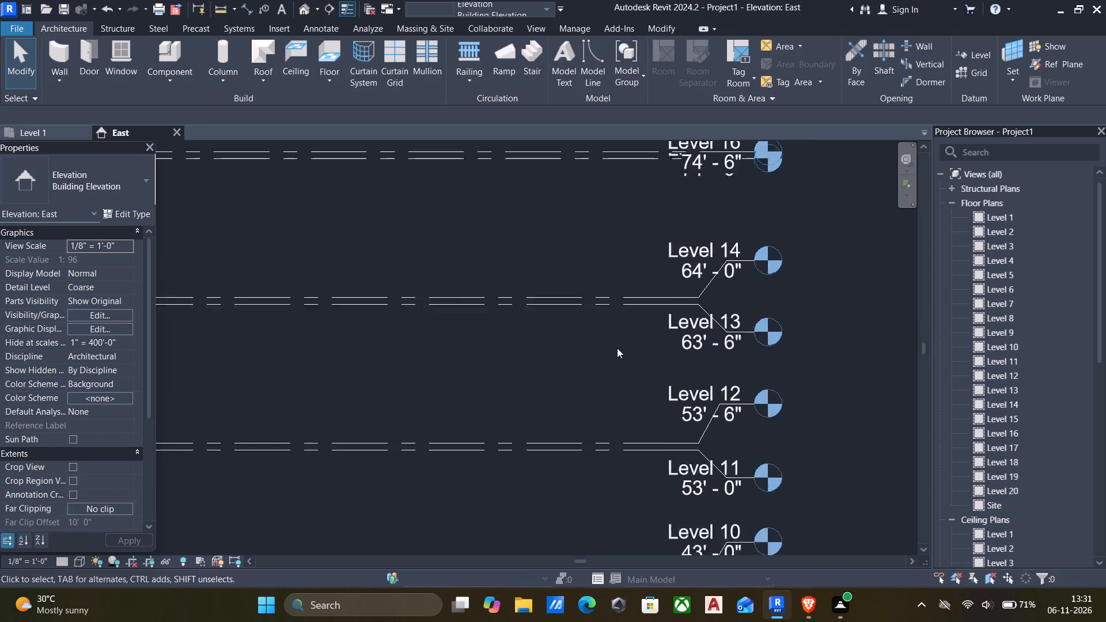
scroll(617, 348, down, 3)
middle_drag(607, 300, 707, 350)
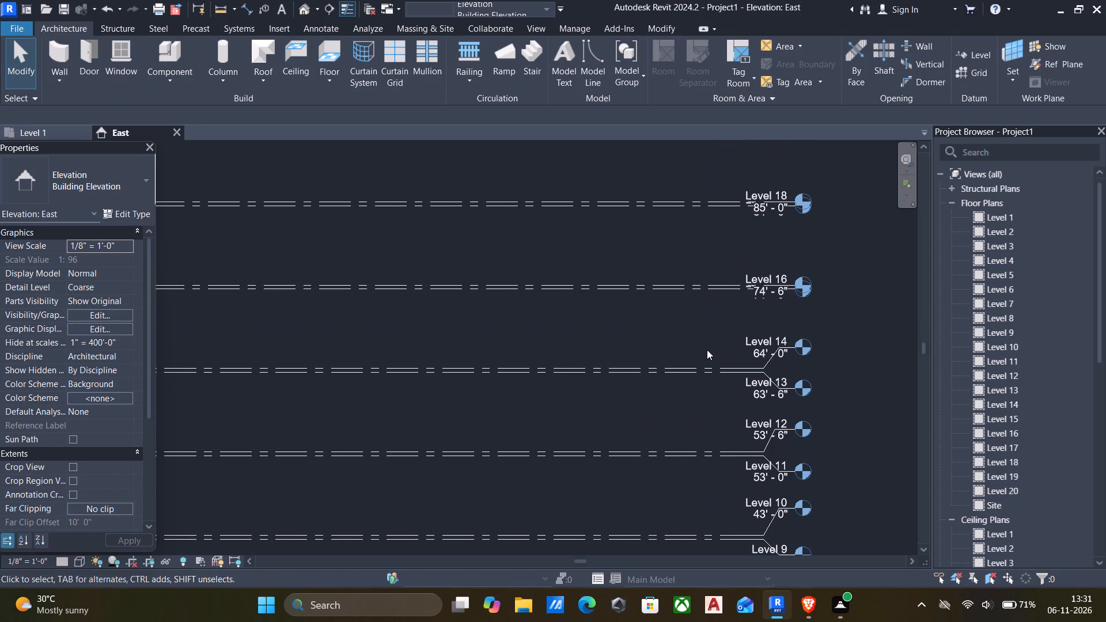
scroll(714, 286, up, 4)
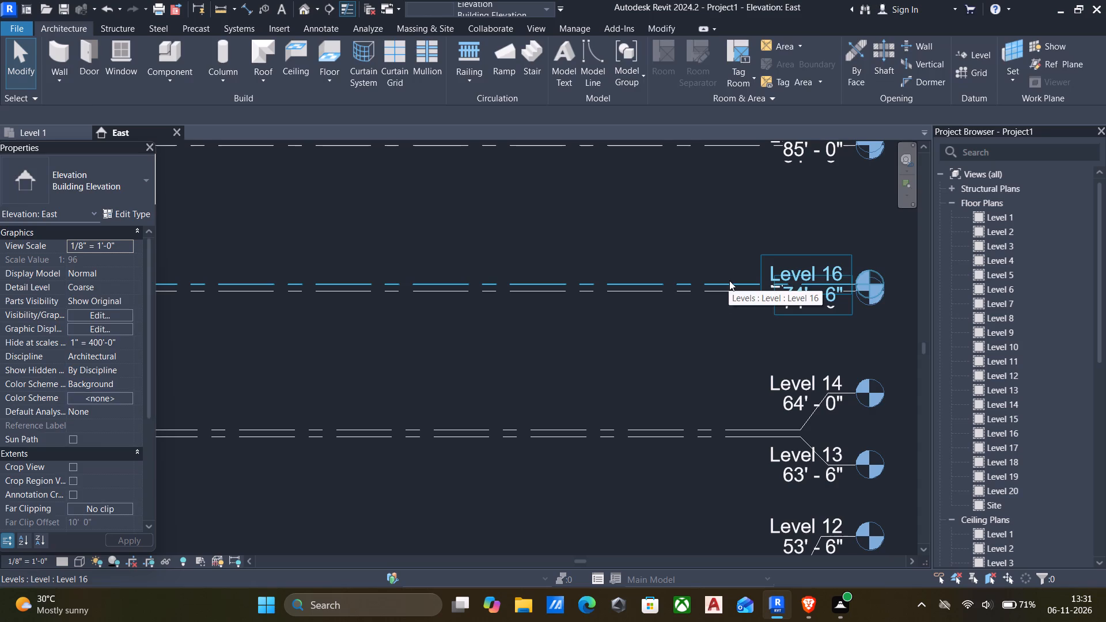
click(729, 280)
click(826, 283)
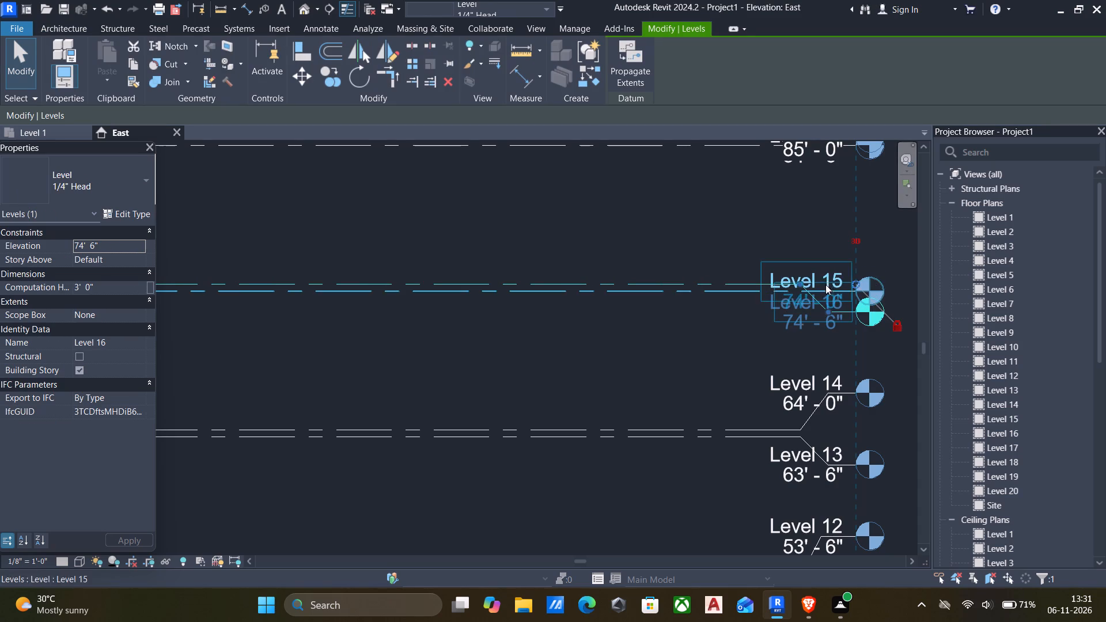
drag(827, 313, 831, 248)
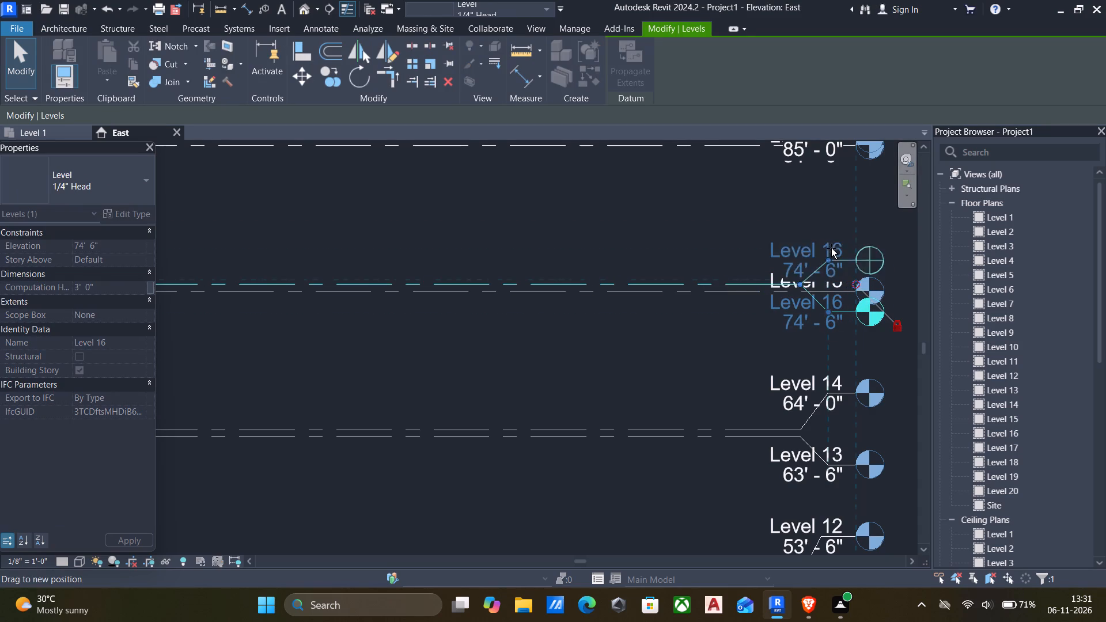
drag(831, 248, 831, 248)
click(728, 343)
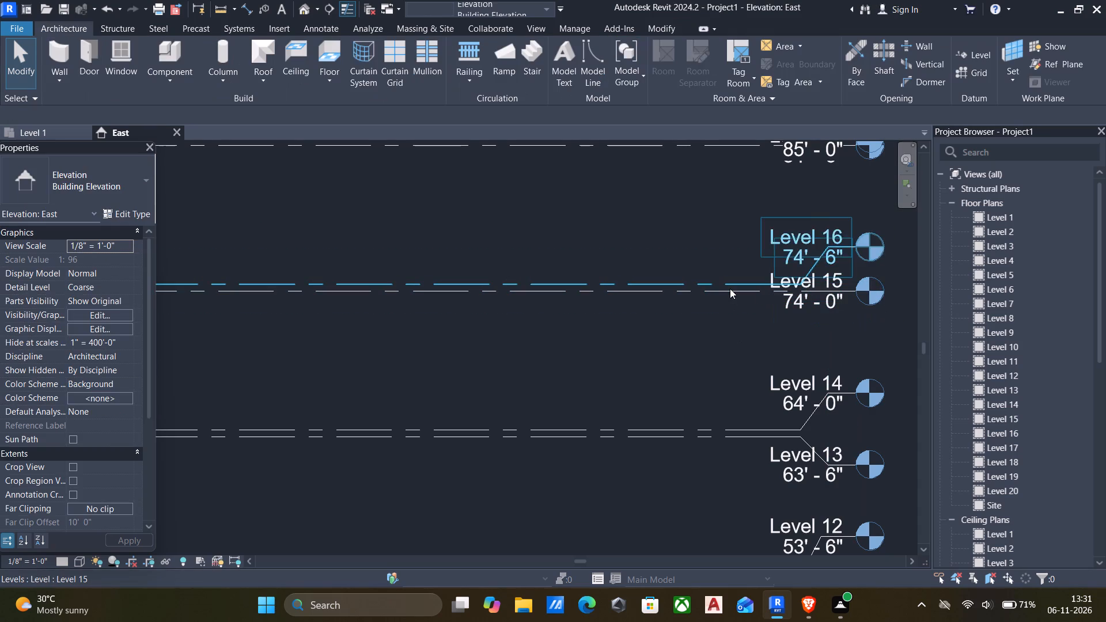
click(730, 289)
click(730, 309)
click(731, 294)
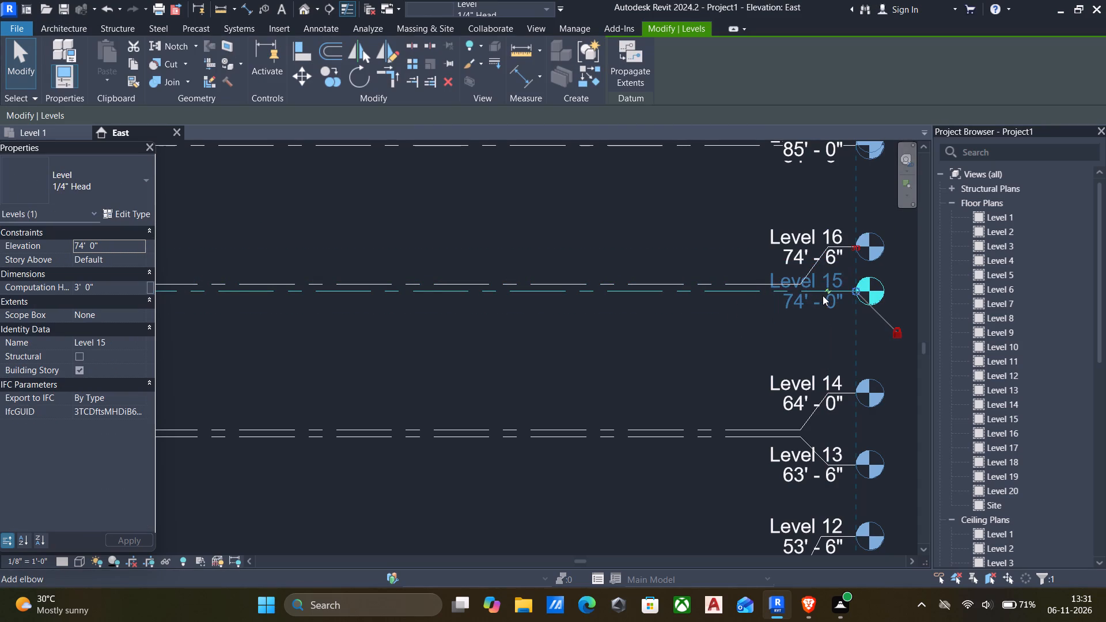
click(827, 290)
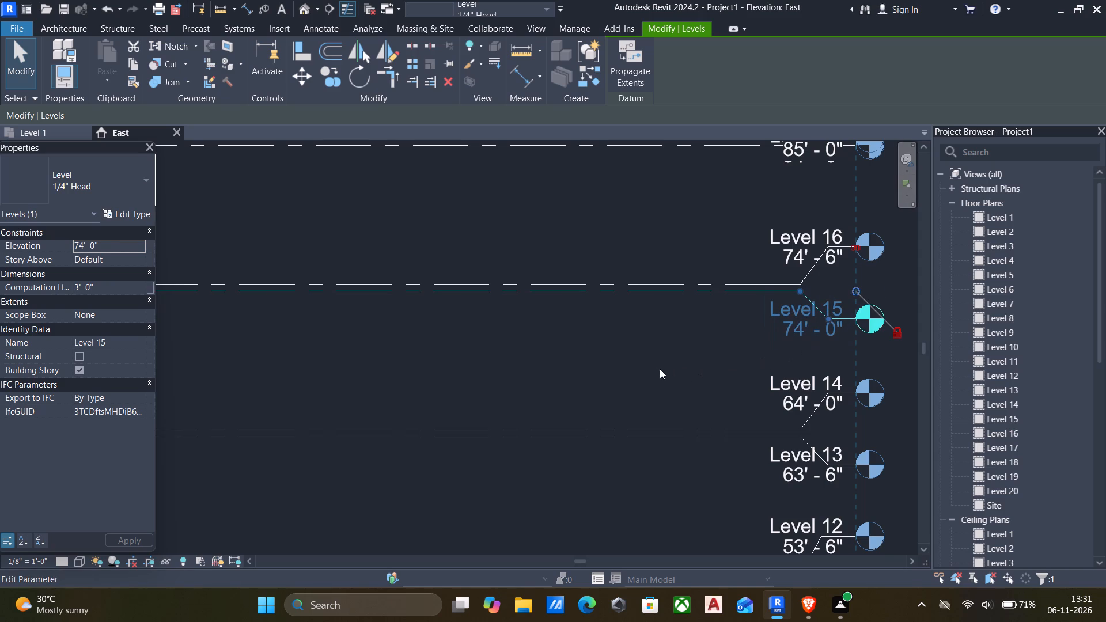
click(645, 370)
Add elbows to the Level 18 and Level 17 heads, raising Level 18's head above its line and dropping Level 17's below.
scroll(650, 347, down, 7)
scroll(686, 267, up, 10)
click(684, 274)
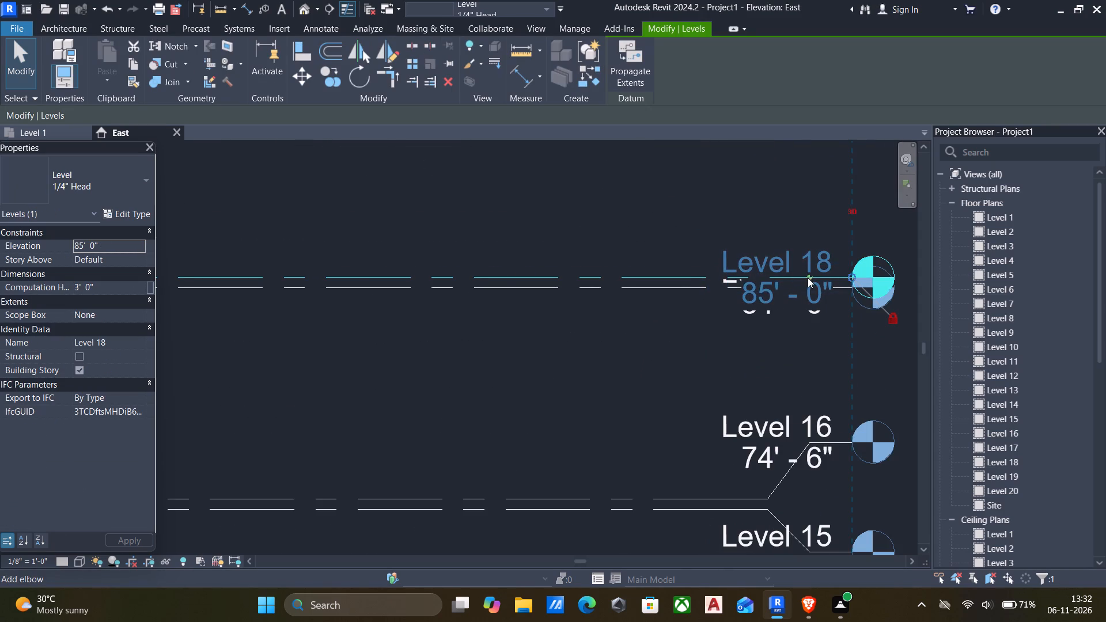
click(808, 278)
drag(809, 318, 802, 239)
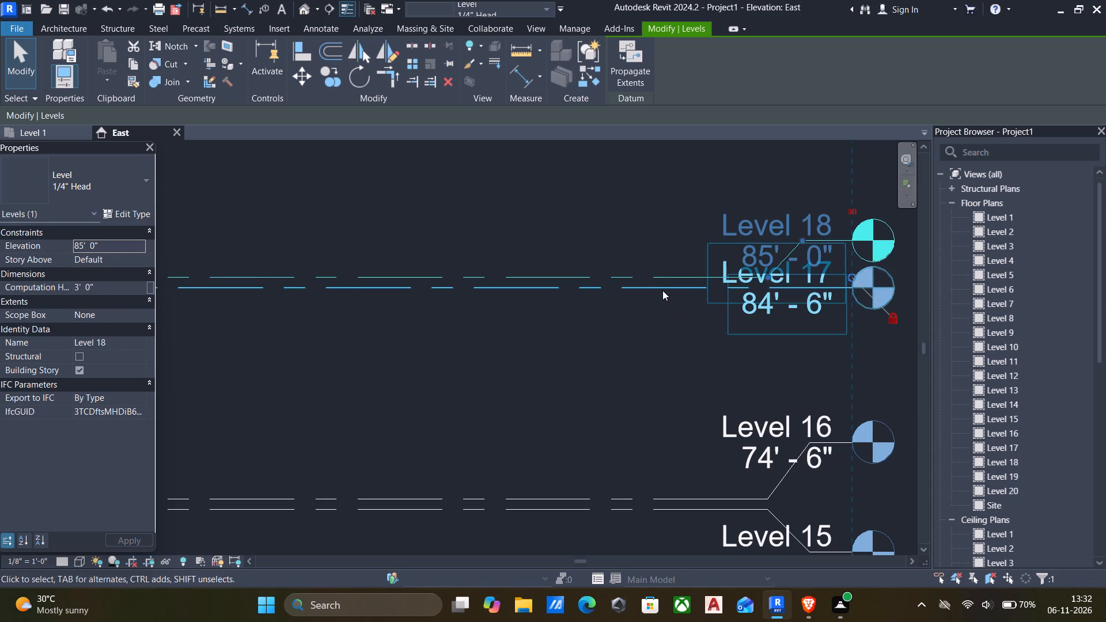
click(662, 290)
click(809, 288)
click(620, 373)
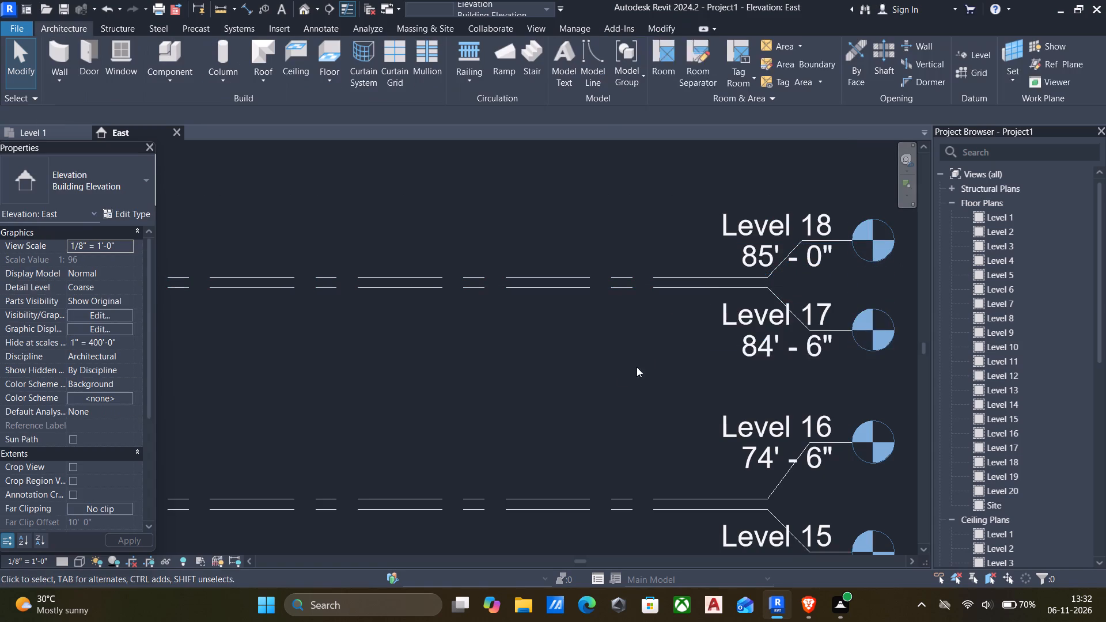
Add elbows to the Level 20 and Level 19 heads, raising Level 20's head above its line and dropping Level 19's below.
scroll(648, 358, down, 7)
scroll(666, 242, up, 4)
click(660, 245)
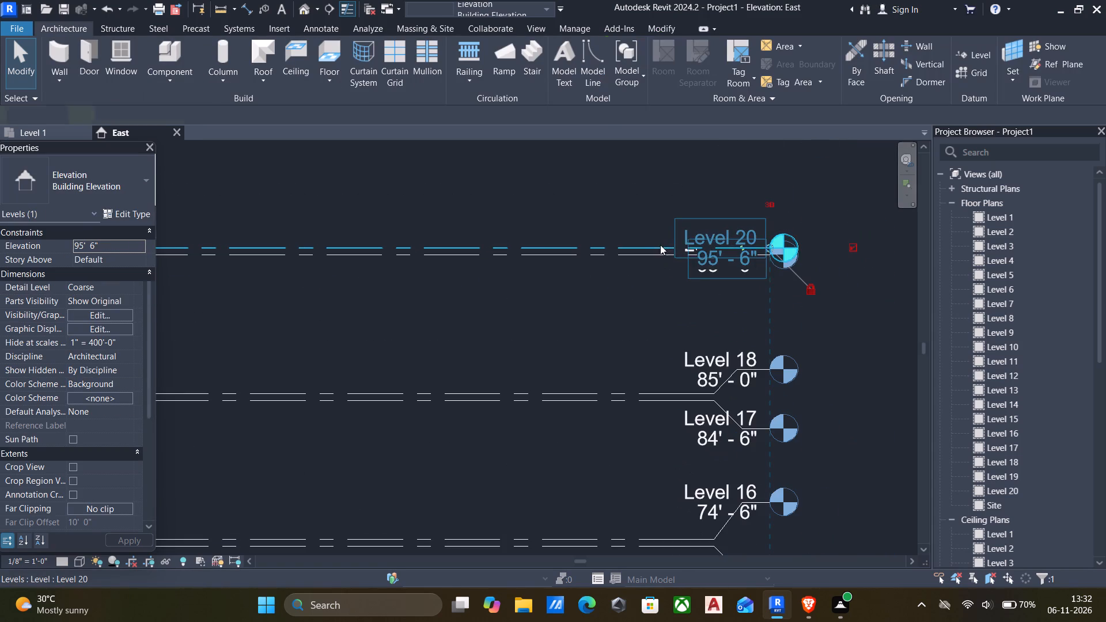
click(738, 249)
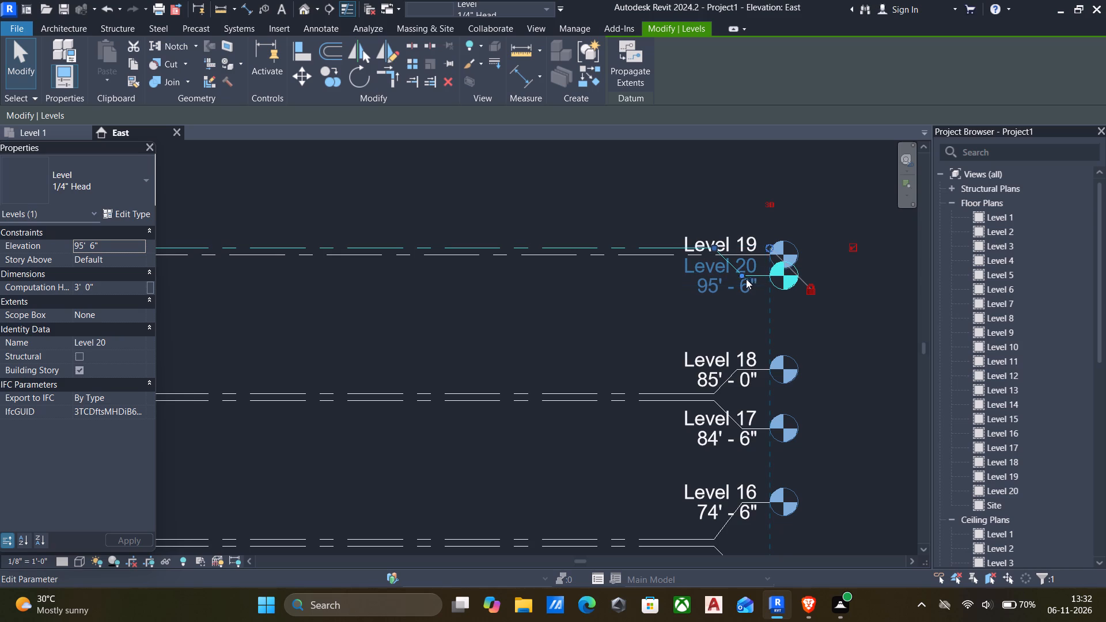
drag(740, 274, 754, 203)
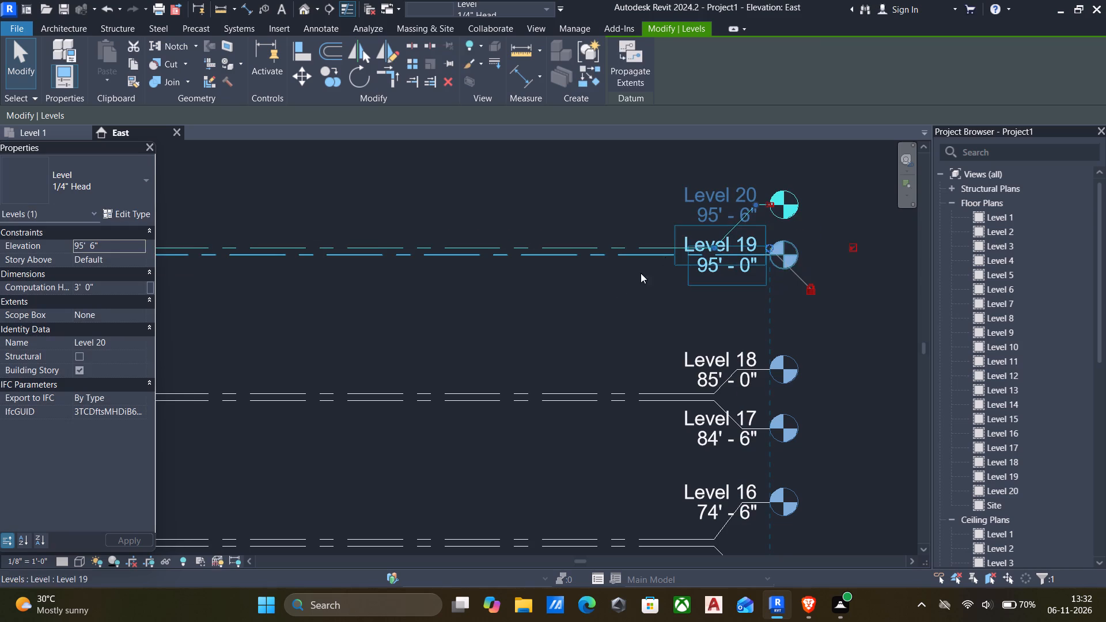
click(618, 298)
click(628, 252)
click(628, 277)
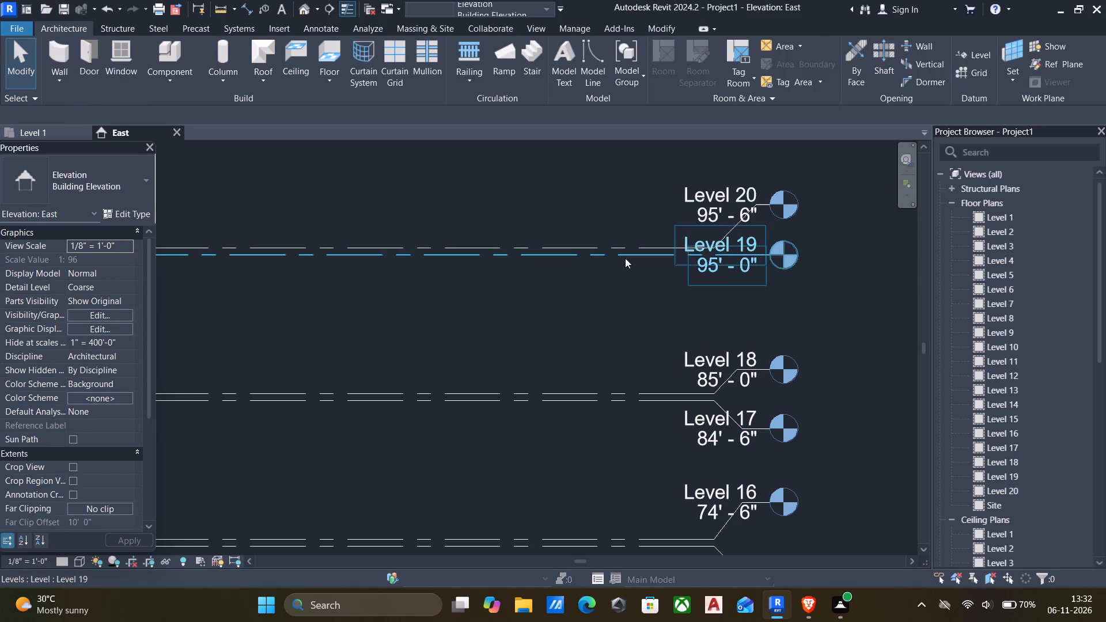
click(625, 258)
click(741, 255)
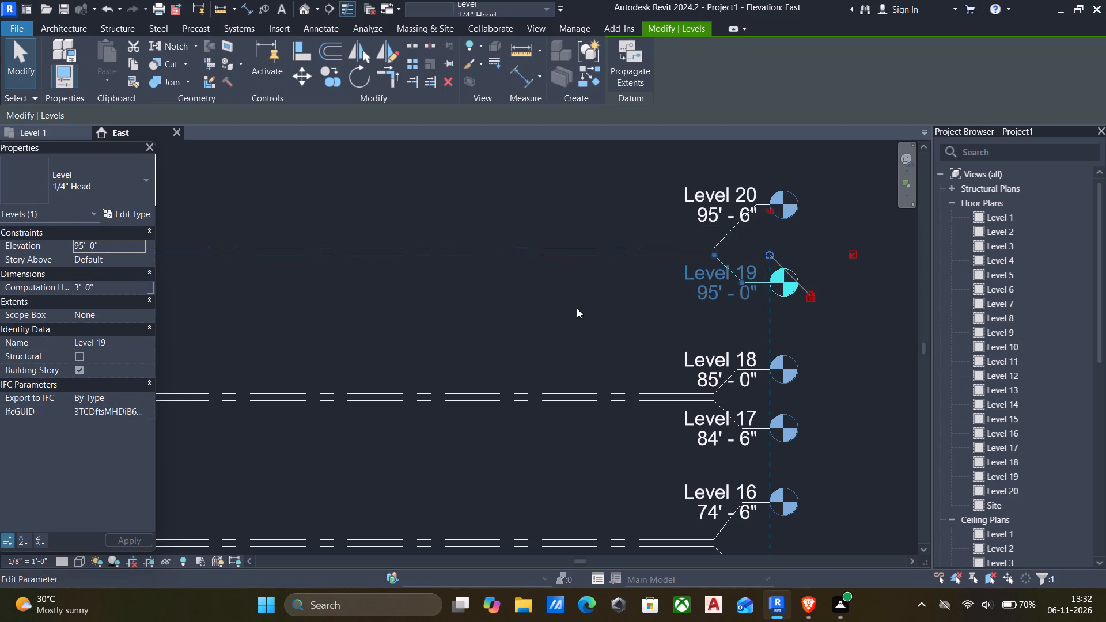
click(577, 308)
Review the full stack of level heads from Level 20 down to Level 1 and the project's list of plan views.
scroll(614, 309, down, 8)
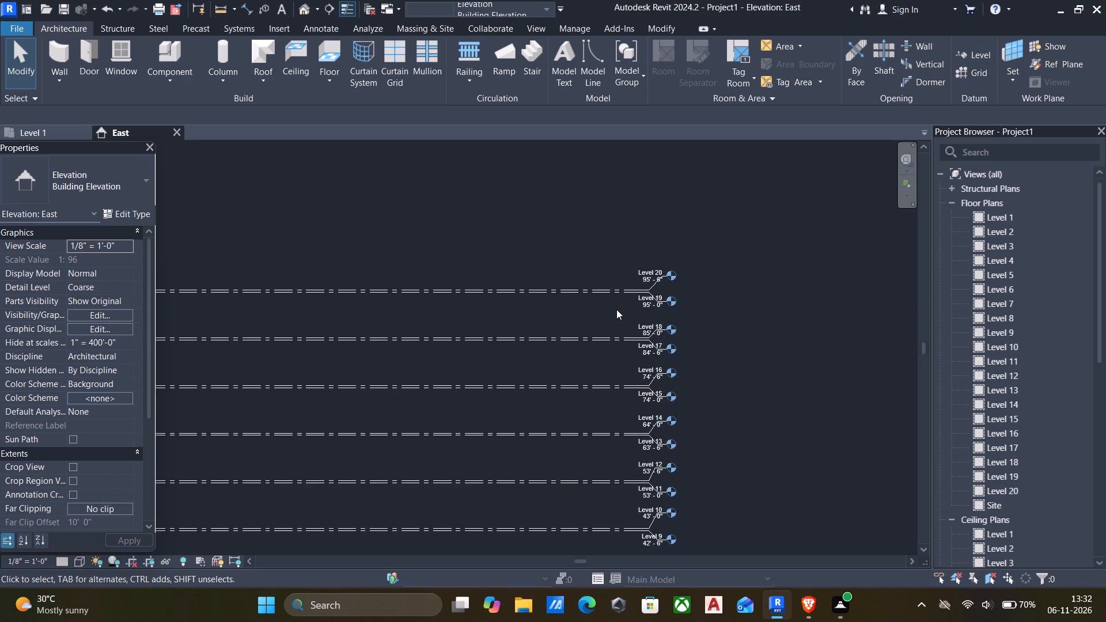
scroll(625, 309, down, 3)
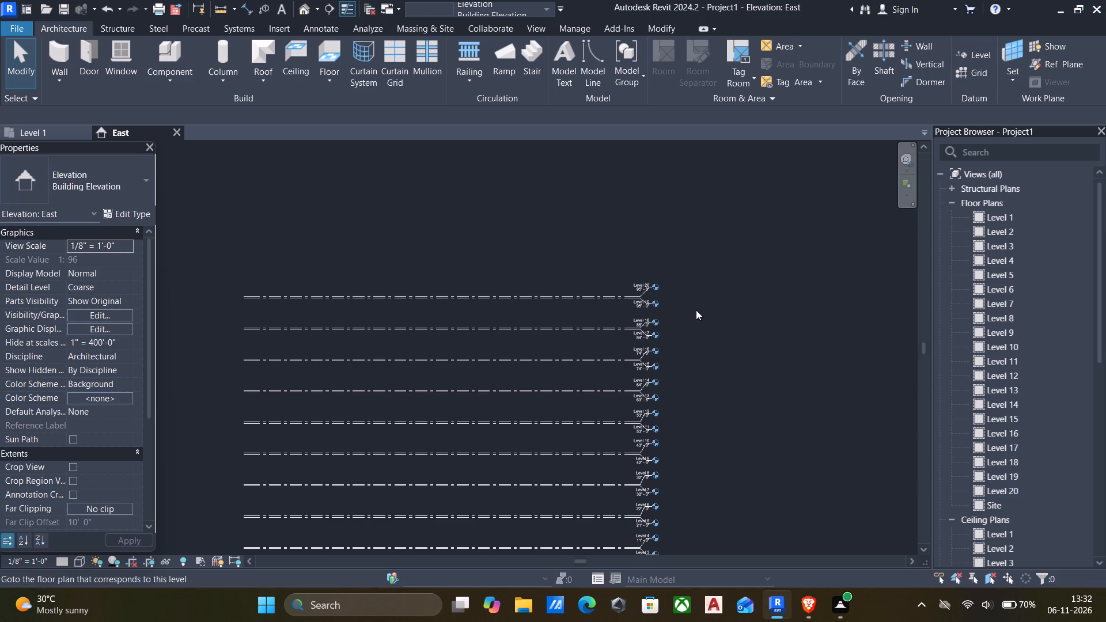
scroll(603, 317, down, 2)
middle_drag(630, 361, 679, 248)
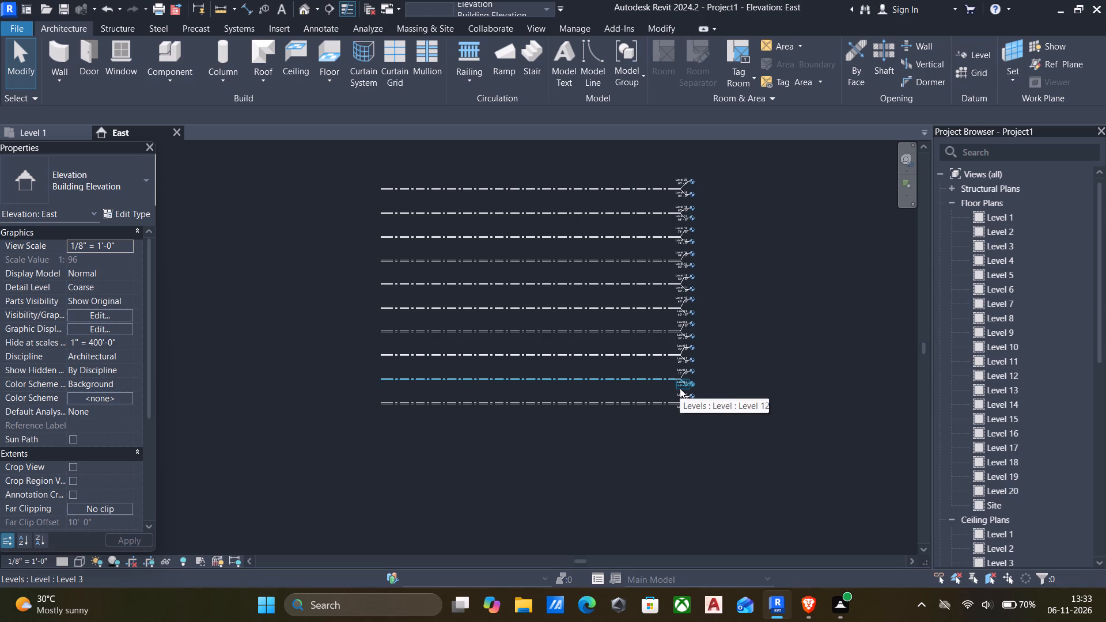
scroll(682, 416, up, 11)
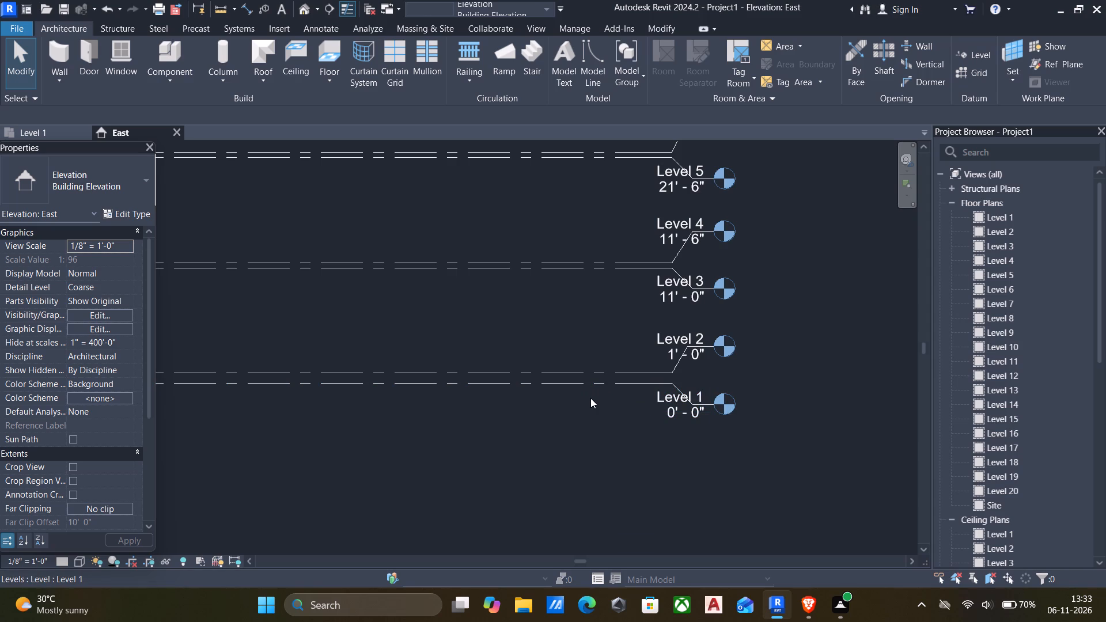
scroll(590, 405, down, 3)
scroll(987, 301, down, 6)
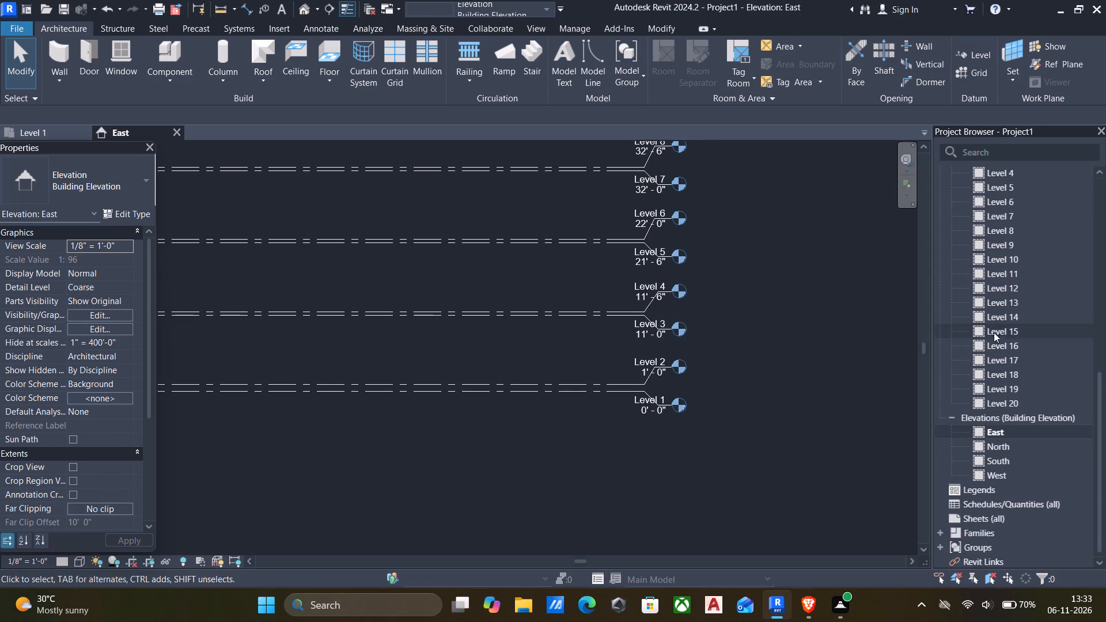
scroll(994, 341, up, 3)
scroll(990, 275, up, 3)
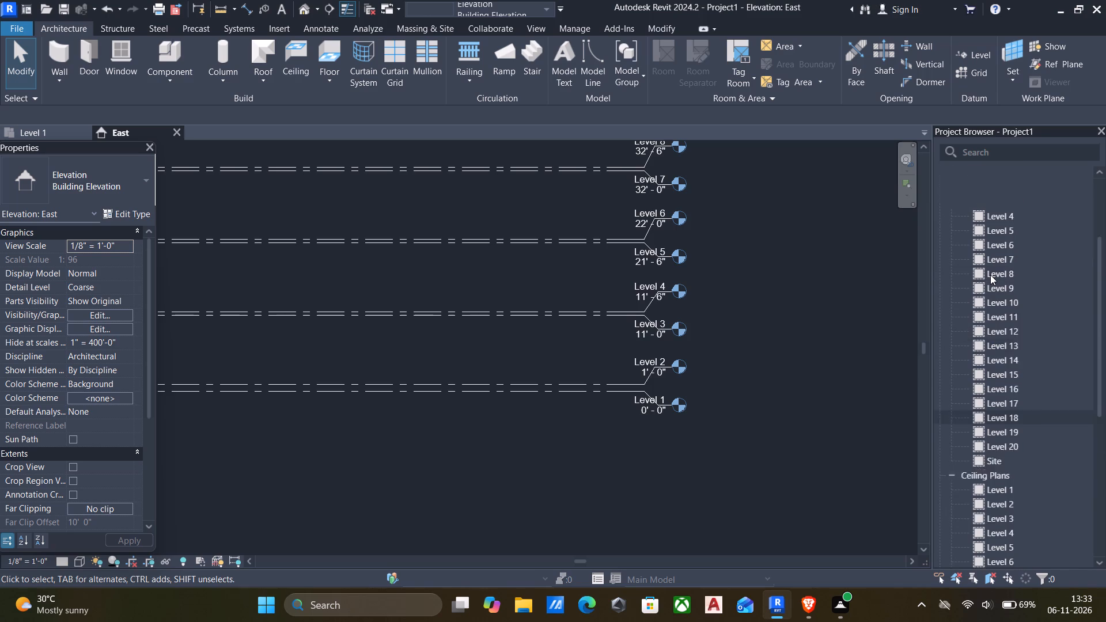
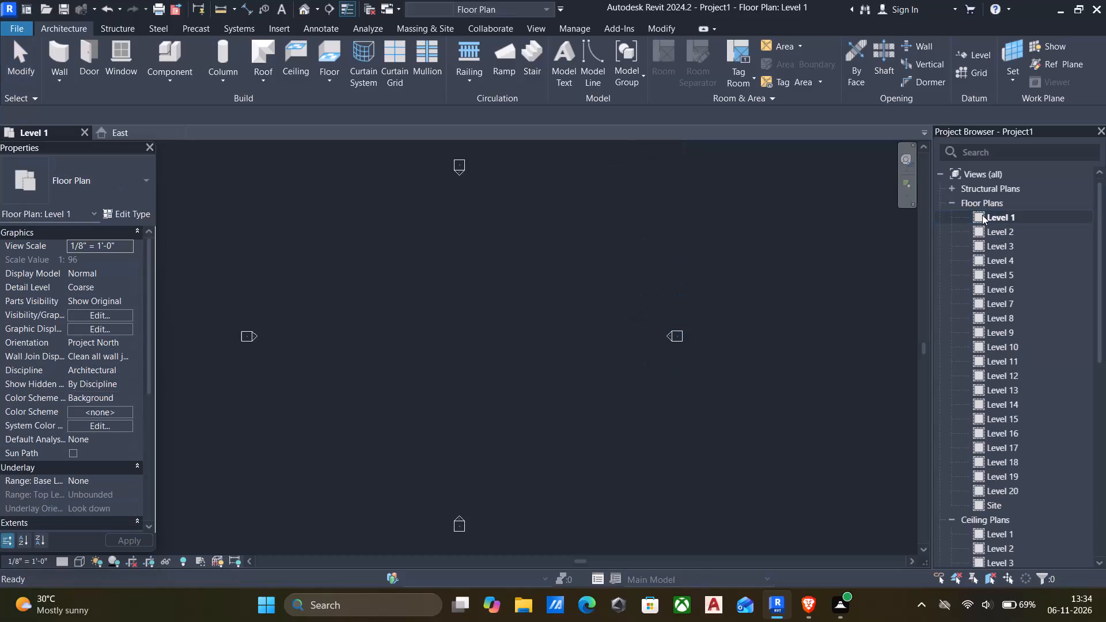
Link Project Appartment.dwg from the AUTOCAD PLANS FUJI downloads folder into Level 1, positioned Auto - Center to Center with inch units.
scroll(746, 210, down, 3)
middle_drag(634, 244, 647, 276)
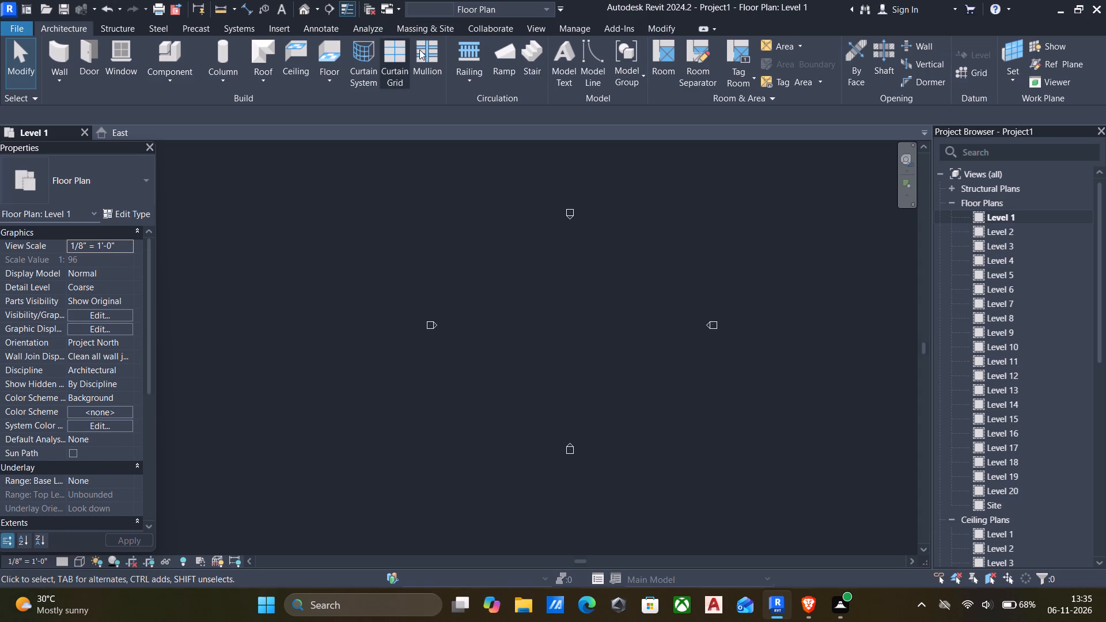
click(280, 26)
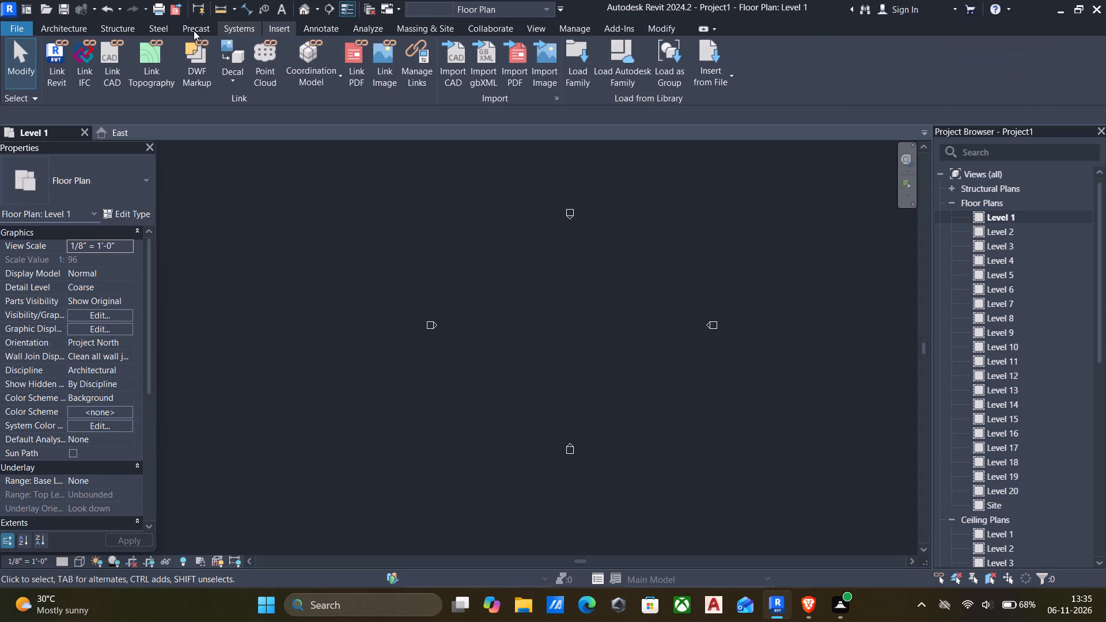
click(112, 56)
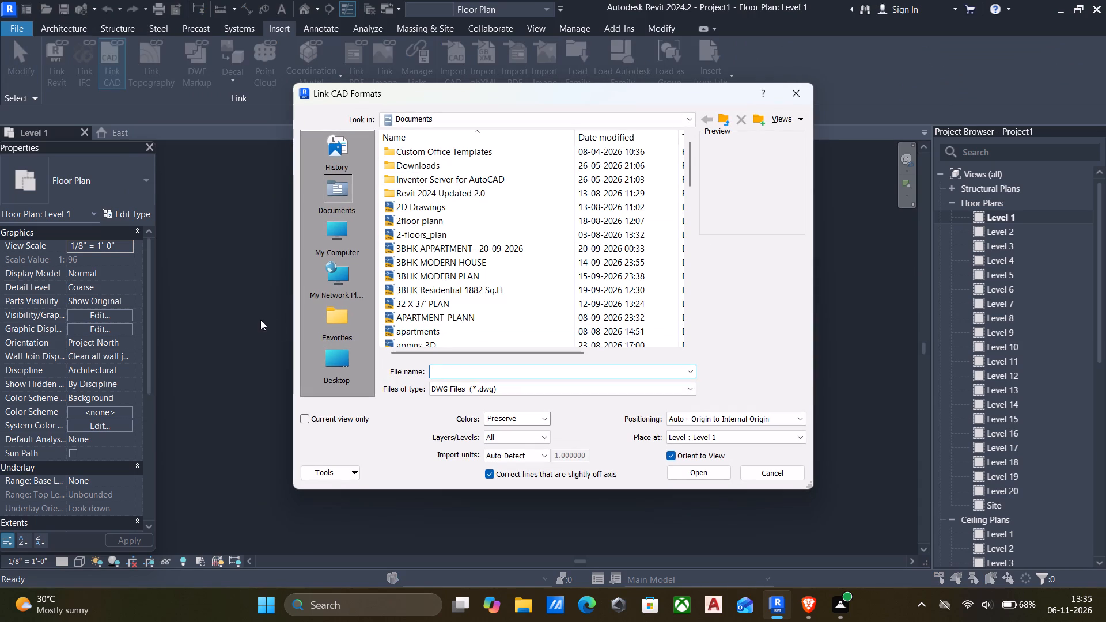
scroll(331, 355, down, 2)
double_click(331, 359)
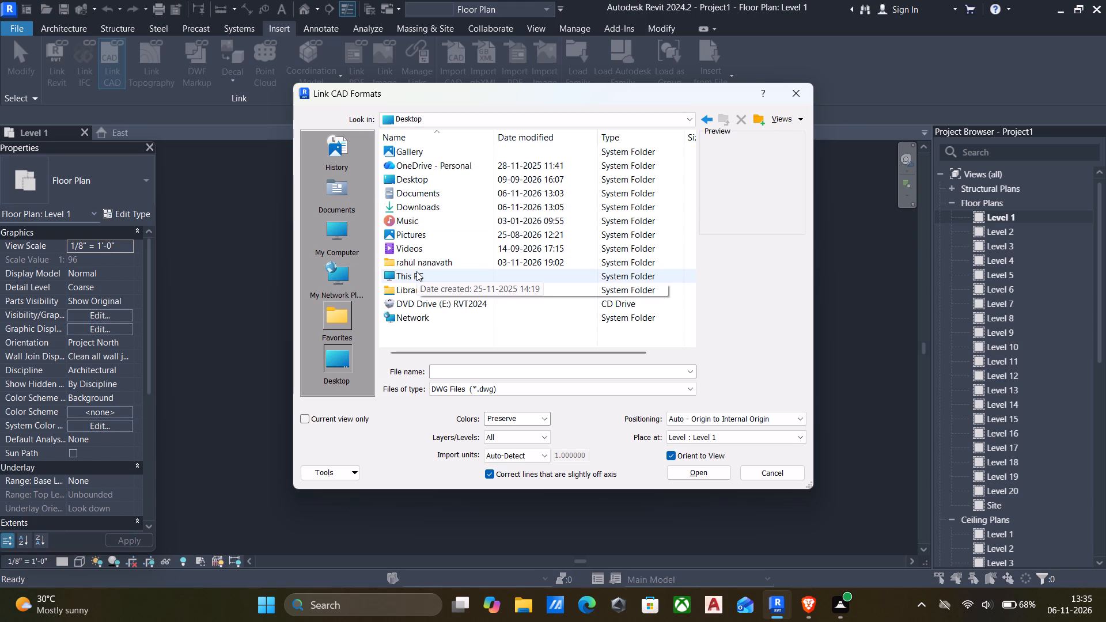
double_click(406, 205)
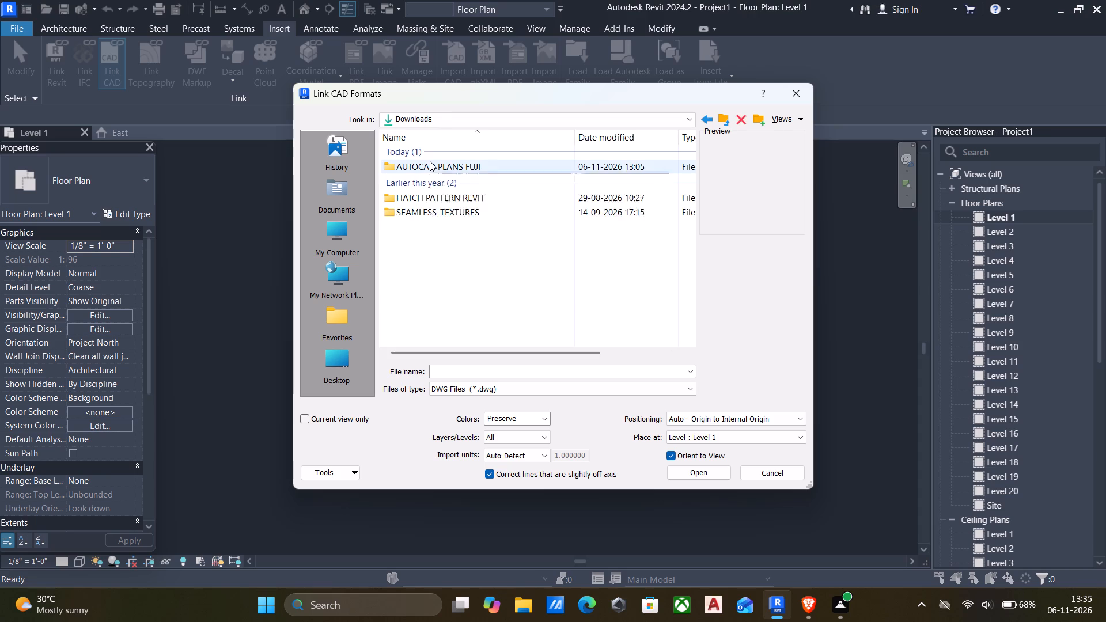
double_click(430, 161)
click(417, 172)
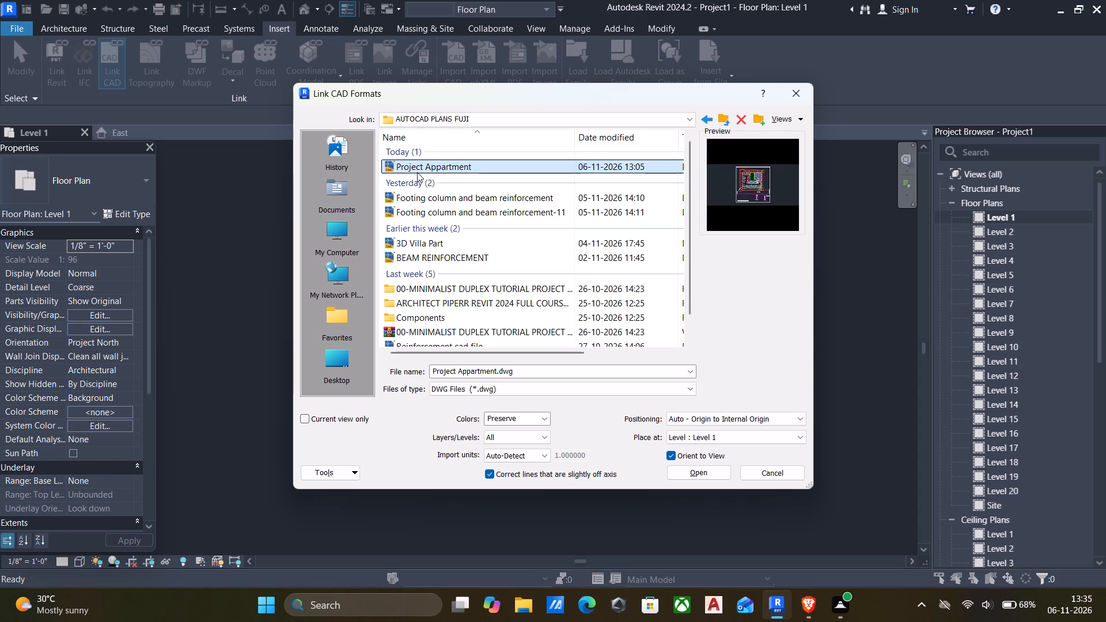
click(781, 418)
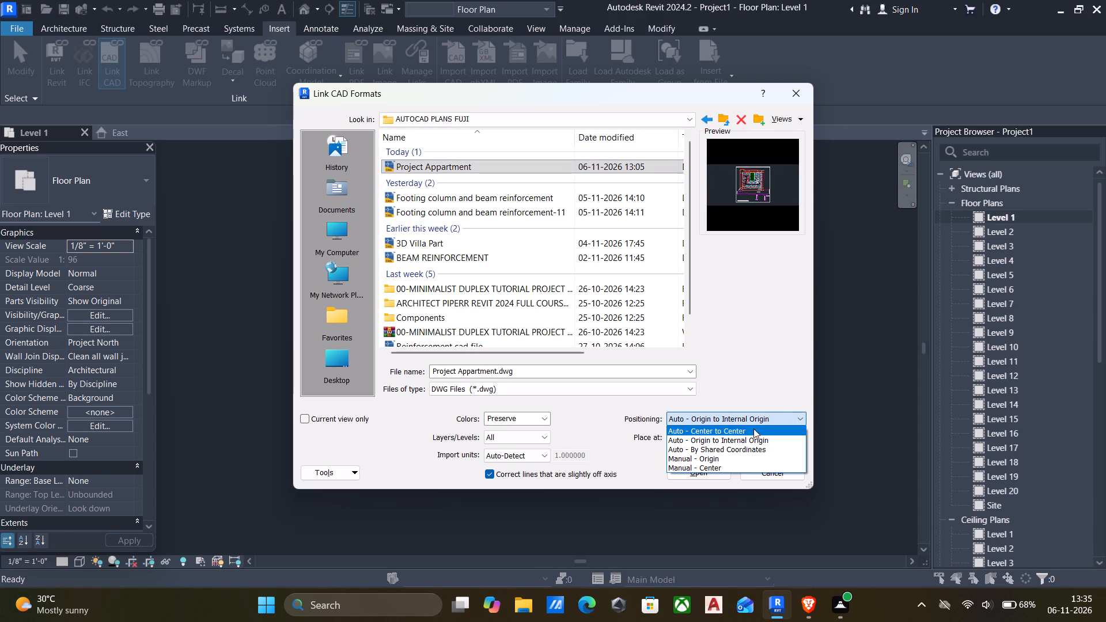
click(752, 430)
click(514, 453)
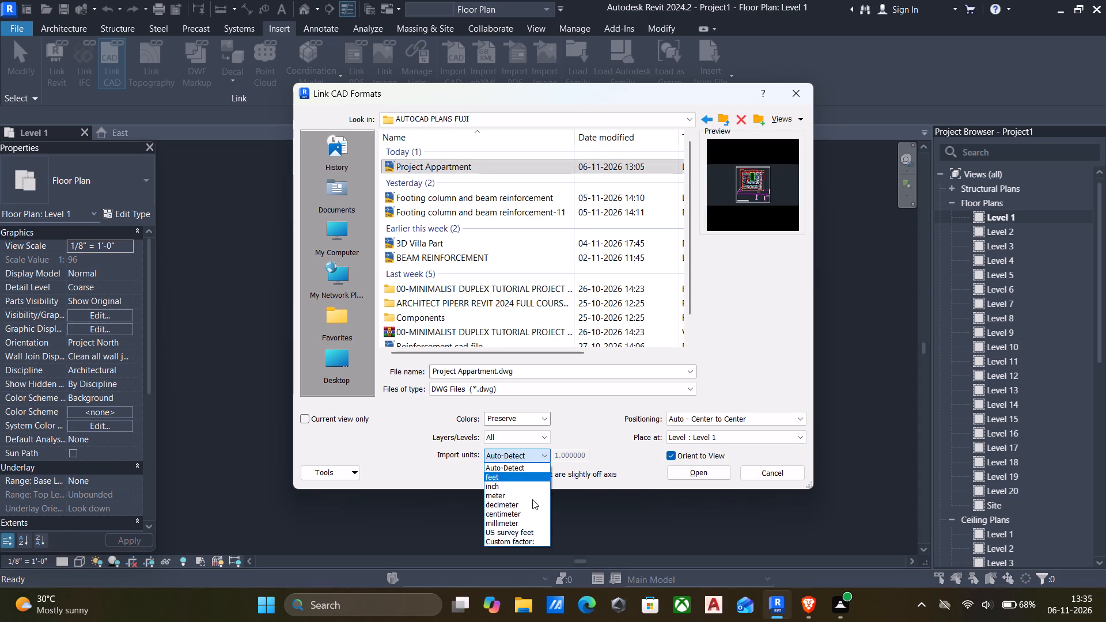
click(502, 488)
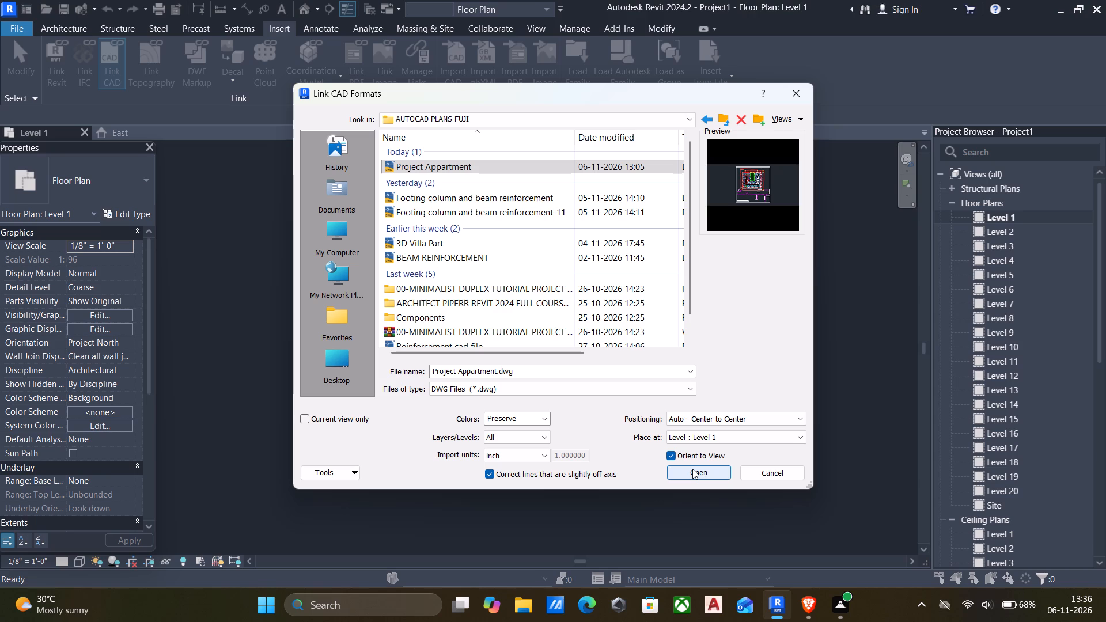
click(692, 469)
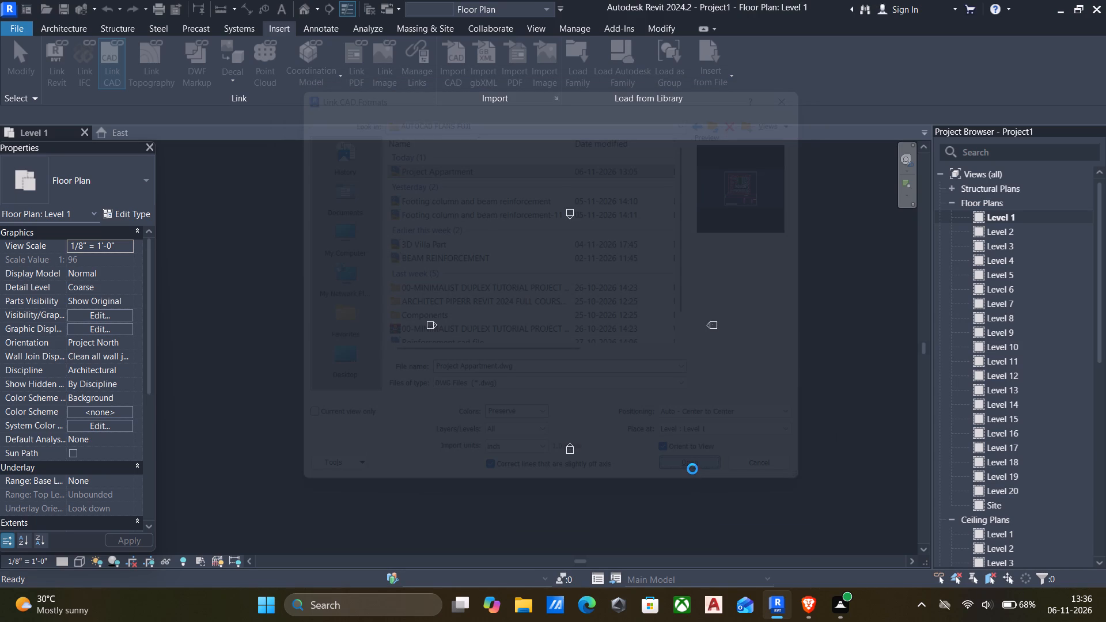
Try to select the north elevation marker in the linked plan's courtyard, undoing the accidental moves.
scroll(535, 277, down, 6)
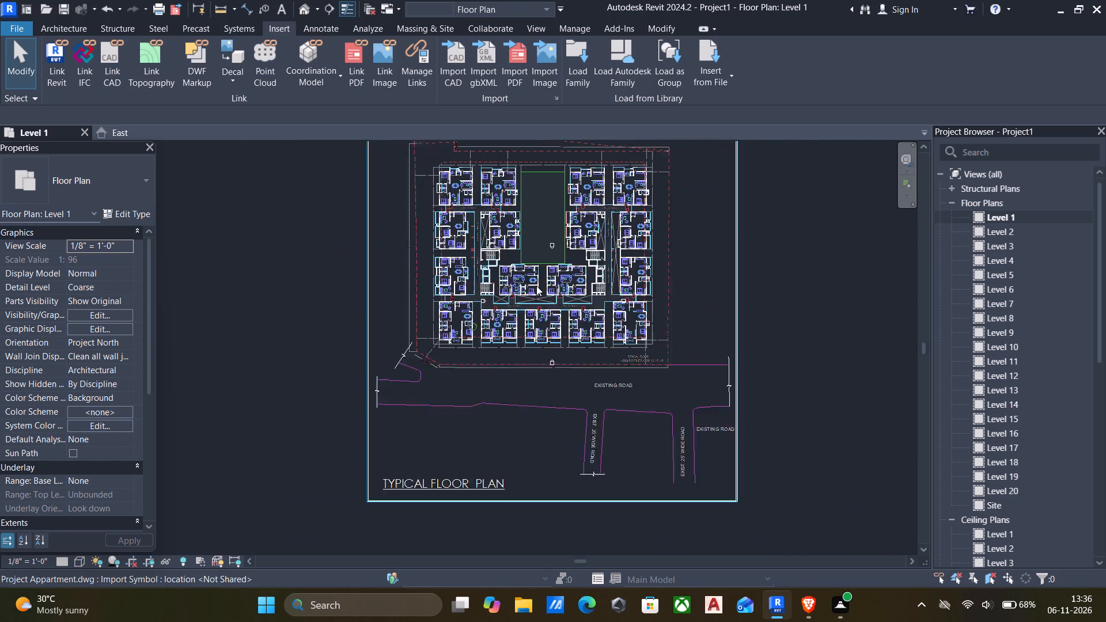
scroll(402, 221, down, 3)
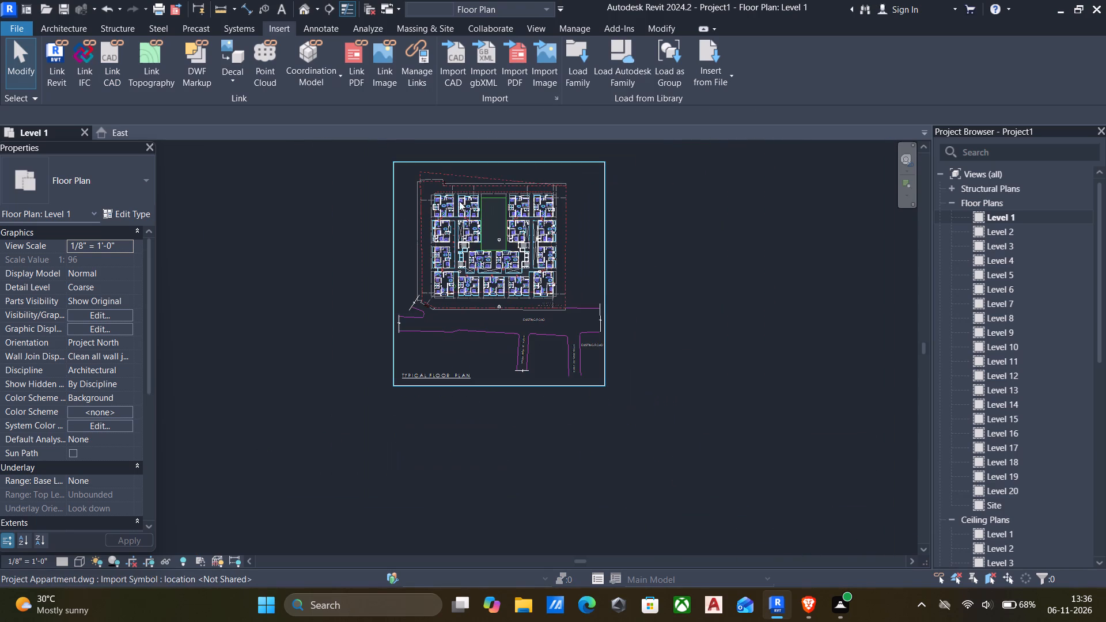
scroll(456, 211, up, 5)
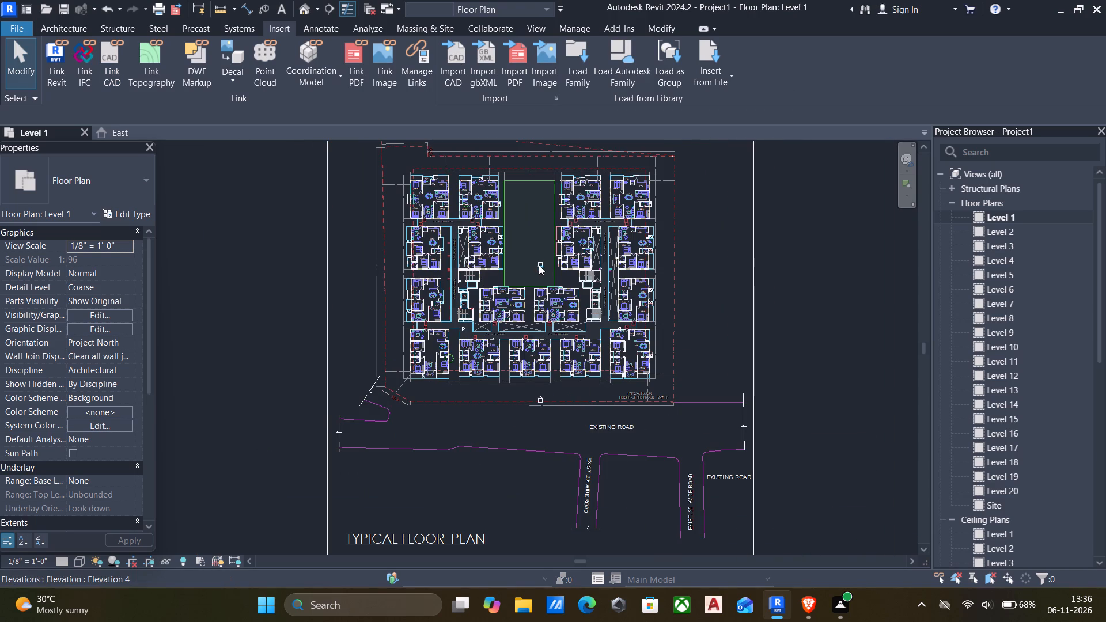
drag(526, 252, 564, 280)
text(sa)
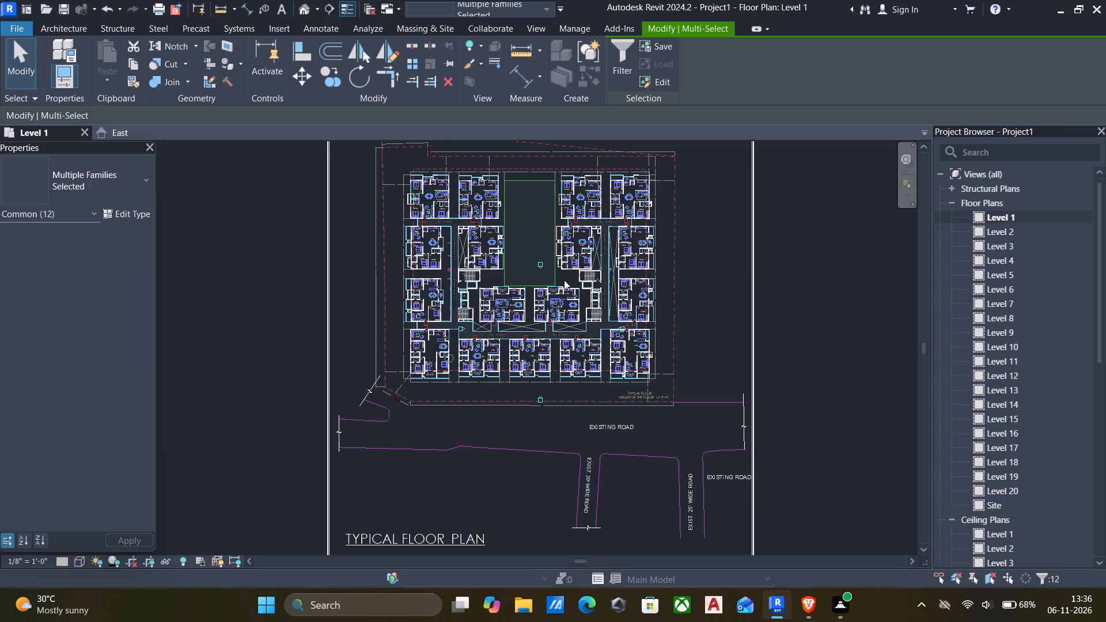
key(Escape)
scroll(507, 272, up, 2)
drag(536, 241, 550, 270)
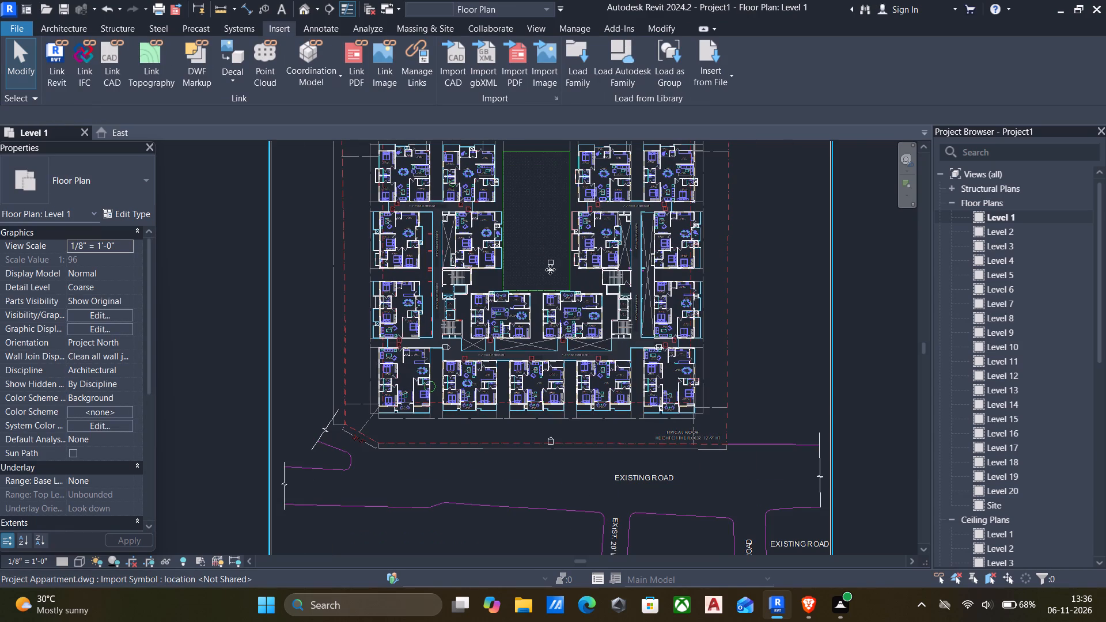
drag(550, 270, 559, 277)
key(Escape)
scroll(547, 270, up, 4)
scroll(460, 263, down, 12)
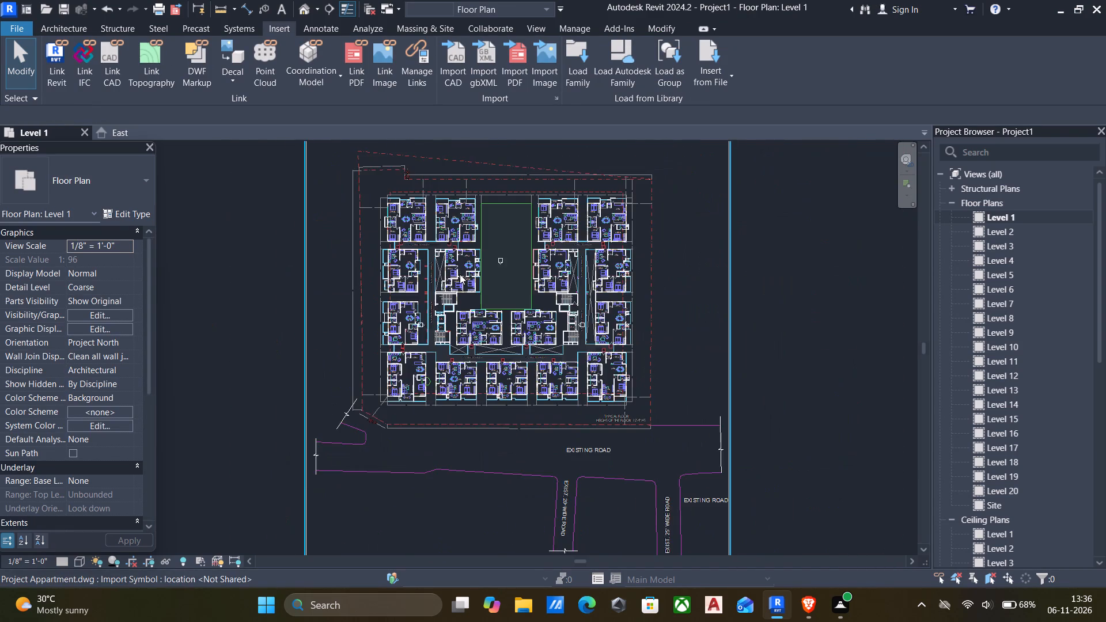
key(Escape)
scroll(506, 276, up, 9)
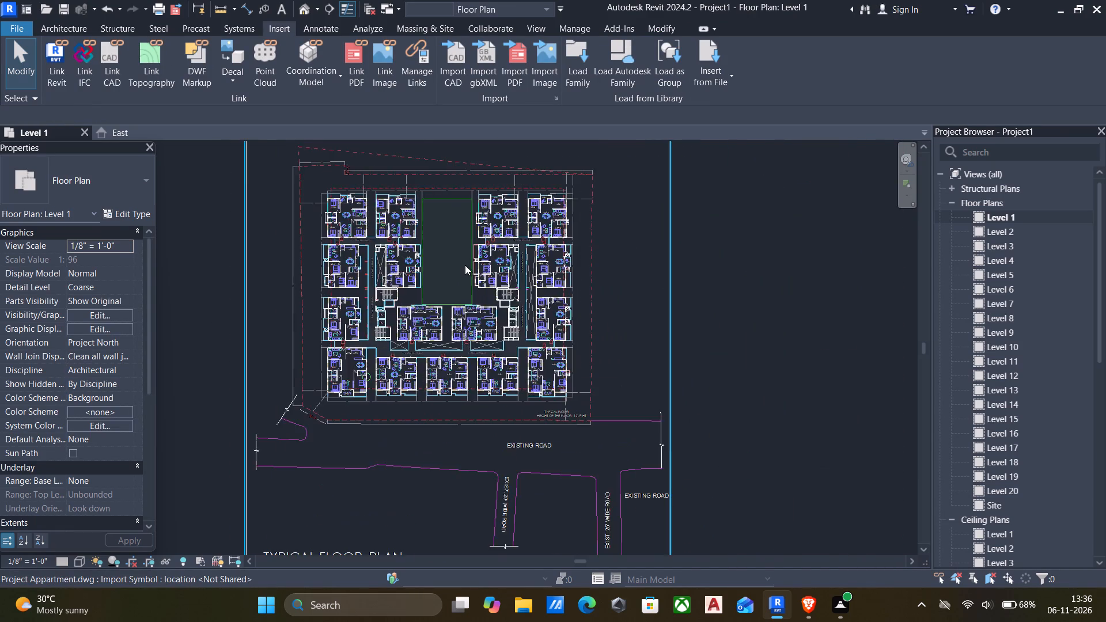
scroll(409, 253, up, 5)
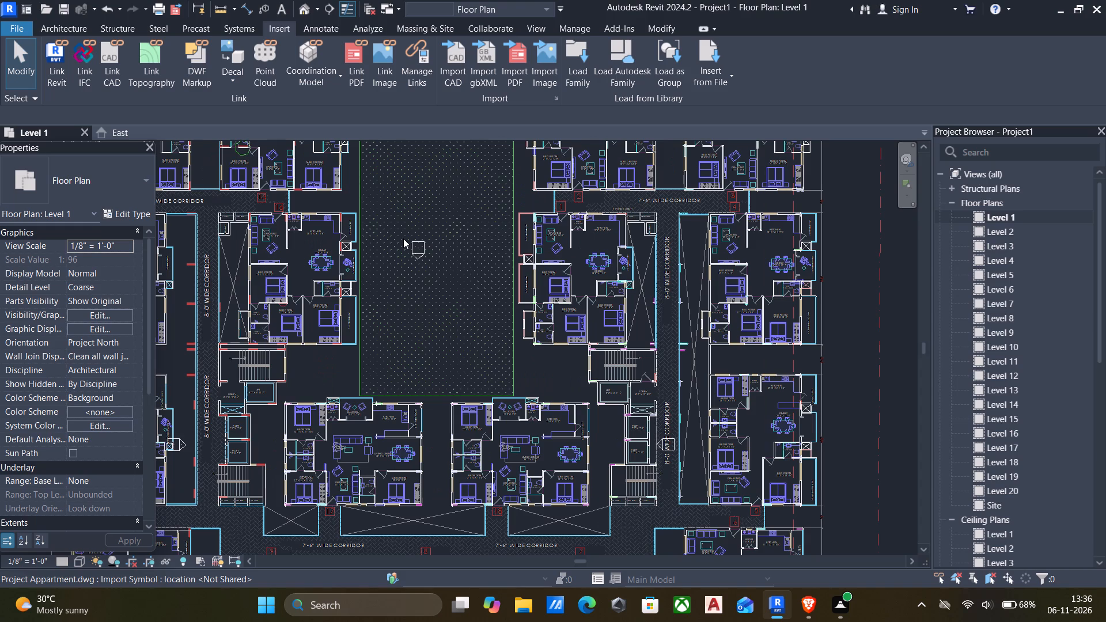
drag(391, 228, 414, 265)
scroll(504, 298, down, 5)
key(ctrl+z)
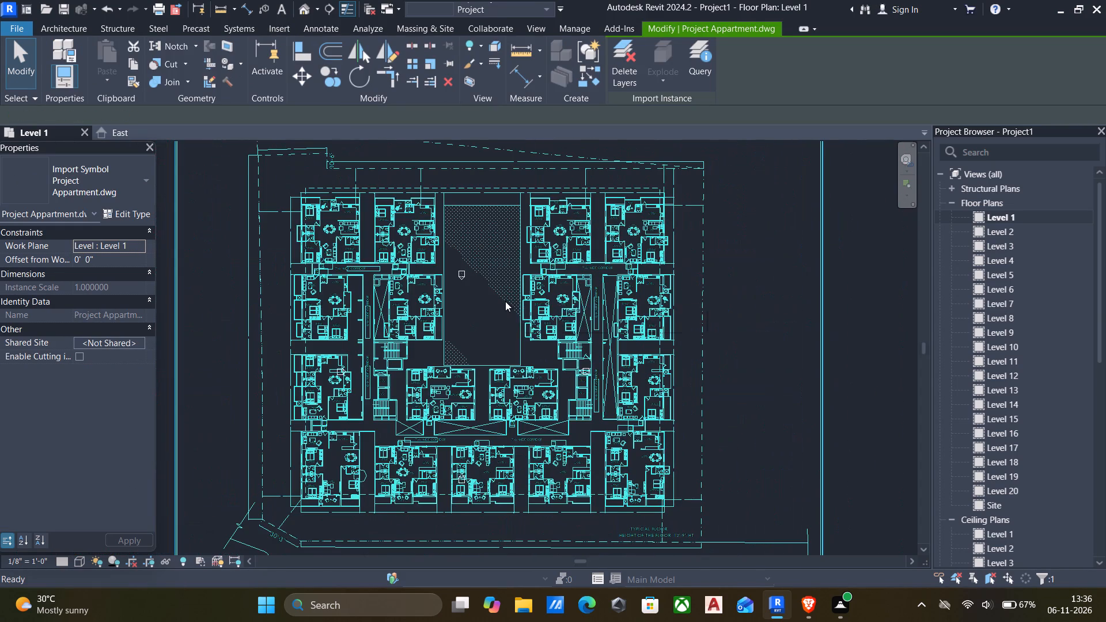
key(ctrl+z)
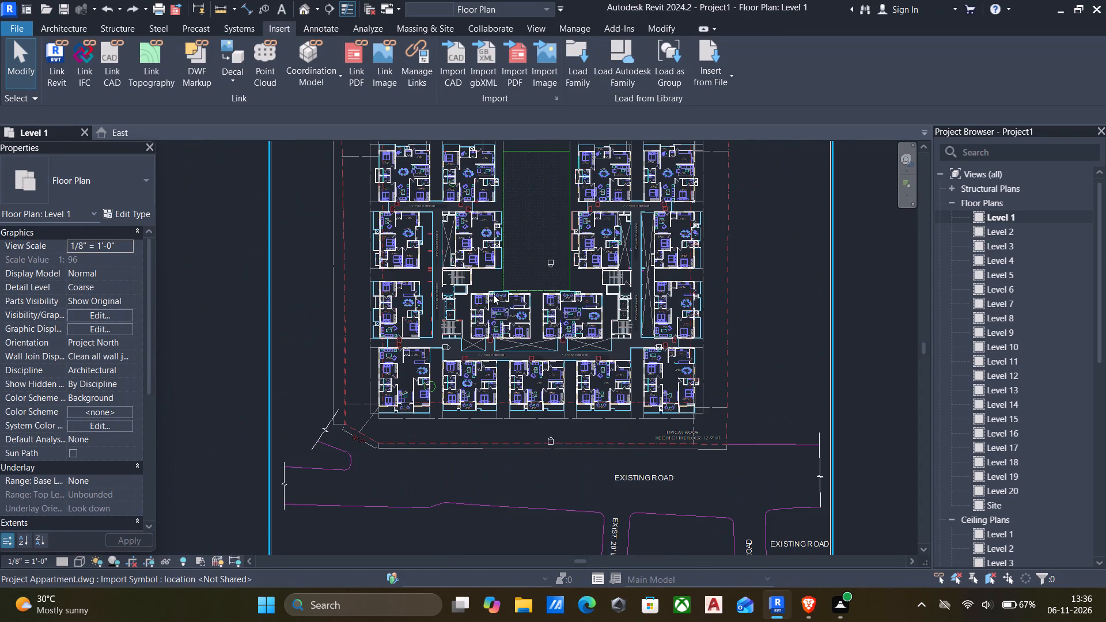
Select the south elevation marker and move it straight down to clear the lower border of the linked floor plan.
scroll(535, 439, up, 2)
drag(527, 426, 568, 456)
scroll(568, 456, down, 9)
middle_drag(560, 457, 549, 460)
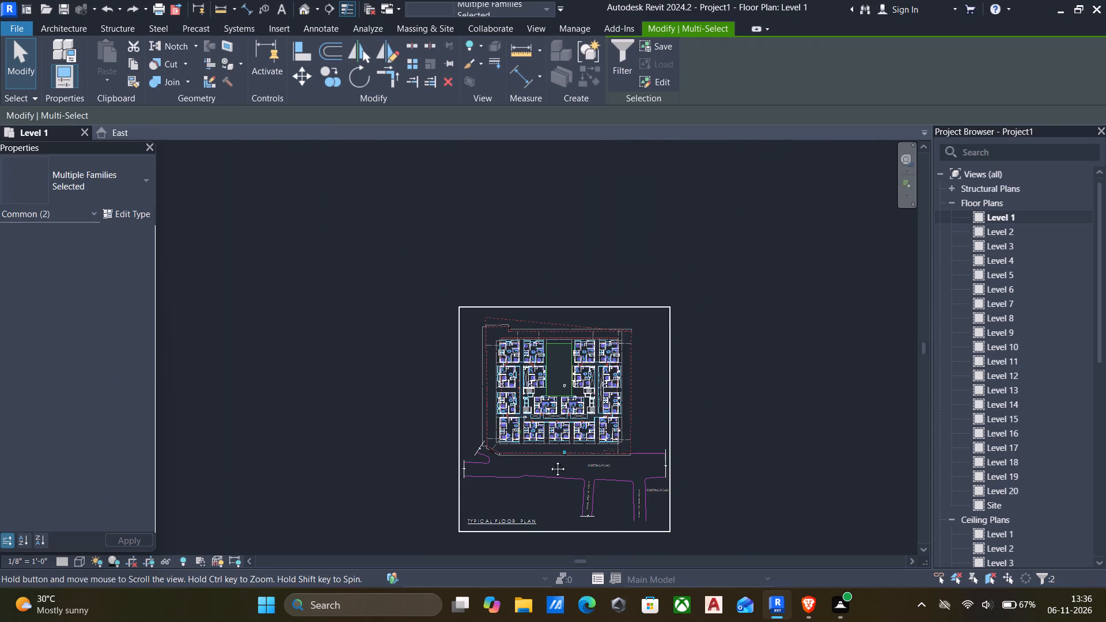
middle_drag(549, 460, 516, 355)
key(Down)
key(Down)
key(Down)
key(Down)
key(Down)
key(Down)
key(Down)
key(Down)
key(Down)
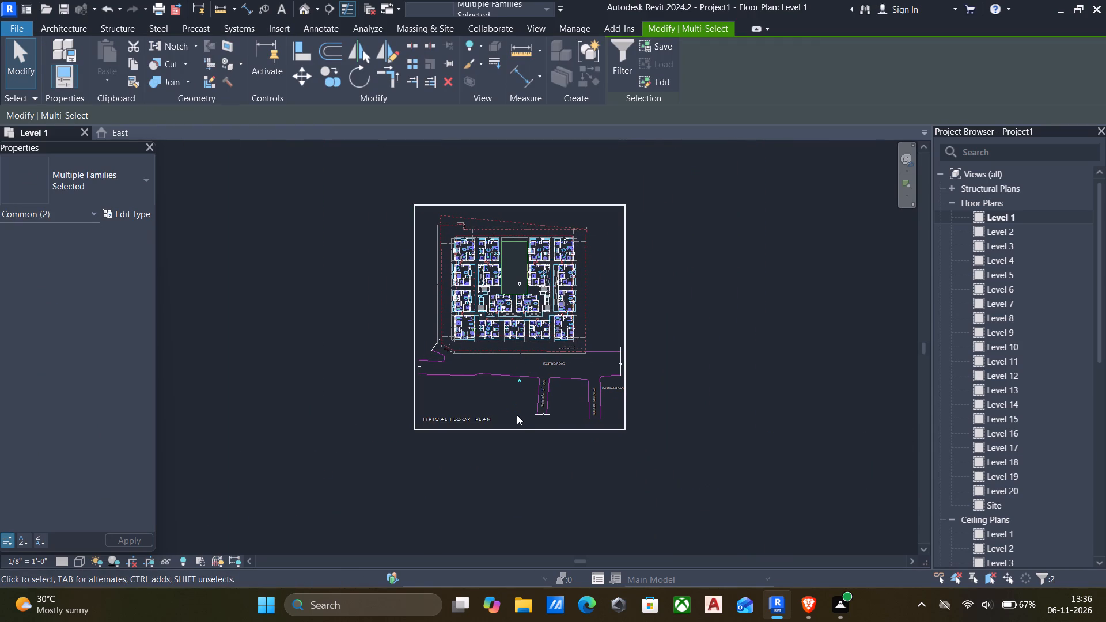
key(Down)
key(Down)
key(Down)
key(Down)
key(Down)
key(Down)
key(Down)
key(Down)
key(Down)
key(Down)
key(Down)
key(Down)
key(Down)
key(Down)
key(Down)
key(Down)
key(Down)
key(Down)
key(Down)
key(Down)
key(Down)
key(Down)
key(Down)
key(Down)
key(Down)
key(Down)
key(Down)
key(Down)
Pin the linked Project Appartment.dwg in place.
scroll(528, 257, up, 9)
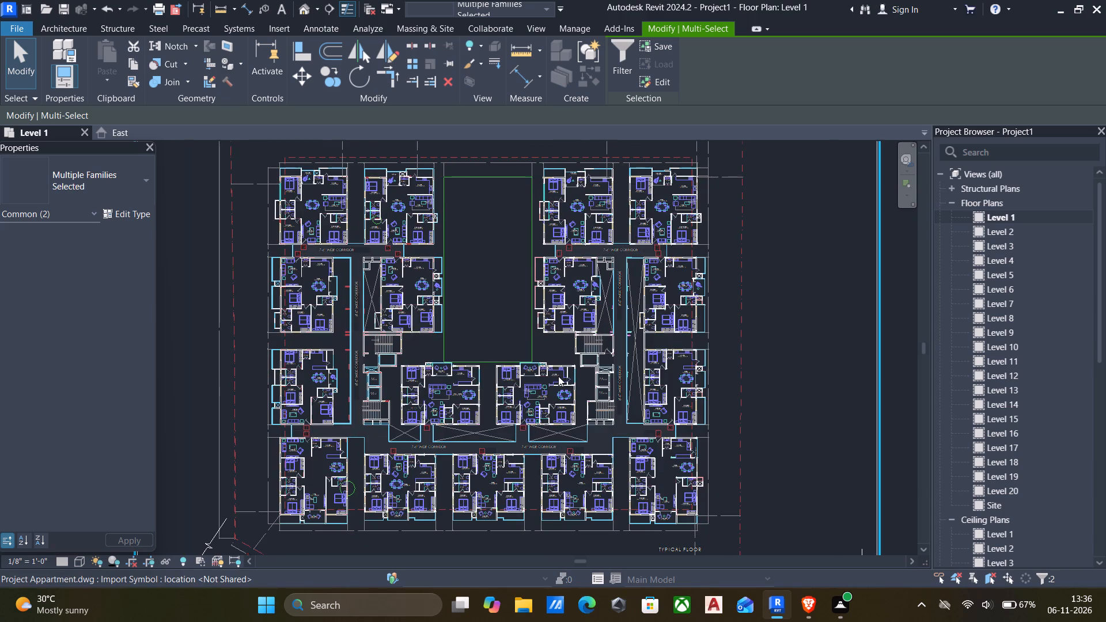
scroll(796, 359, down, 5)
click(837, 368)
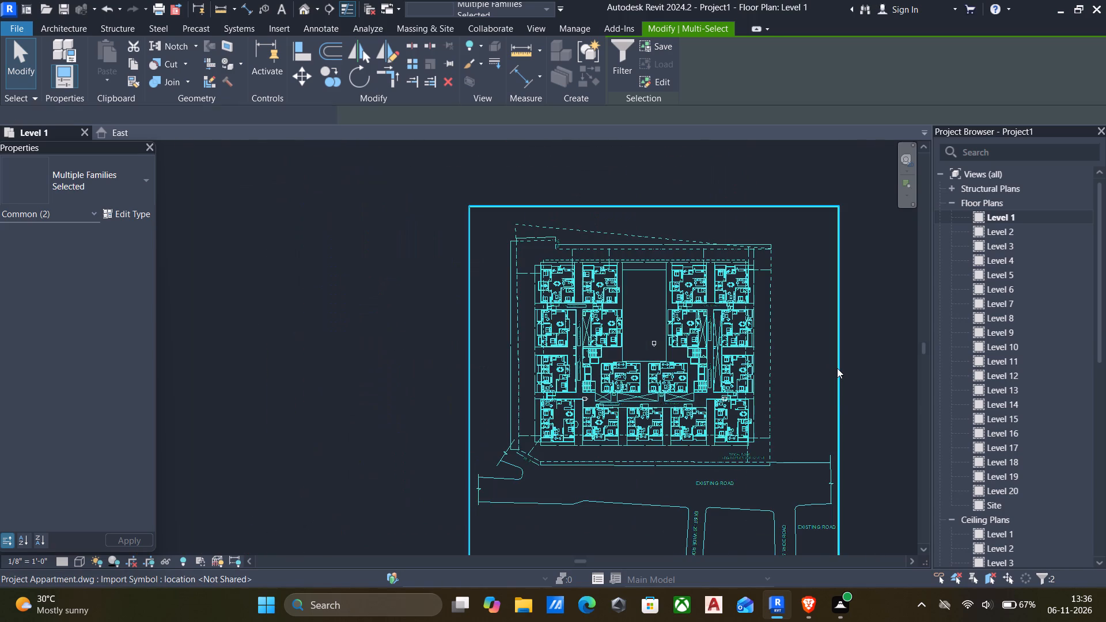
click(448, 62)
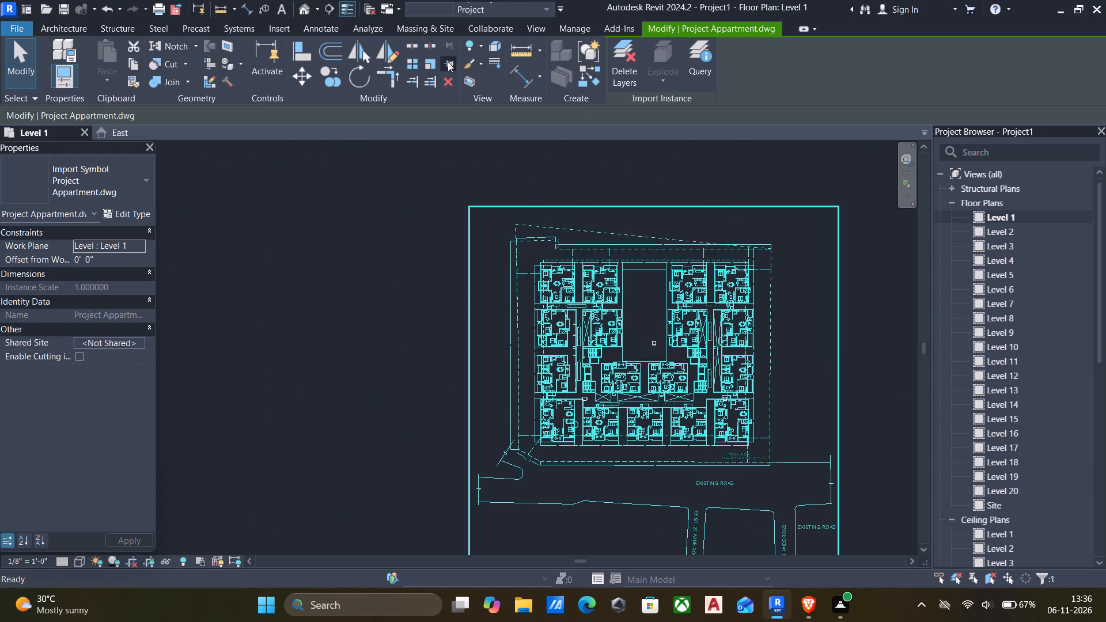
scroll(654, 343, up, 3)
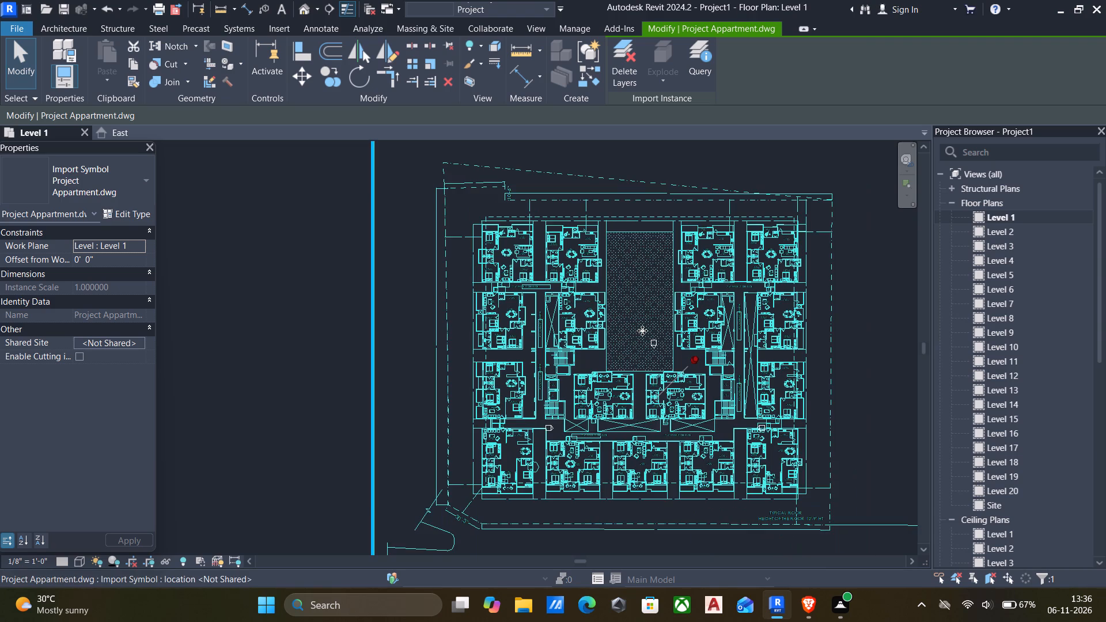
key(Escape)
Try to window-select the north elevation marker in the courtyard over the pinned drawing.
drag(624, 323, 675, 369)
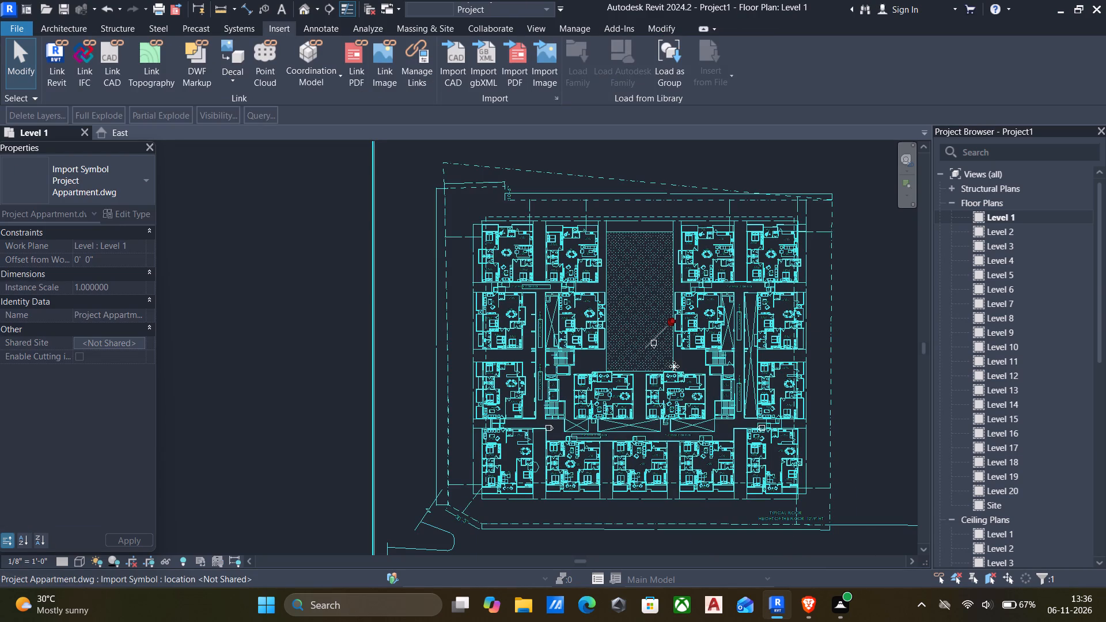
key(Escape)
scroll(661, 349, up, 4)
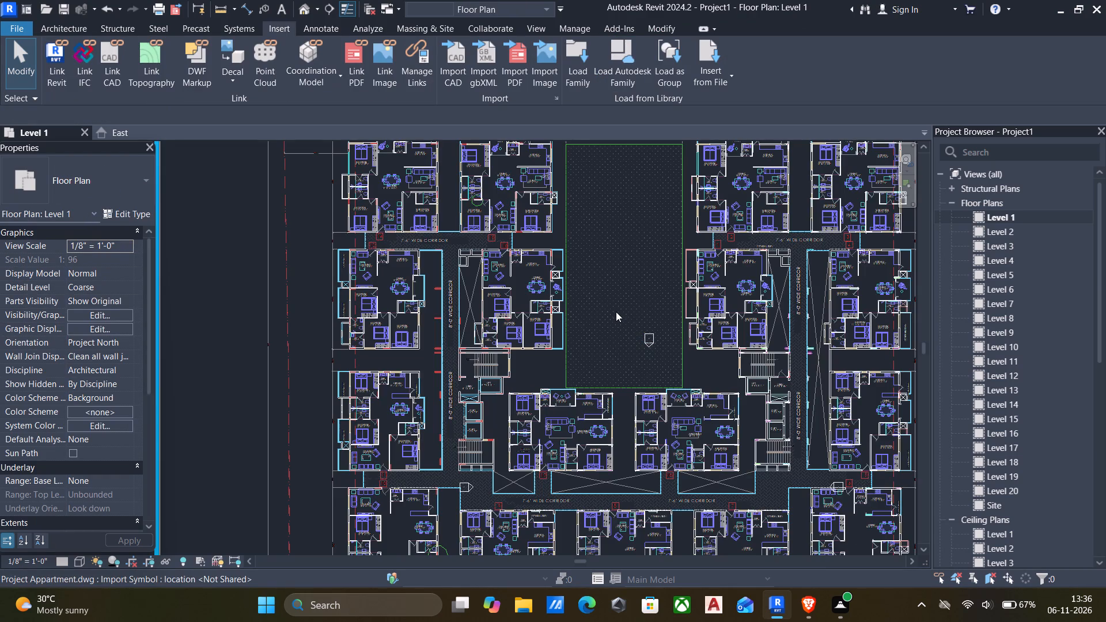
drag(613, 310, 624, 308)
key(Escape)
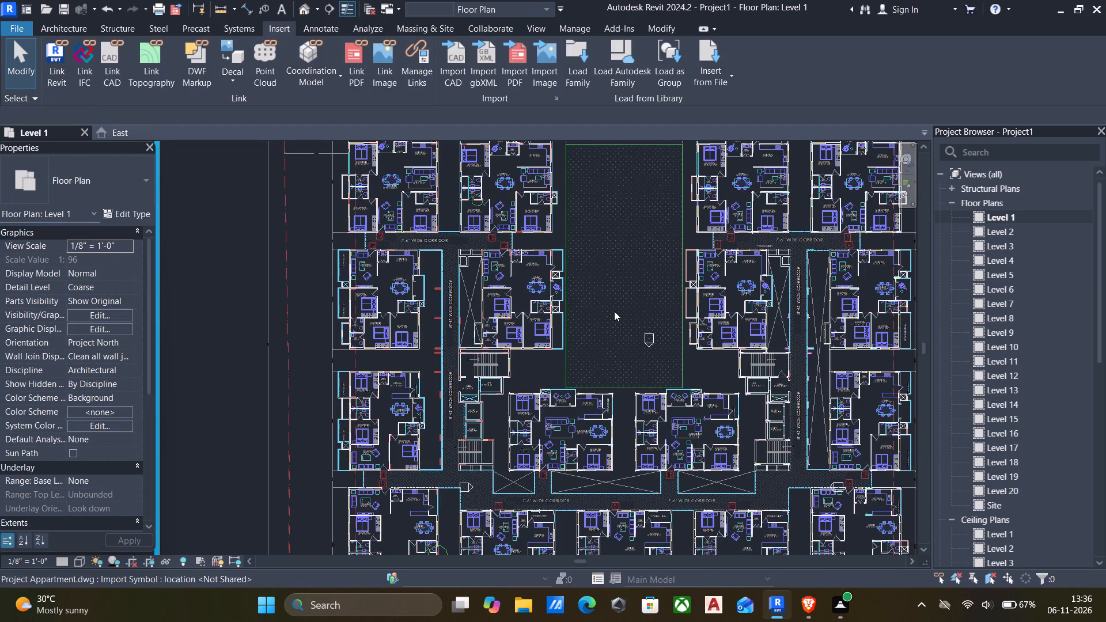
Temporarily hide the linked Project Appartment.dwg in the Level 1 plan.
scroll(614, 311, down, 3)
scroll(664, 210, down, 4)
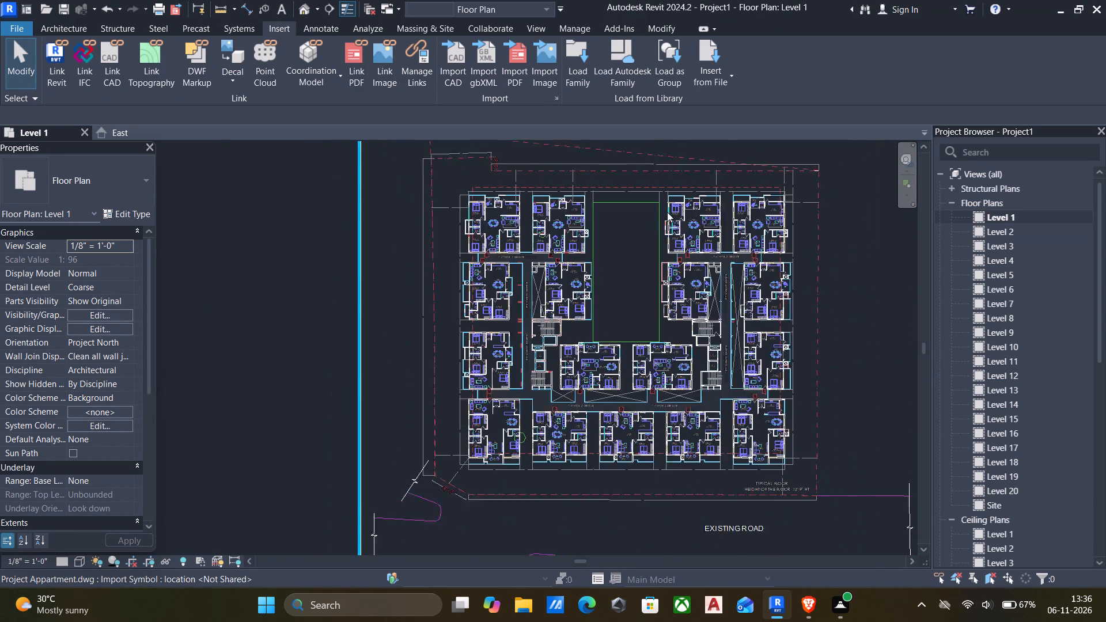
scroll(667, 212, down, 1)
click(812, 274)
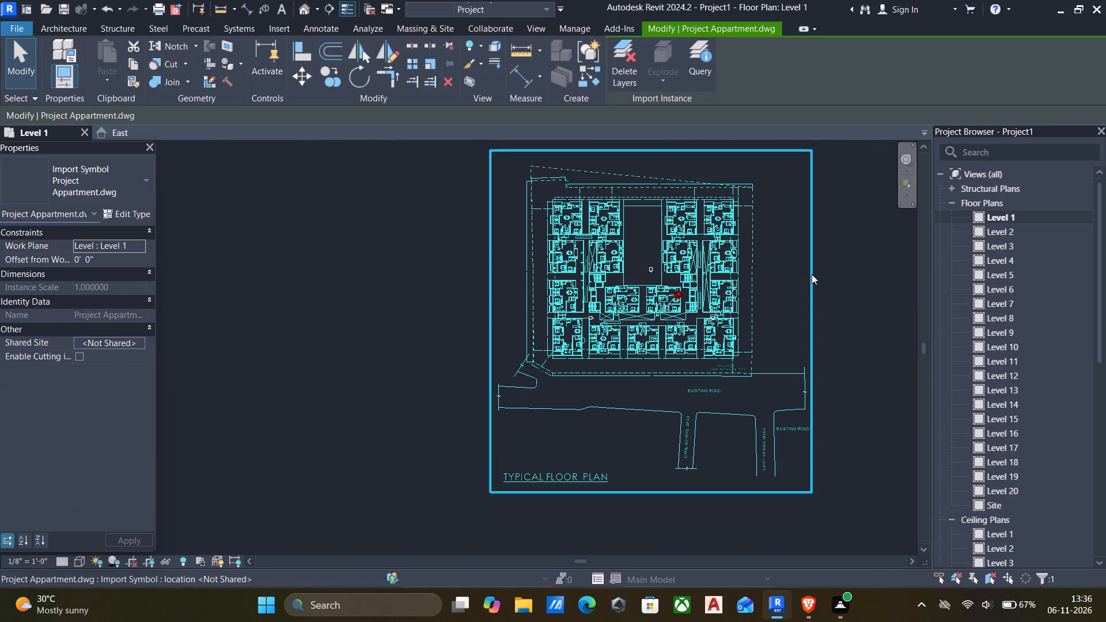
text(hh)
Select the north elevation marker with its view and move it straight up, well beyond the upper border of the hidden floor plan.
drag(607, 243, 685, 299)
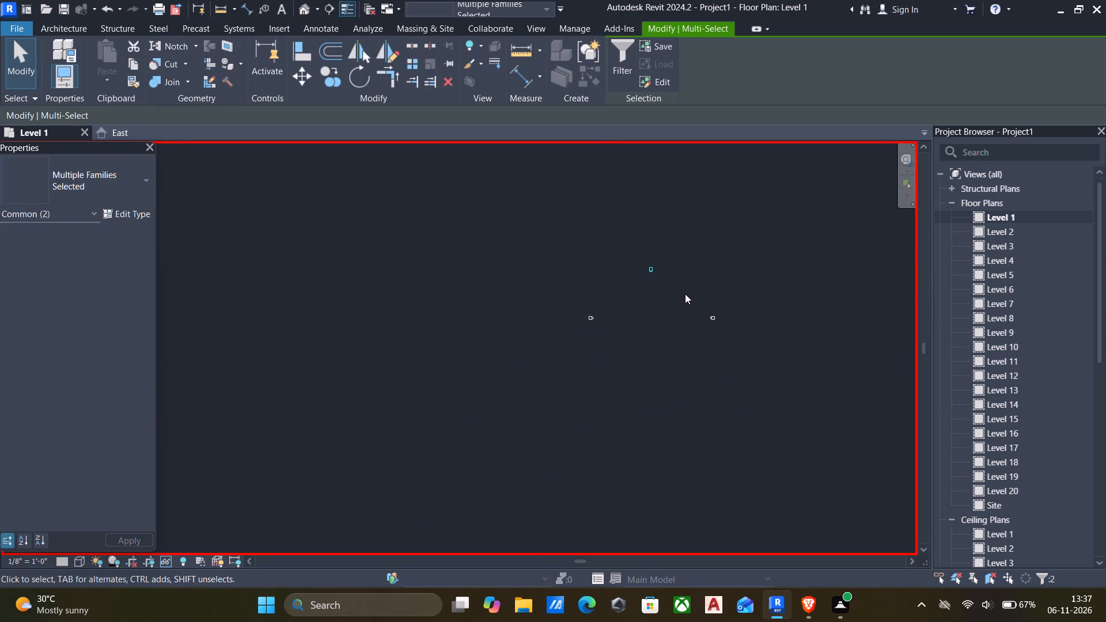
scroll(683, 290, down, 4)
key(Up)
key(Up)
key(Up)
key(Up)
key(Up)
key(Up)
key(Up)
key(Up)
key(Up)
key(Up)
key(Up)
key(Up)
key(Up)
key(Up)
key(Up)
key(Up)
key(Up)
key(Up)
key(Up)
key(Up)
key(Up)
key(Up)
key(Up)
key(Up)
key(Up)
key(Up)
key(Up)
key(Up)
key(Up)
key(Up)
middle_drag(585, 324, 360, 351)
key(Up)
key(Up)
key(Up)
key(Up)
key(Up)
Select the east elevation marker with its view and move it horizontally eastward, well outside the hidden plan's extents.
drag(450, 317, 521, 358)
key(Right)
key(Right)
key(Right)
key(Right)
key(Right)
key(Right)
key(Right)
key(Right)
key(Right)
key(Right)
key(Right)
key(Right)
key(Right)
key(Right)
key(Right)
key(Right)
key(Right)
key(Right)
key(Right)
key(Right)
key(Right)
key(Right)
key(Right)
key(Right)
key(Right)
key(Right)
key(Right)
key(Right)
key(Right)
key(Right)
key(Right)
key(Right)
key(Right)
key(Right)
key(Right)
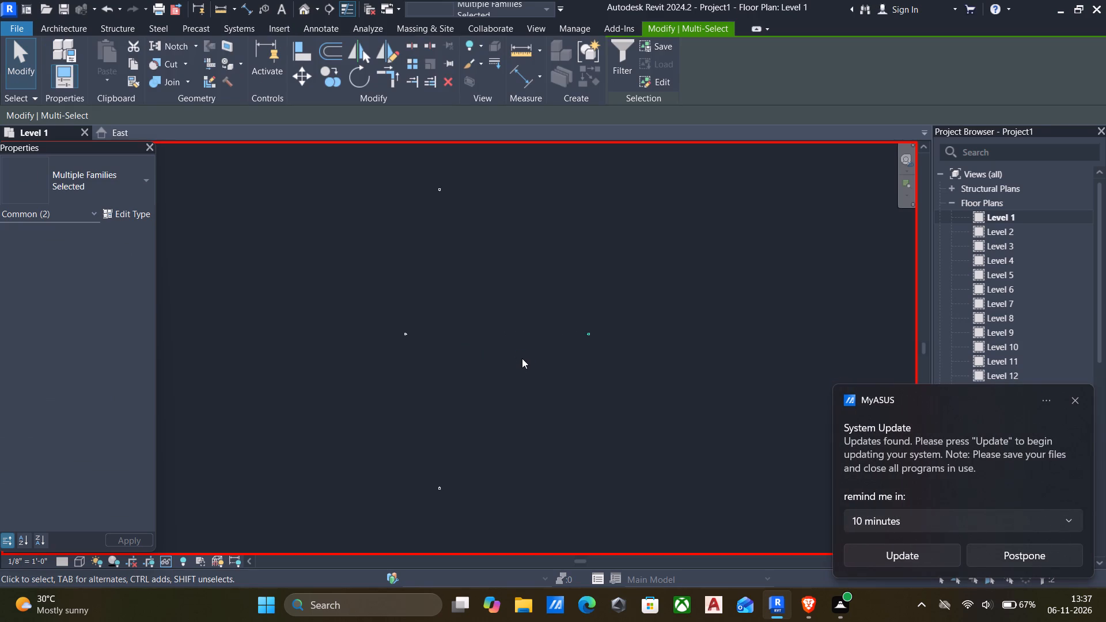
key(Right)
key(Right)
key(Right)
key(Right)
key(Right)
key(Right)
key(Right)
key(Right)
key(Right)
key(Right)
key(Right)
key(Right)
key(Right)
key(Right)
key(Right)
key(Right)
key(Right)
key(Right)
key(Right)
key(Right)
key(Right)
key(Right)
key(Right)
key(Right)
key(Right)
key(Right)
key(Right)
key(Right)
key(Right)
key(Right)
key(Right)
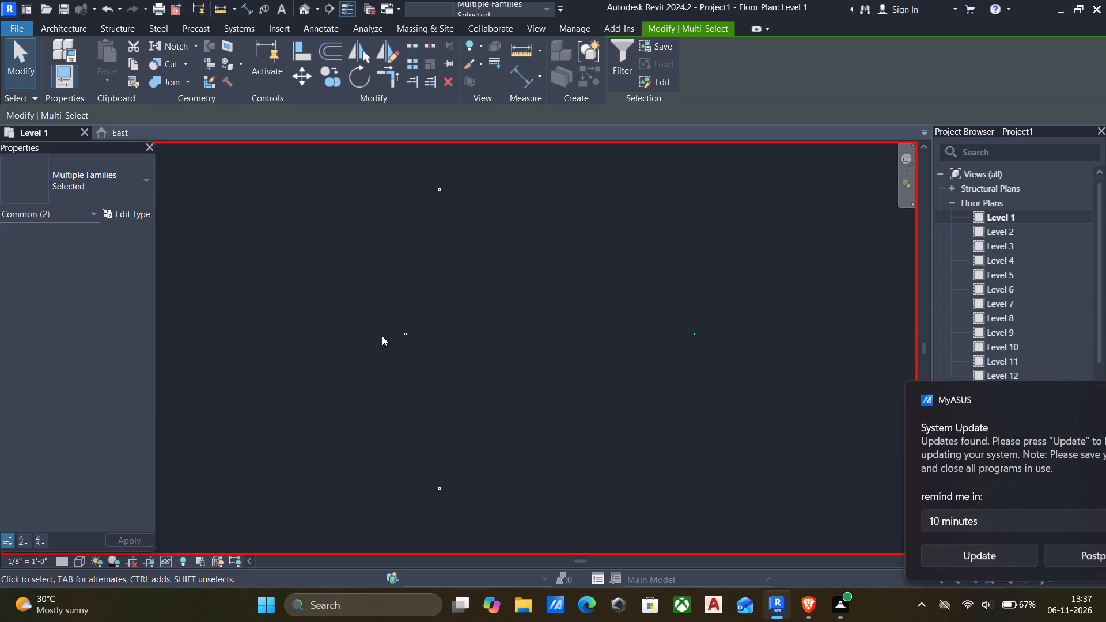
Select the west elevation marker with its view and move it horizontally westward, well outside the hidden plan's extents.
drag(371, 299, 471, 379)
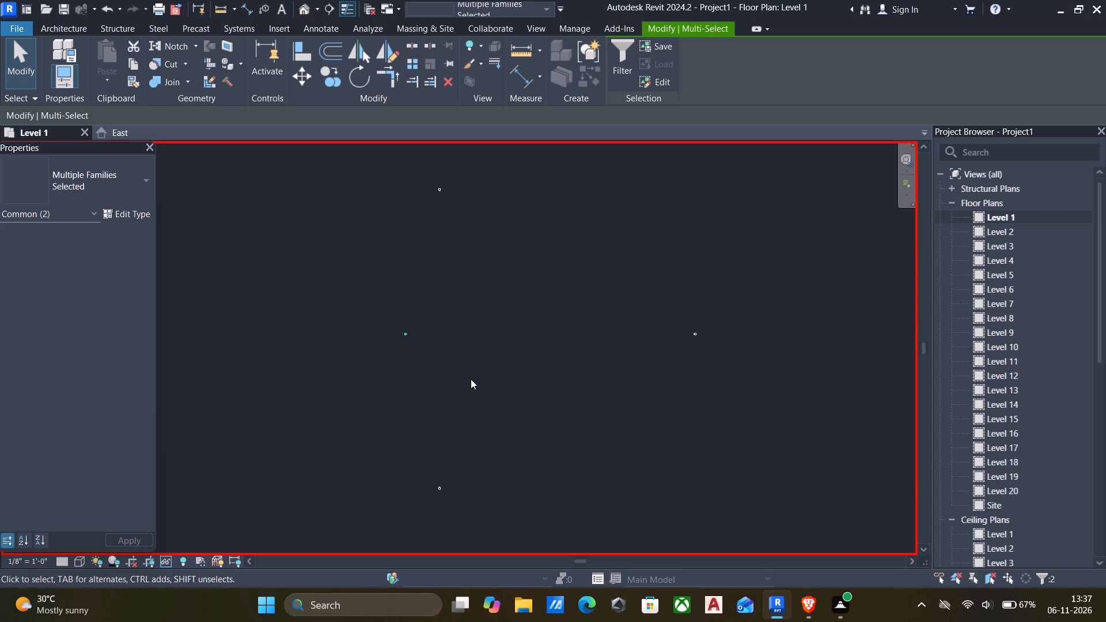
key(Left)
key(Left)
key(Left)
key(Left)
key(Left)
key(Left)
key(Left)
key(Left)
key(Left)
key(Left)
key(Left)
key(Left)
key(Left)
key(Left)
key(Left)
key(Left)
key(Left)
key(Left)
key(Left)
key(Left)
key(Left)
key(Left)
key(Left)
key(Left)
key(Left)
key(Left)
key(Left)
key(Left)
key(Left)
key(Left)
key(Left)
key(Left)
key(Left)
key(Left)
key(Left)
key(Left)
key(Left)
key(Left)
key(Left)
key(Left)
key(Left)
key(Left)
key(Left)
key(Left)
key(Left)
key(Left)
key(Left)
key(Left)
key(Left)
key(Left)
key(Left)
key(Left)
key(Left)
Shift the selected west elevation marker and its view further west, away from the hidden plan.
key(Left)
key(Left)
key(Left)
key(Left)
key(Left)
key(Left)
key(Left)
key(Left)
scroll(521, 375, down, 3)
key(Left)
key(Left)
key(Left)
middle_drag(513, 374, 574, 370)
key(Left)
key(Left)
key(Left)
key(Left)
key(Left)
Select the north elevation marker with its view and nudge it further straight north.
drag(503, 215, 540, 289)
key(Up)
key(Up)
key(Up)
key(Up)
key(Up)
key(Up)
key(Up)
key(Up)
Select the south elevation marker with its view and move it straight south, well below the hidden plan's extents.
scroll(582, 372, down, 1)
middle_drag(573, 400, 550, 347)
drag(448, 352, 574, 434)
key(Down)
key(Down)
key(Down)
key(Down)
key(Down)
key(Down)
key(Down)
key(Down)
key(Down)
key(Down)
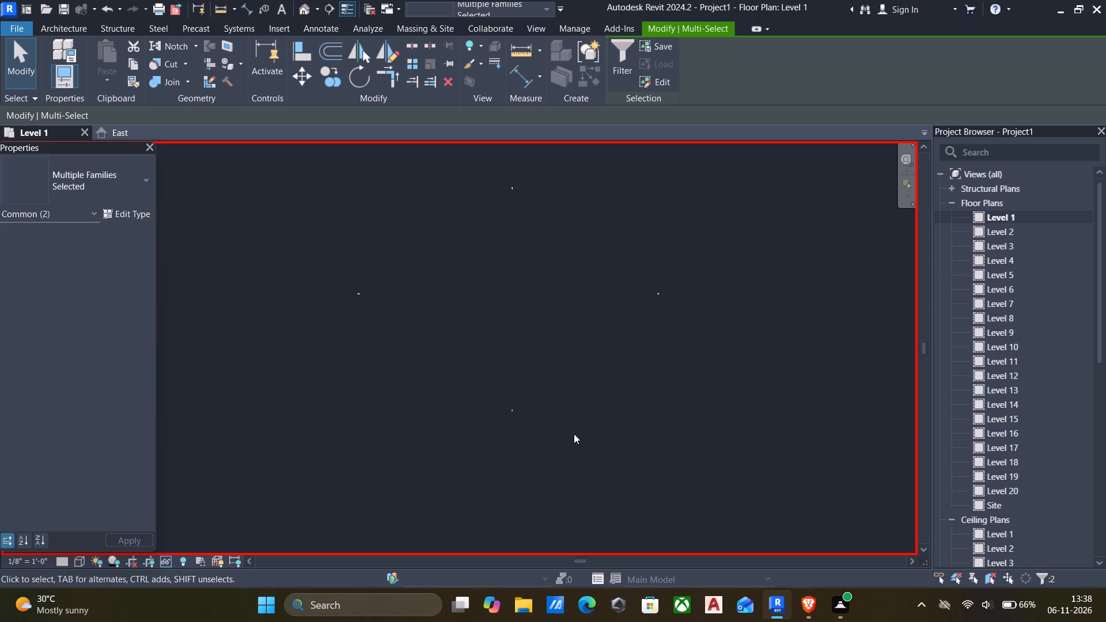
key(Down)
key(Down)
key(Down)
key(Down)
key(Down)
Select the east elevation marker with its view and nudge it further east.
drag(622, 260, 688, 338)
key(Right)
key(Right)
key(Right)
key(Right)
key(Right)
key(Right)
key(Right)
key(Right)
key(Right)
Select the north elevation marker with its view again and move it further north to widen the clearance around the plan.
scroll(605, 317, down, 4)
middle_drag(600, 327, 583, 391)
drag(499, 274, 566, 356)
key(Up)
key(Up)
key(Up)
key(Up)
key(Up)
key(Up)
key(Up)
key(Up)
key(Up)
key(Up)
key(Up)
key(Up)
key(Up)
key(Up)
key(Up)
key(Up)
key(Up)
Select the south elevation marker with its view again and move it further south, roughly matching the north marker's clearance.
drag(502, 419, 596, 484)
key(Down)
key(Down)
key(Down)
key(Down)
key(Down)
key(Down)
key(Down)
key(Down)
key(Down)
key(Down)
key(Down)
key(Down)
key(Down)
key(Down)
key(Down)
Select the west elevation marker with its view again and move it a long way further west in a straight line.
drag(411, 335, 522, 458)
key(Left)
key(Left)
key(Left)
key(Left)
key(Left)
key(Left)
key(Left)
key(Left)
key(Left)
key(Left)
key(Left)
key(Left)
key(Left)
key(Left)
key(Left)
key(Left)
key(Left)
key(Left)
key(Left)
key(Left)
Select the east elevation marker with its view again and move it further east, roughly matching the west marker's distance.
drag(575, 336, 672, 416)
key(Right)
key(Right)
key(Right)
key(Right)
key(Right)
key(Right)
key(Right)
key(Right)
key(Right)
key(Right)
key(Right)
key(Right)
key(Right)
key(Right)
key(Right)
key(Right)
key(Right)
key(Right)
key(Right)
Nudge the north elevation marker and its view slightly further north, and clear the selection.
drag(502, 222, 562, 303)
key(Up)
key(Up)
click(539, 366)
Reset the temporary hide in the Level 1 plan to restore the linked Project Appartment.dwg, without saving the project.
text(hr)
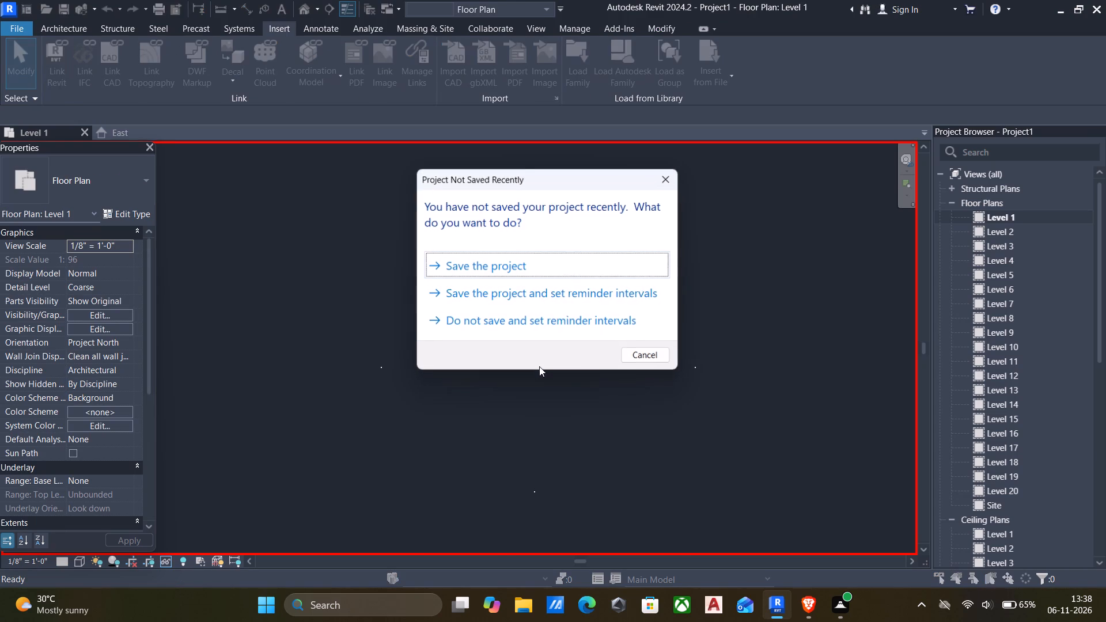
click(646, 353)
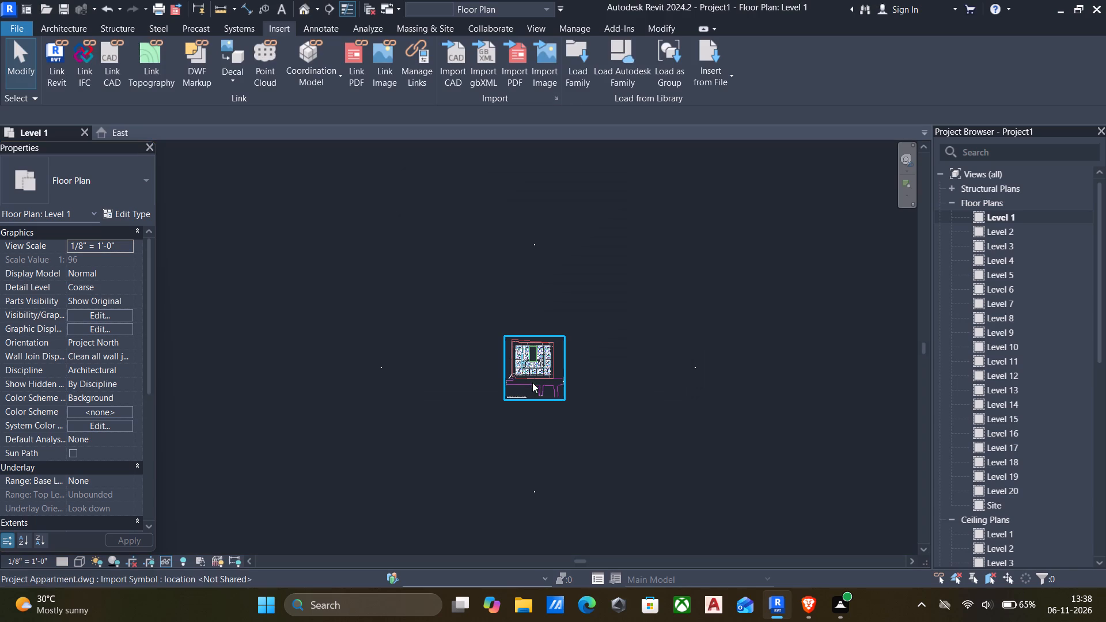
Examine the restored typical floor plan drawing, from the apartment units and corridors out to the surrounding roads and border.
scroll(548, 408, up, 5)
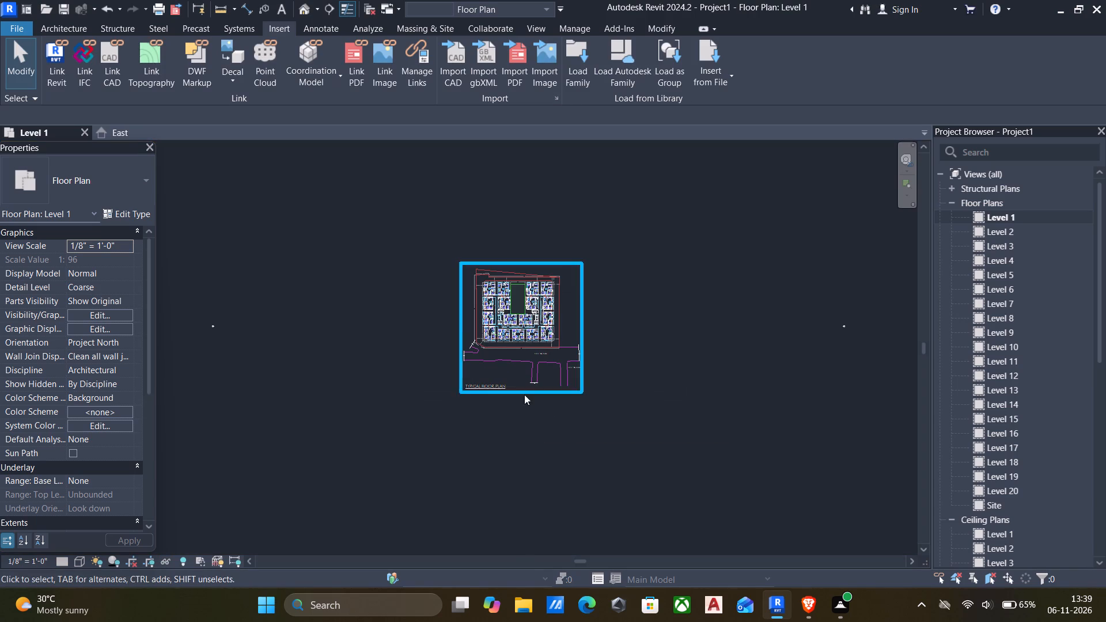
scroll(498, 297, up, 6)
scroll(535, 331, up, 3)
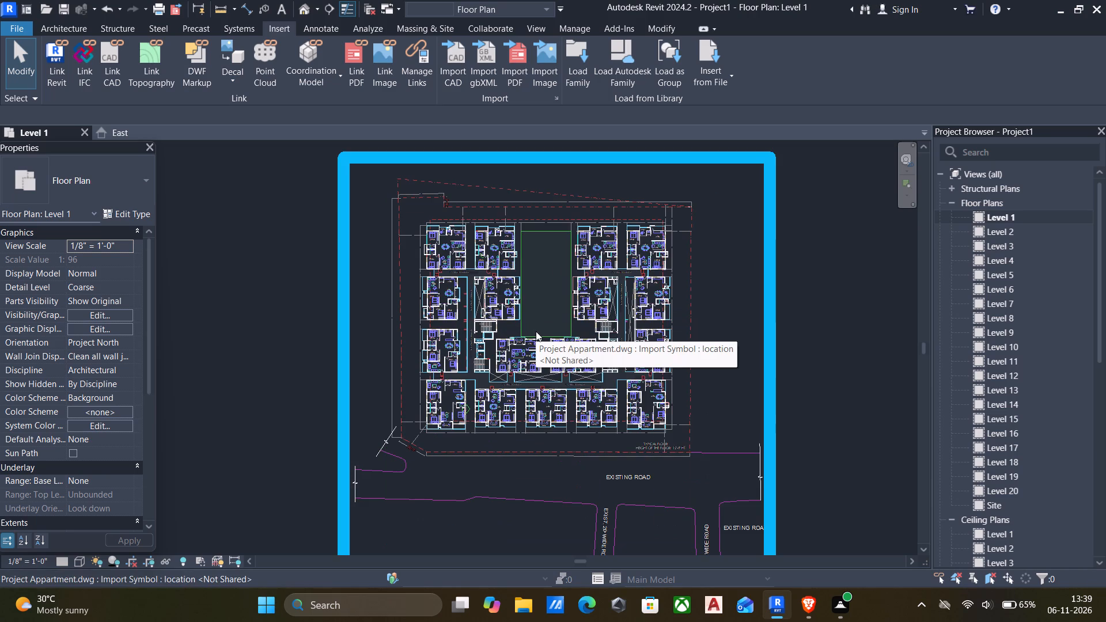
scroll(543, 332, up, 4)
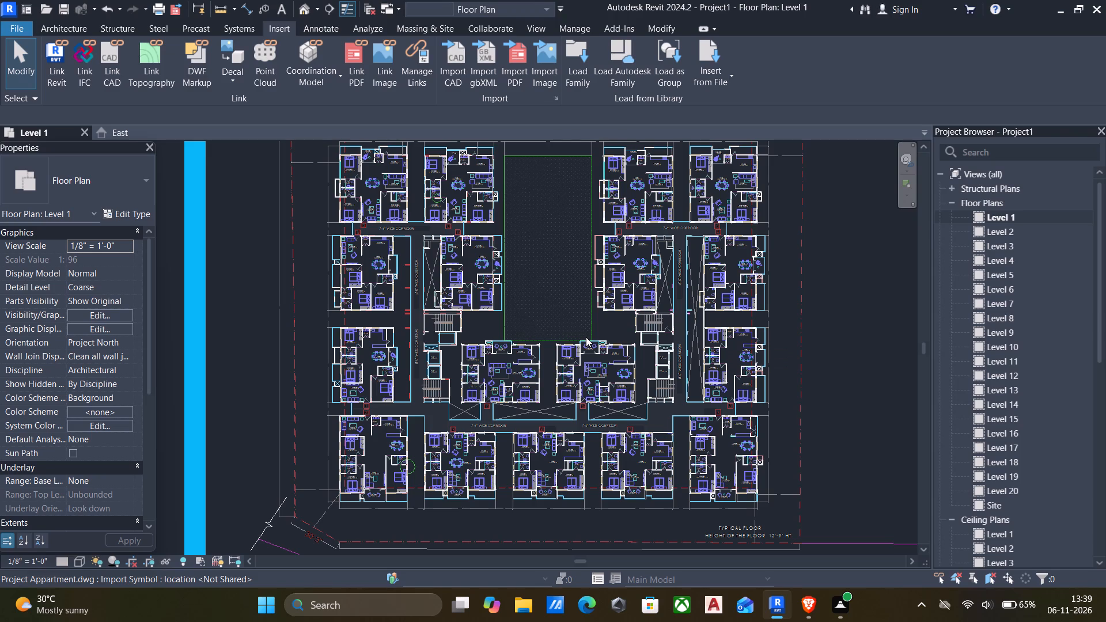
scroll(605, 344, down, 3)
scroll(707, 367, down, 2)
middle_drag(816, 380, 756, 342)
scroll(801, 354, down, 3)
middle_drag(747, 361, 727, 355)
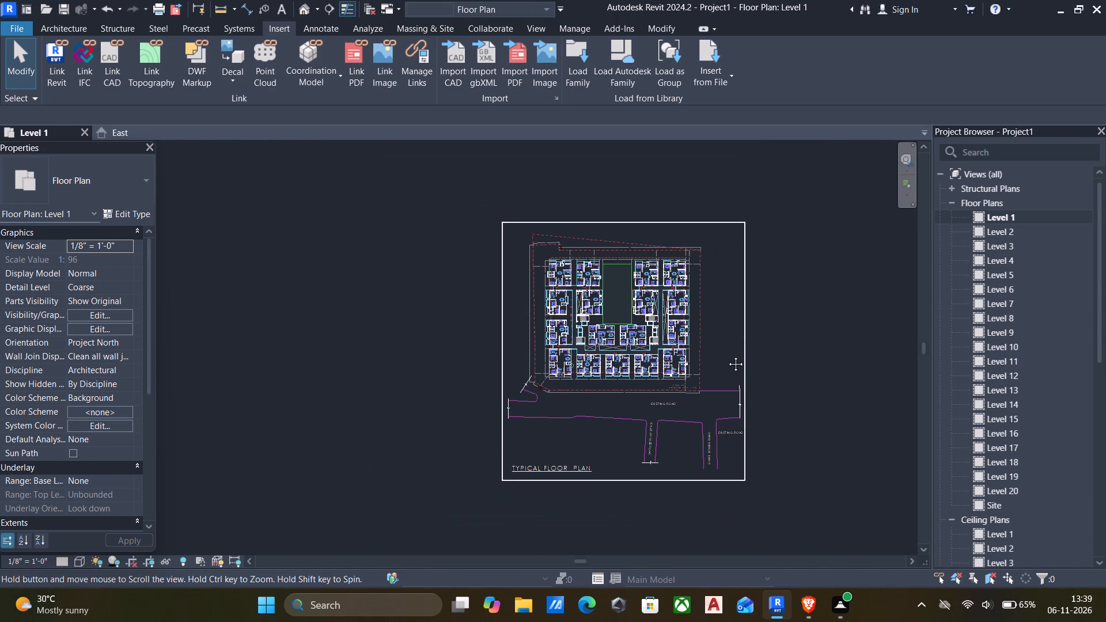
middle_drag(727, 355, 707, 345)
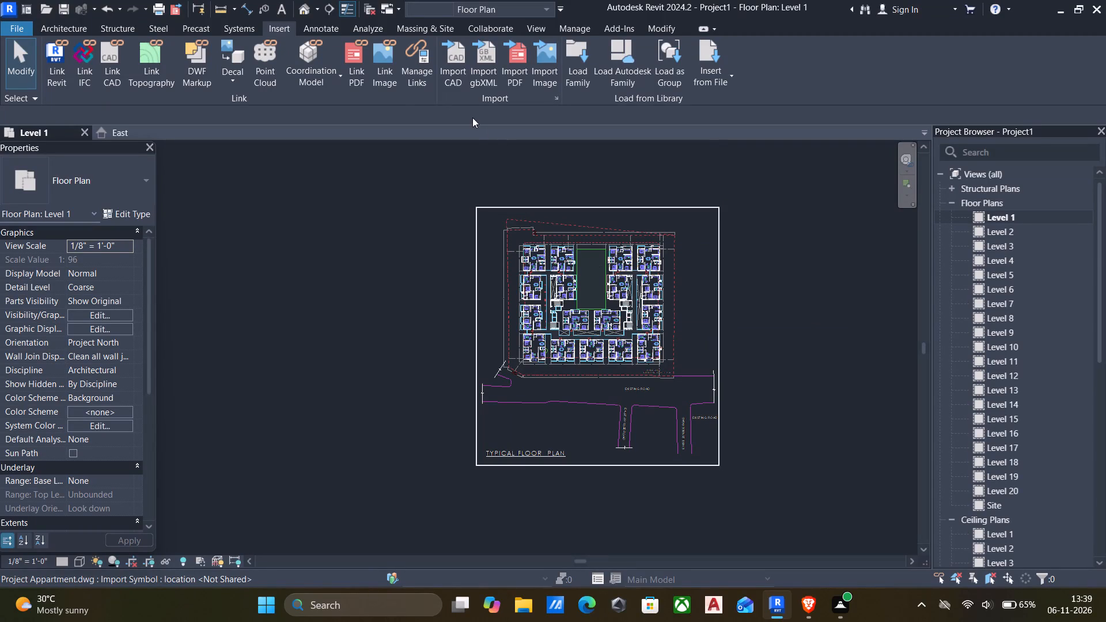
Look through the project's floor plan, ceiling plan and building elevation views, with the Level 1 floor plan highlighted in the list.
click(60, 30)
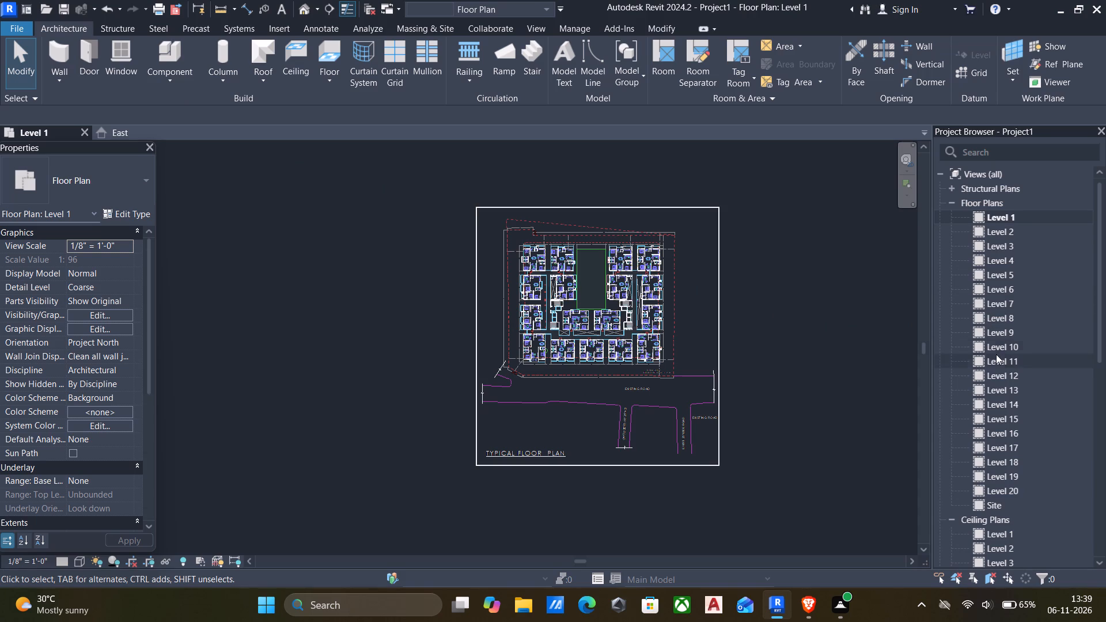
scroll(995, 356, down, 9)
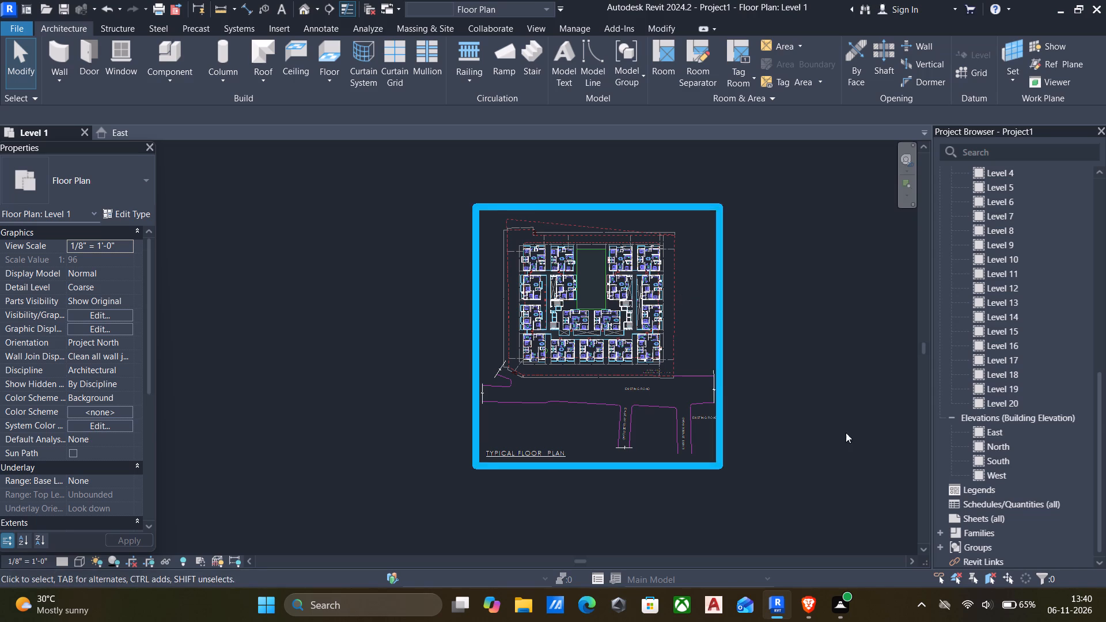
scroll(571, 217, up, 4)
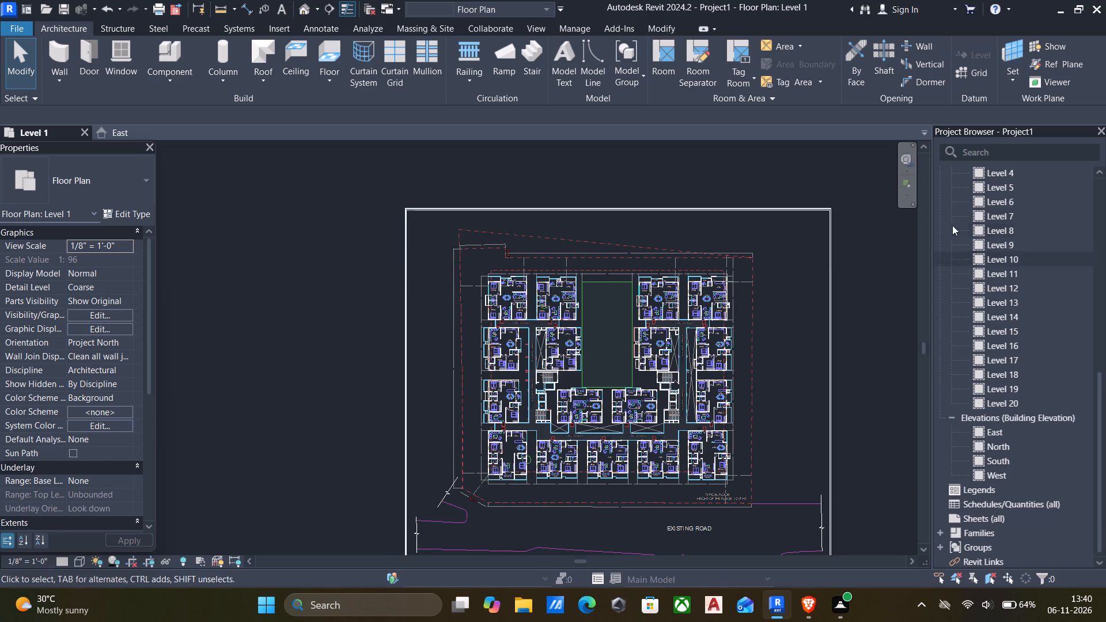
scroll(998, 226, up, 12)
click(979, 218)
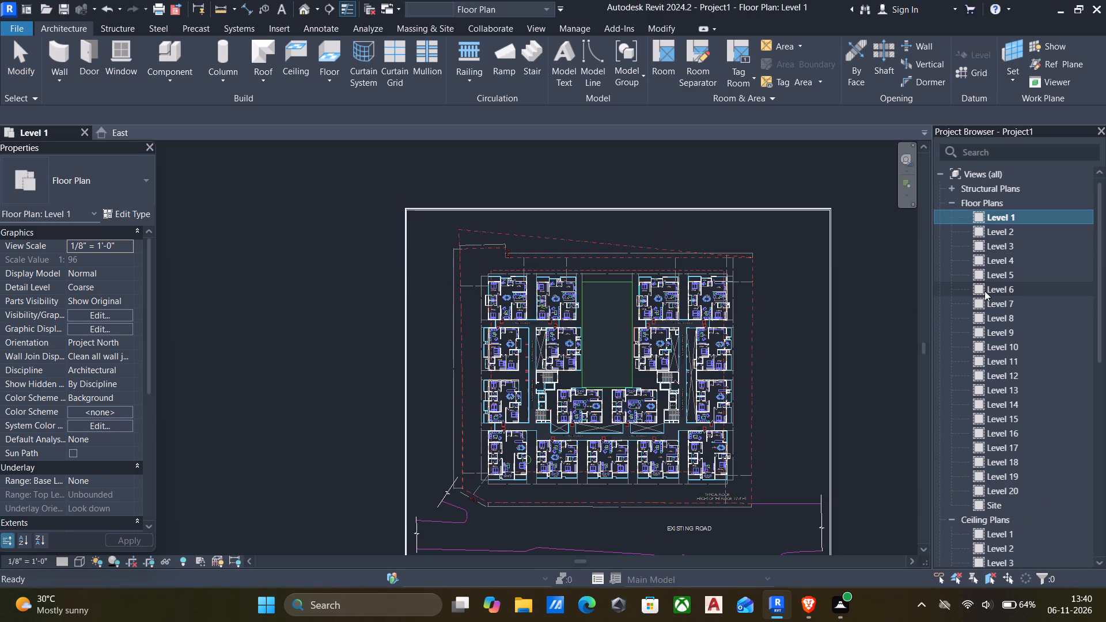
scroll(1029, 333, down, 5)
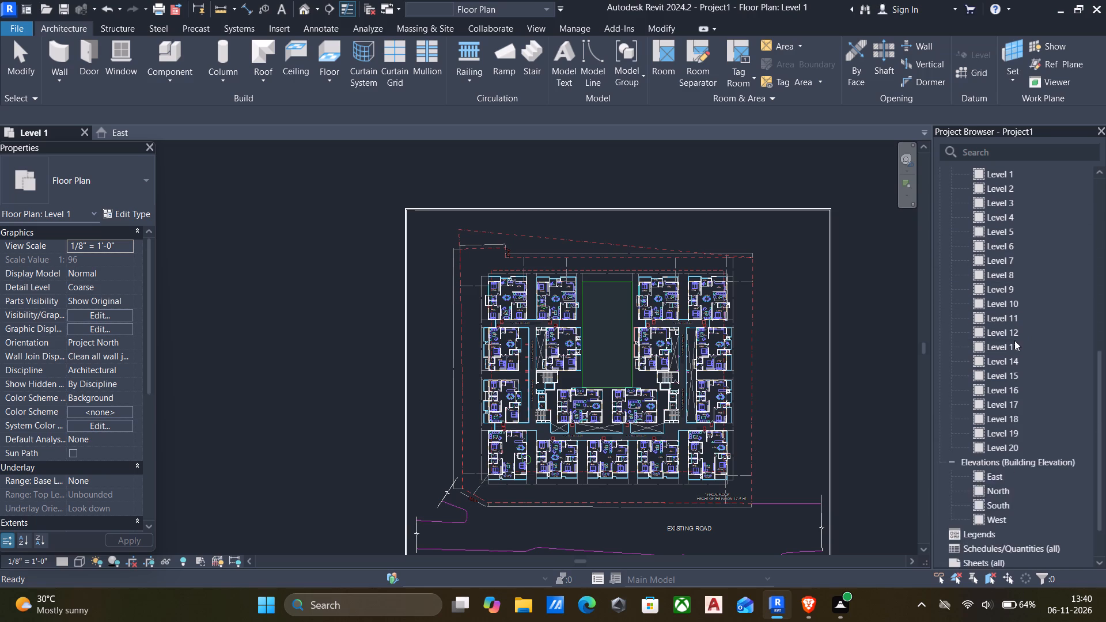
scroll(1014, 342, down, 11)
scroll(1006, 340, up, 11)
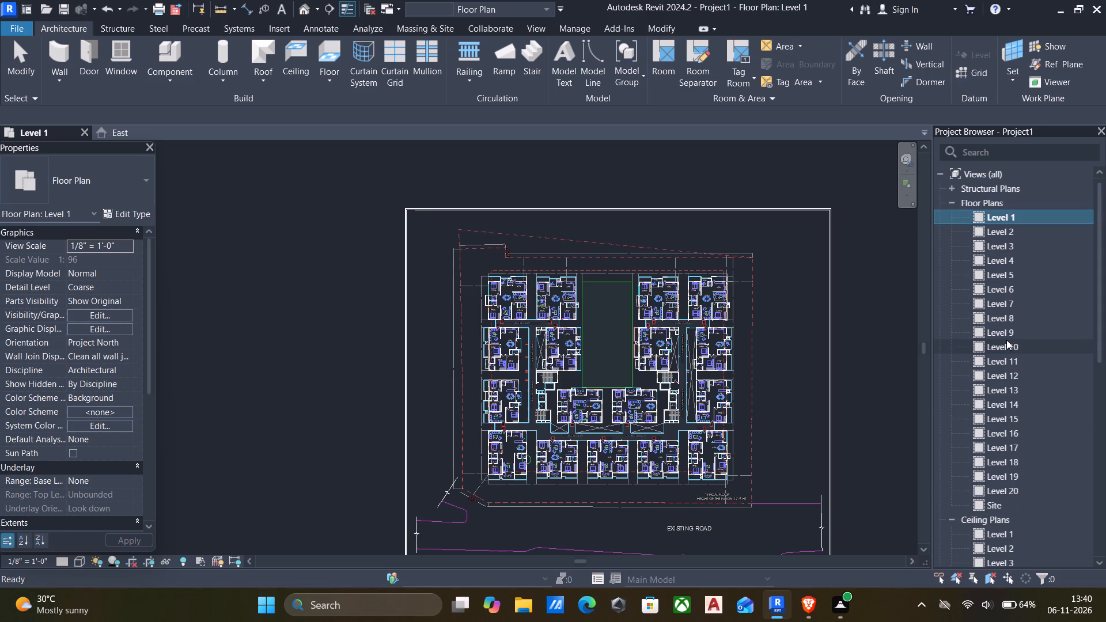
scroll(1008, 497, down, 3)
Open the East elevation and examine the lower storey levels, from Level 1 up to Level 7.
scroll(1009, 497, down, 4)
scroll(1000, 393, down, 3)
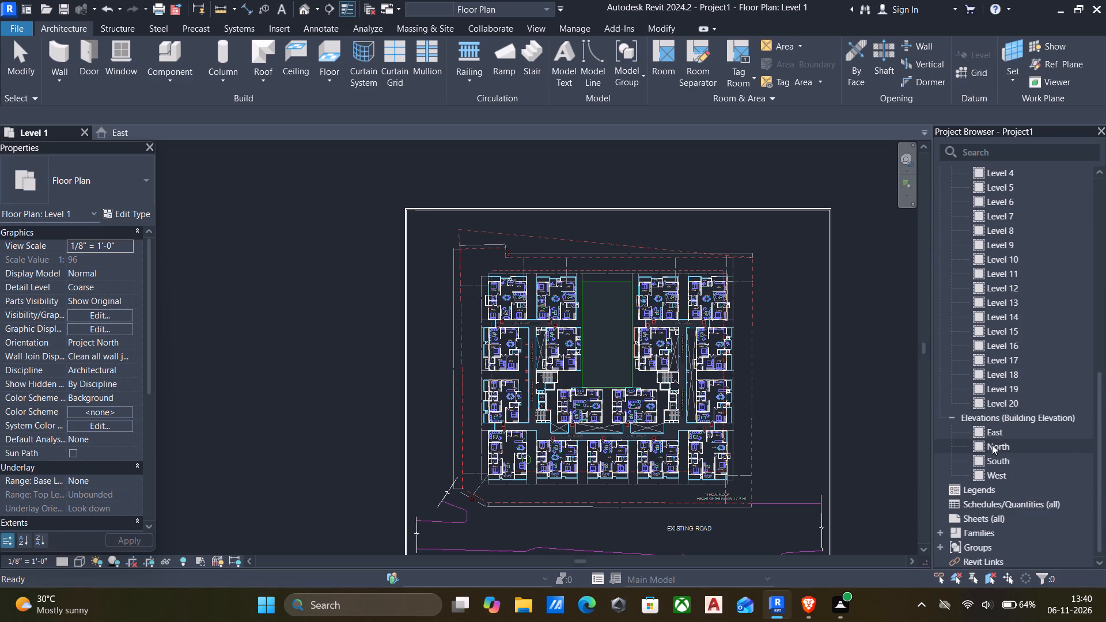
double_click(976, 430)
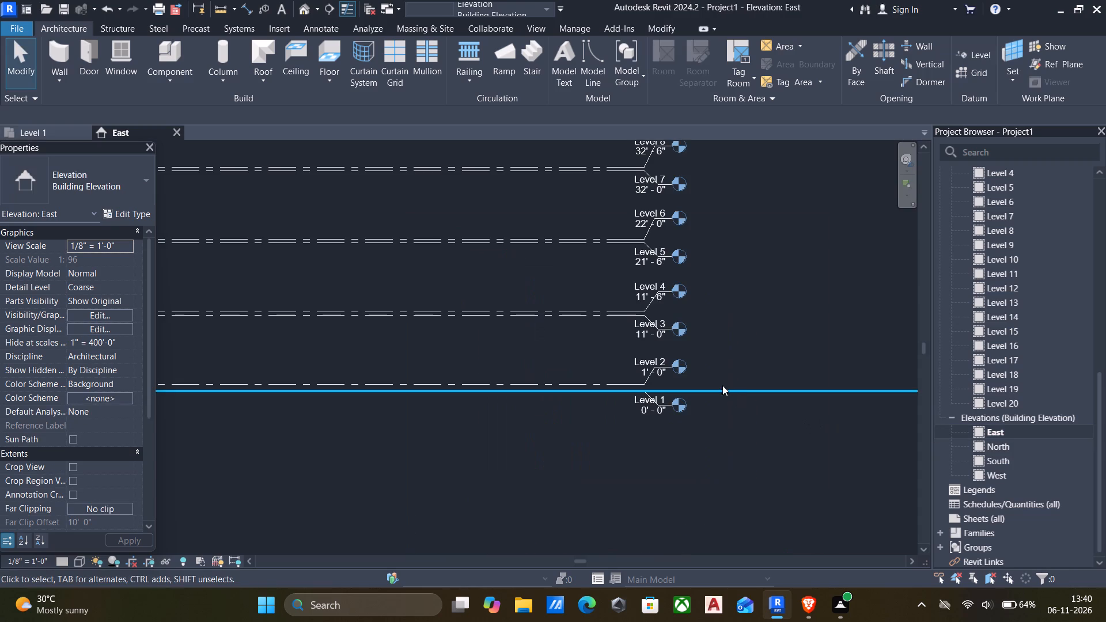
scroll(669, 320, up, 4)
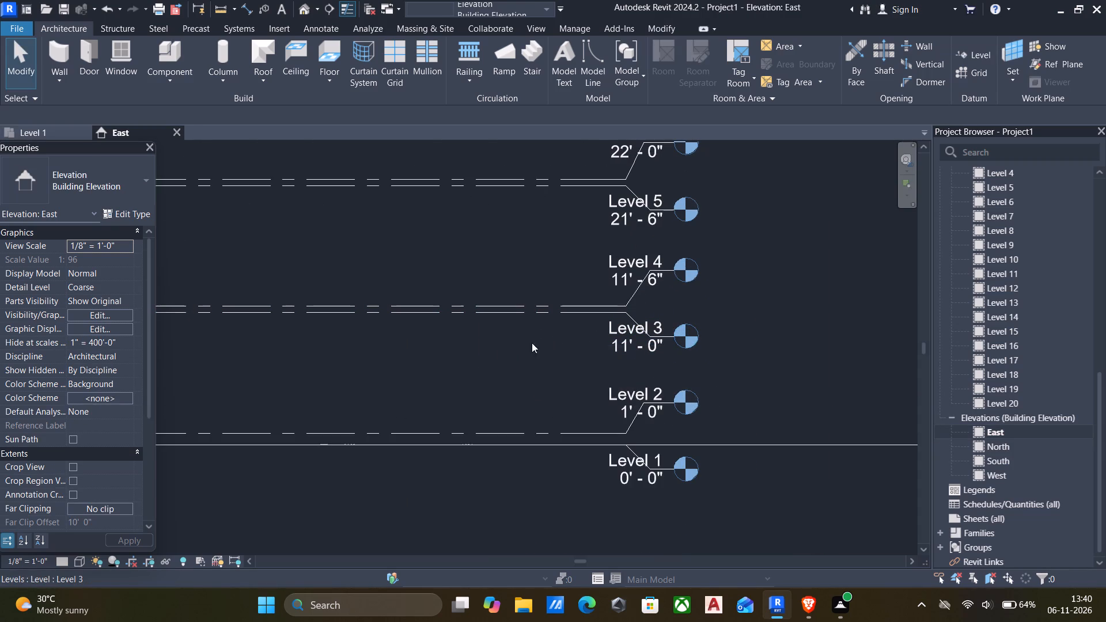
scroll(578, 376, down, 3)
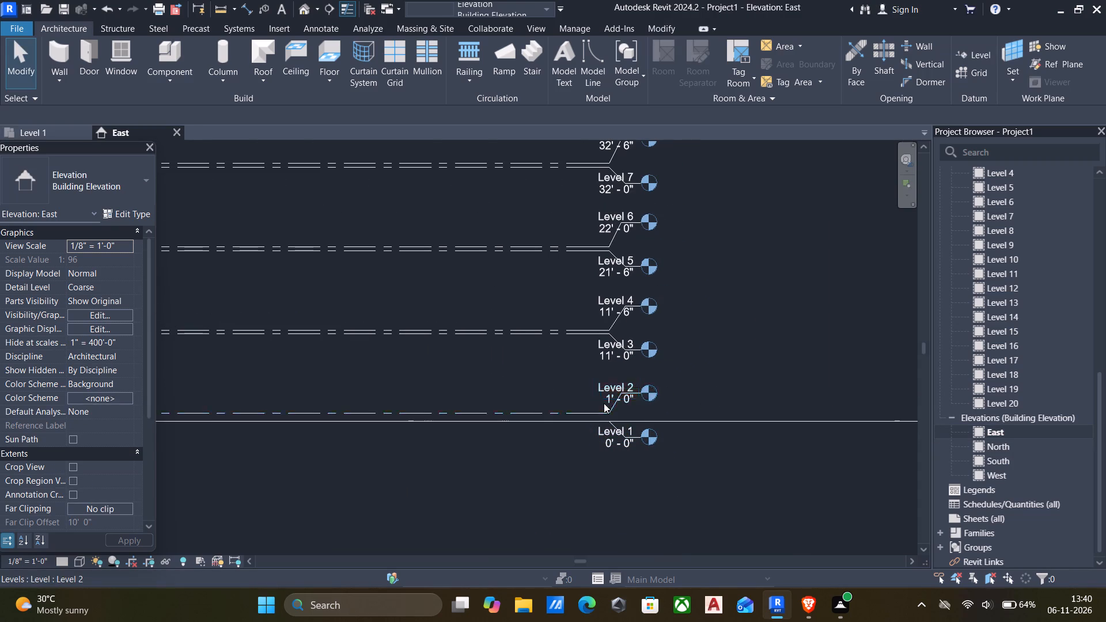
middle_drag(527, 390, 524, 423)
scroll(614, 381, up, 3)
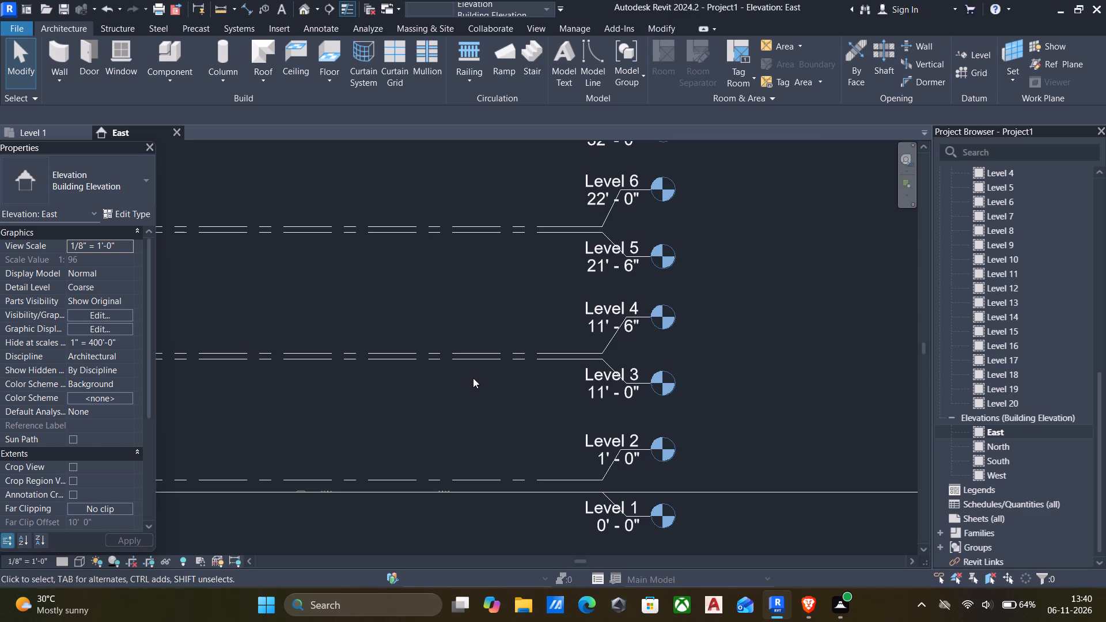
scroll(475, 276, down, 1)
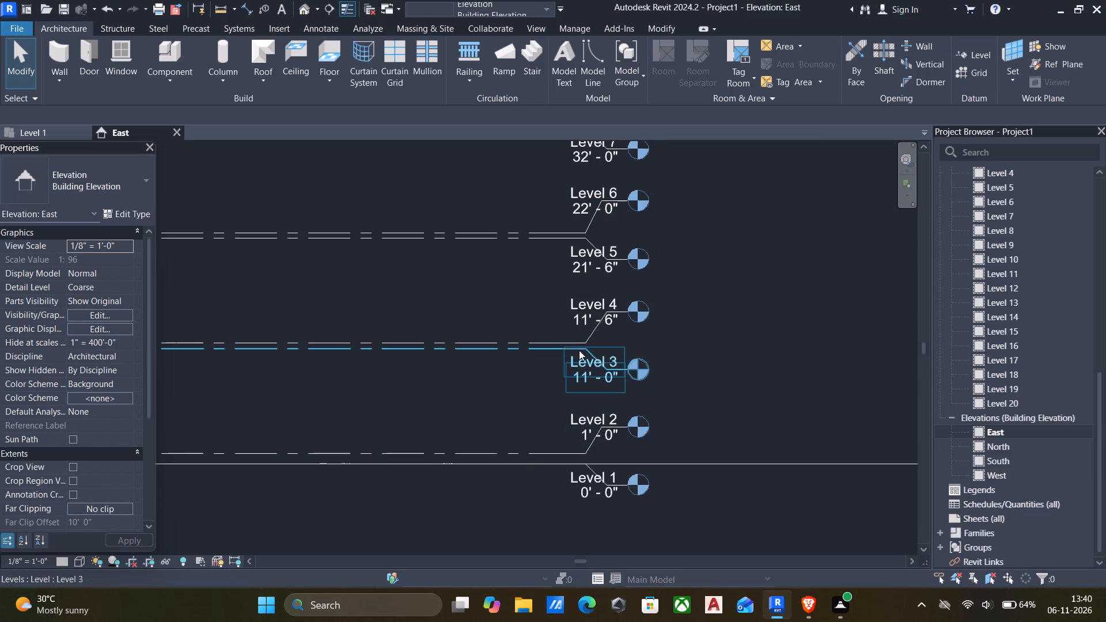
scroll(583, 311, up, 4)
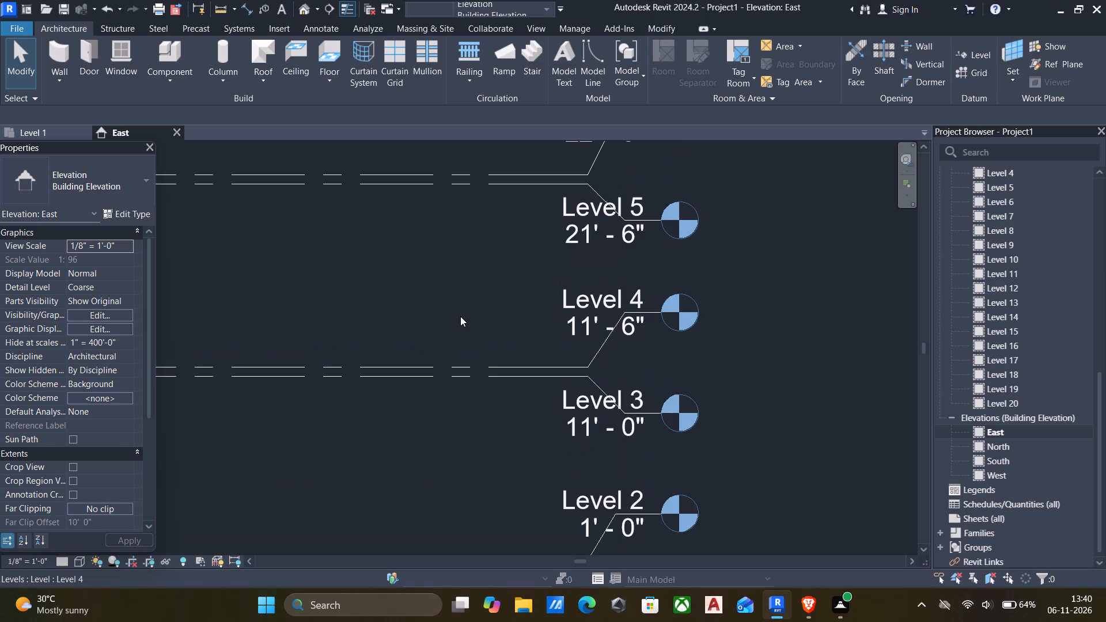
scroll(460, 316, down, 2)
middle_drag(460, 316, 463, 376)
scroll(460, 377, down, 1)
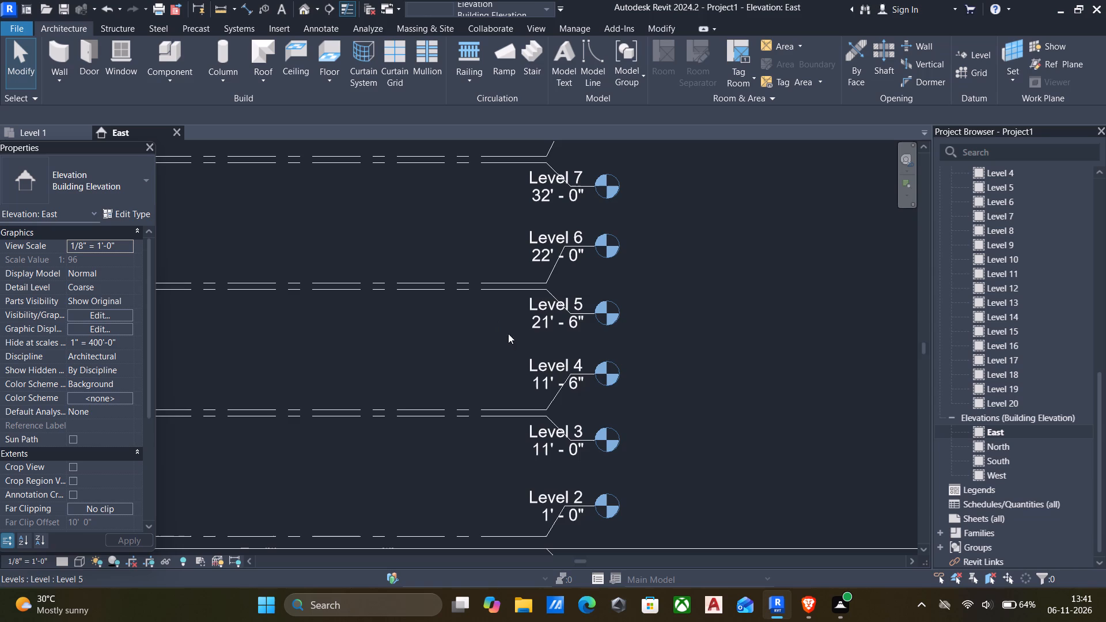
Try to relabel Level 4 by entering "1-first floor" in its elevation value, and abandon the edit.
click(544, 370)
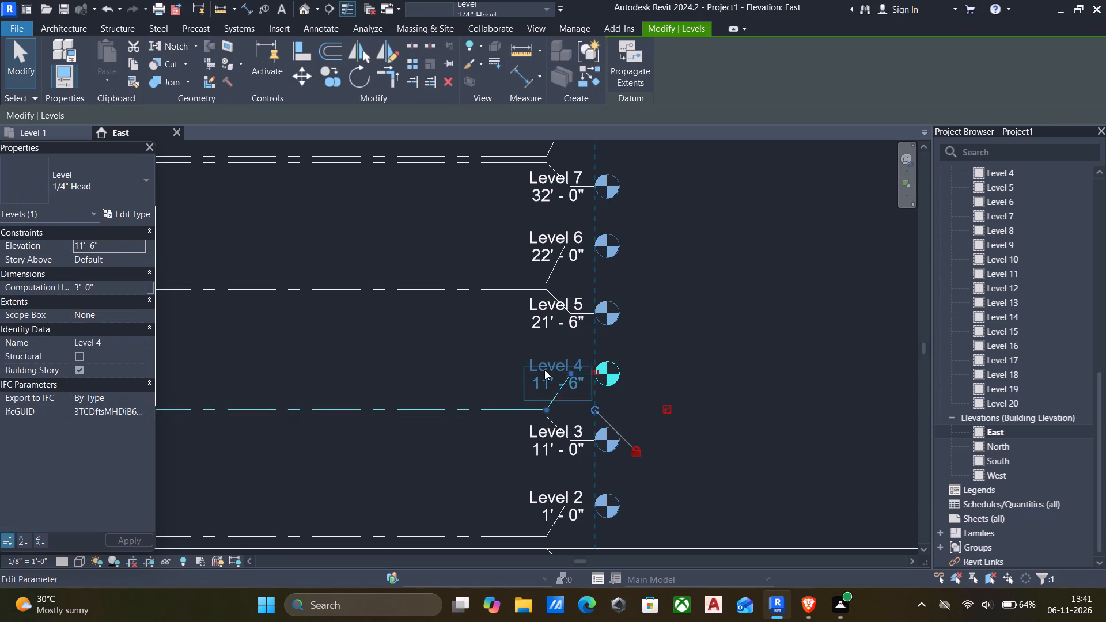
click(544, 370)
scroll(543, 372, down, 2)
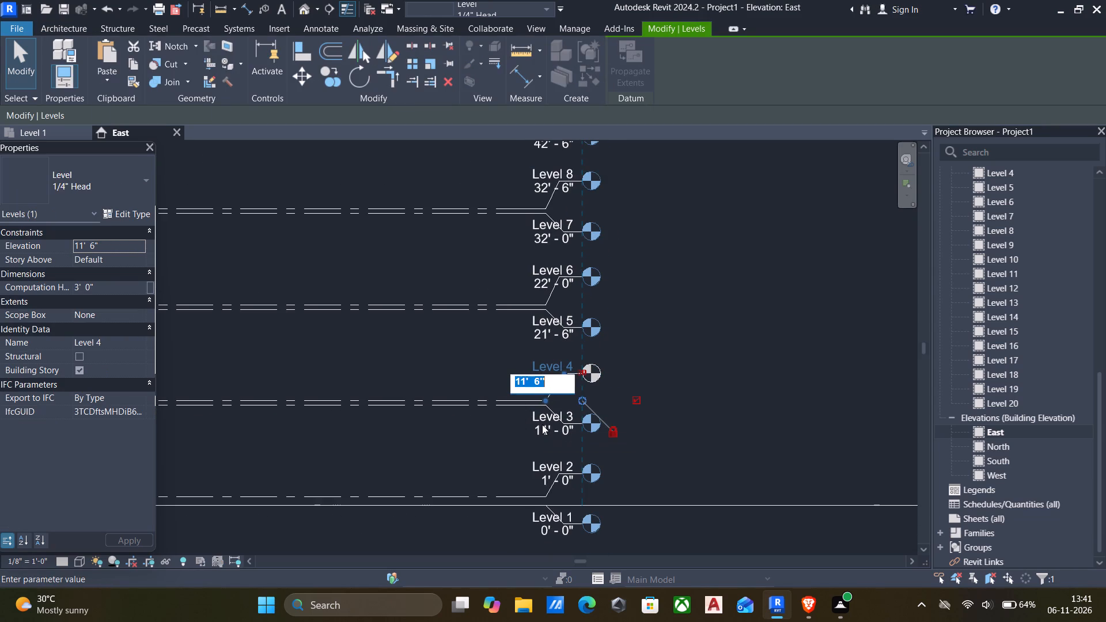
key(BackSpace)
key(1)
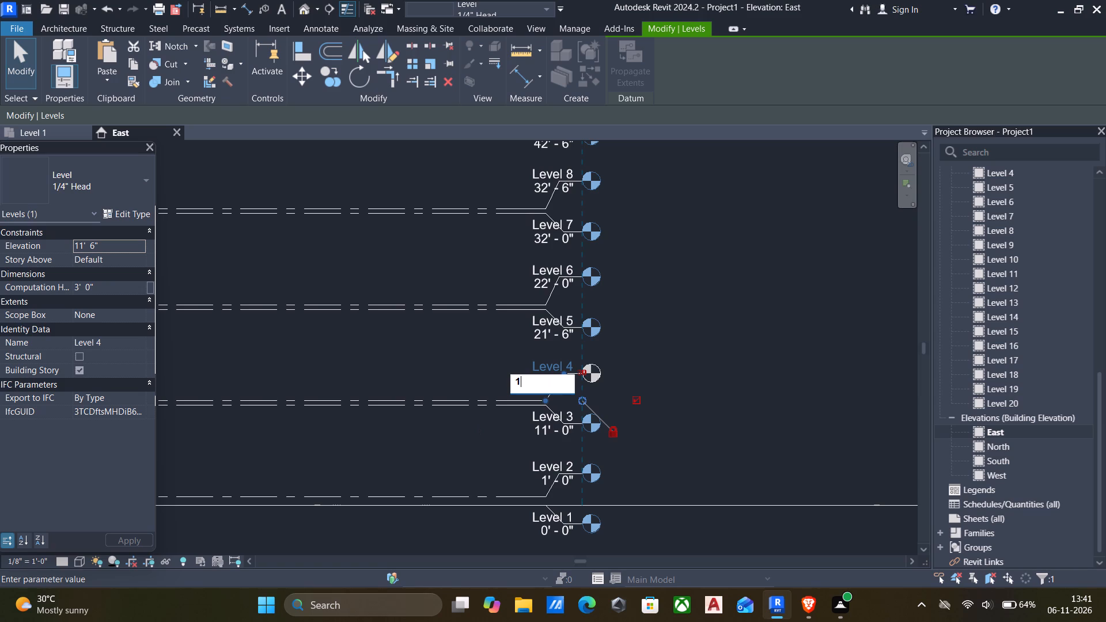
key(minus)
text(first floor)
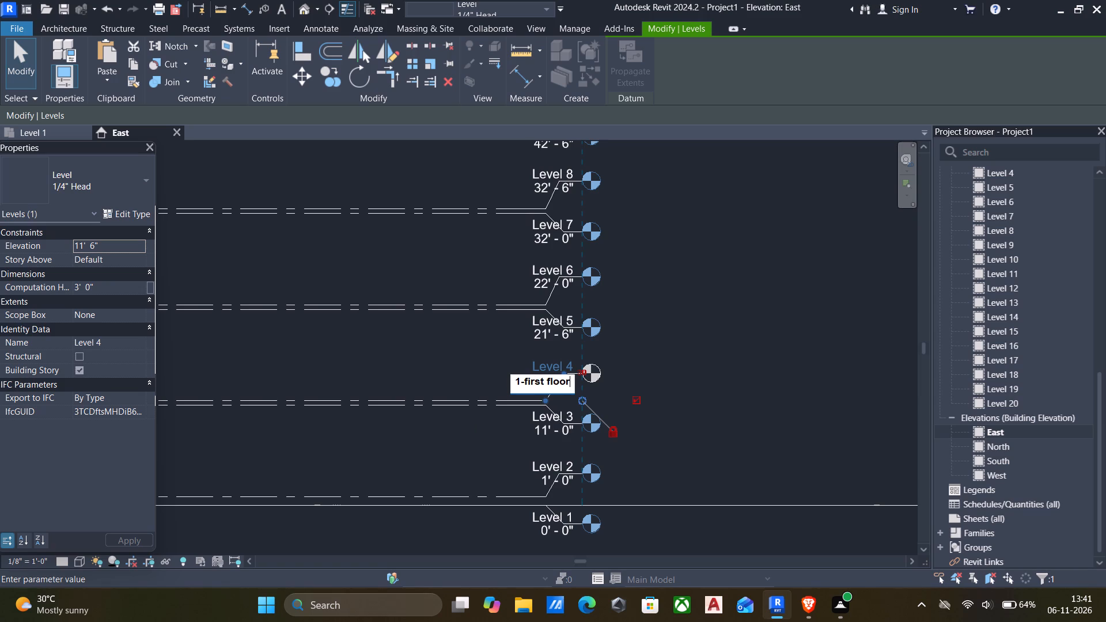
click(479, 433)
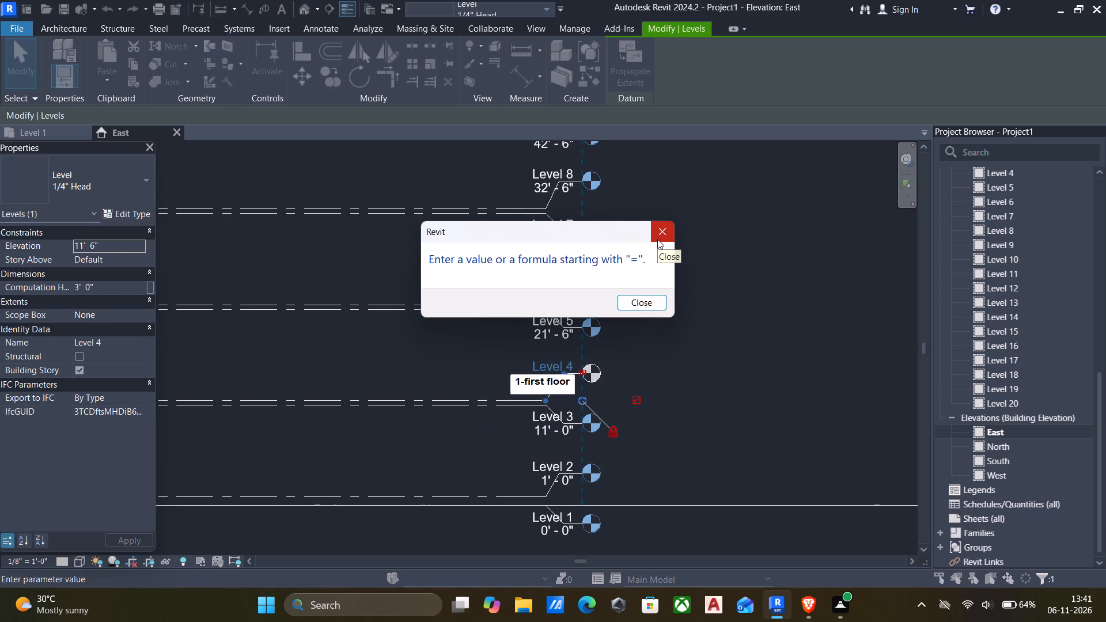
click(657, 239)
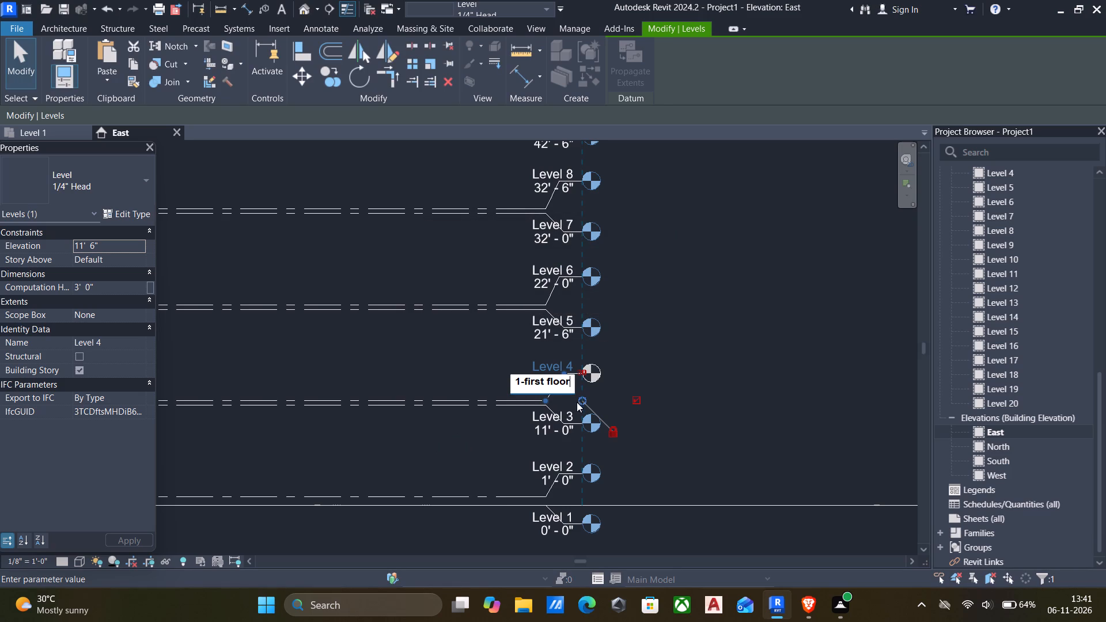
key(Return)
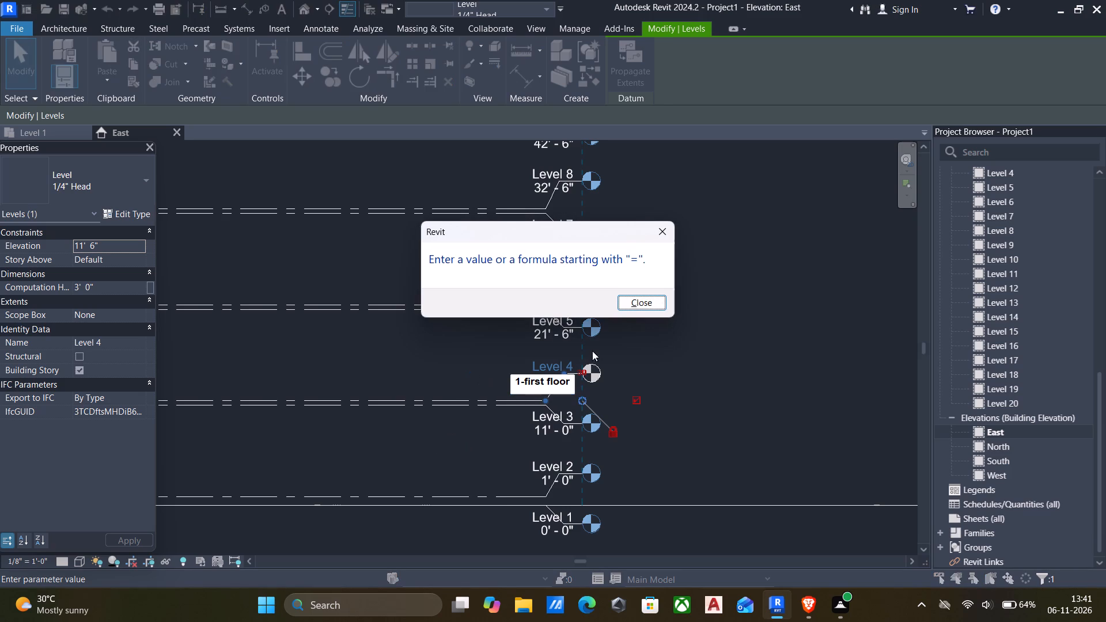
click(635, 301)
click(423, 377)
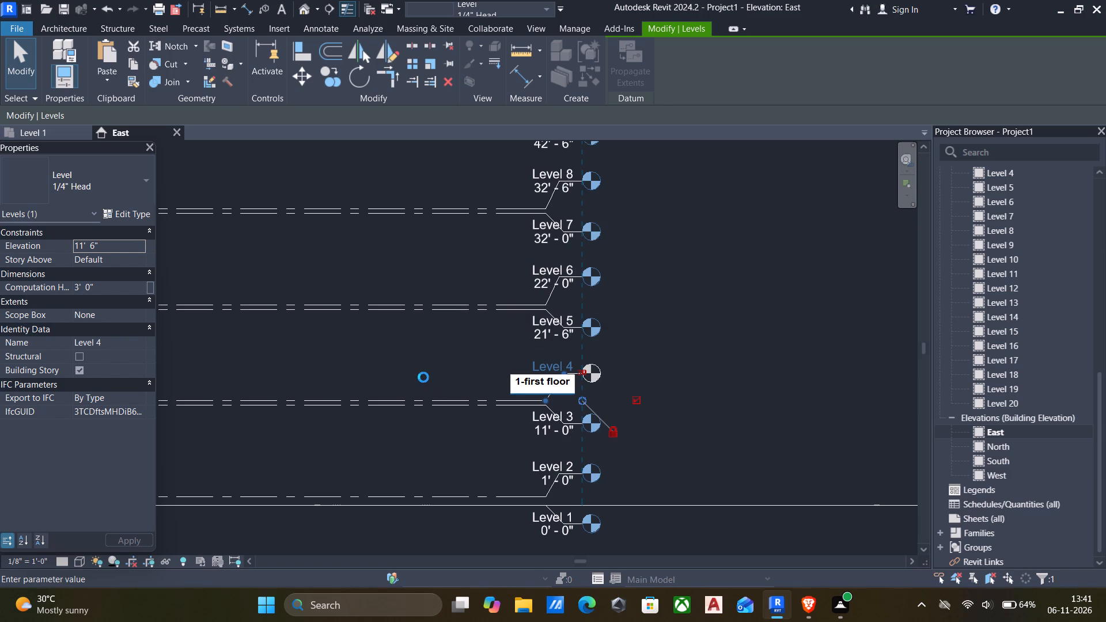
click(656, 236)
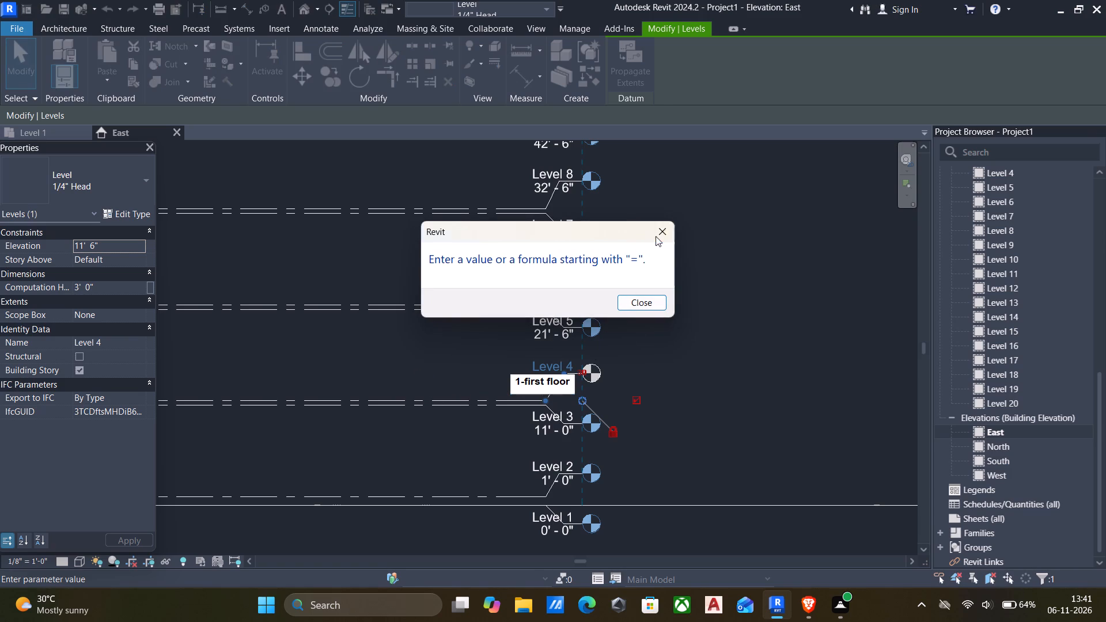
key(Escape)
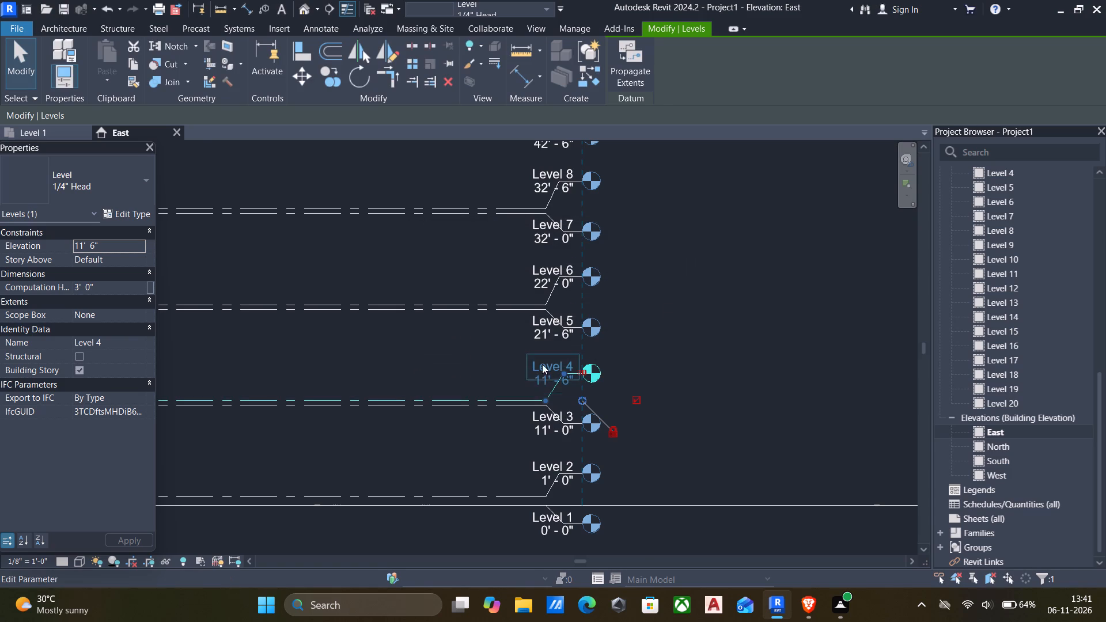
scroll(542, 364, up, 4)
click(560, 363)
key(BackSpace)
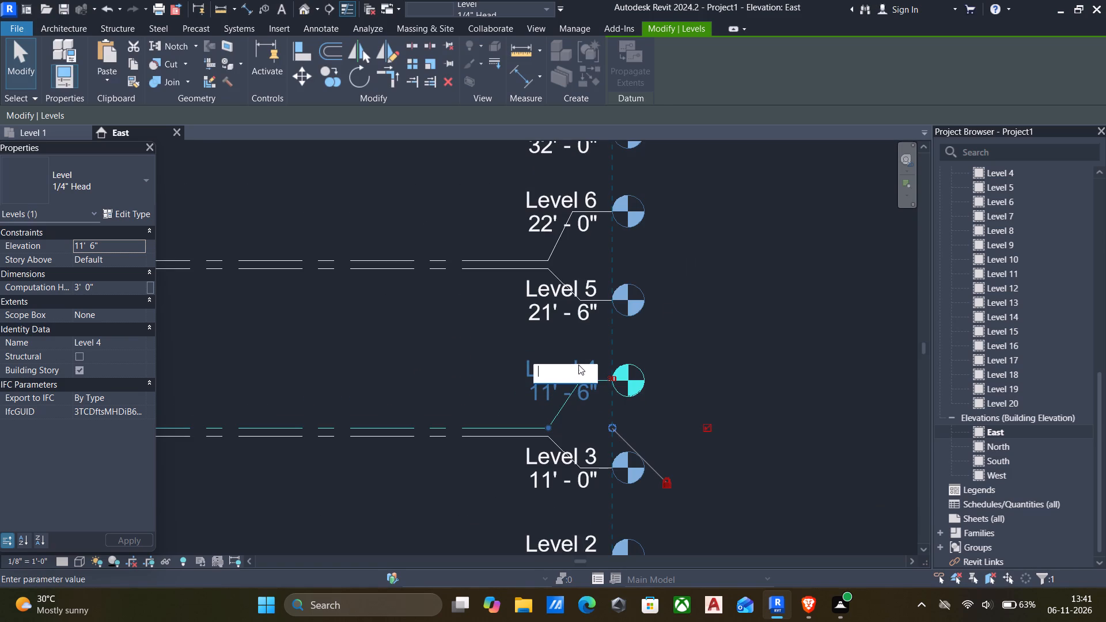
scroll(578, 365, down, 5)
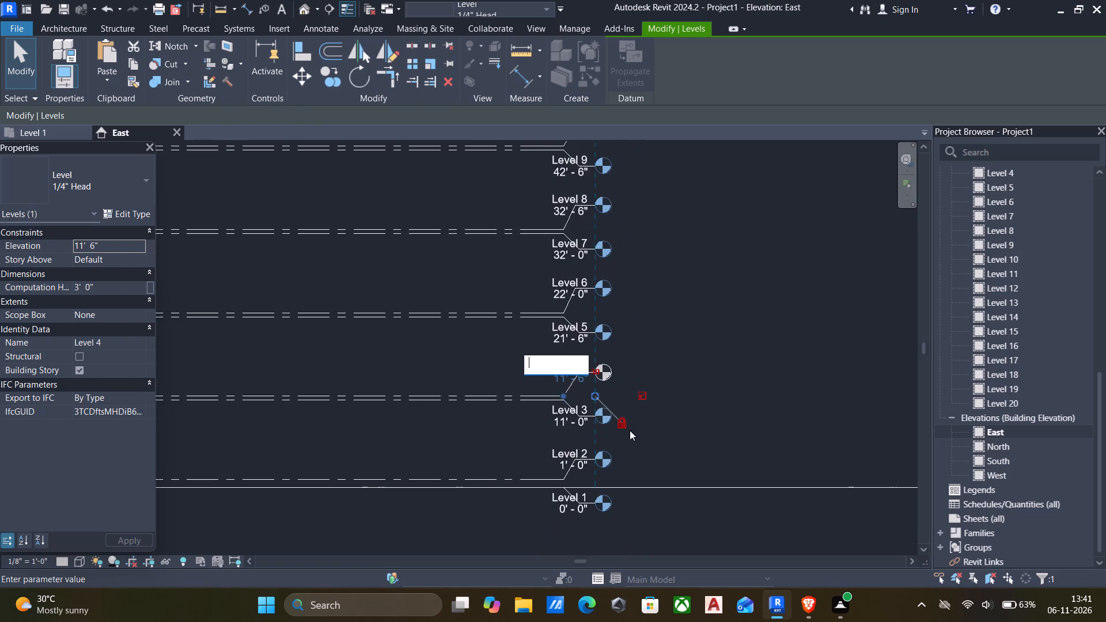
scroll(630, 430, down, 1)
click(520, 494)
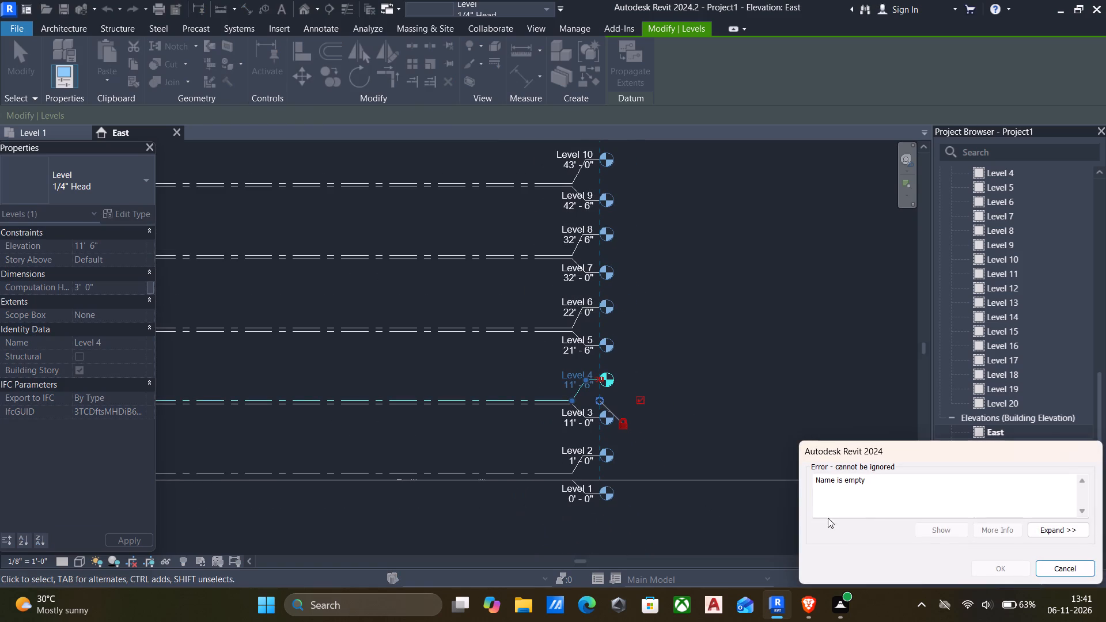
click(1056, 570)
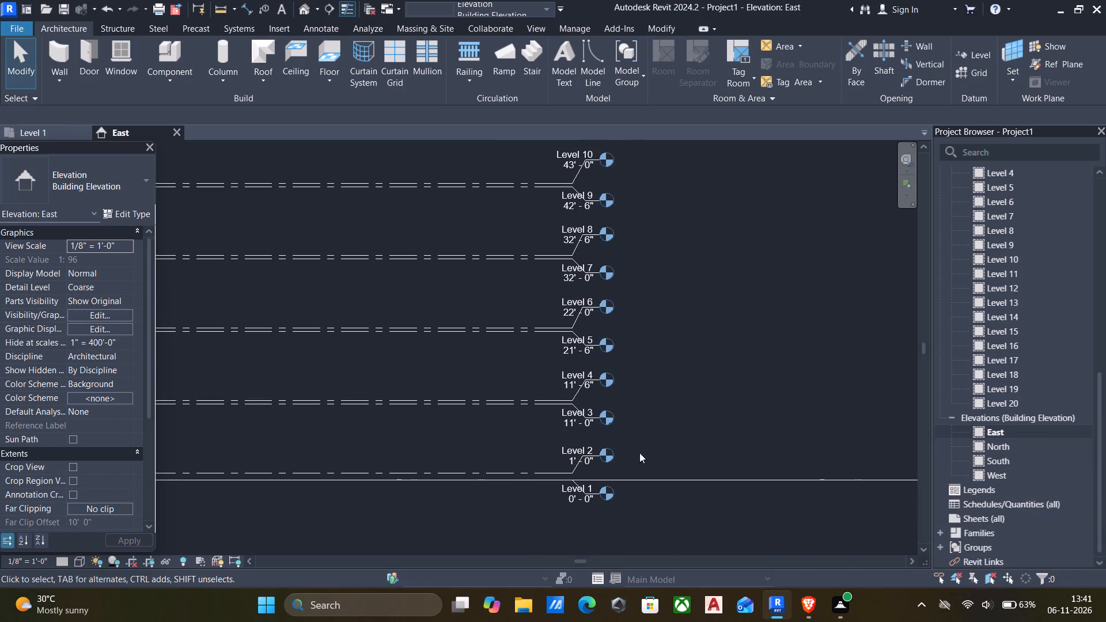
Rename Level 1 as "0 floor" and rename its corresponding views to match.
scroll(537, 484, up, 3)
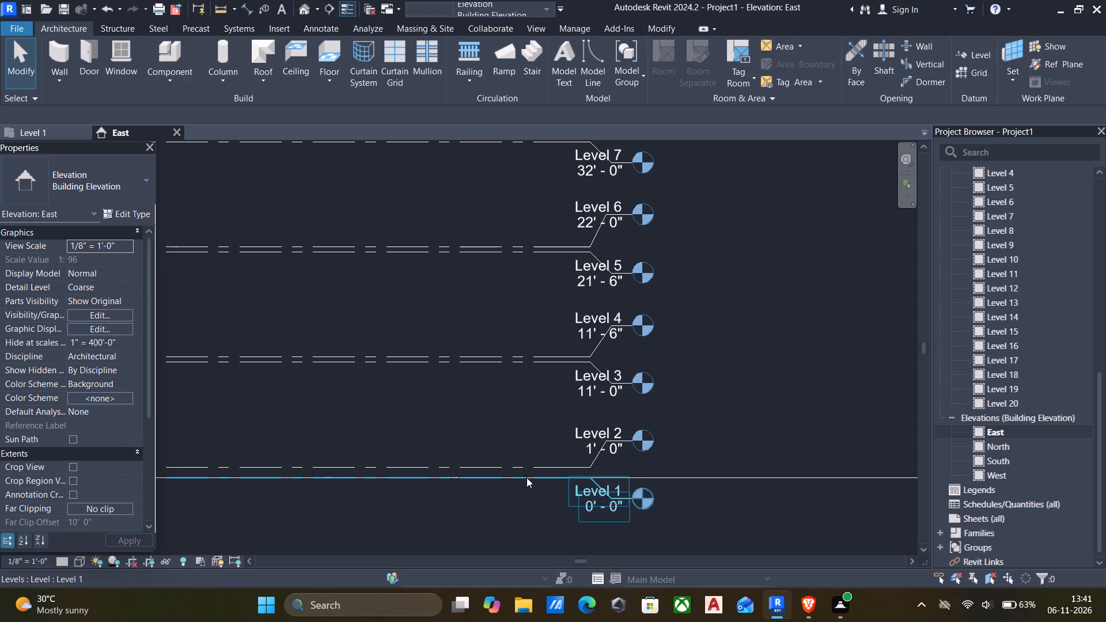
click(527, 477)
click(592, 490)
key(0)
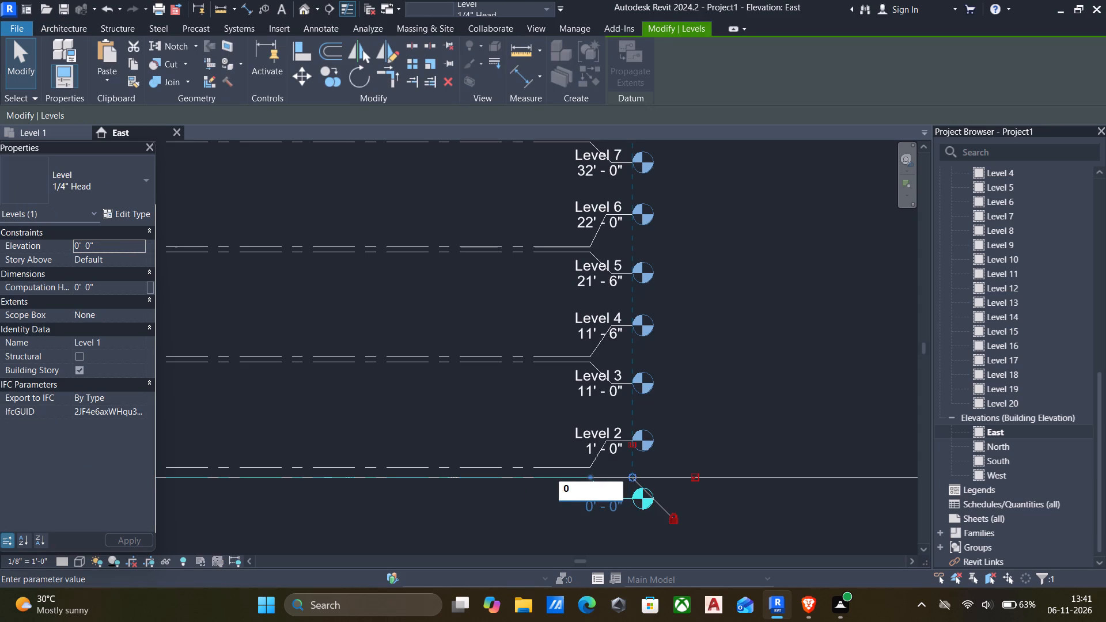
key(0)
key(BackSpace)
key(space)
text(floor)
click(736, 380)
click(604, 300)
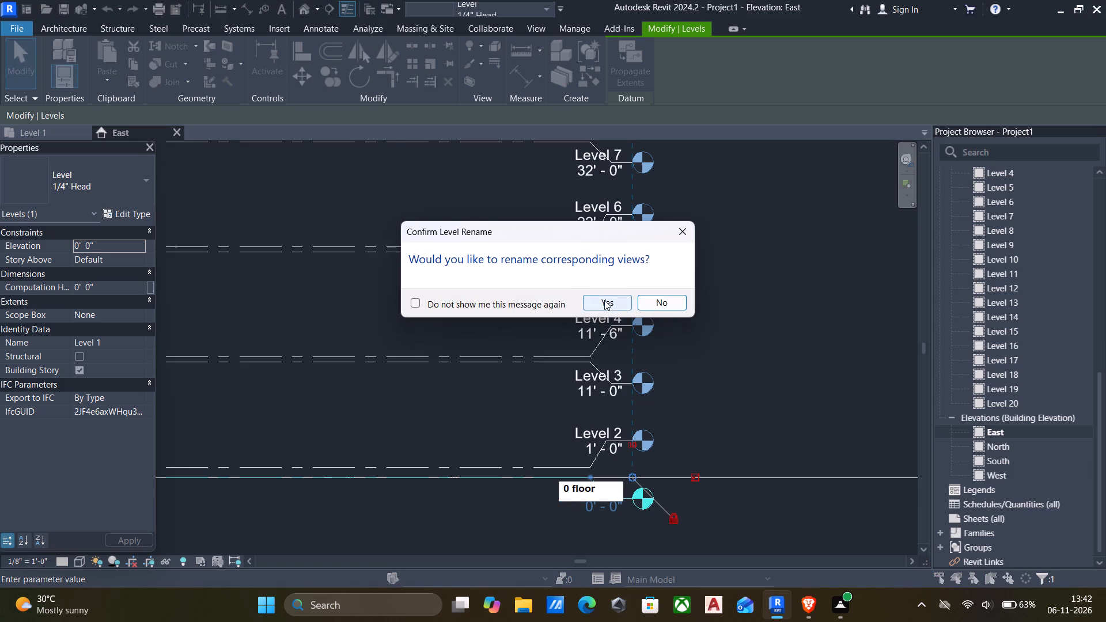
Rename Level 2 as "1-floor" and rename its corresponding views to match.
click(582, 433)
click(582, 433)
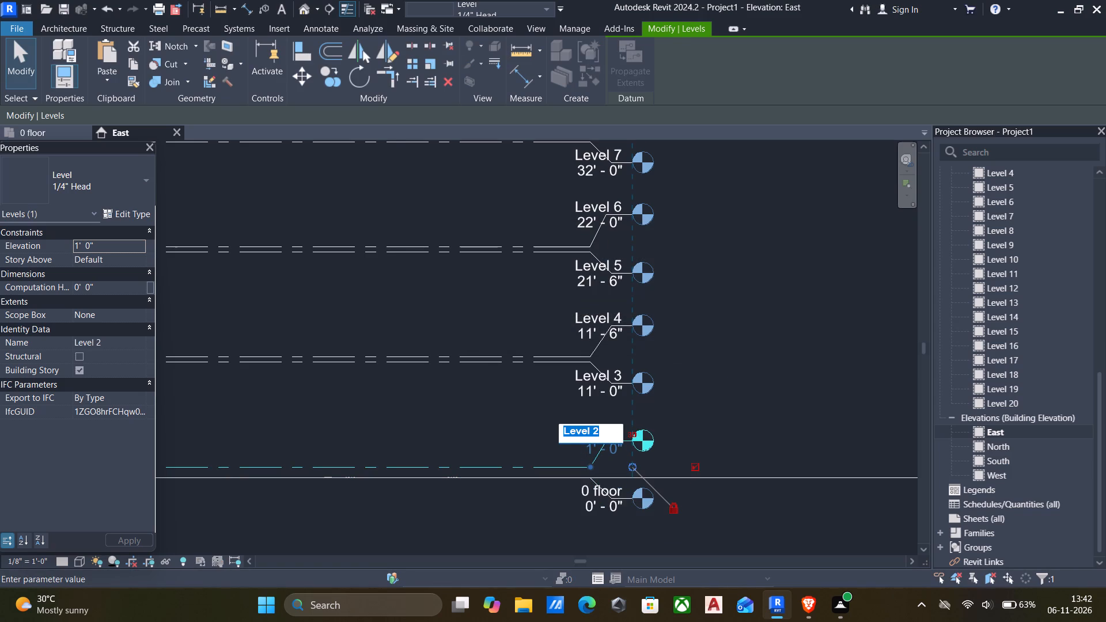
key(BackSpace)
text(1-)
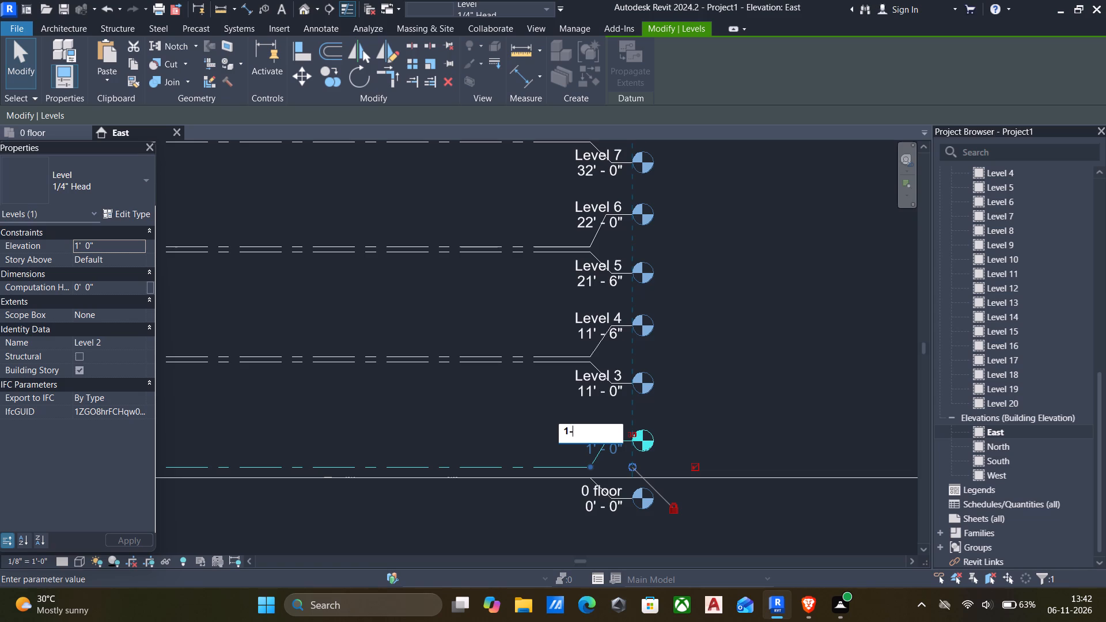
text(floor)
click(513, 416)
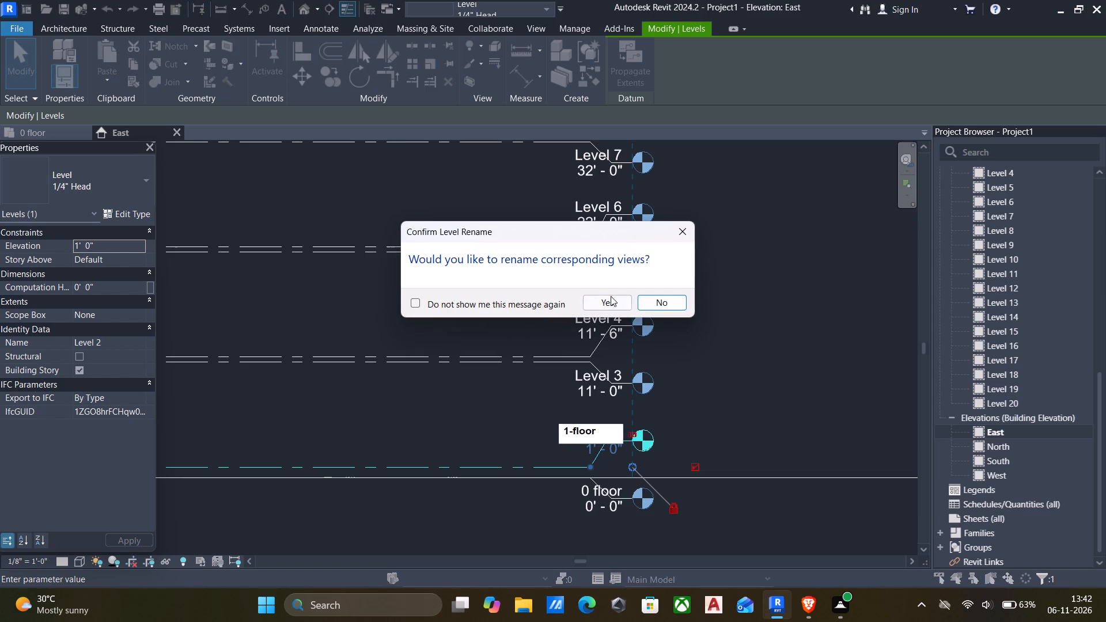
click(611, 307)
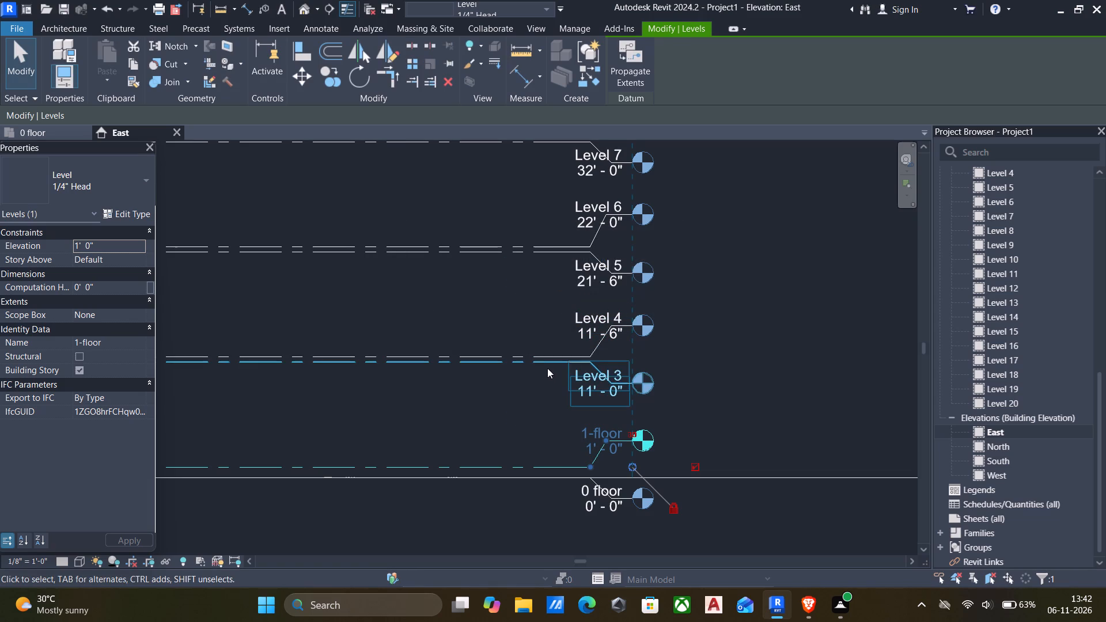
Rename Level 3 as "2-floor" and rename its corresponding views to match.
click(541, 364)
click(596, 374)
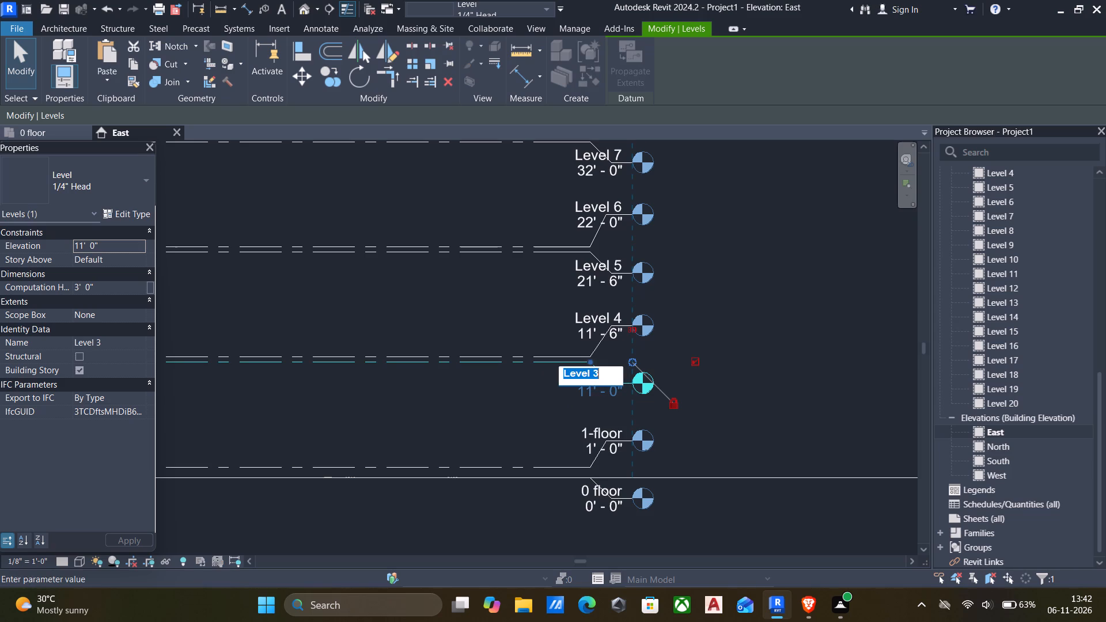
key(BackSpace)
key(2)
key(minus)
text(floor)
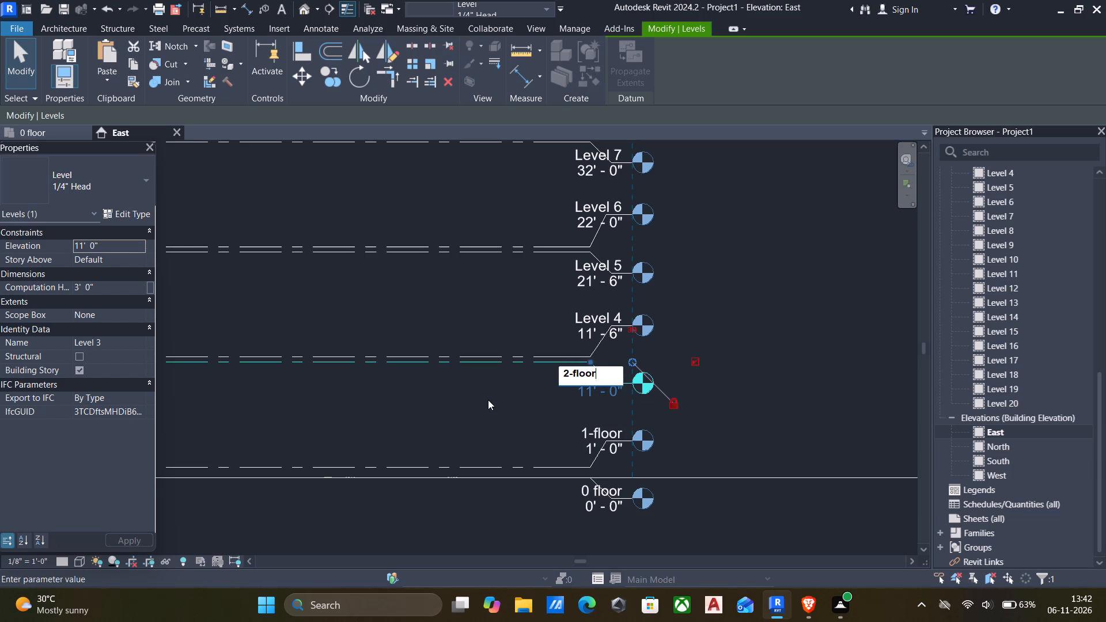
click(488, 400)
click(605, 301)
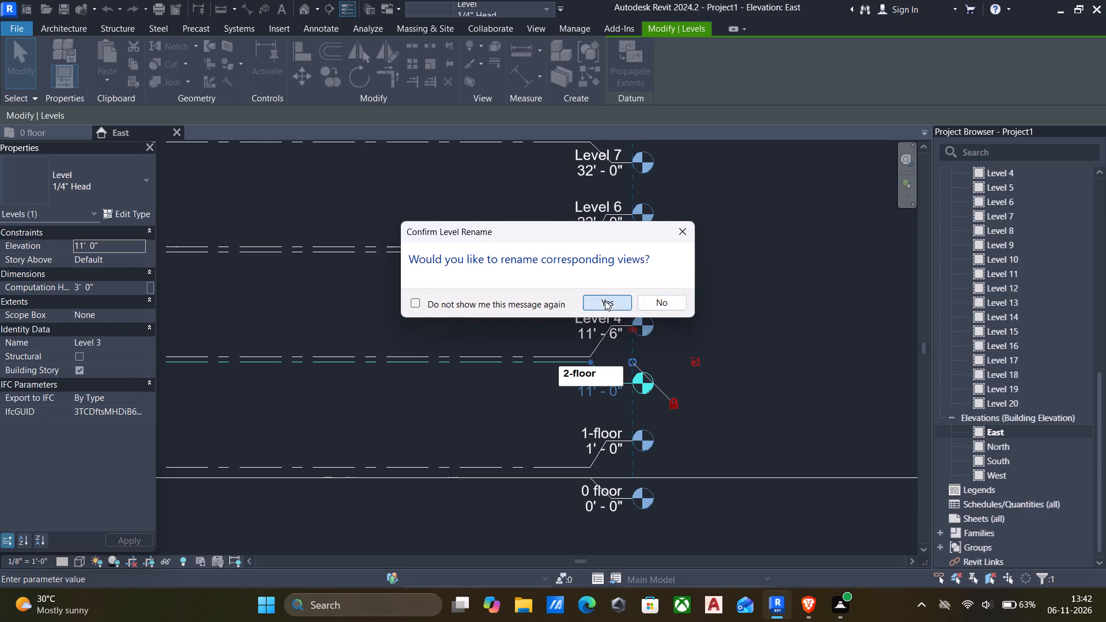
click(530, 406)
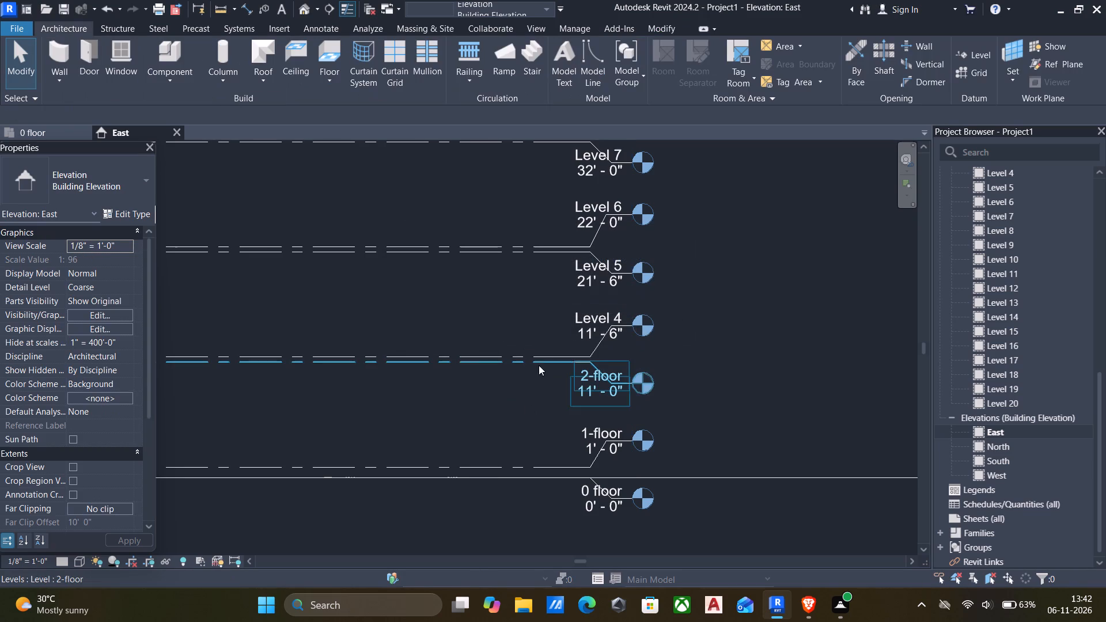
Rename Level 4 as "3-first floor" and rename its corresponding views to match.
click(536, 358)
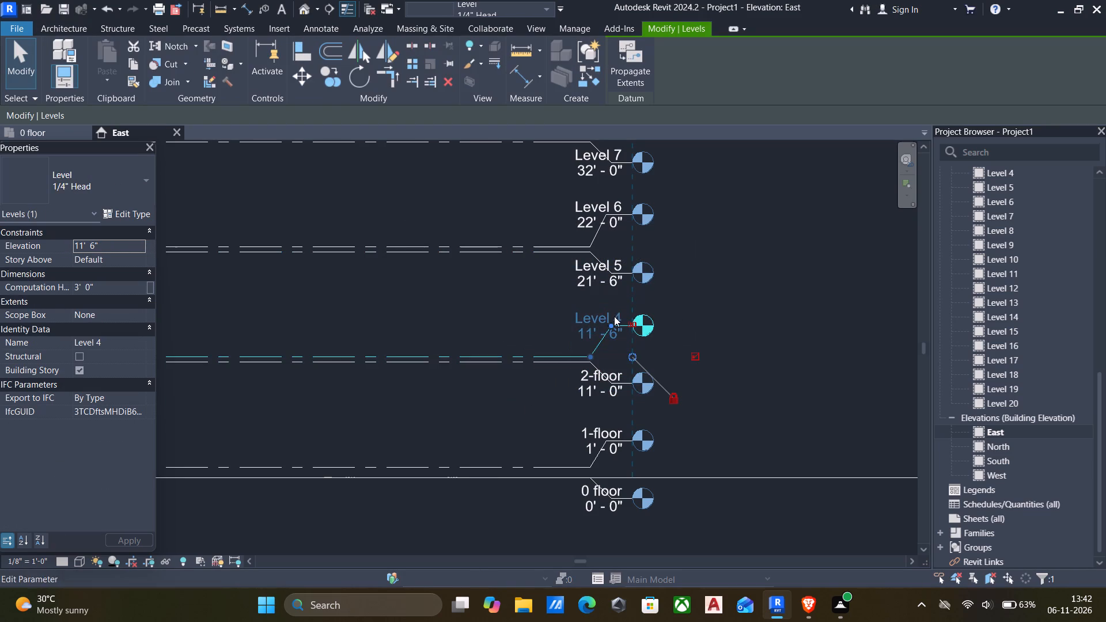
click(614, 316)
click(584, 317)
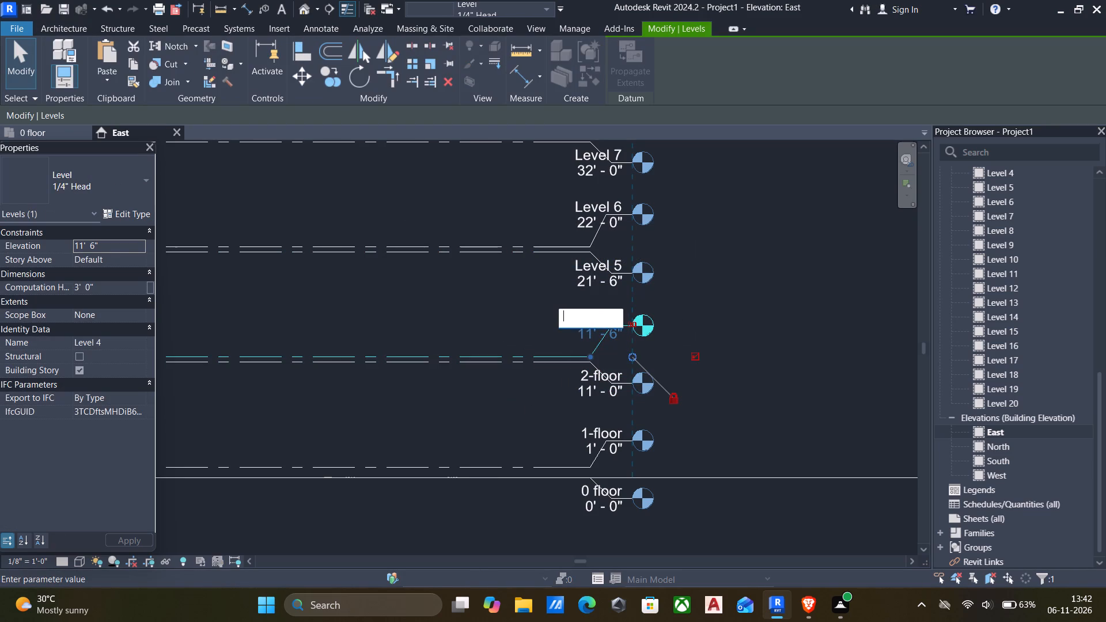
key(BackSpace)
key(3)
key(minus)
text(fir)
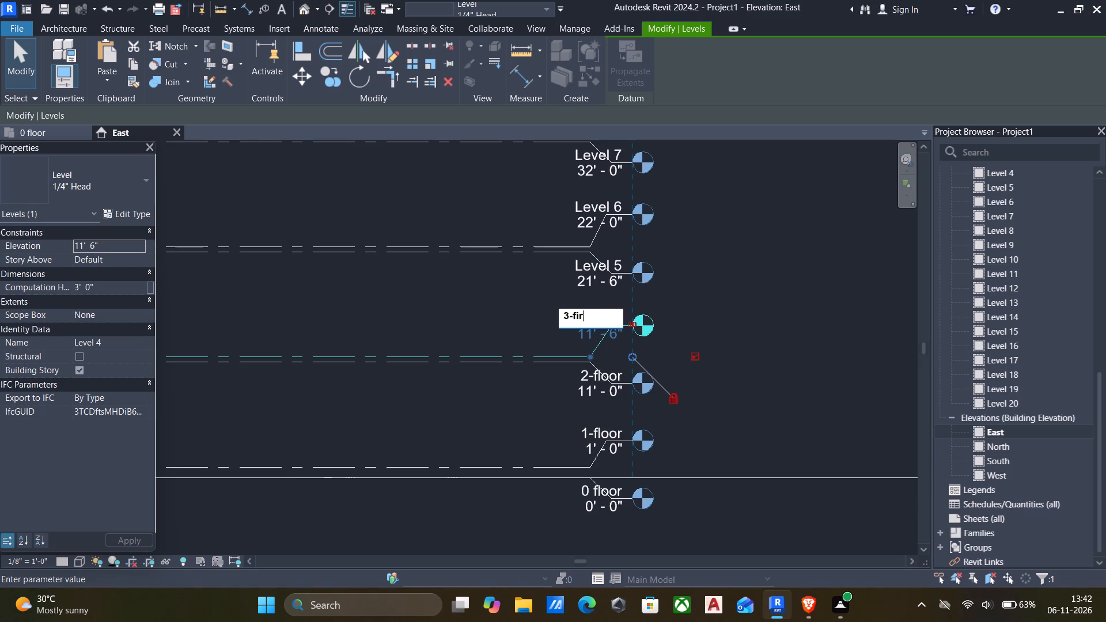
text(st floor)
click(498, 299)
click(594, 301)
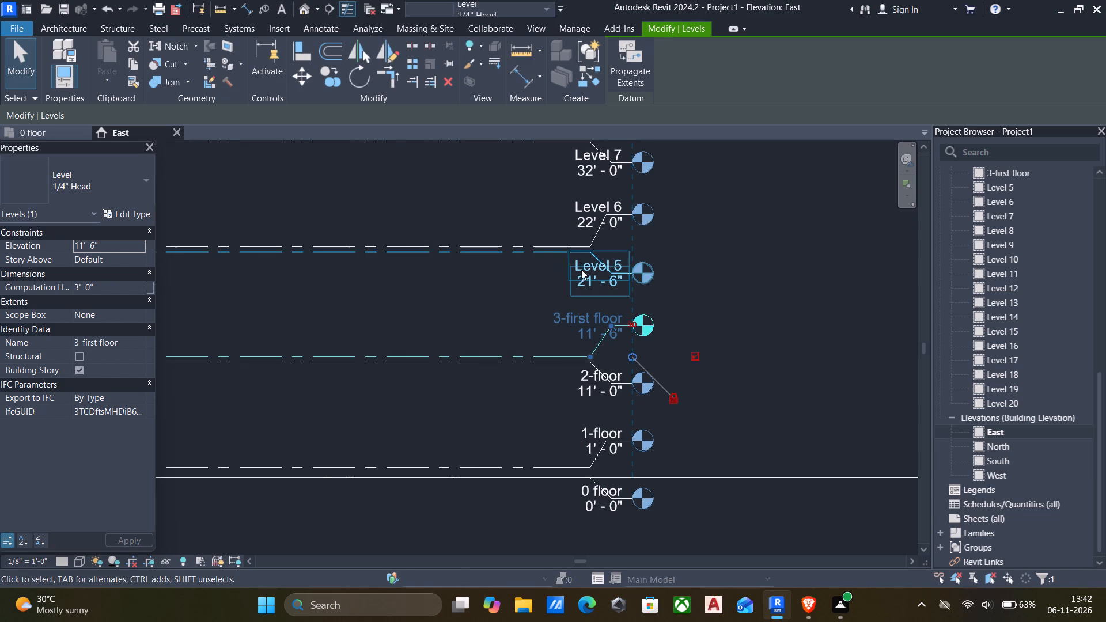
Rename Level 5 as "4-slab 1" and rename its corresponding views to match.
click(596, 266)
click(596, 266)
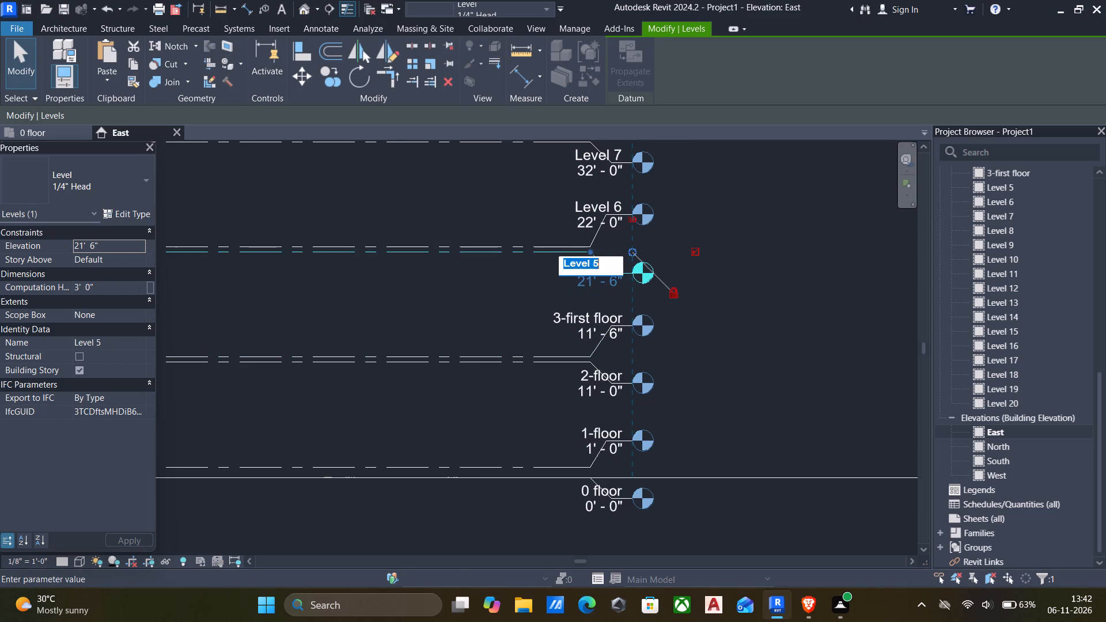
key(BackSpace)
text(4-)
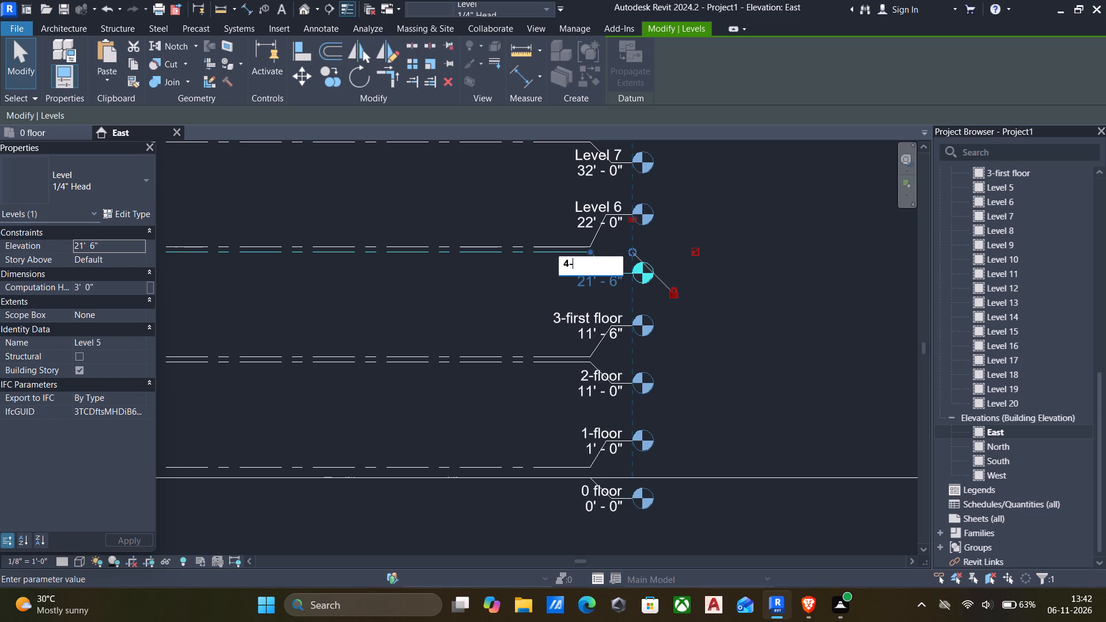
text(slan)
key(BackSpace)
key(b)
key(space)
text(1)
click(437, 296)
click(601, 302)
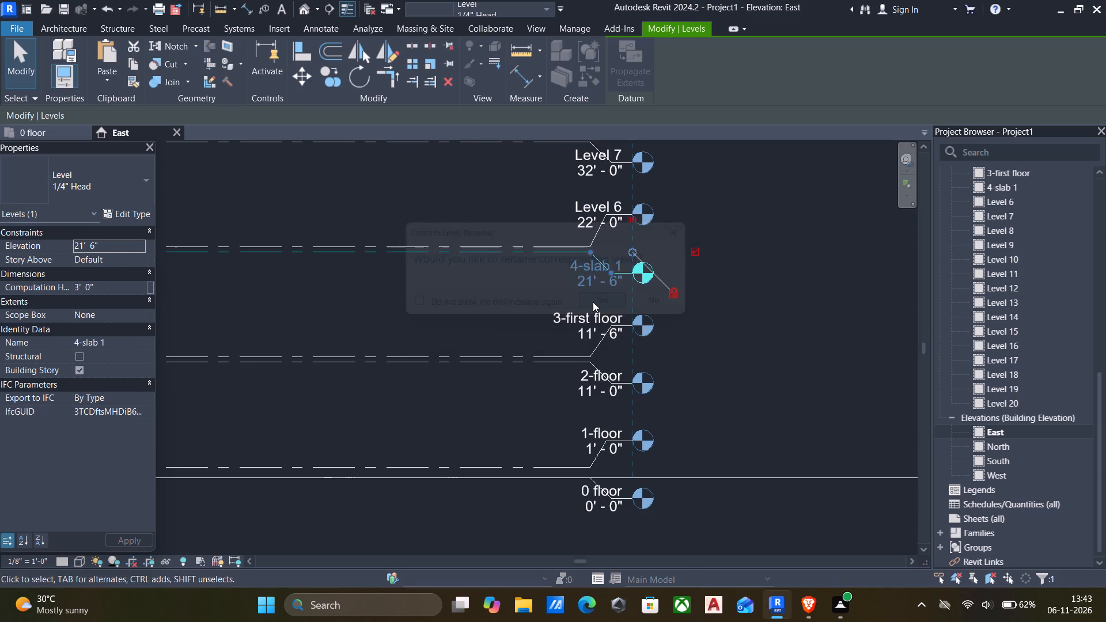
Rename Level 6 as "5-second floor" and rename its corresponding views to match.
scroll(546, 244, up, 3)
click(538, 246)
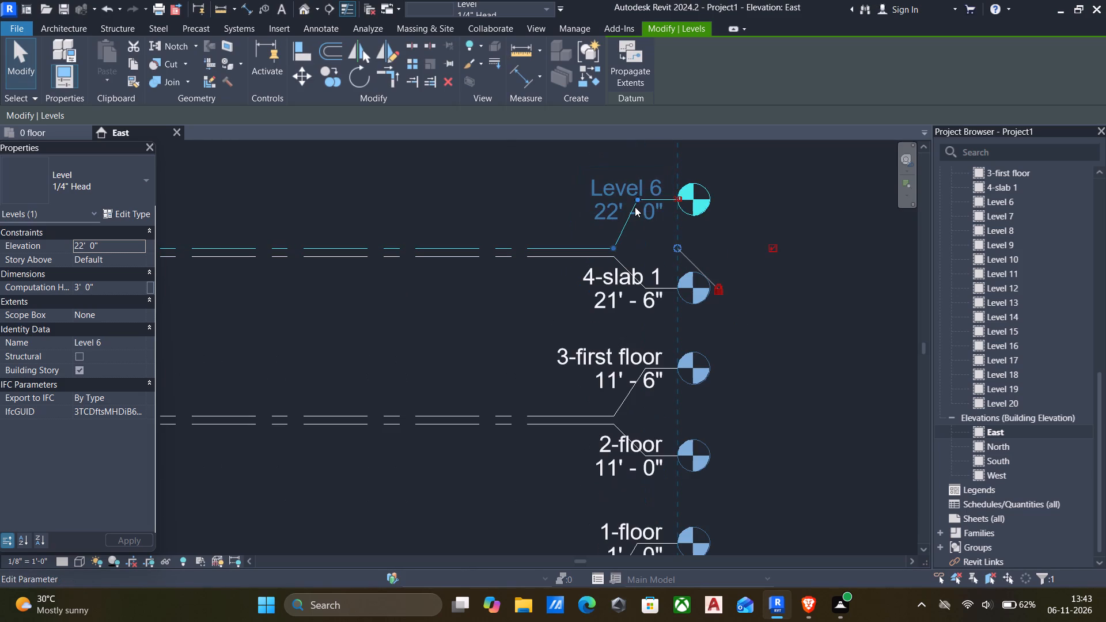
click(623, 181)
key(BackSpace)
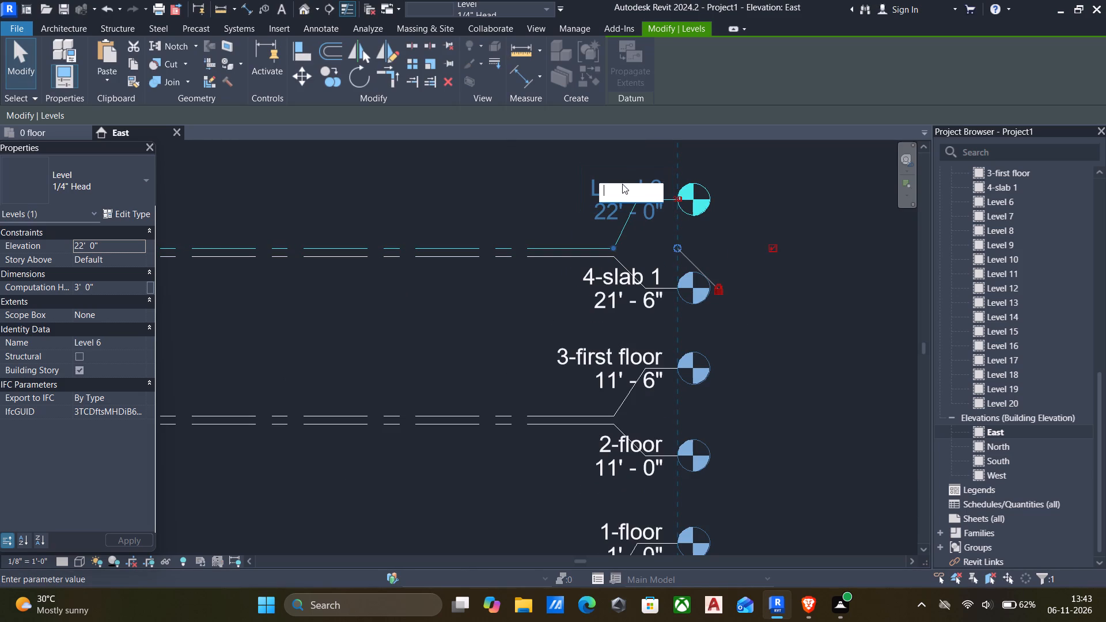
text(5-)
text(second floor)
click(452, 334)
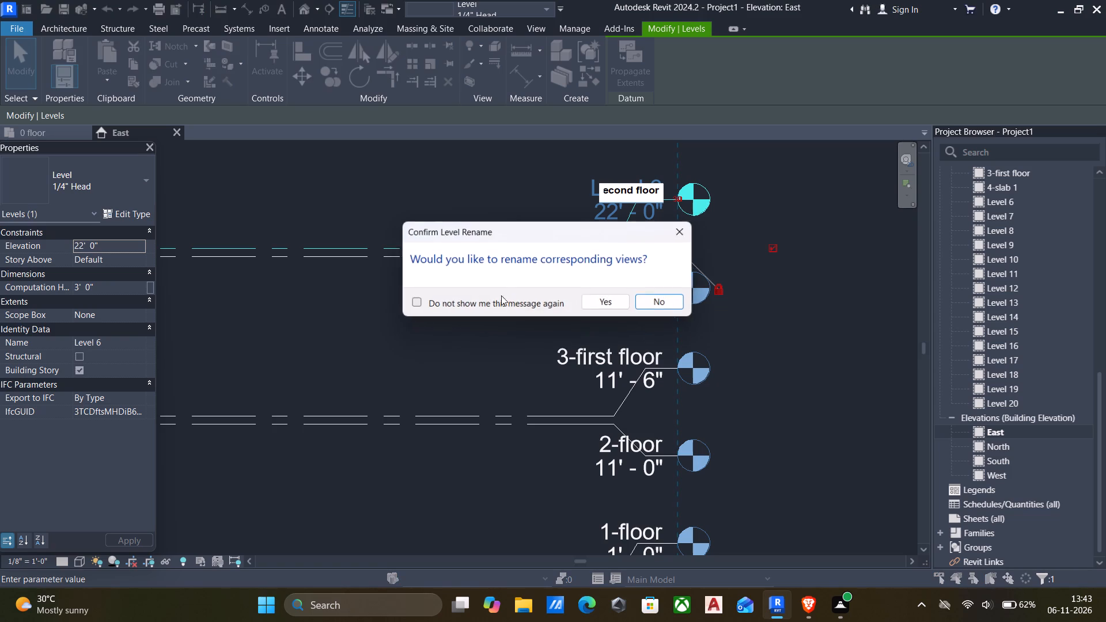
click(603, 306)
Rename Level 7 as "6-slab 2" and rename its corresponding views to match.
scroll(564, 240, down, 3)
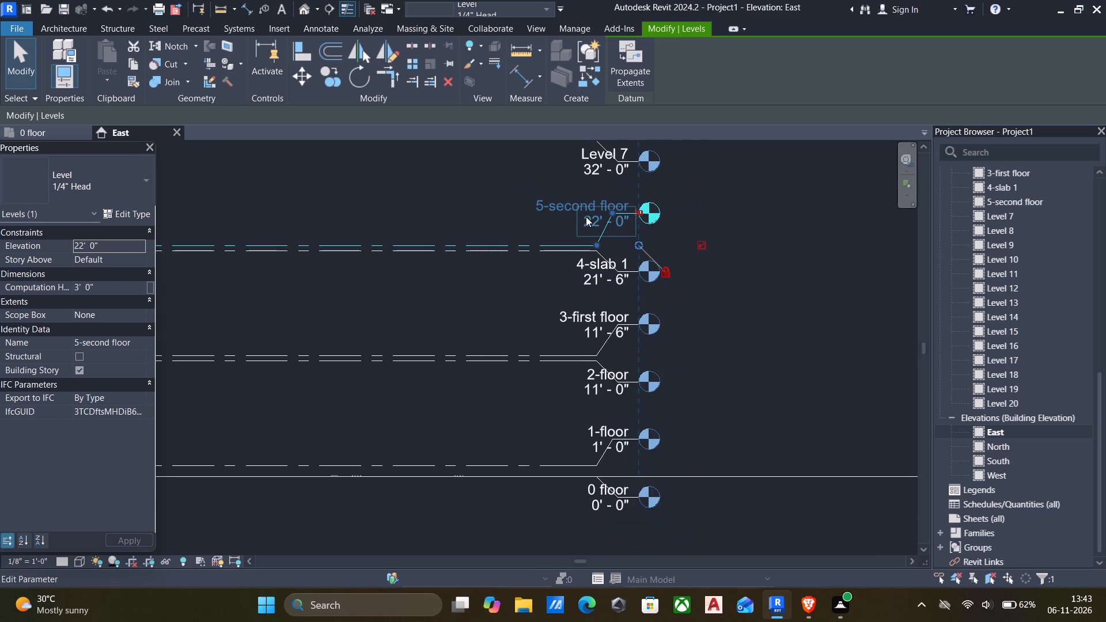
middle_drag(580, 219, 552, 299)
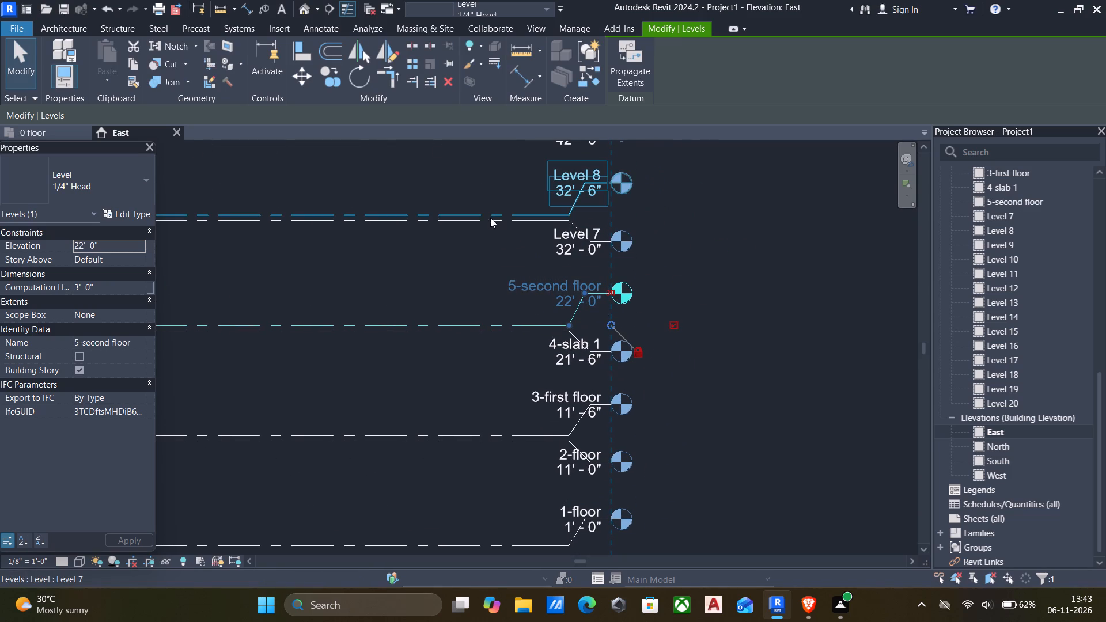
click(489, 220)
click(575, 233)
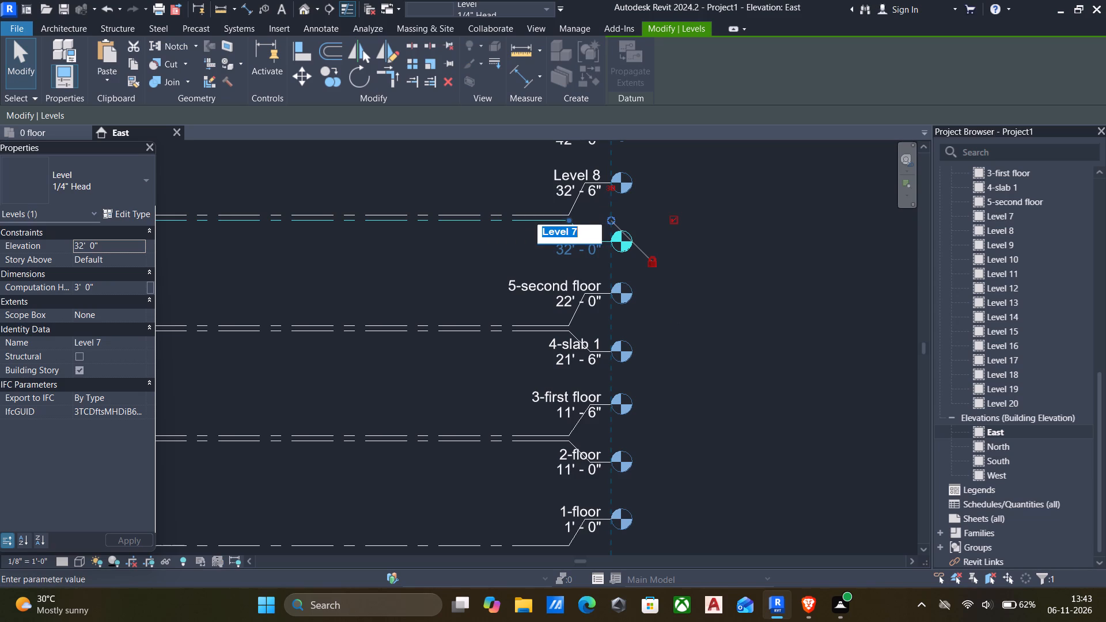
key(BackSpace)
key(6)
key(minus)
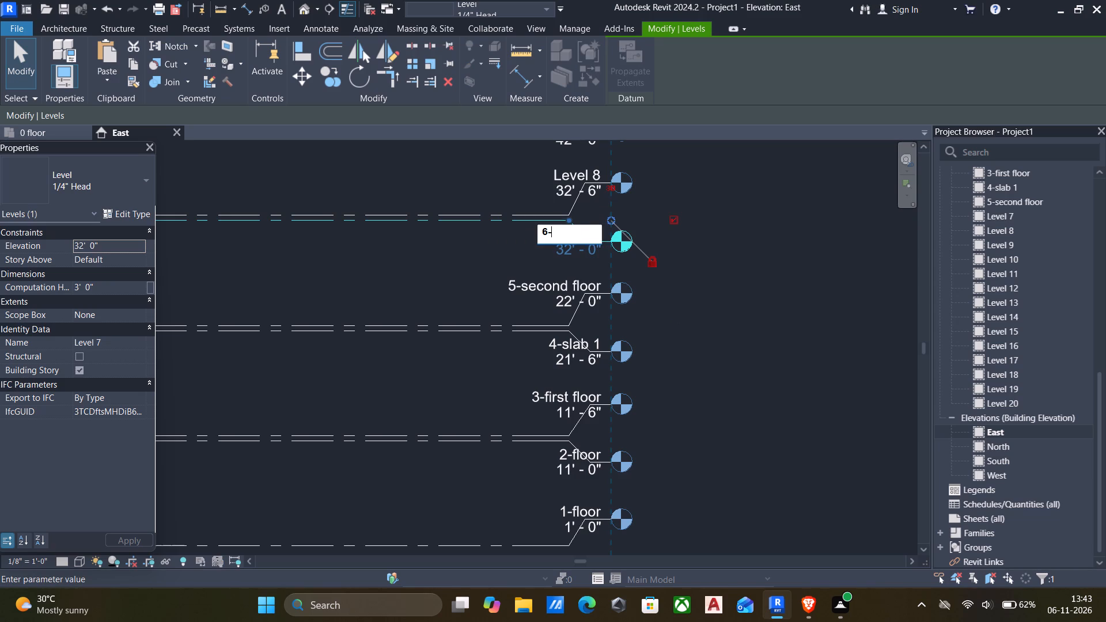
text(slab)
key(space)
text(2)
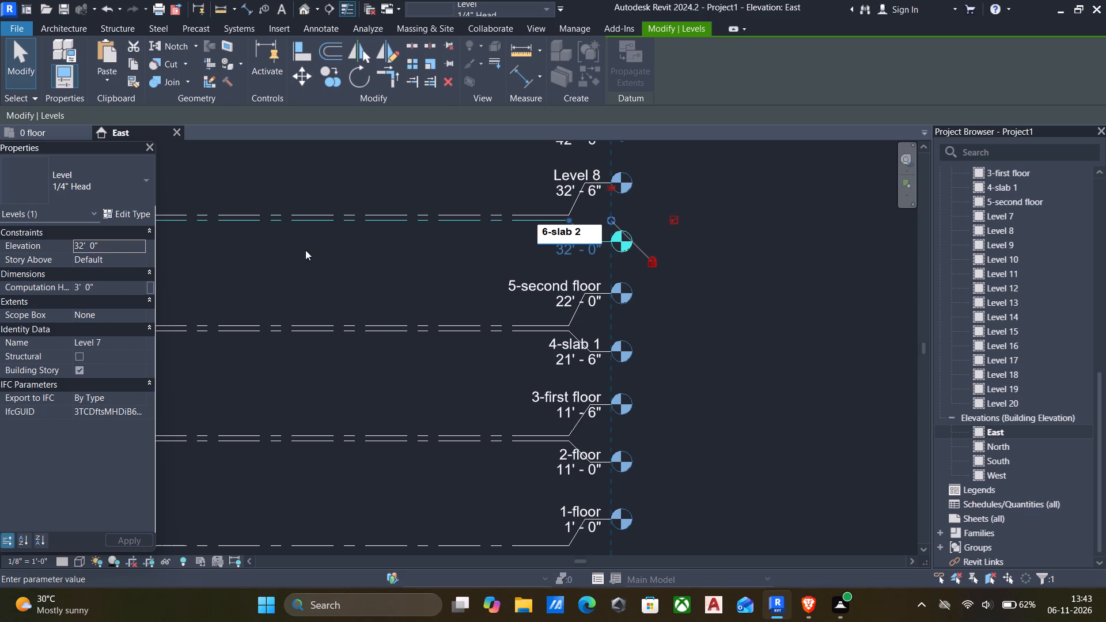
click(306, 251)
click(613, 301)
Rename Level 8 as "7-third floor" and rename its corresponding views to match.
scroll(478, 292, down, 1)
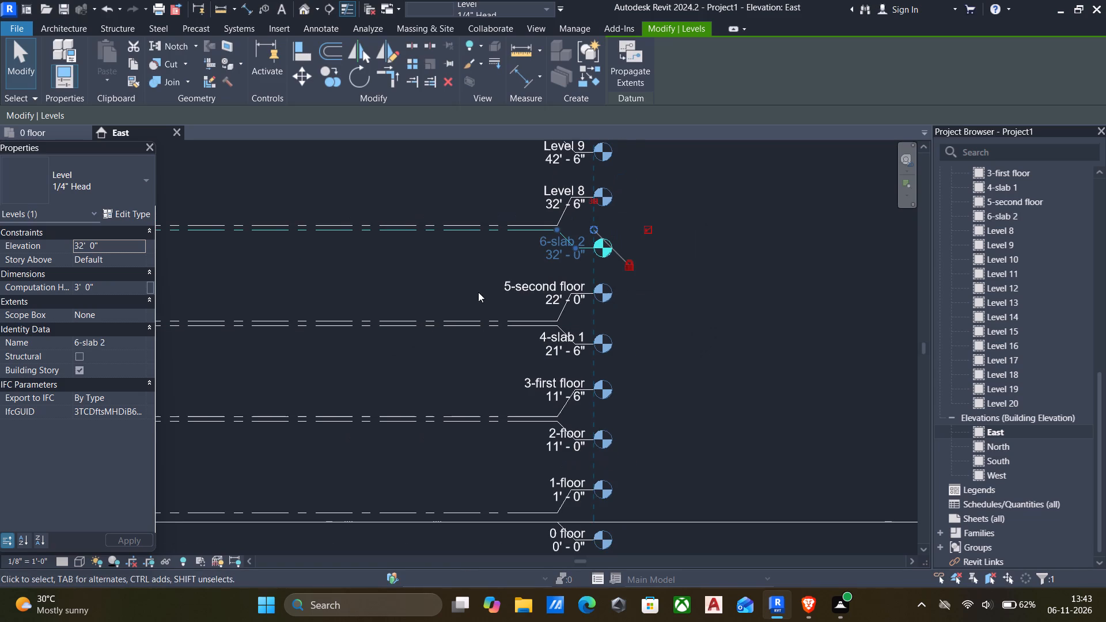
scroll(522, 202, up, 2)
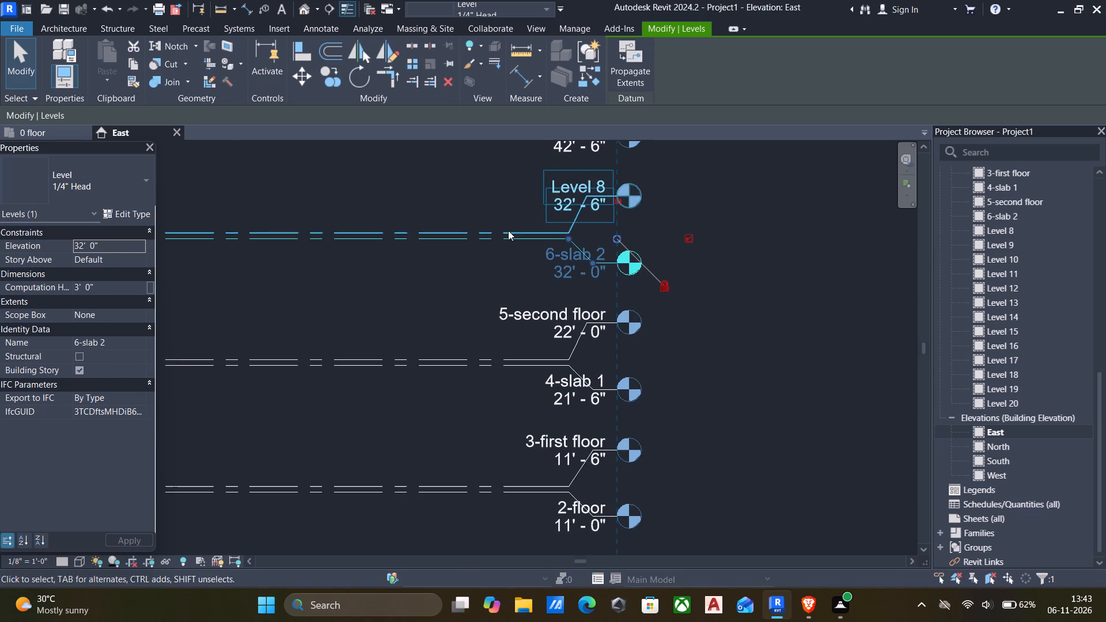
click(508, 230)
click(570, 180)
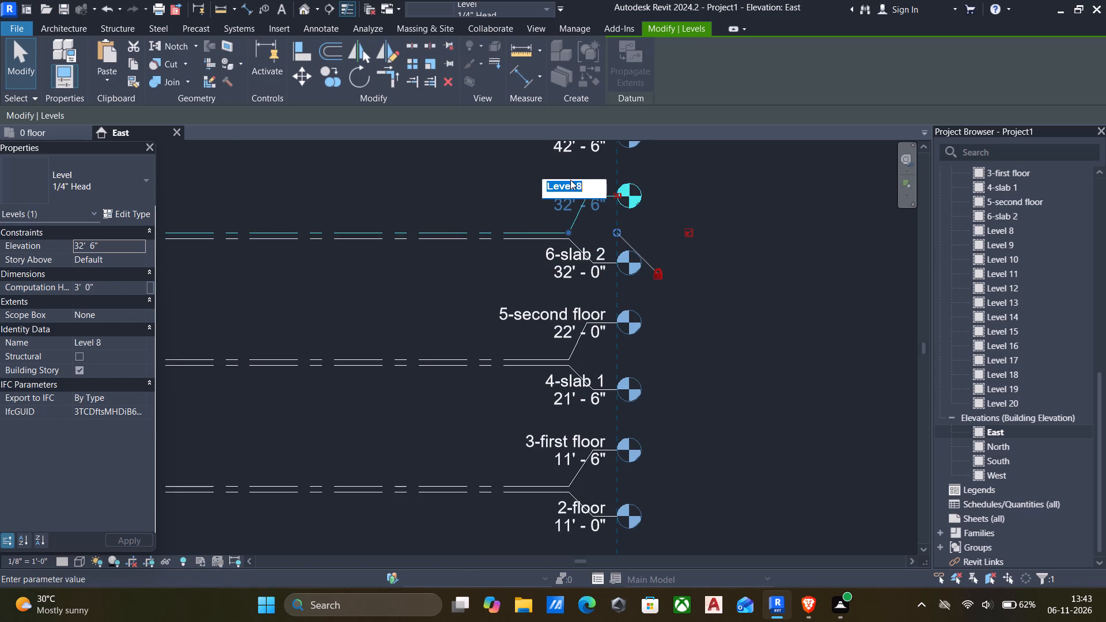
key(BackSpace)
key(7)
key(minus)
text(thi)
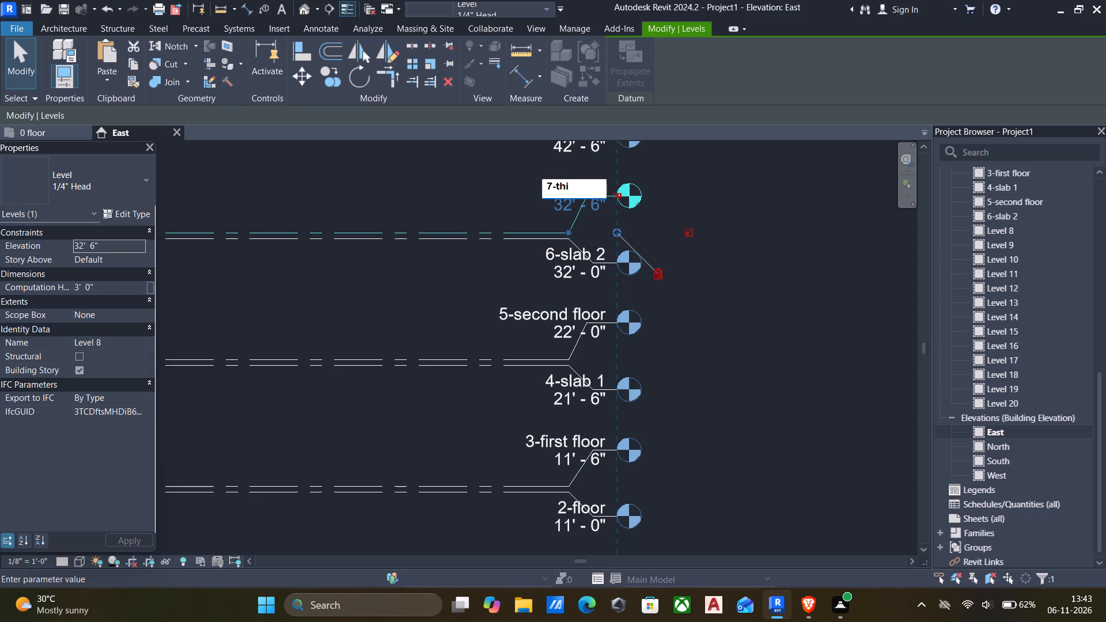
text(rd floor)
click(713, 256)
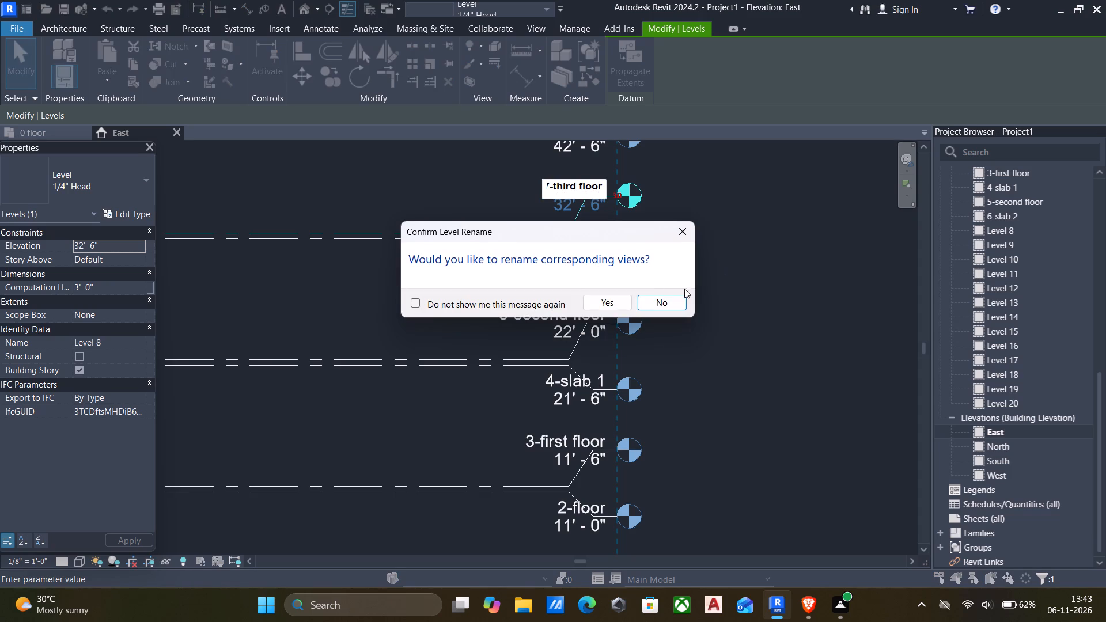
click(615, 302)
Rename Level 9 as "8-slab 3" and rename its corresponding views to match.
scroll(630, 295, down, 3)
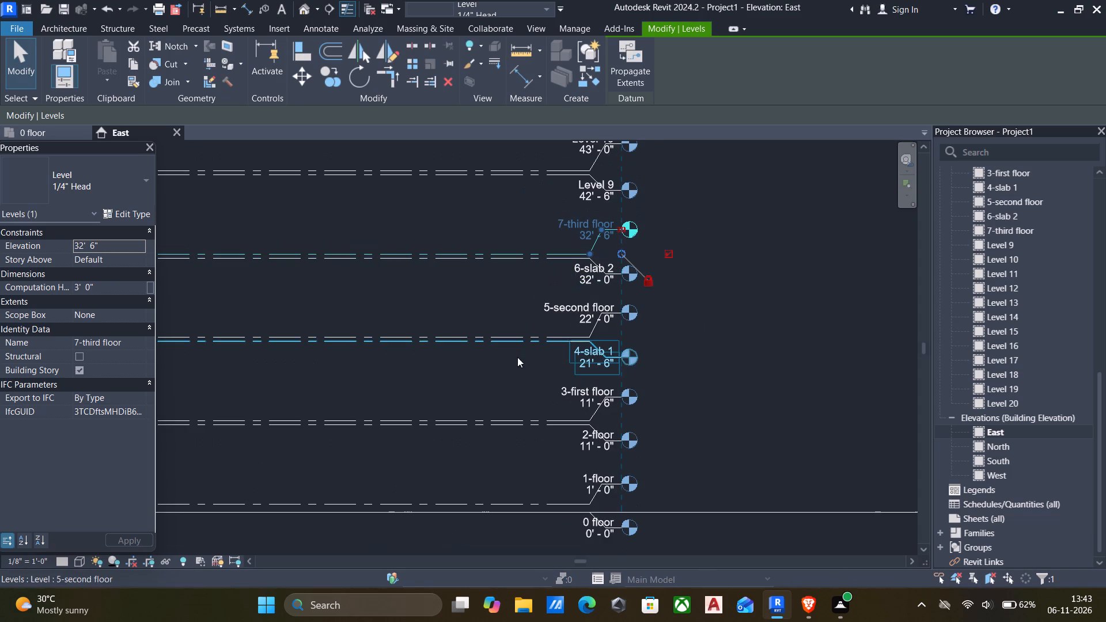
scroll(563, 180, up, 3)
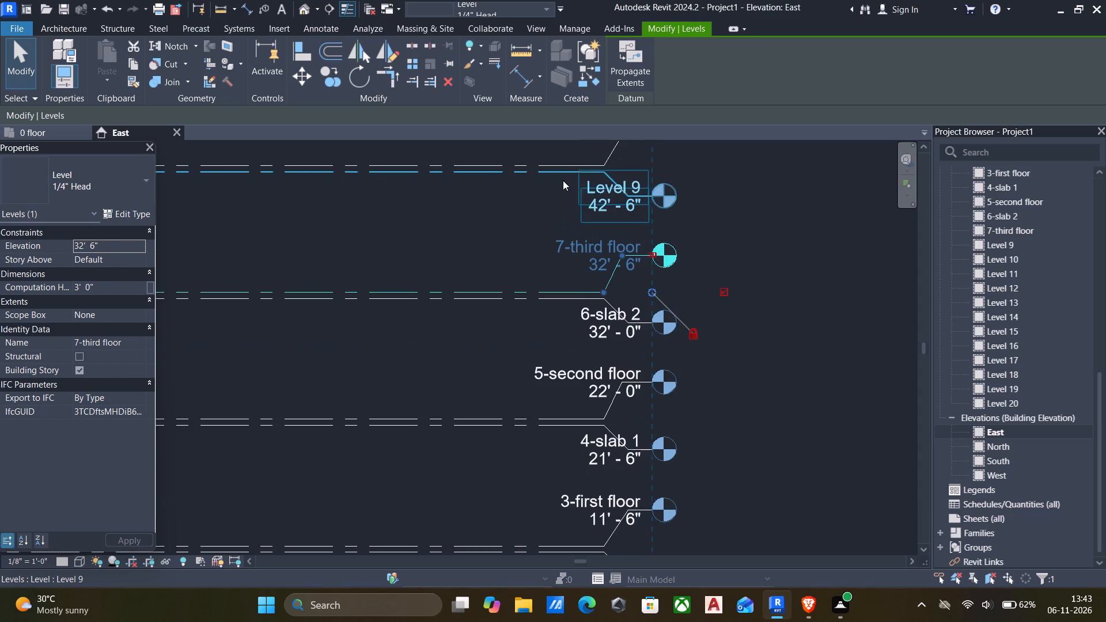
click(562, 179)
click(559, 173)
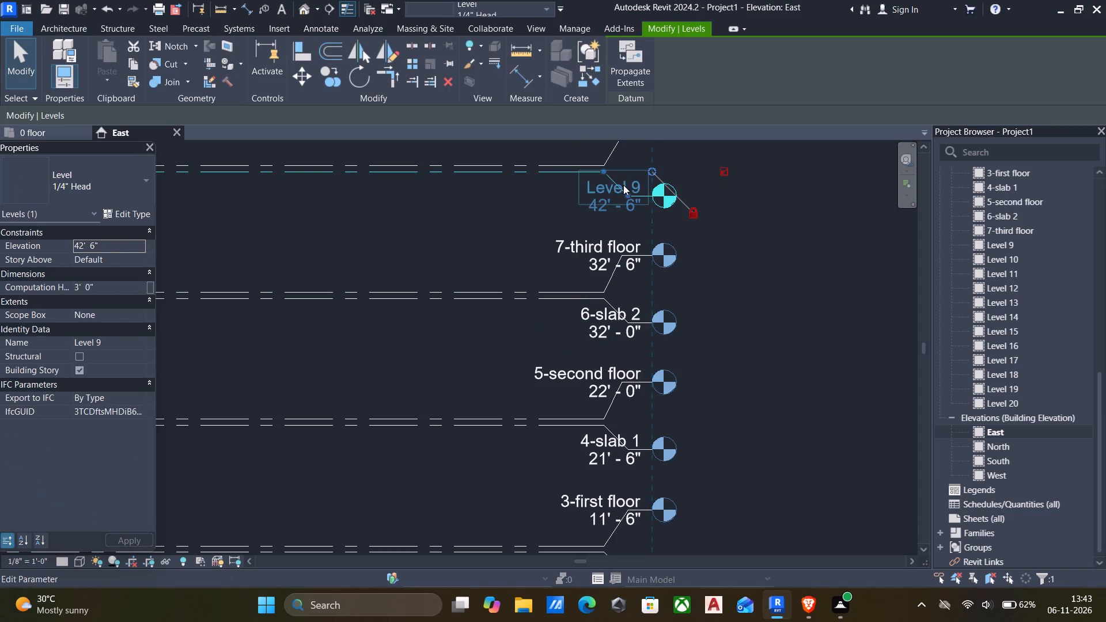
click(623, 185)
key(BackSpace)
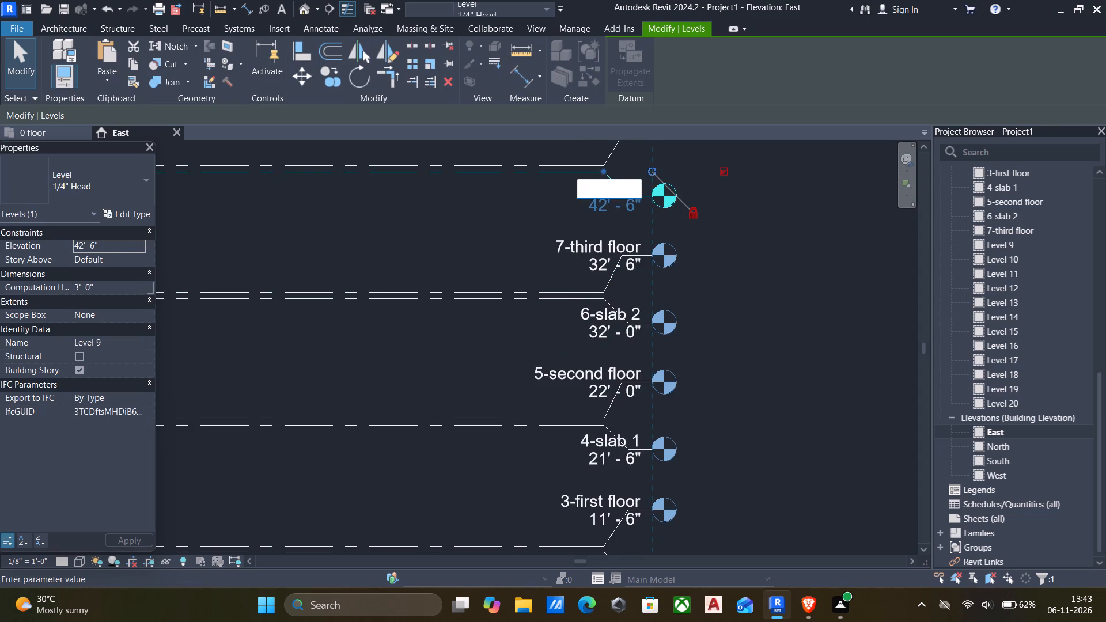
key(8)
text(-slab)
key(space)
text(3)
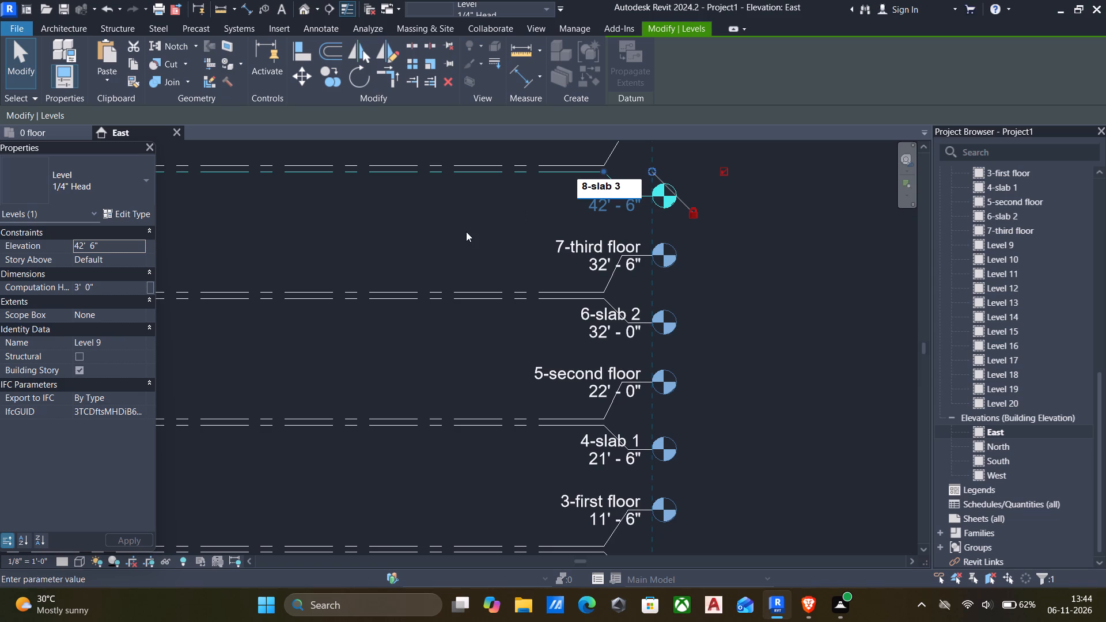
click(466, 232)
click(604, 306)
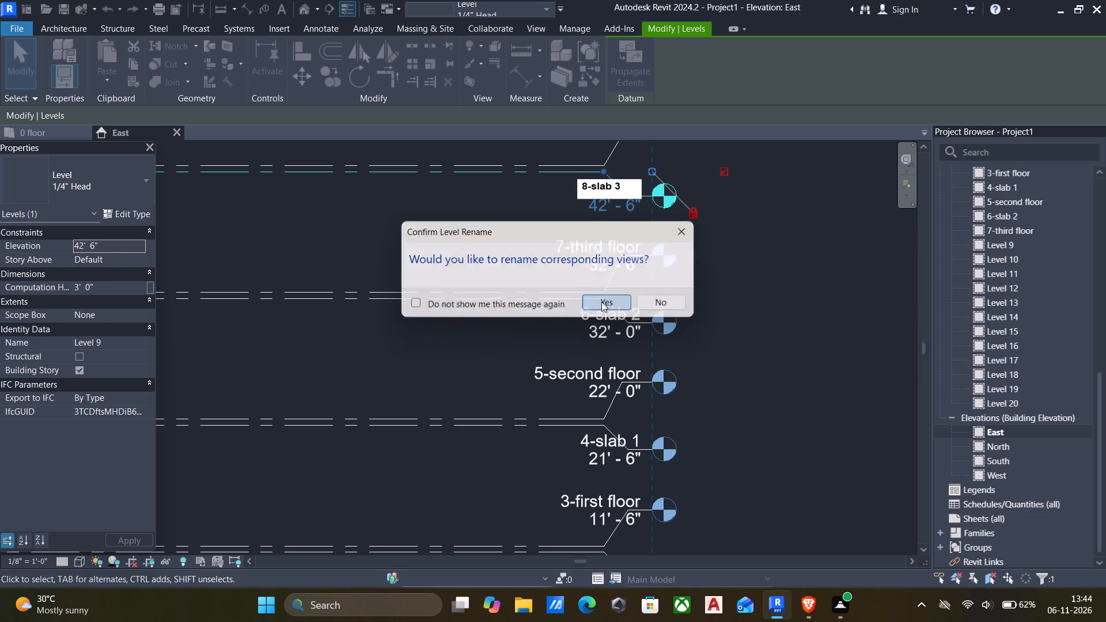
Rename Level 10 as "9-fourth floor" and rename its corresponding views to match.
scroll(531, 229, down, 4)
middle_drag(457, 223, 461, 344)
scroll(628, 317, up, 5)
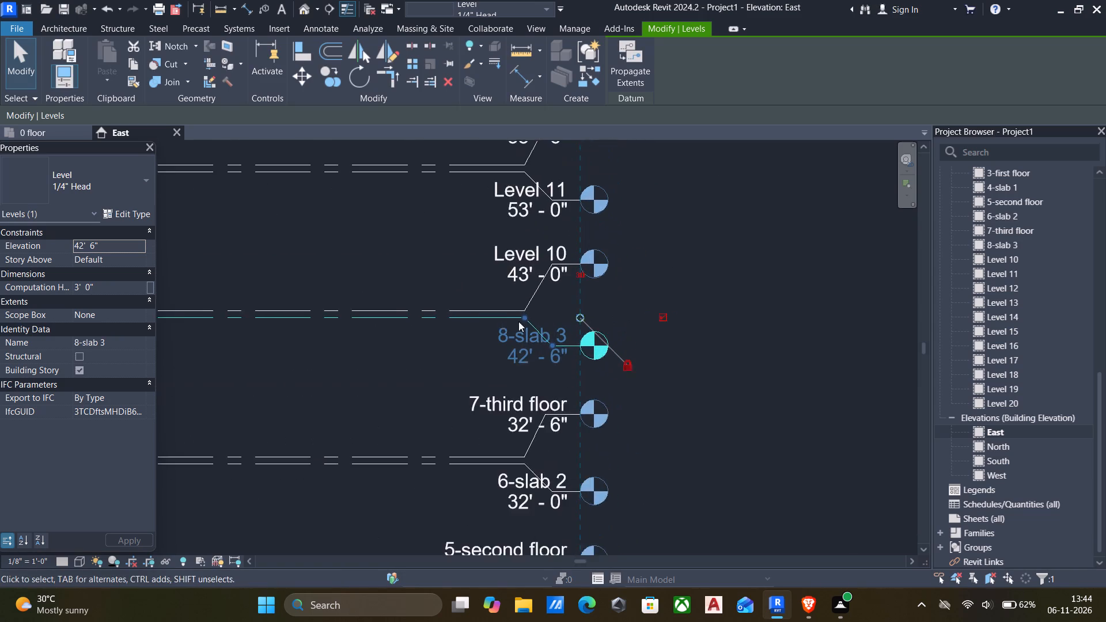
scroll(495, 320, up, 2)
click(464, 308)
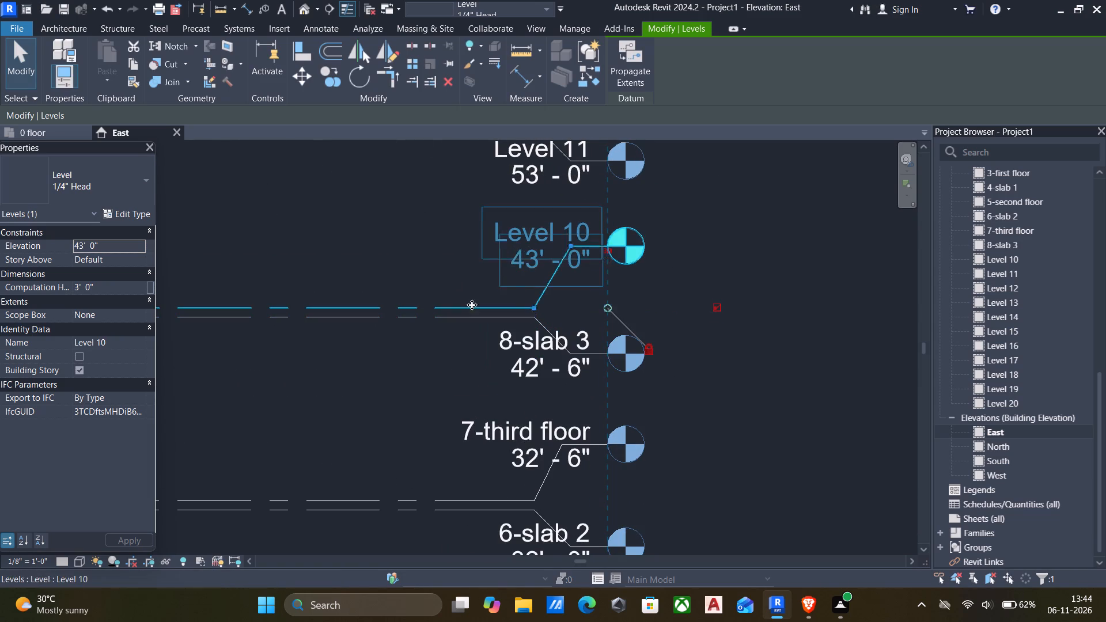
click(525, 229)
key(BackSpace)
text(9-)
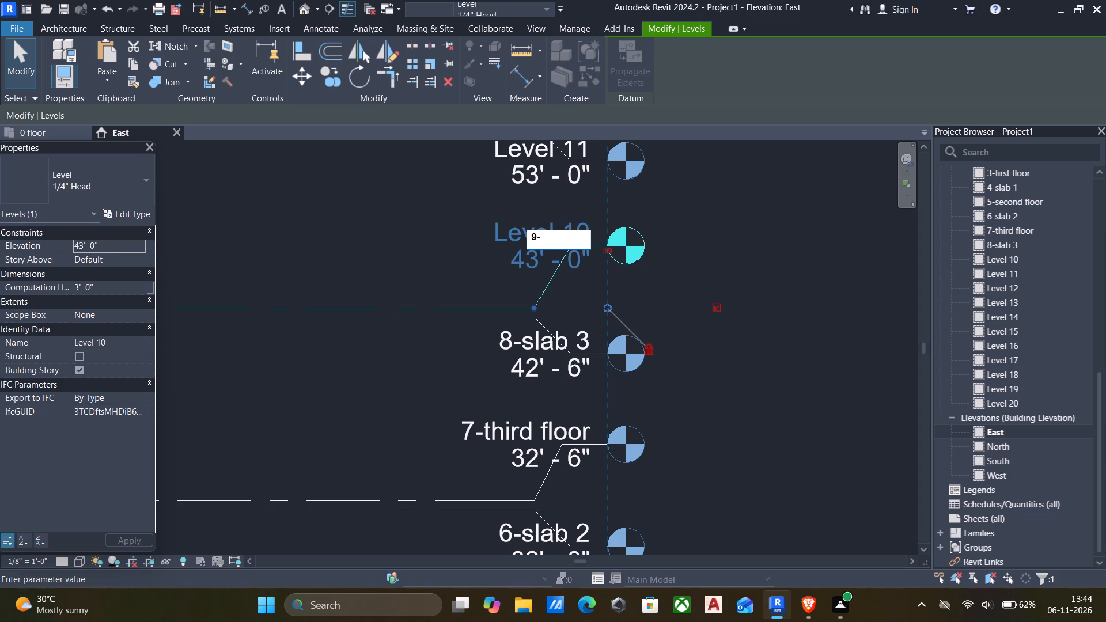
text(fou)
text(rth floor)
click(398, 223)
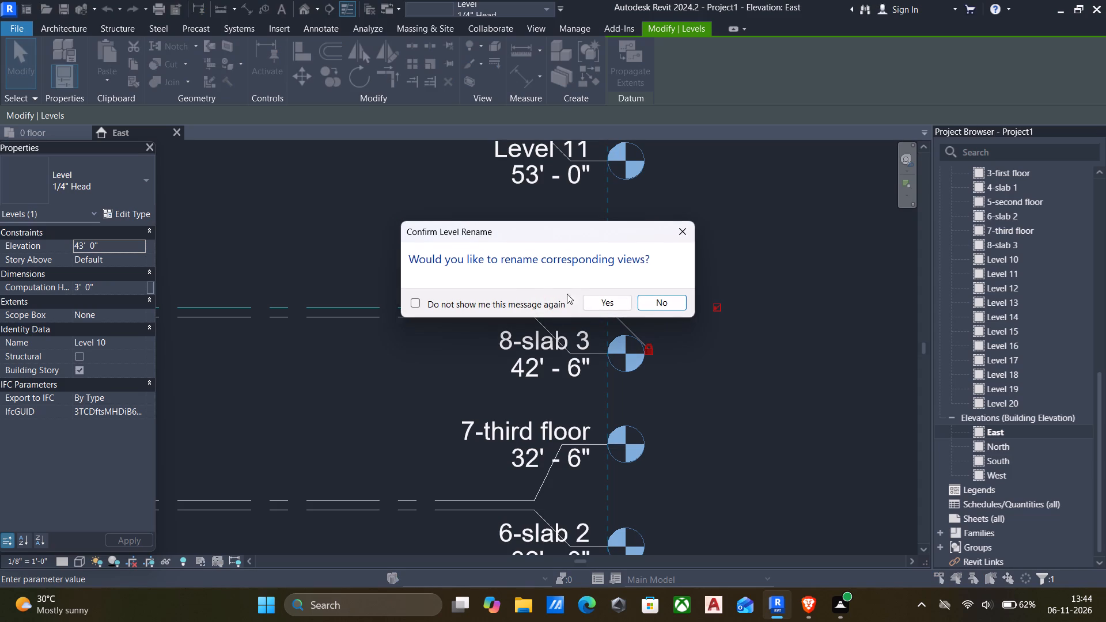
click(592, 303)
Rename Level 11 as "10-slab 4" and rename its corresponding views to match.
scroll(531, 275, down, 3)
middle_drag(467, 266, 467, 341)
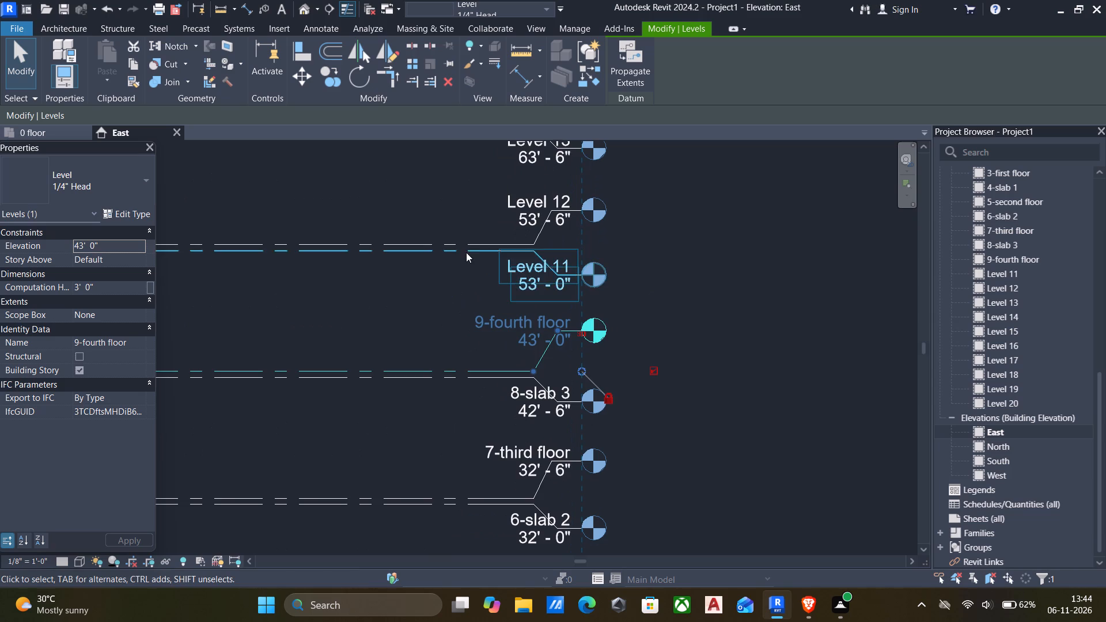
click(466, 252)
click(543, 260)
key(BackSpace)
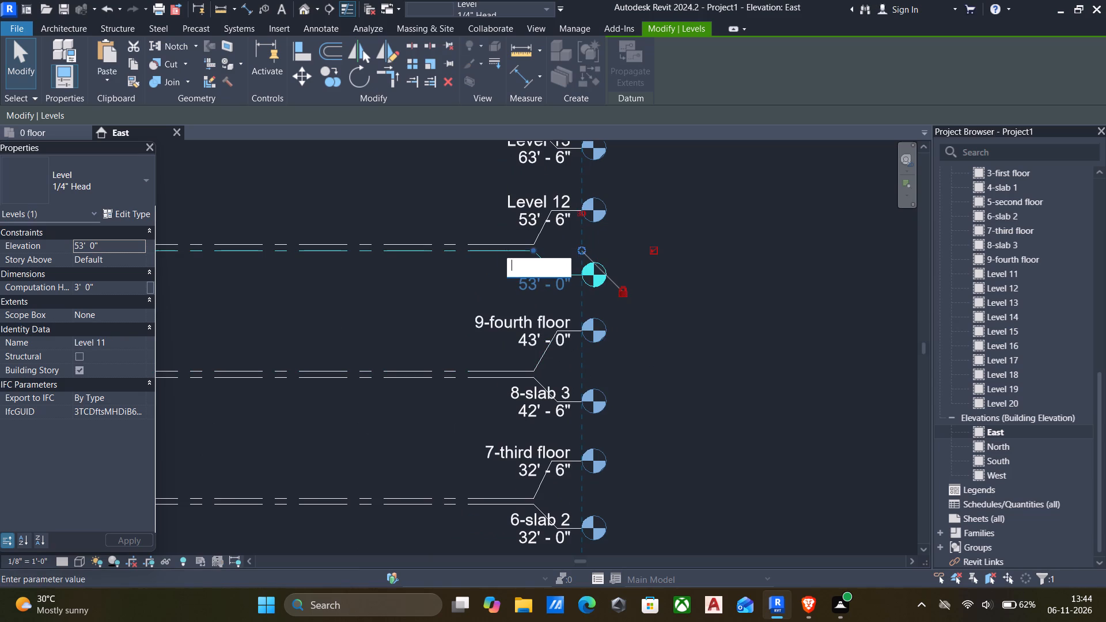
text(10-slab)
key(space)
key(4)
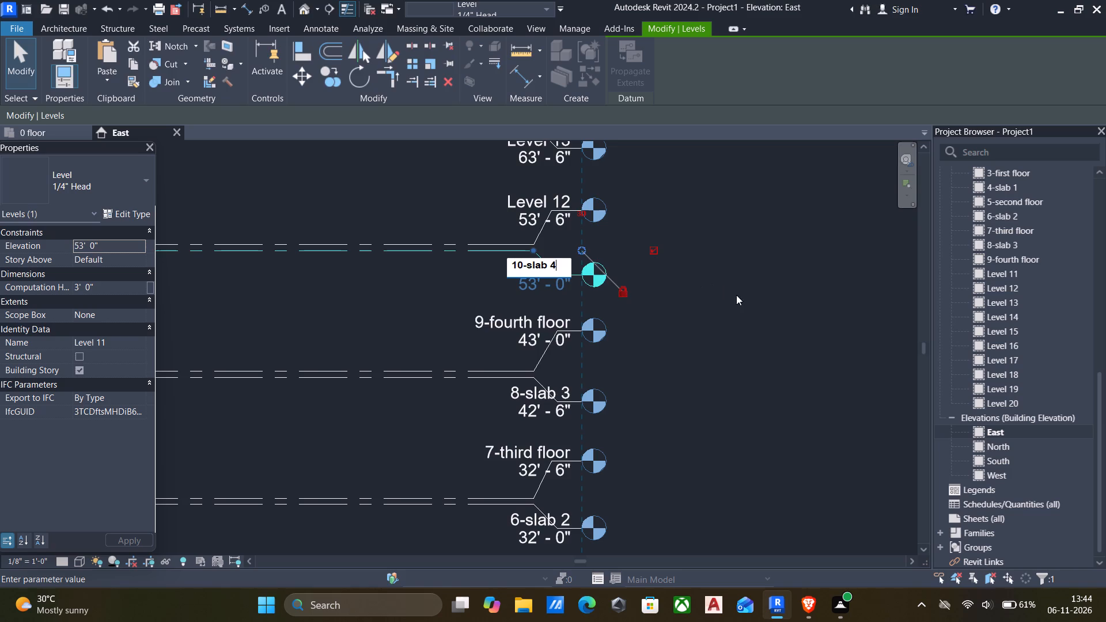
click(736, 295)
click(594, 304)
Rename Level 12 as "11-fifth floor" and rename its corresponding views to match.
middle_drag(452, 281, 460, 359)
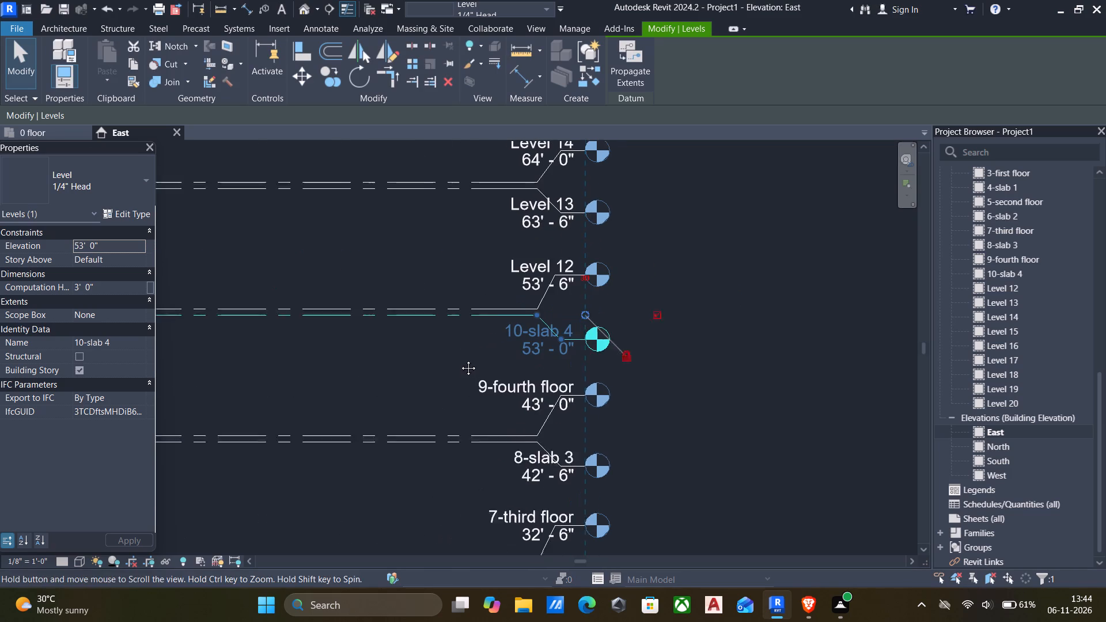
middle_drag(460, 359, 460, 363)
click(496, 324)
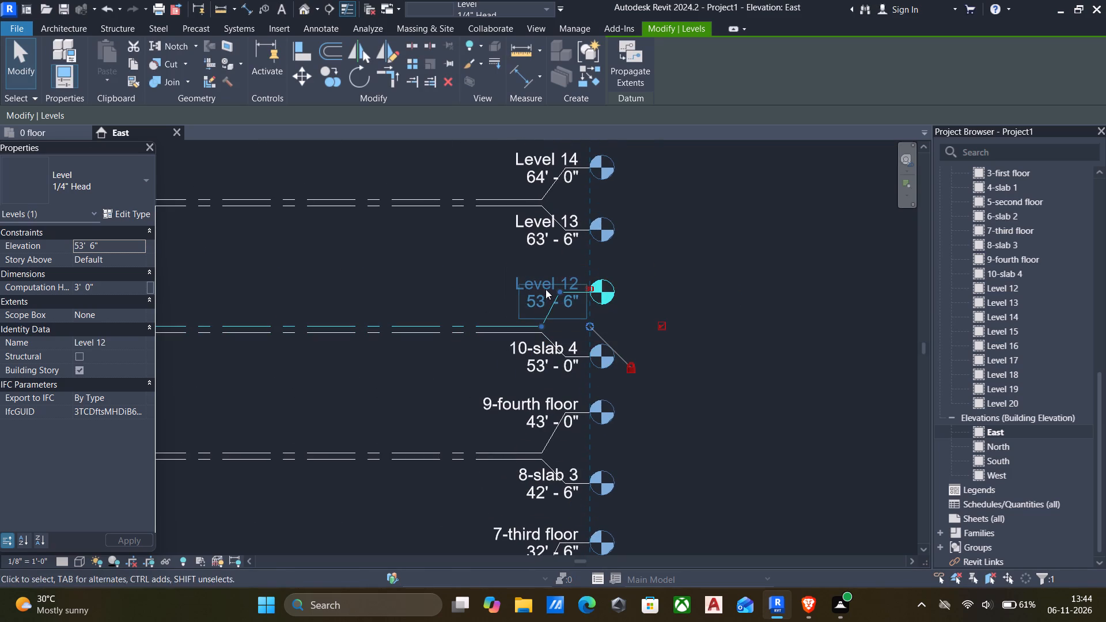
click(542, 284)
key(BackSpace)
text(11-)
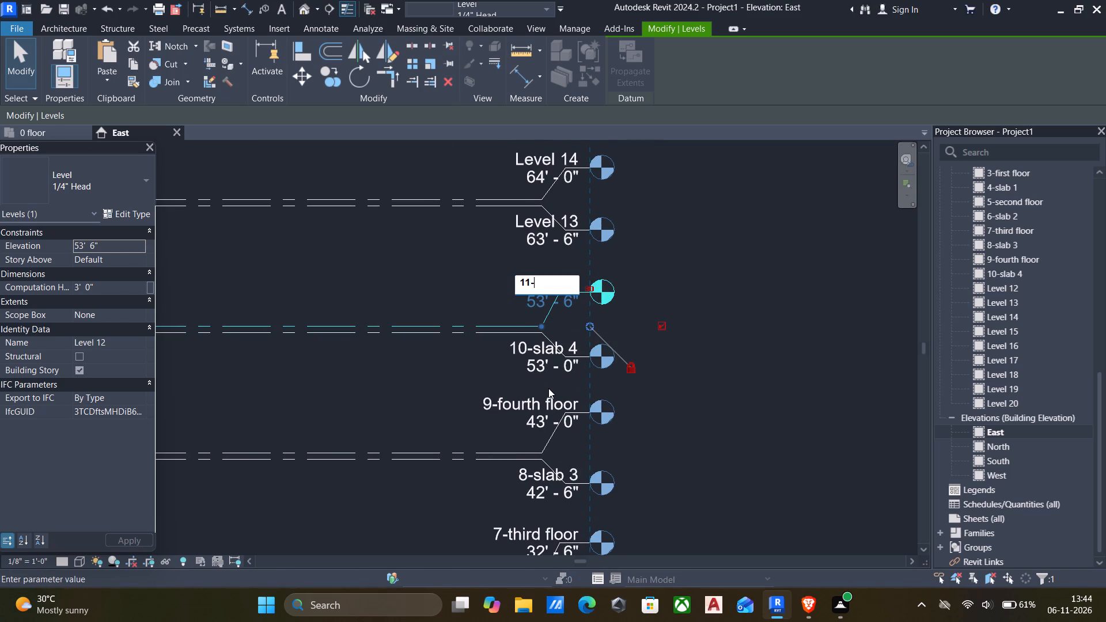
text(fifth floor)
click(717, 344)
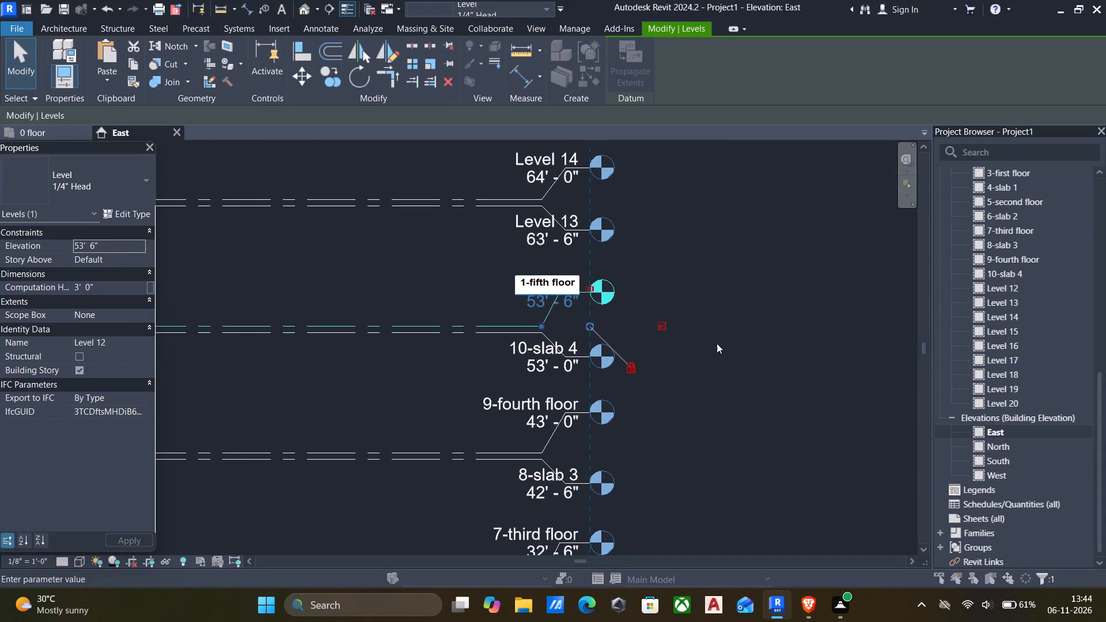
click(605, 301)
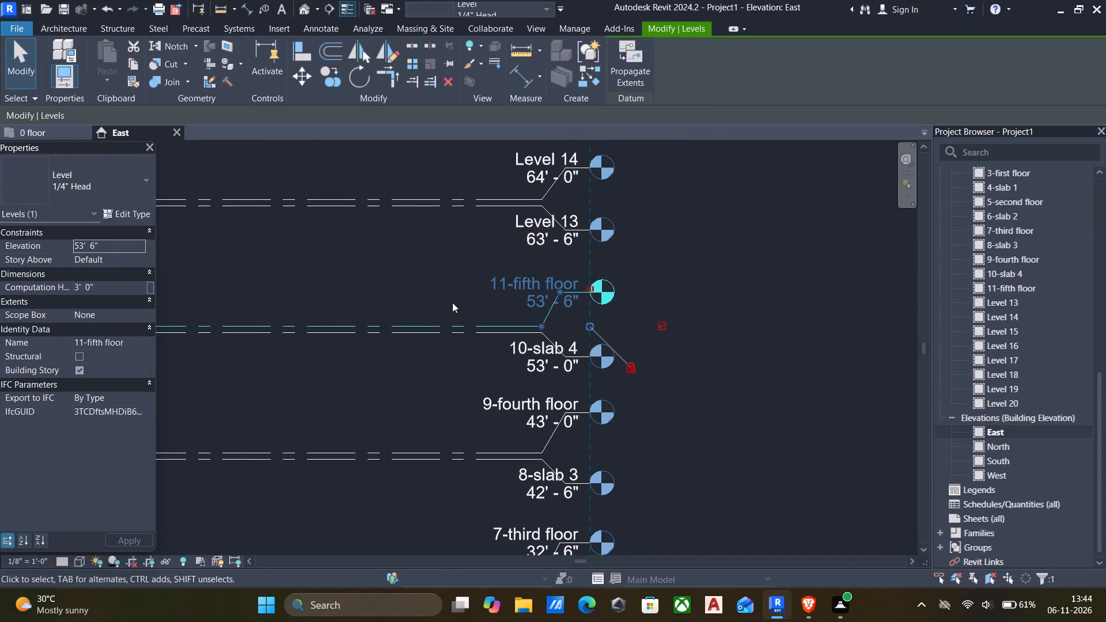
Rename Level 13 as "12-slab 5" and rename its corresponding views to match.
scroll(453, 302, down, 2)
middle_drag(505, 302, 483, 352)
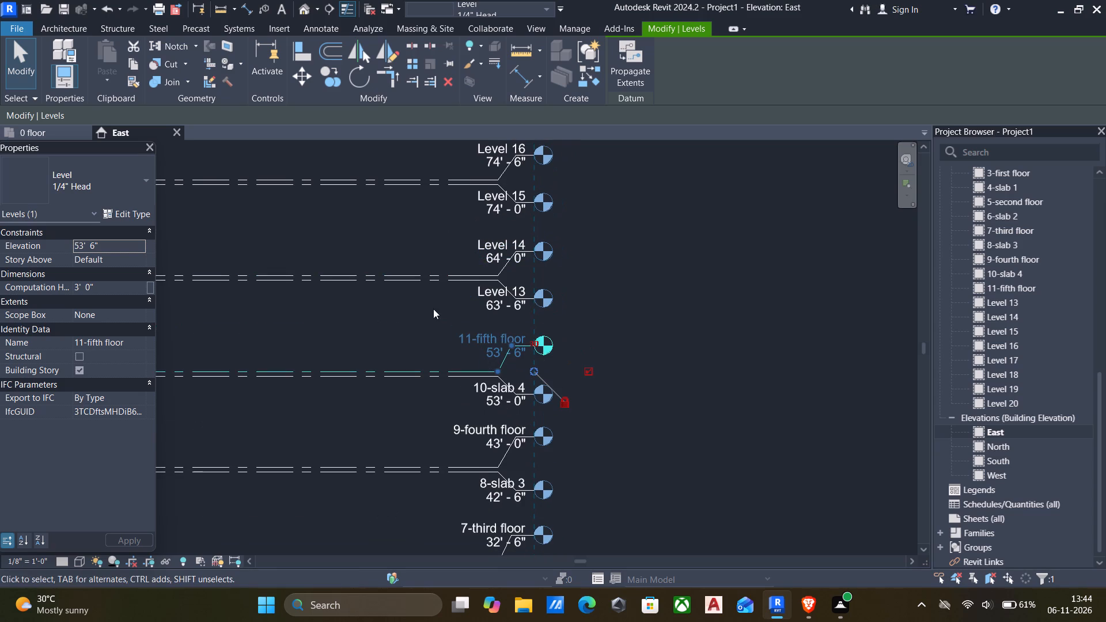
click(422, 279)
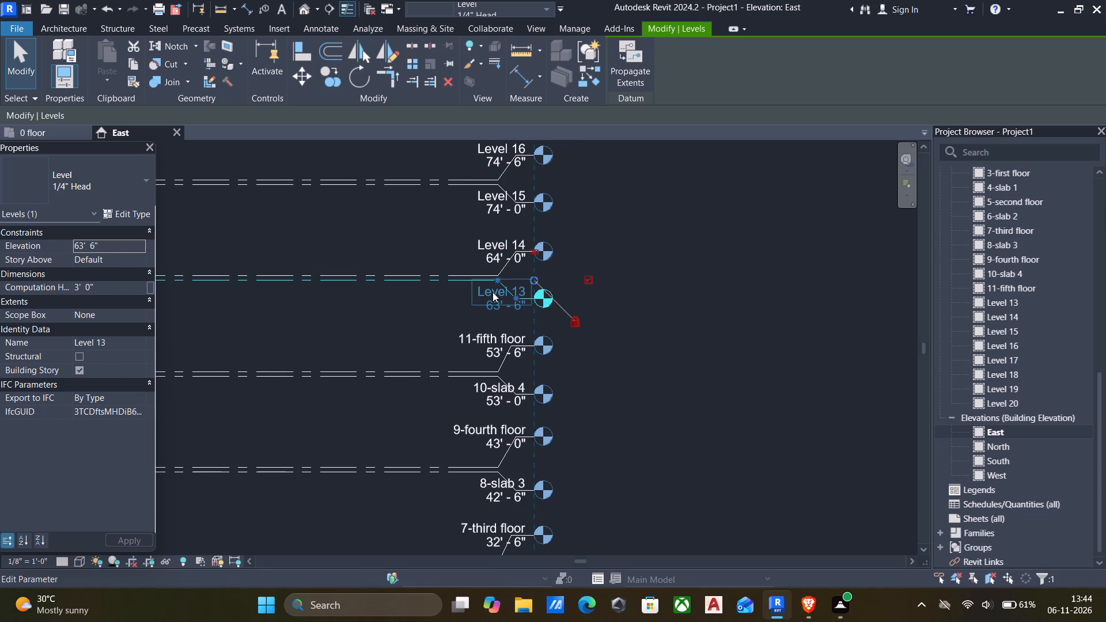
click(493, 292)
key(BackSpace)
text(12)
text(-slab)
key(space)
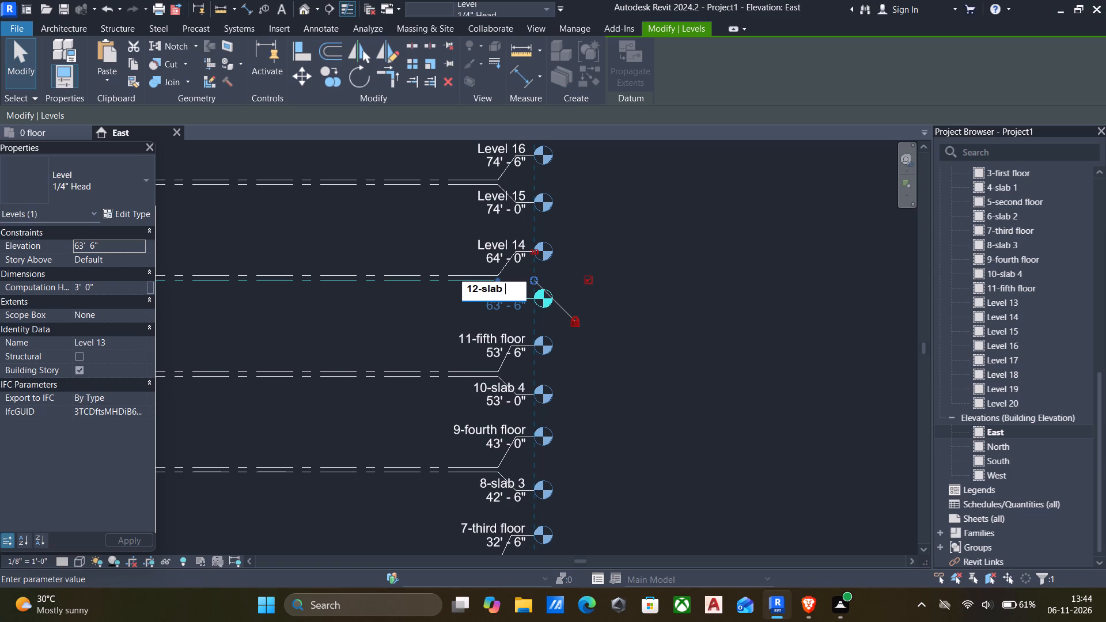
key(5)
click(635, 342)
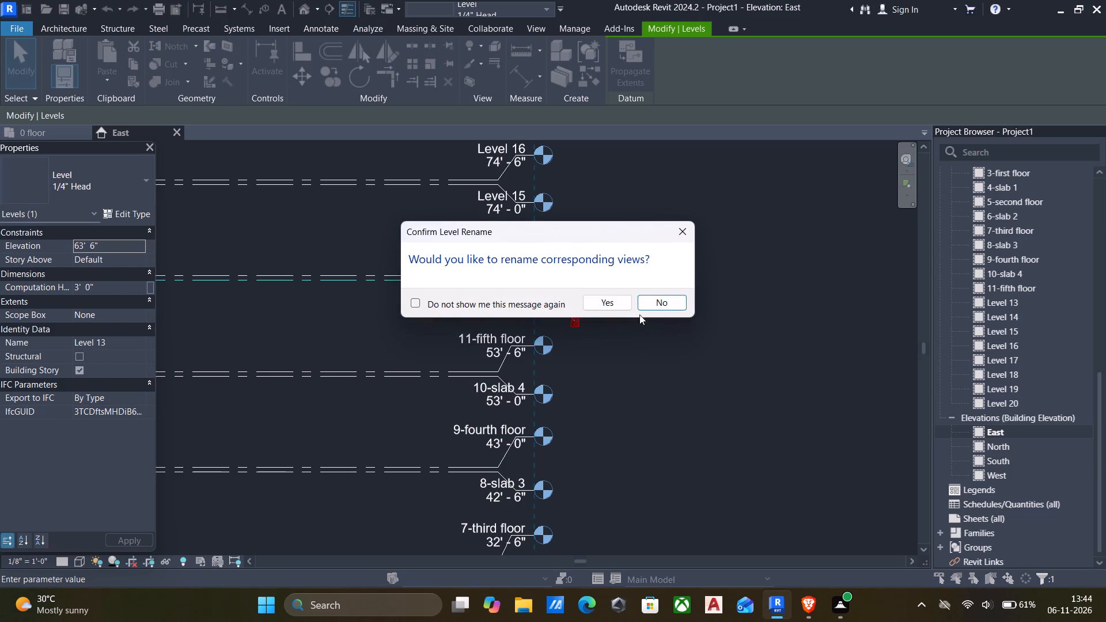
click(625, 301)
Rename Level 14 as "13-sixth floor" and rename its corresponding views to match.
scroll(507, 330, down, 3)
middle_drag(467, 317, 472, 405)
scroll(472, 406, down, 1)
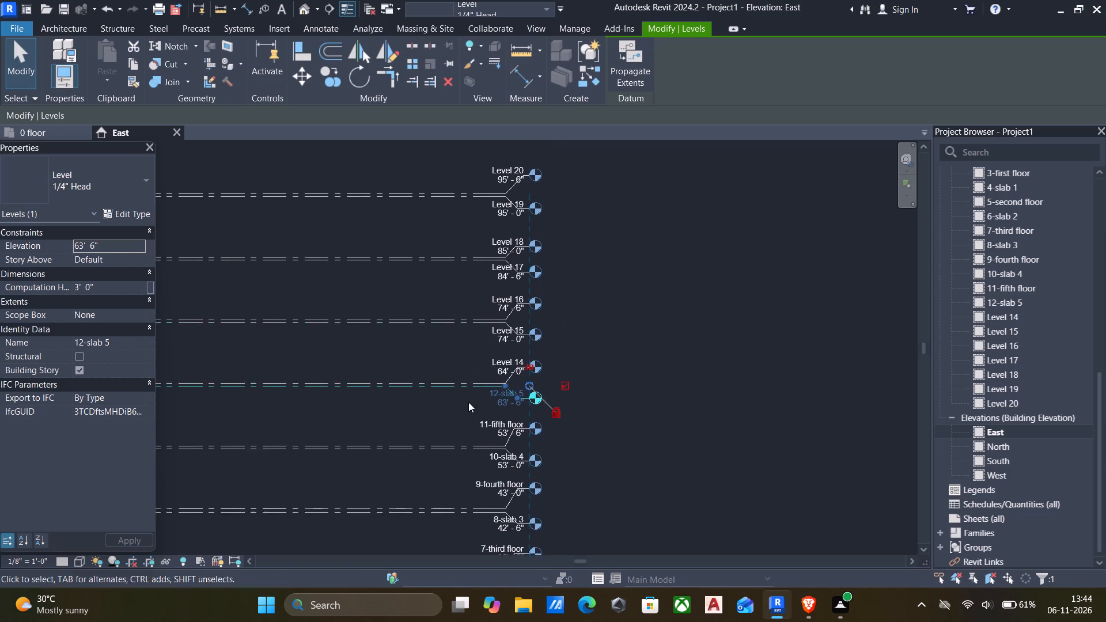
scroll(484, 397, up, 7)
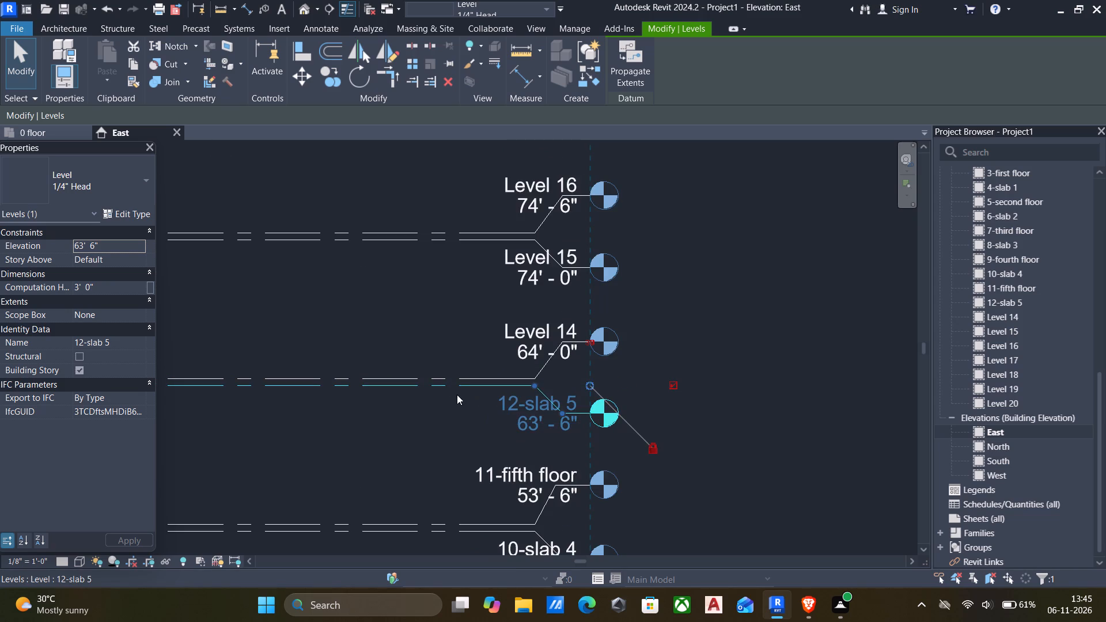
click(464, 377)
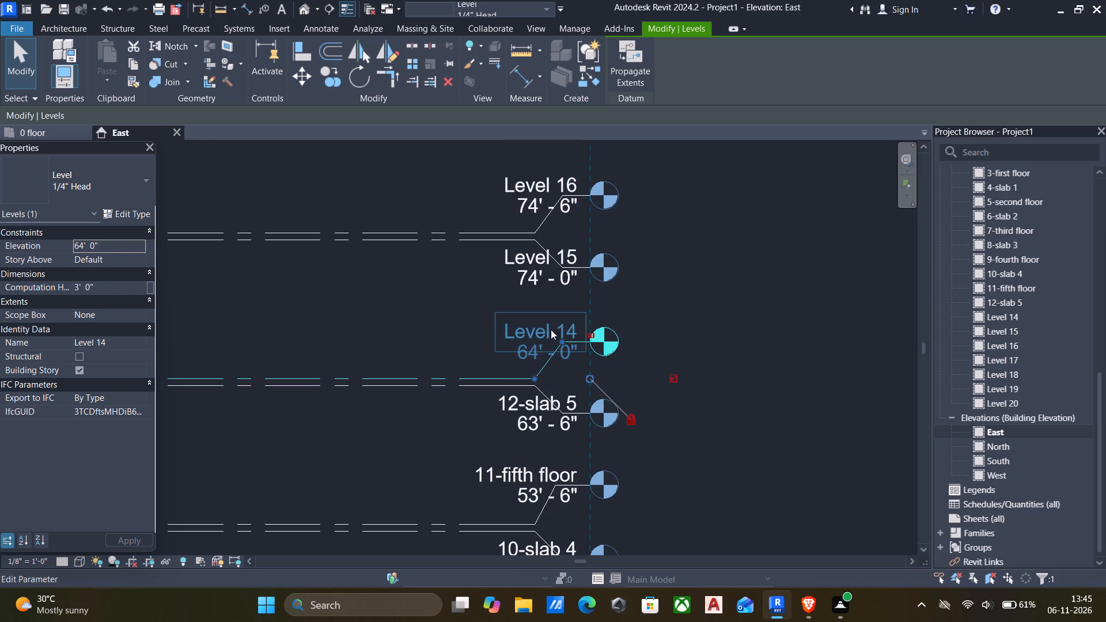
click(550, 328)
key(BackSpace)
text(13)
key(minus)
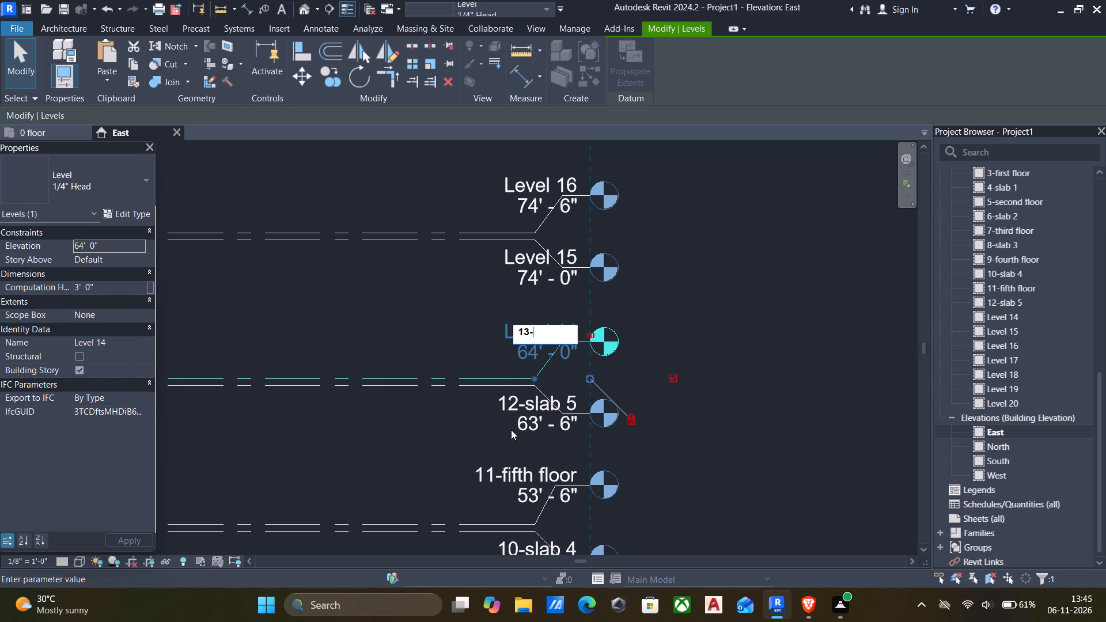
text(sixth floor)
click(712, 305)
click(607, 301)
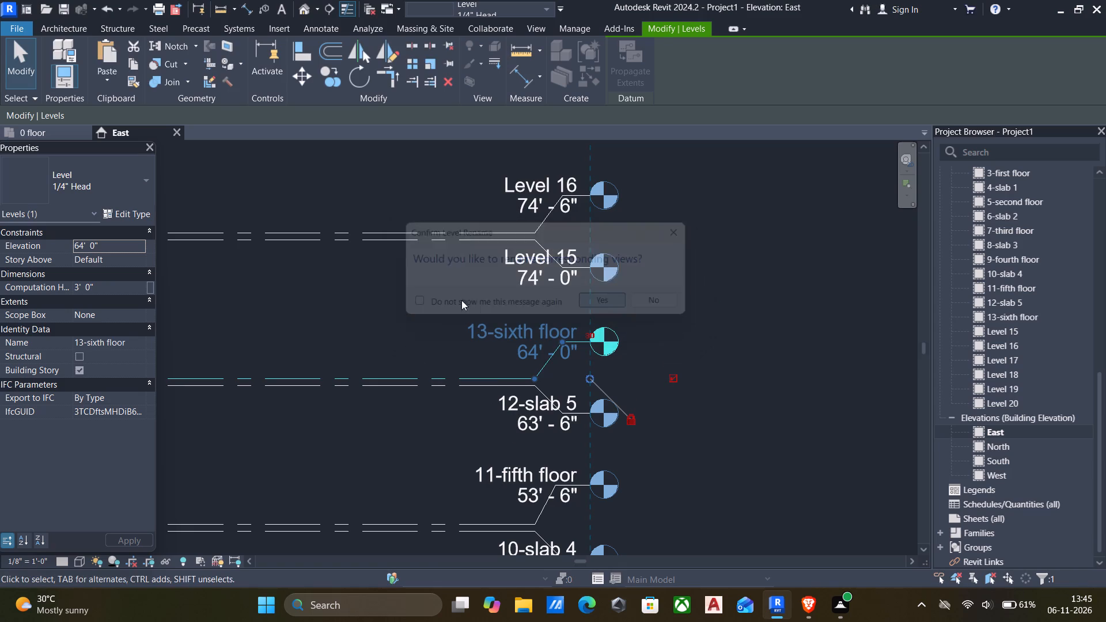
Rename Level 15 as "14-slab 6" and rename its corresponding views to match.
click(440, 246)
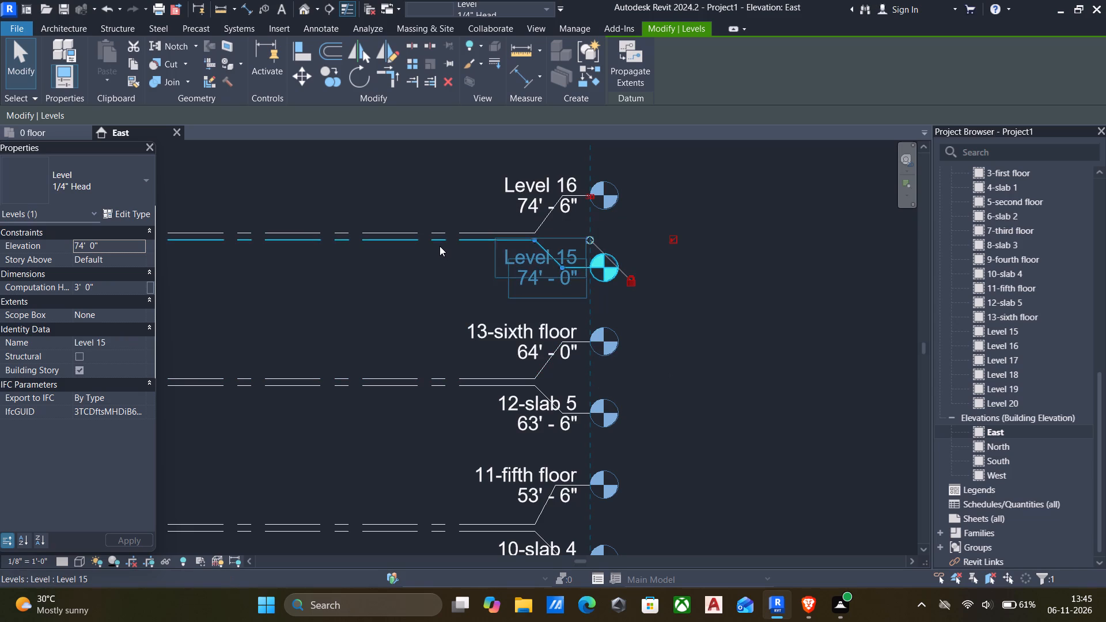
click(529, 259)
key(BackSpace)
text(14-)
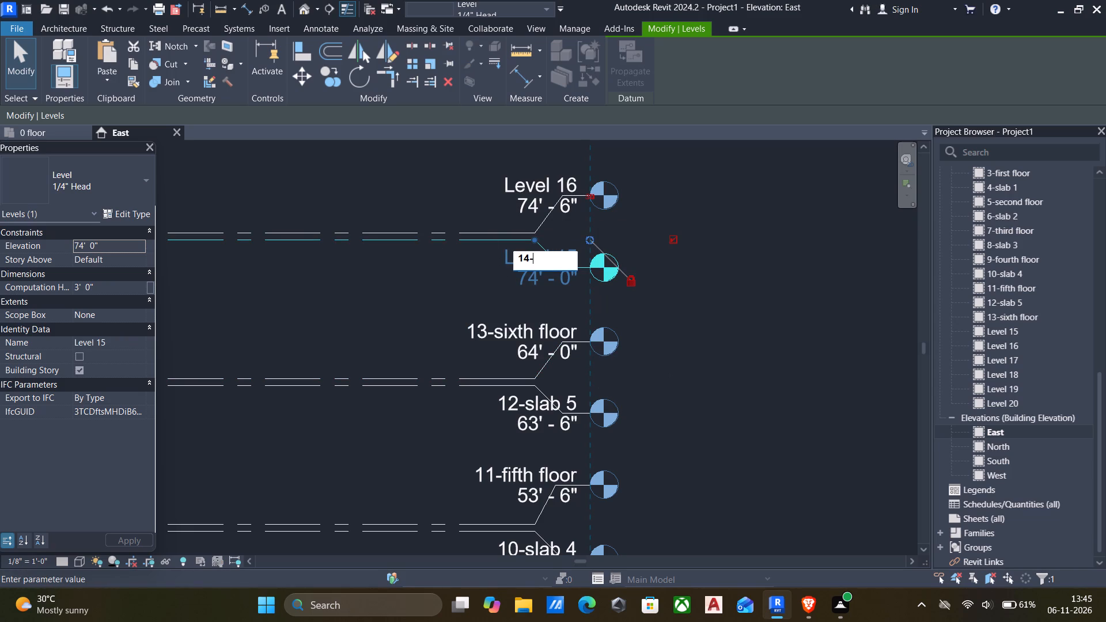
text(slab)
key(space)
text(6)
click(699, 347)
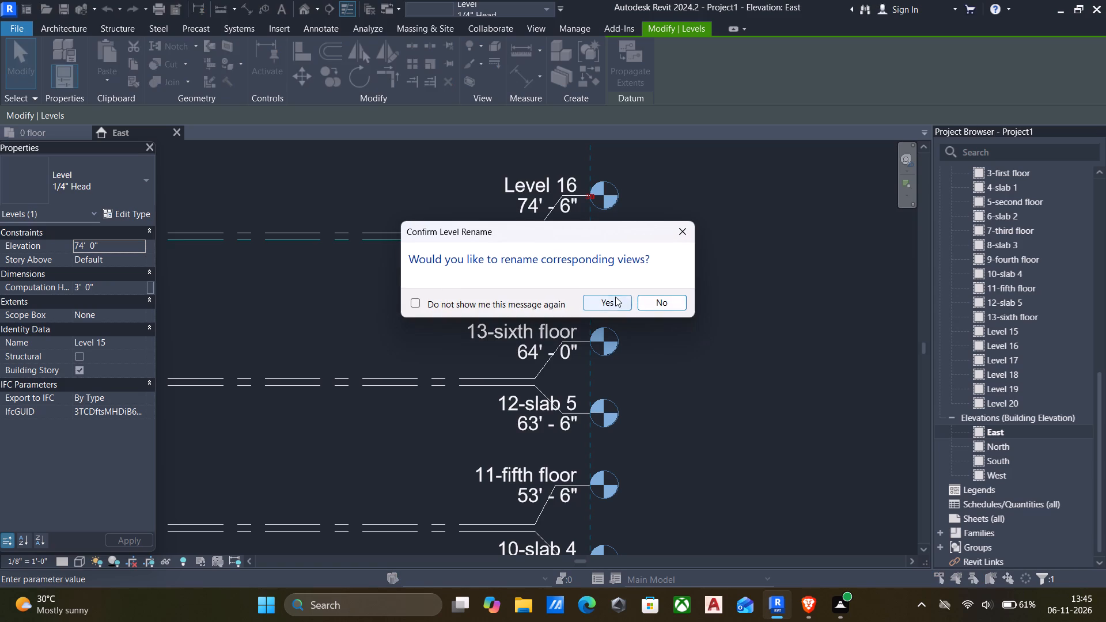
click(615, 297)
Rename Level 16 as "15-seventh floor" and rename its corresponding views to match.
scroll(503, 299, down, 4)
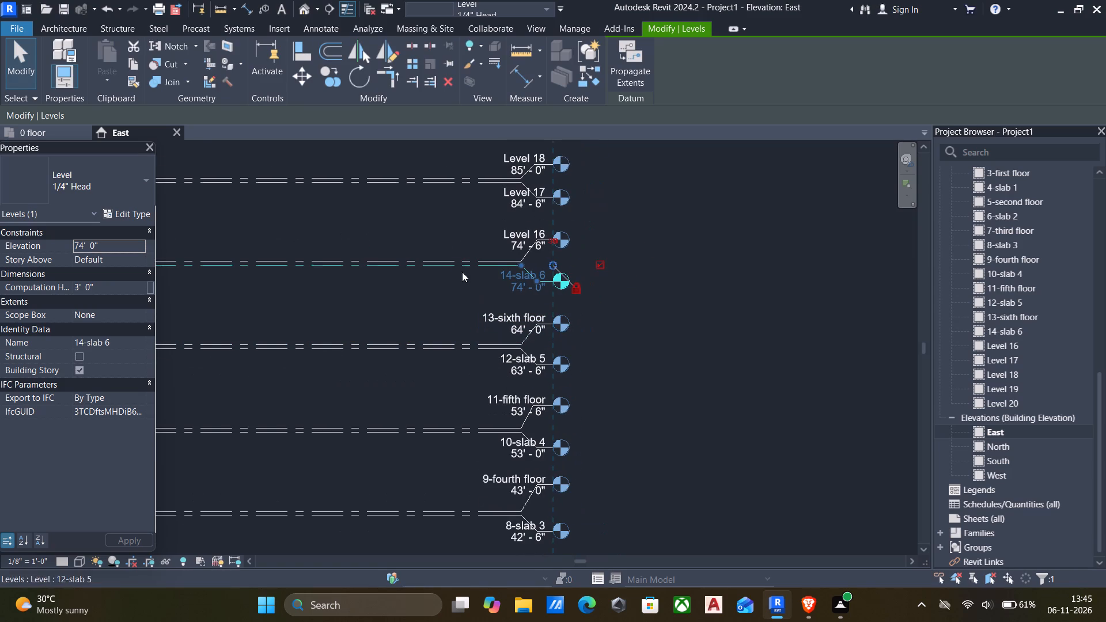
middle_drag(457, 272, 454, 294)
middle_drag(453, 316, 444, 366)
scroll(493, 363, up, 4)
scroll(451, 316, up, 3)
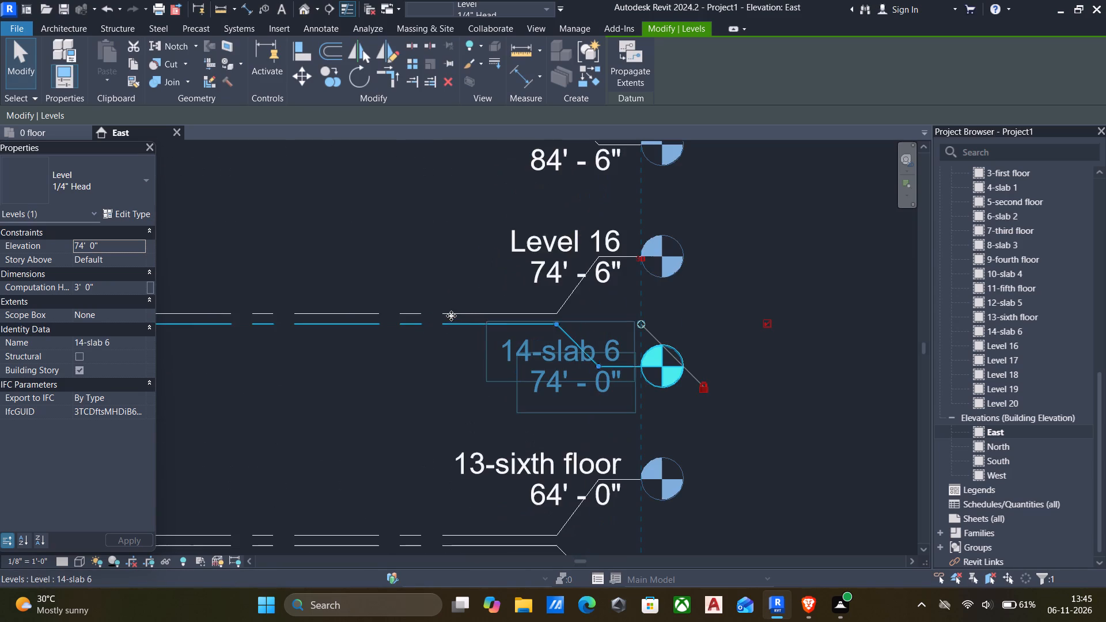
click(478, 313)
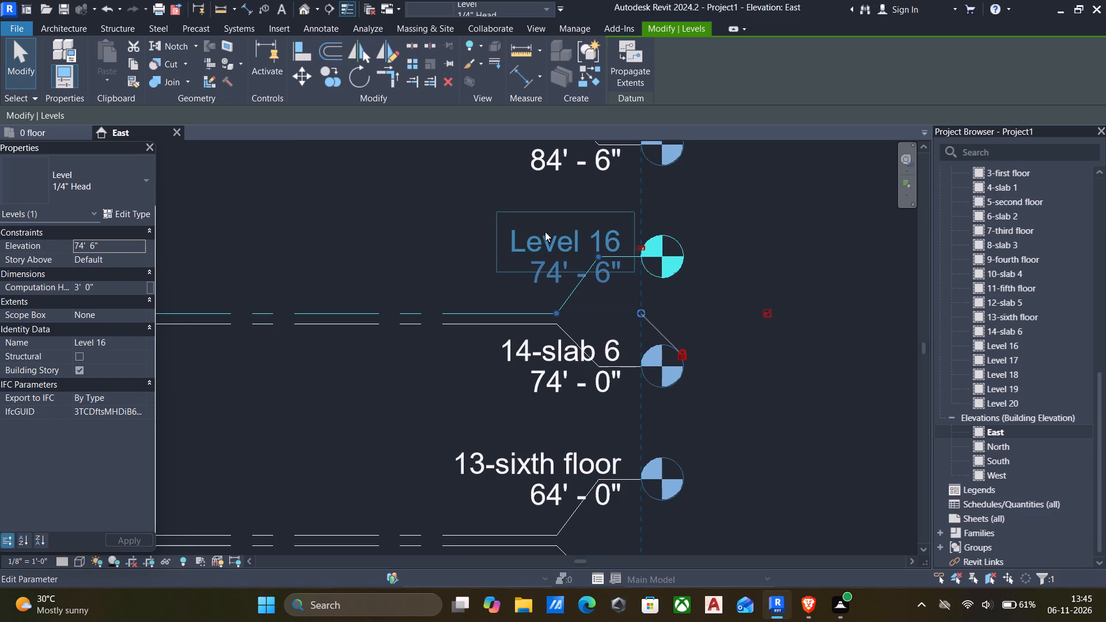
click(545, 232)
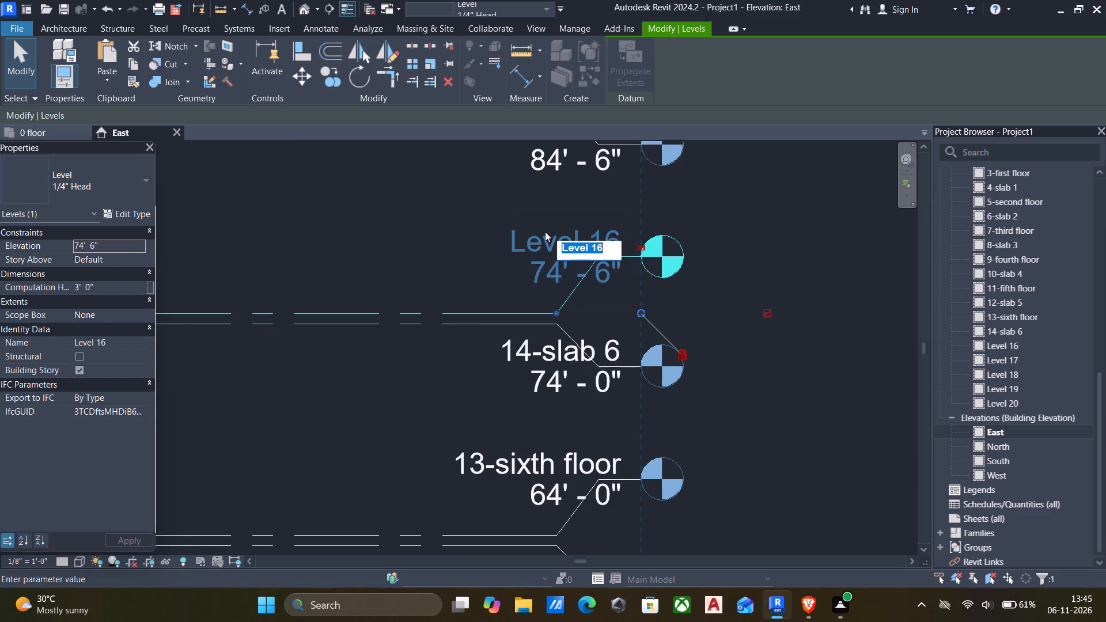
key(BackSpace)
text(15-)
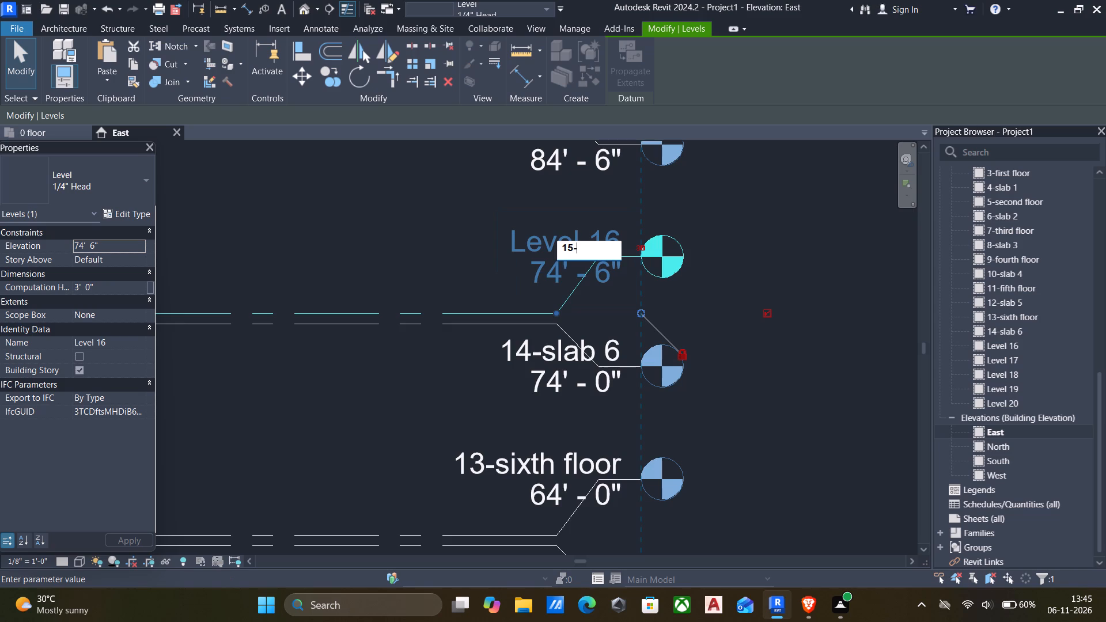
text(seve)
text(nth floor)
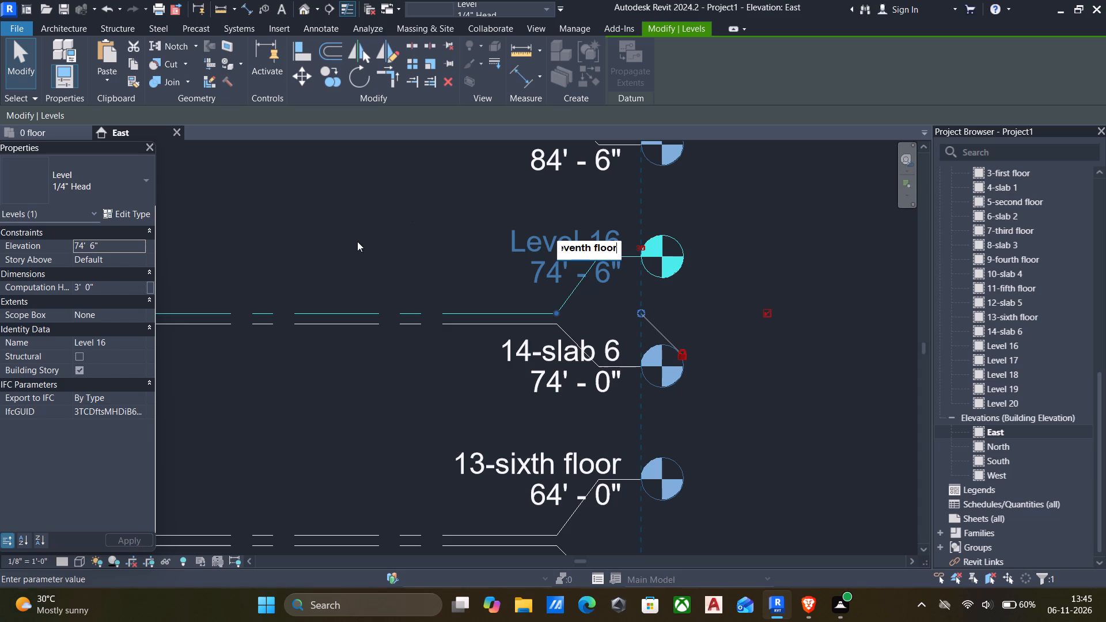
click(282, 246)
click(613, 304)
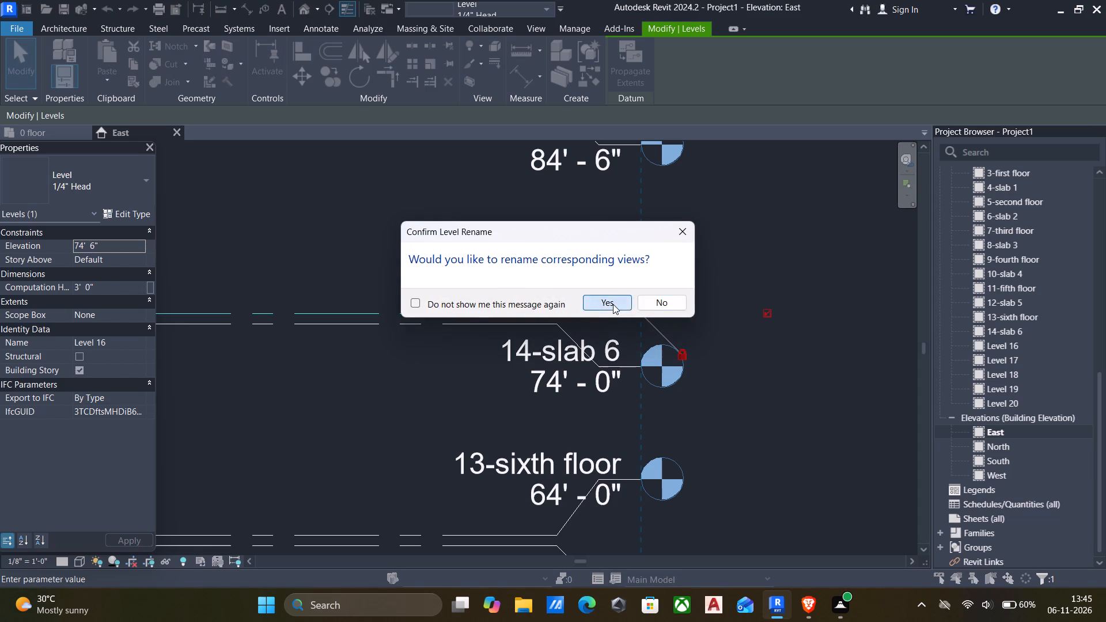
Rename Level 17 as "16-slab 7" and rename its corresponding views to match.
scroll(445, 253, down, 1)
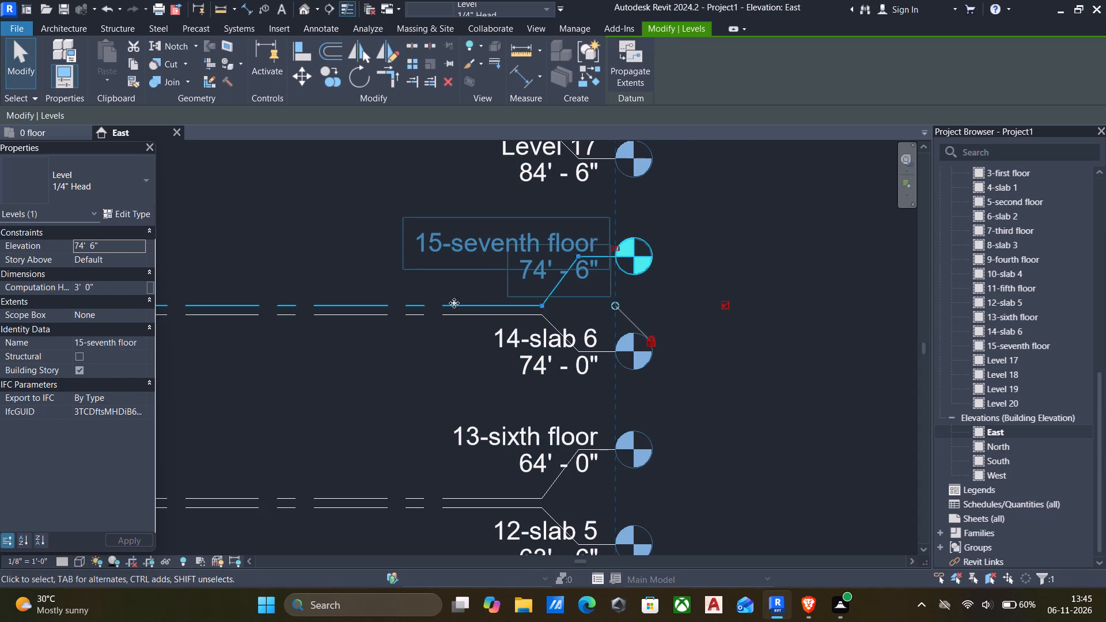
scroll(489, 308, down, 2)
middle_drag(476, 332, 472, 389)
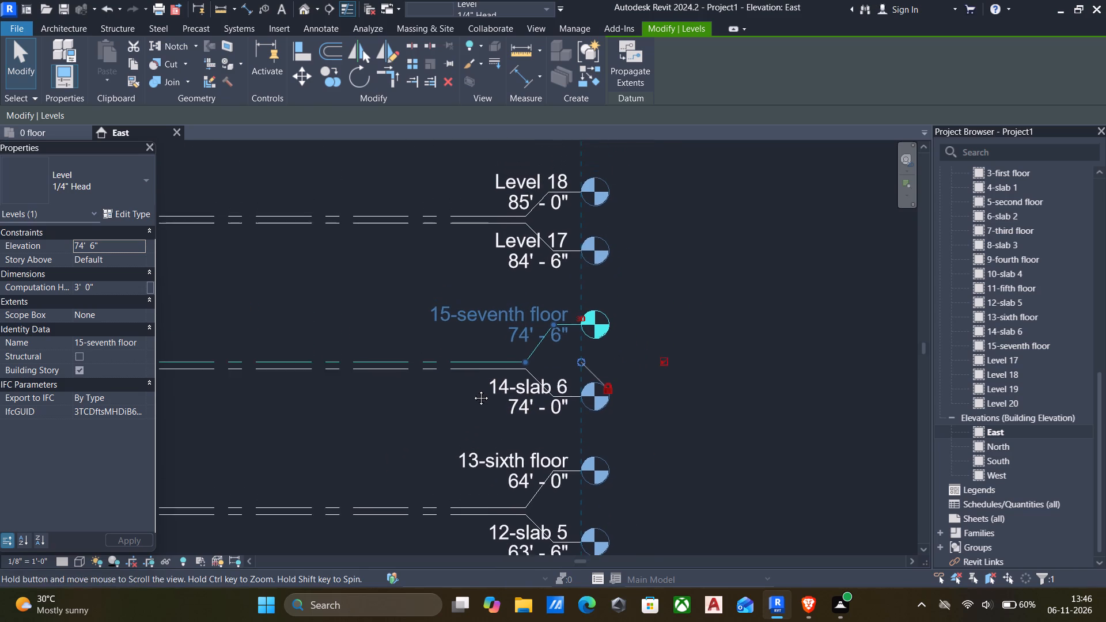
middle_drag(472, 389, 472, 392)
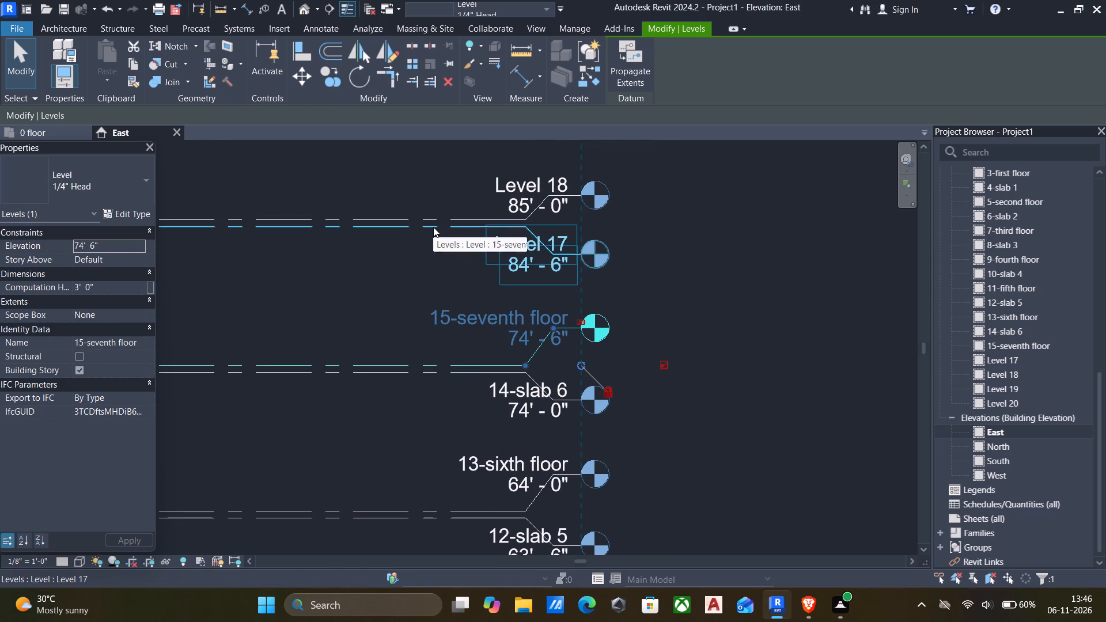
click(433, 227)
click(518, 242)
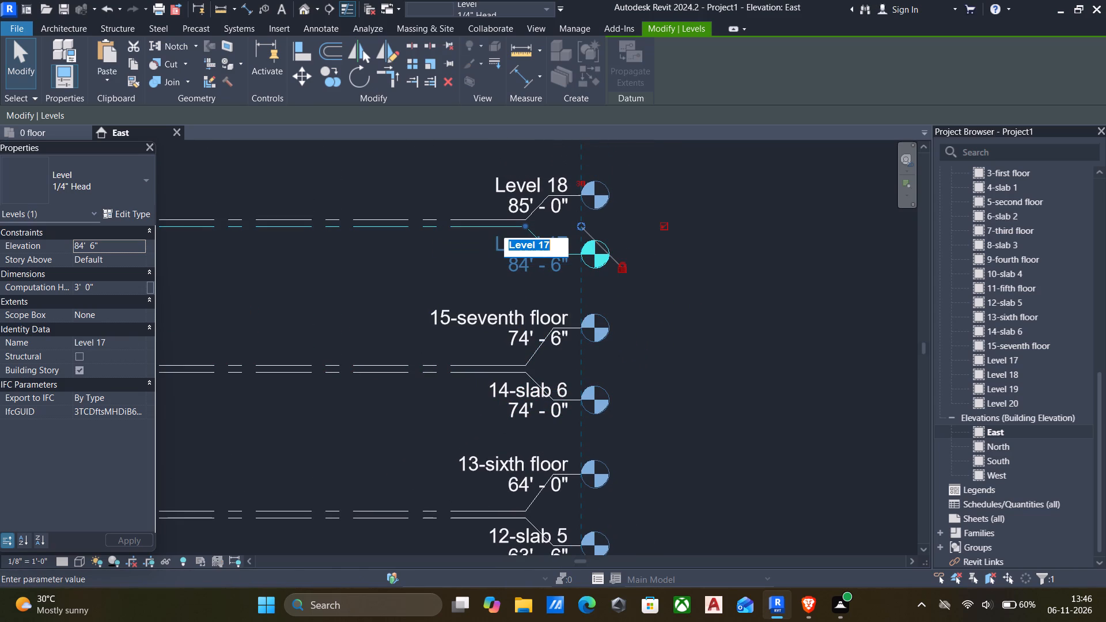
key(BackSpace)
text(16-)
text(slab)
key(space)
key(7)
click(717, 308)
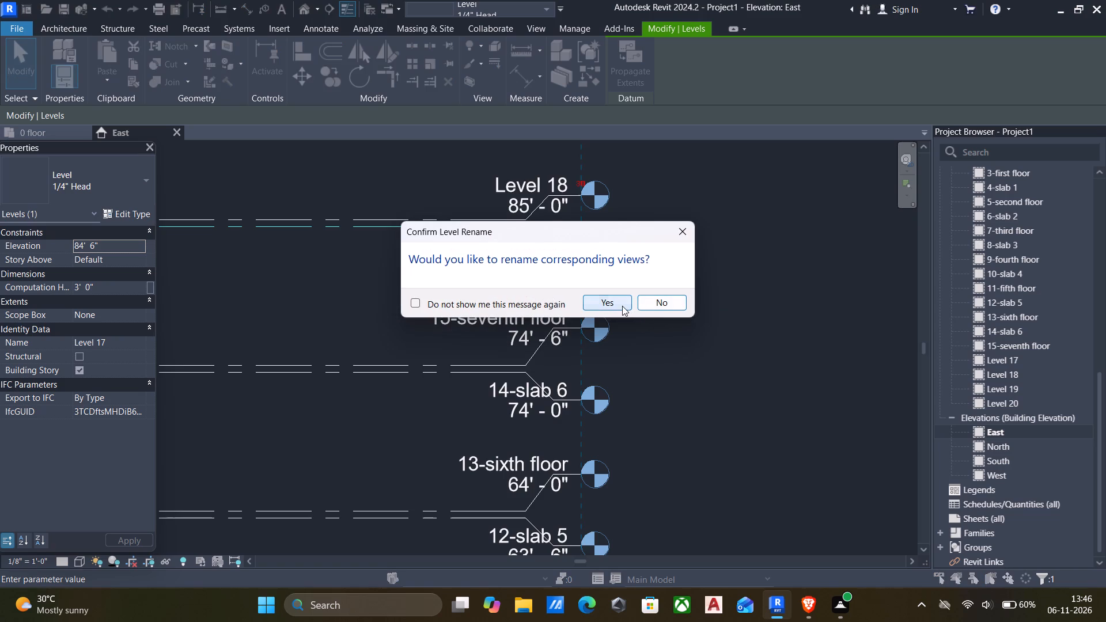
click(622, 306)
Rename Level 18 as "17-eighth floor" and rename its corresponding views to match.
scroll(487, 262, down, 2)
middle_drag(440, 259, 451, 354)
scroll(499, 323, up, 4)
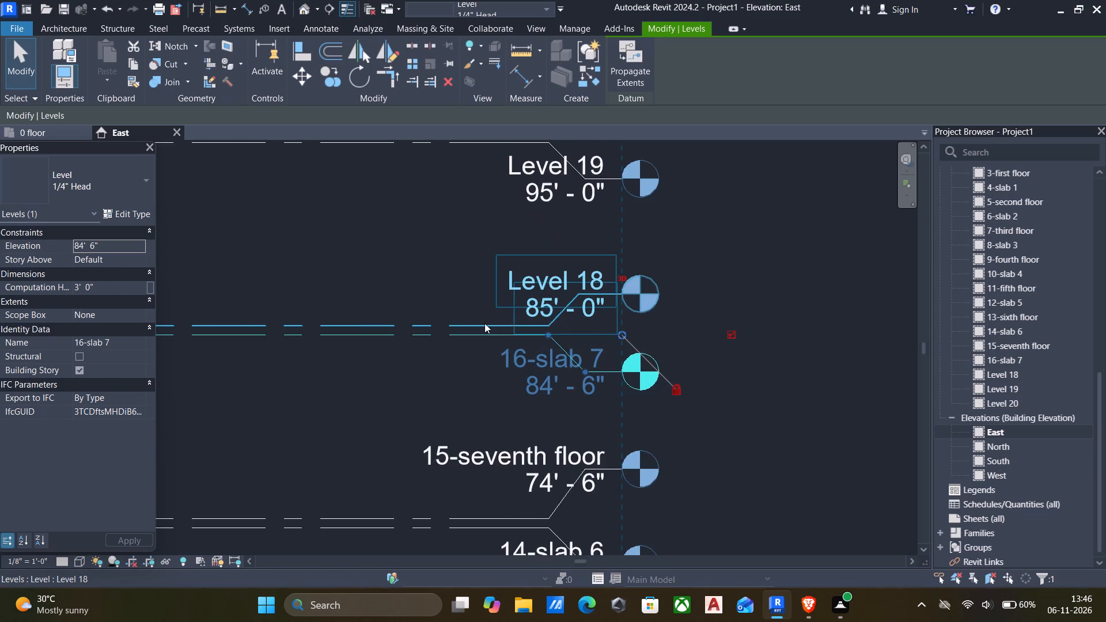
click(479, 324)
click(540, 282)
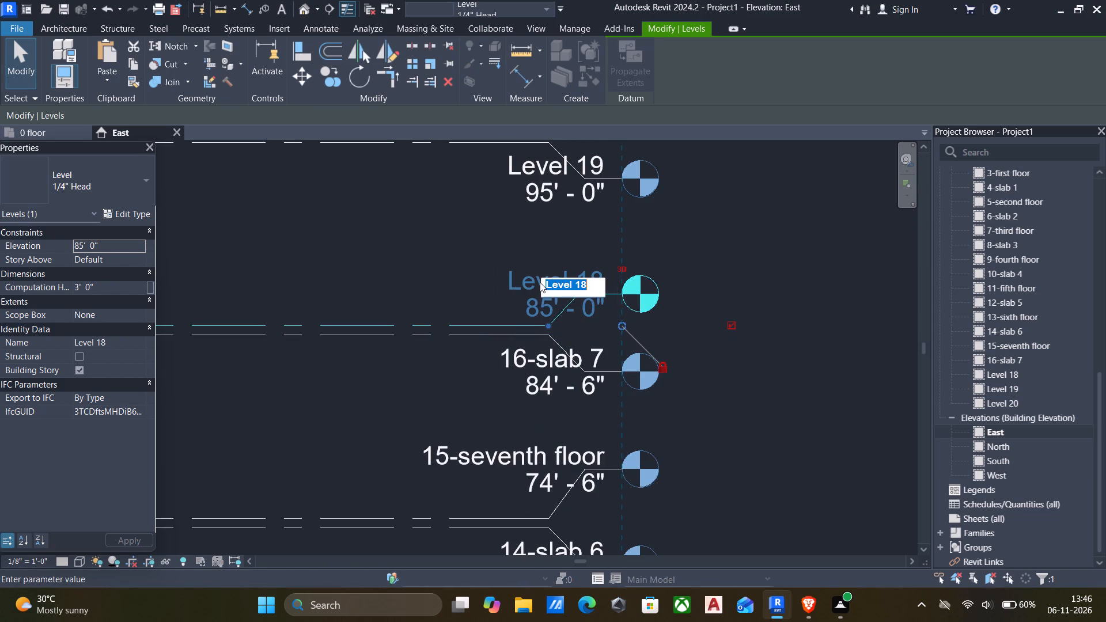
key(BackSpace)
text(17)
key(minus)
key(e)
text(ight)
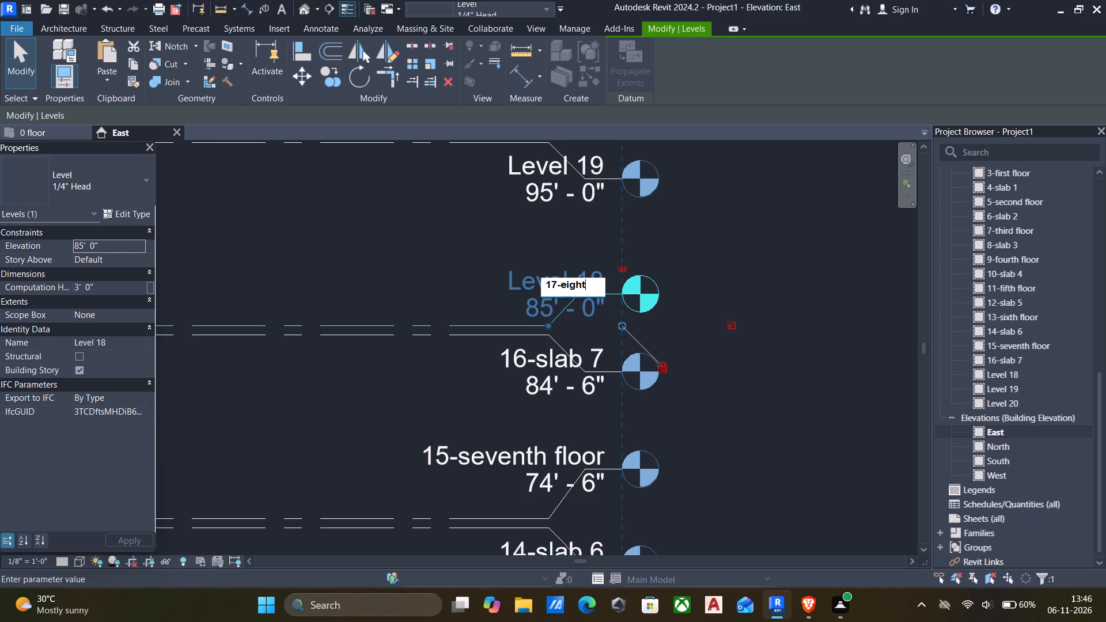
key(h)
key(space)
text(floo)
key(r)
scroll(542, 284, down, 4)
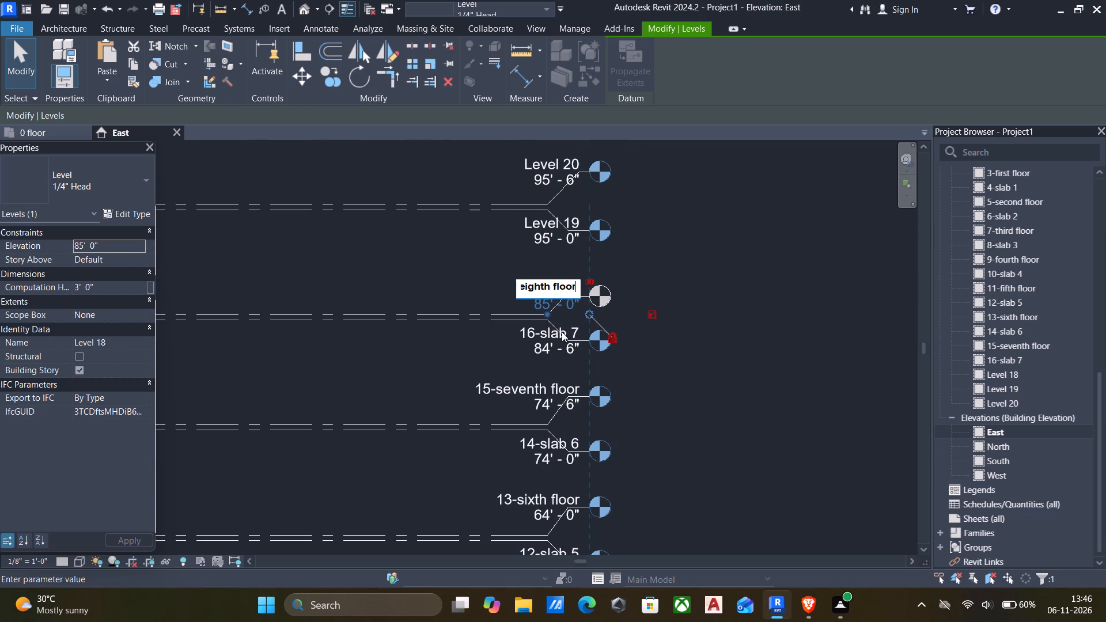
click(651, 275)
click(604, 299)
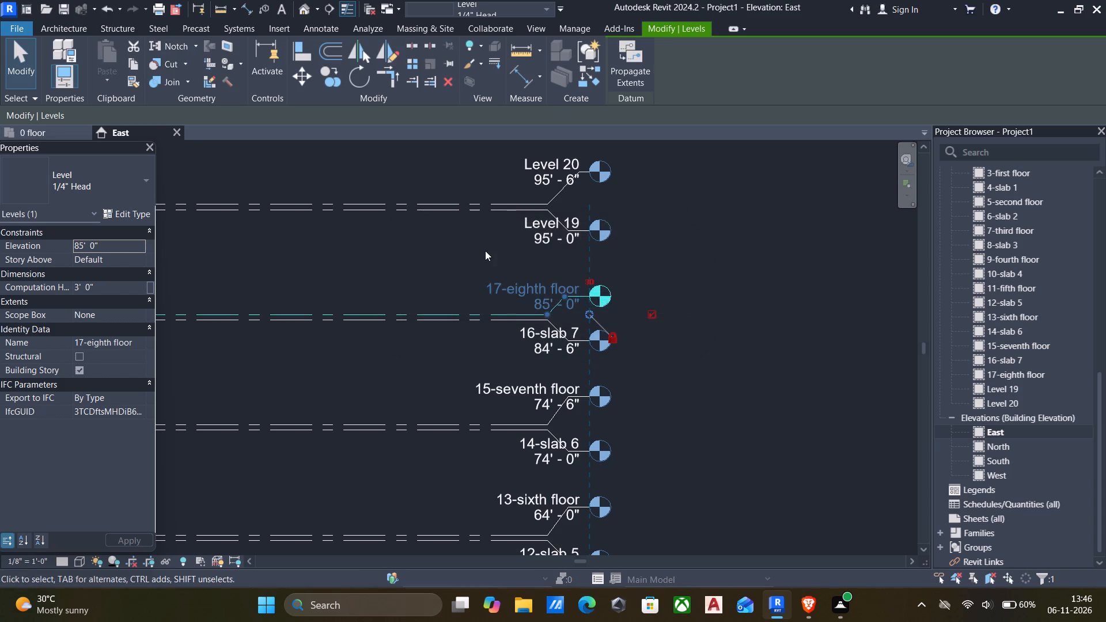
Rename Level 19 as "18-slab 8" and rename its corresponding views to match.
middle_drag(485, 251, 463, 309)
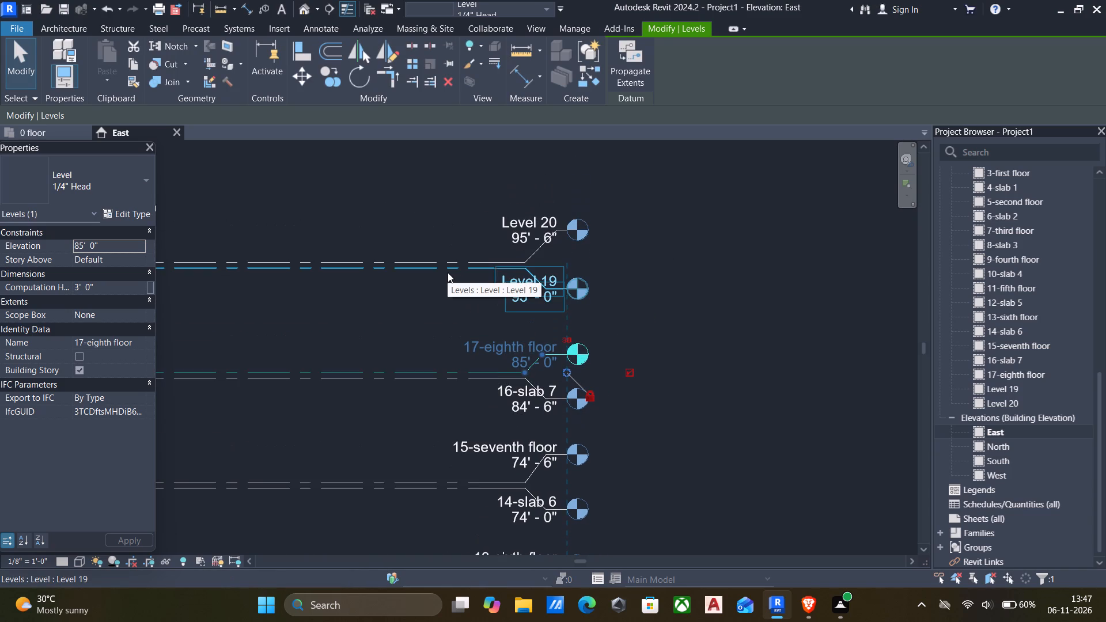
click(448, 272)
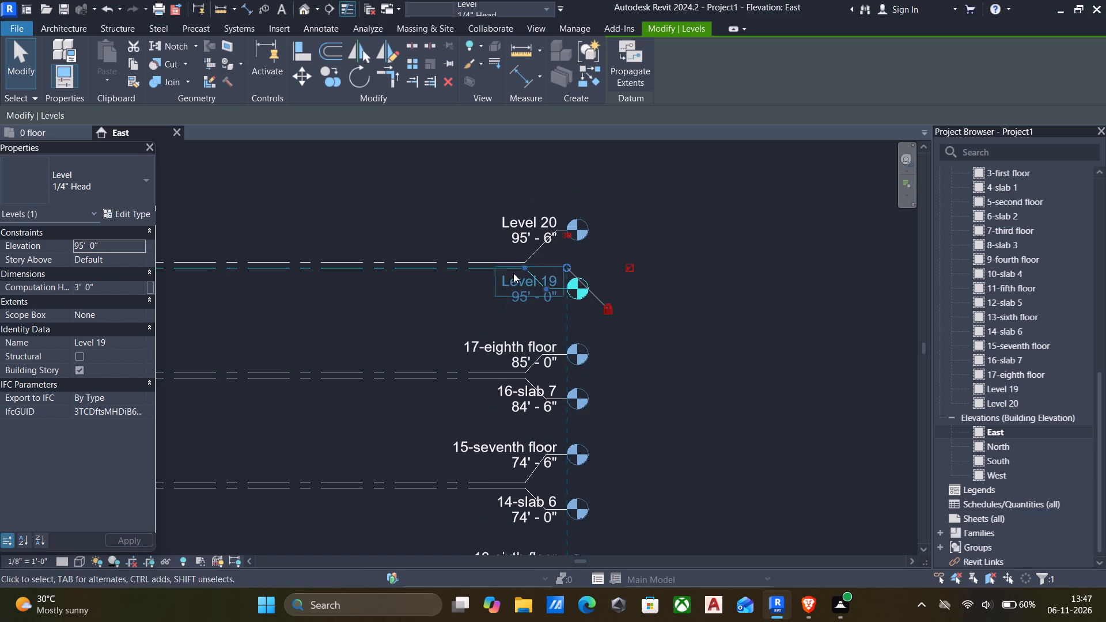
click(535, 279)
key(BackSpace)
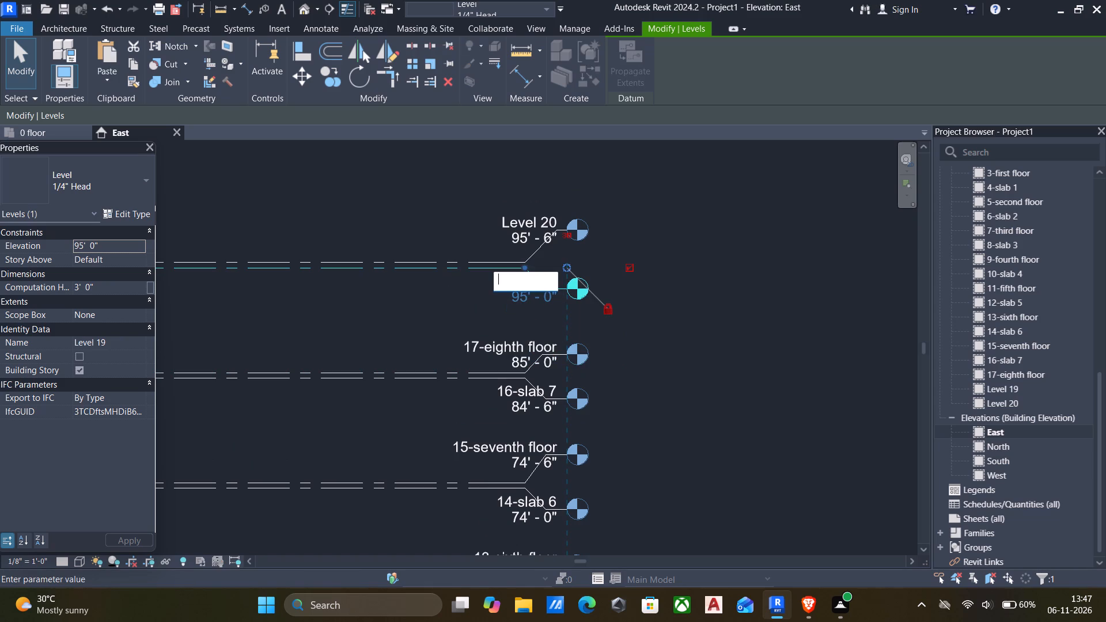
text(18-)
text(slab)
key(space)
text(8)
click(685, 329)
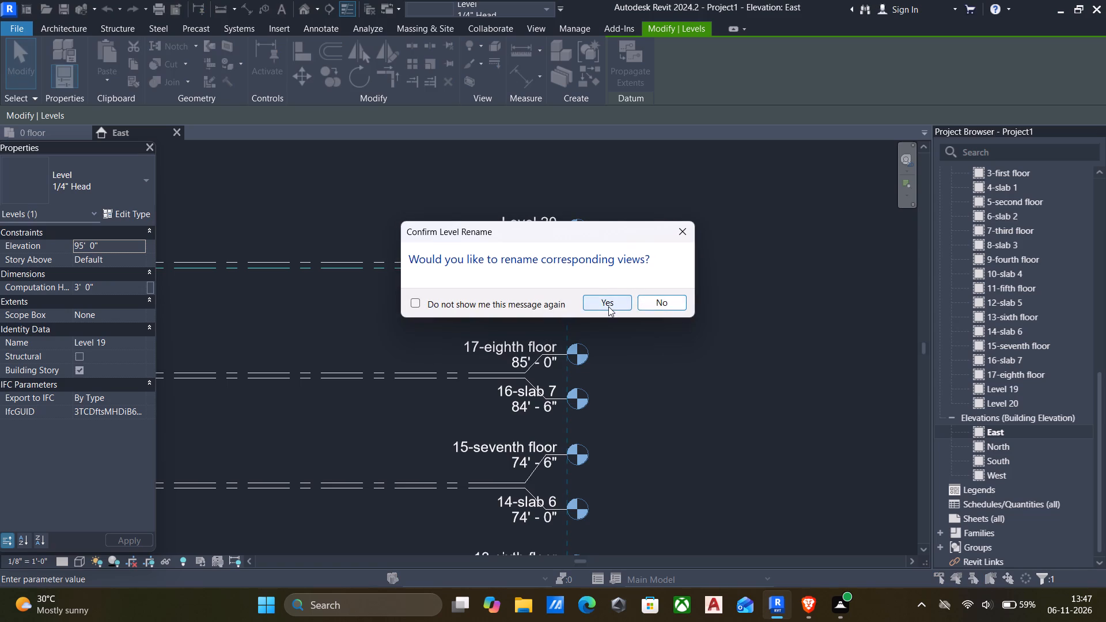
click(608, 306)
Open the 0 floor plan view showing the linked apartment CAD plan.
scroll(529, 287, down, 6)
scroll(1054, 316, up, 12)
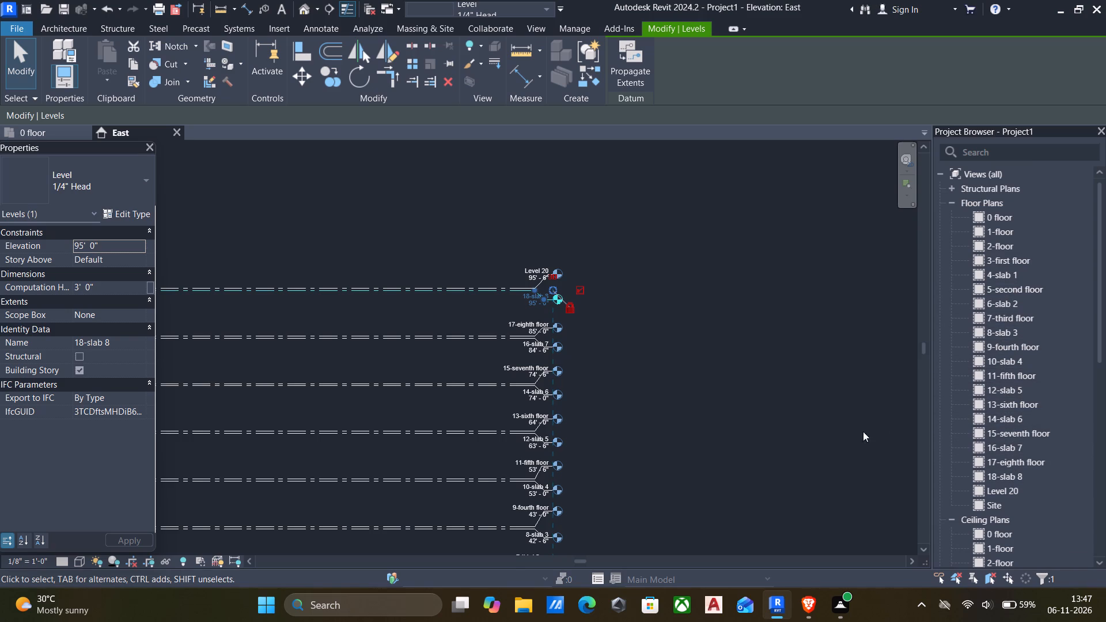
scroll(387, 280, up, 4)
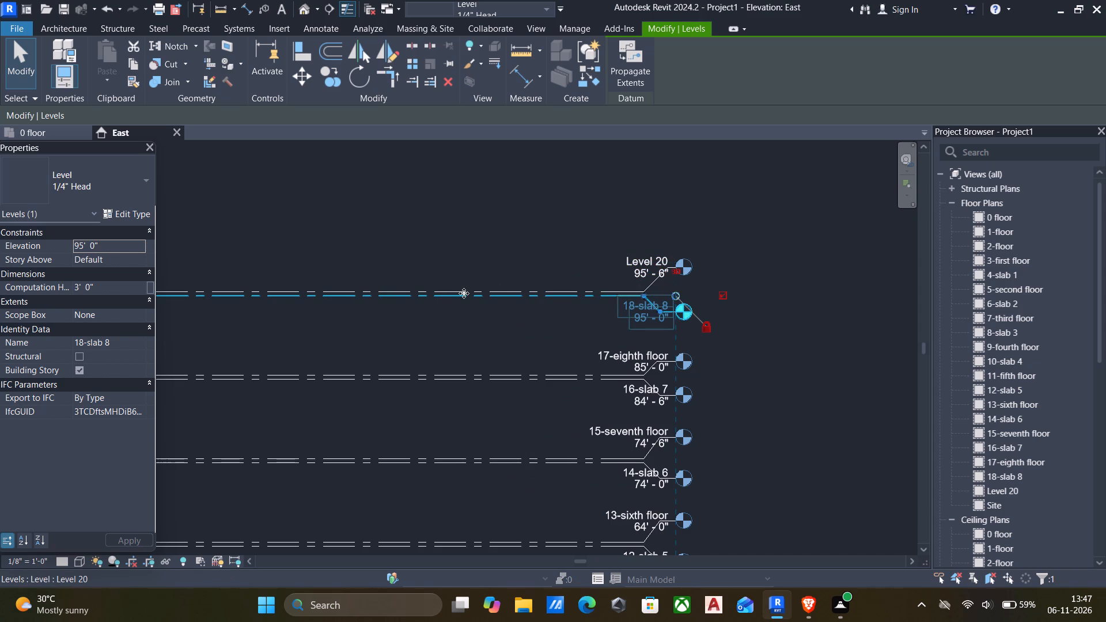
scroll(425, 289, down, 13)
middle_drag(428, 309, 585, 277)
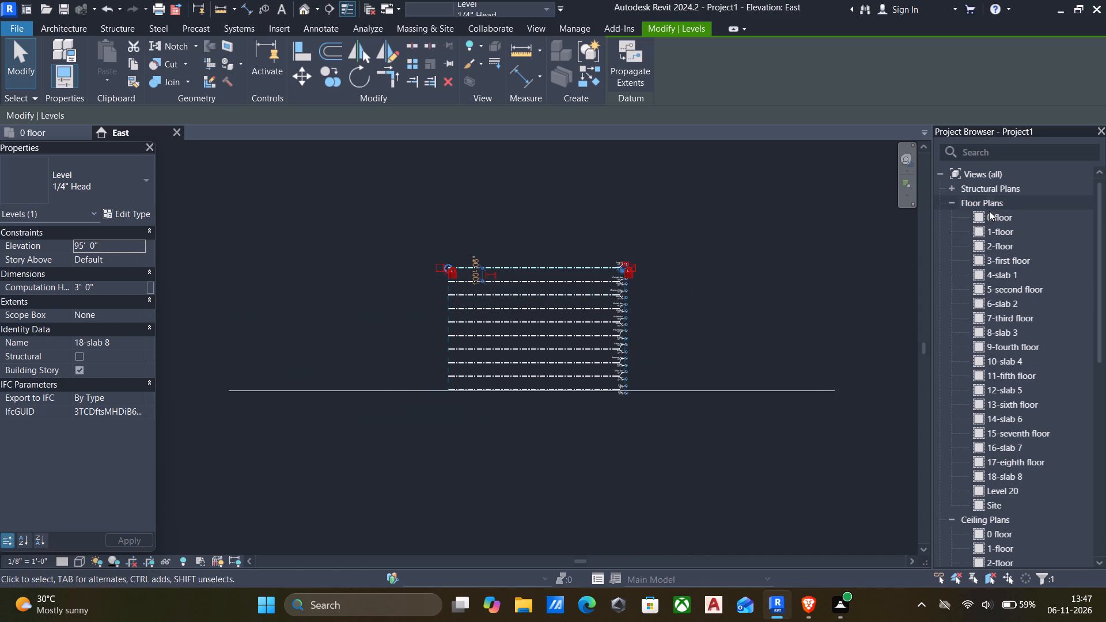
double_click(981, 218)
middle_drag(615, 322, 600, 296)
middle_drag(600, 385, 577, 366)
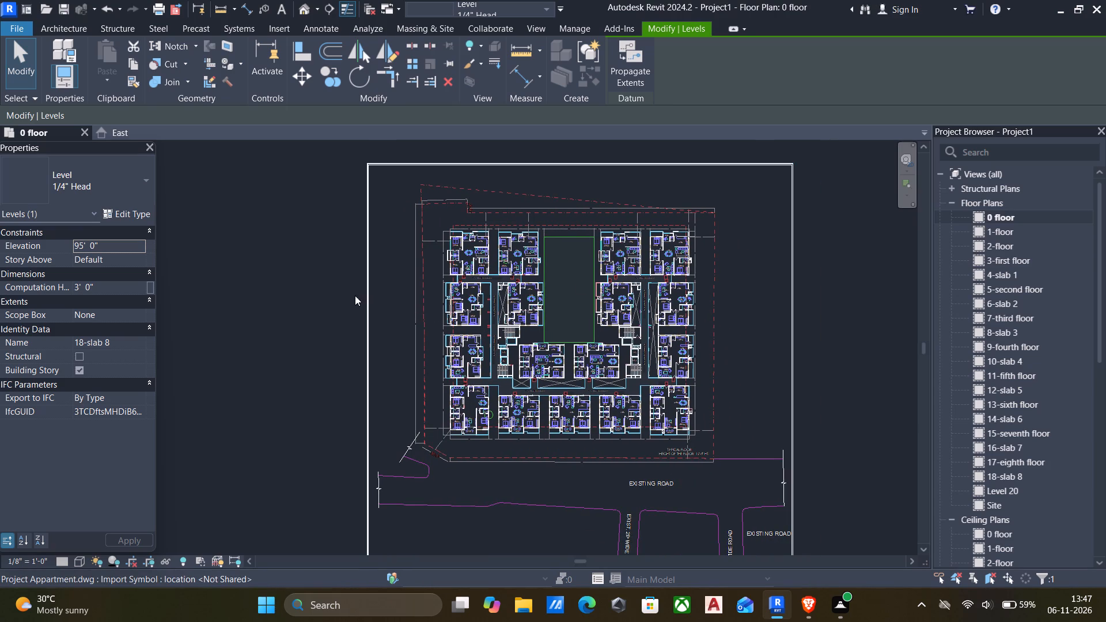
Measure the thickness of the shaft's outer wall above the pooja room, beside the 7'-3" x 7'-9" balcony, using an aligned dimension.
scroll(429, 225, up, 3)
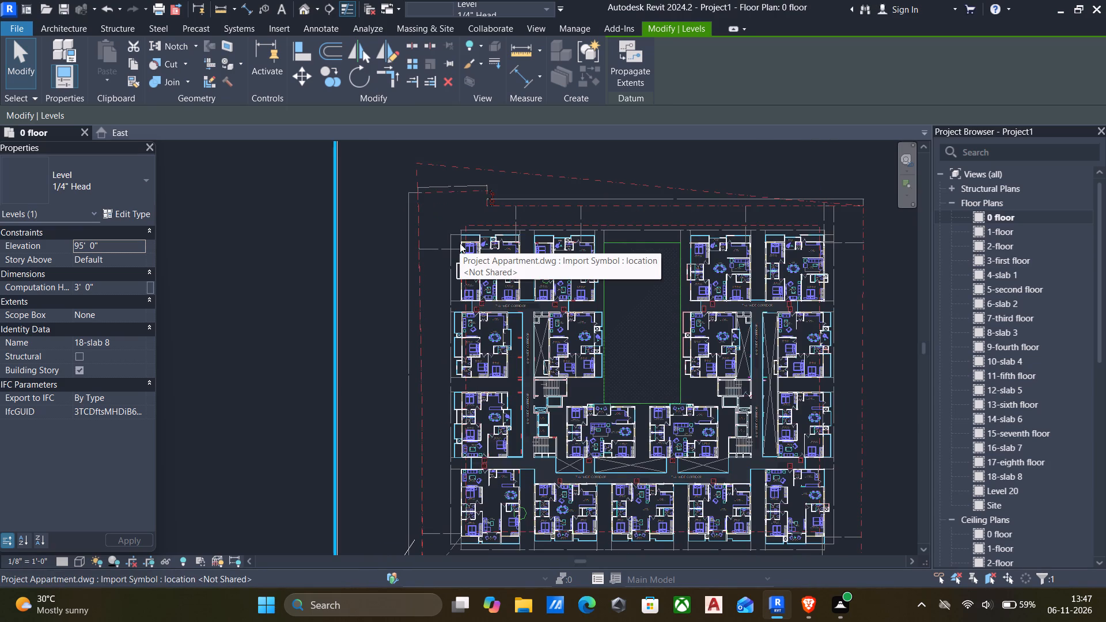
scroll(456, 255, up, 6)
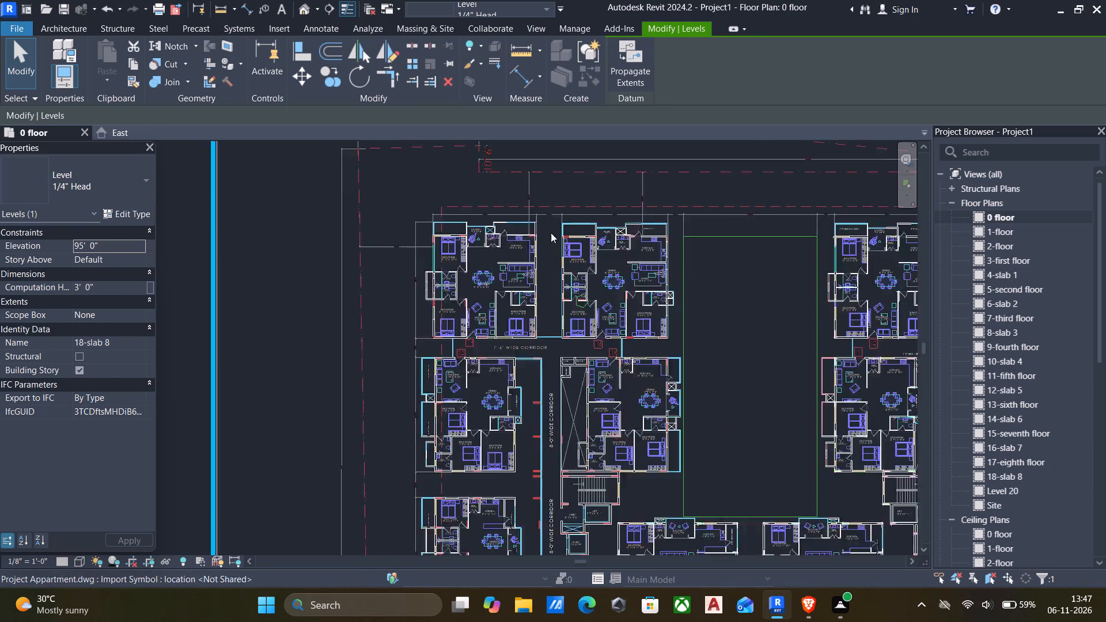
scroll(511, 209, up, 9)
scroll(428, 211, up, 4)
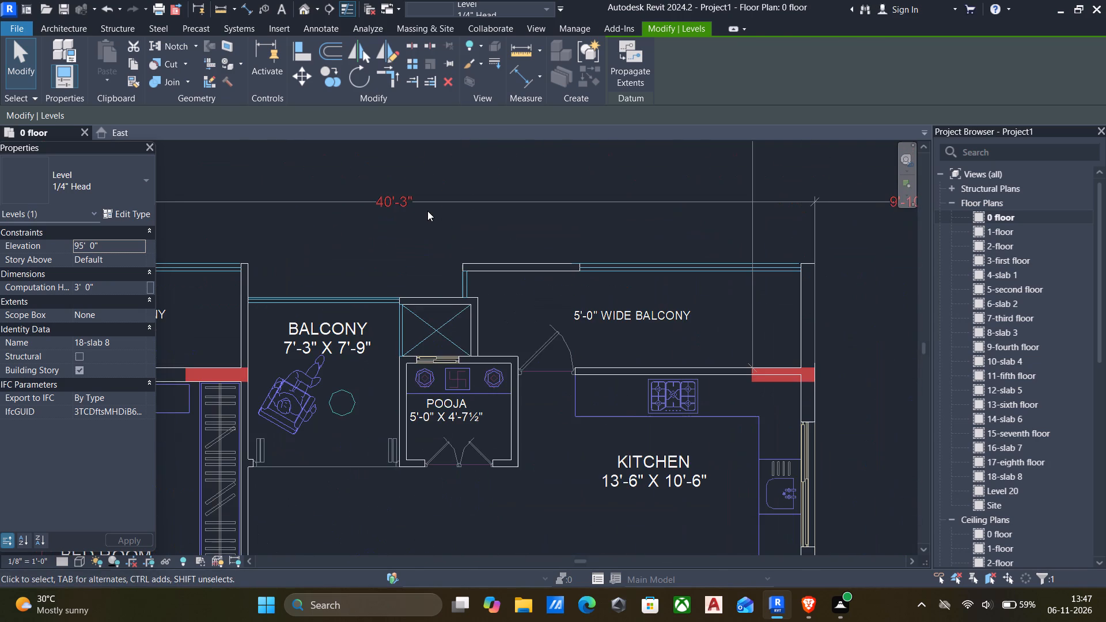
scroll(433, 216, down, 7)
scroll(442, 279, down, 4)
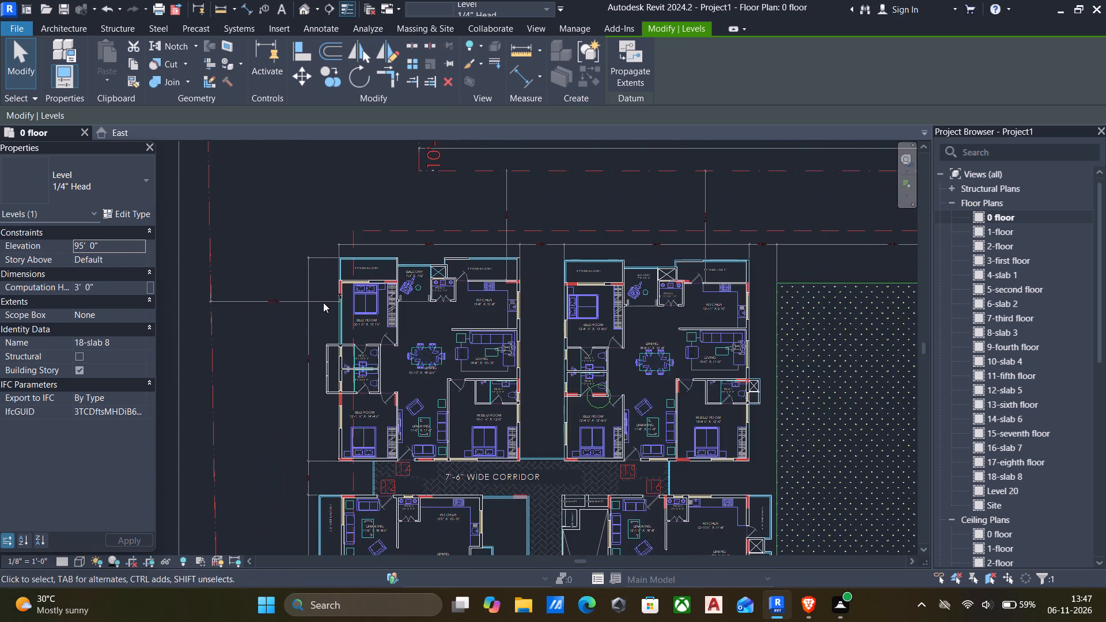
scroll(331, 298, up, 4)
scroll(438, 269, up, 5)
scroll(533, 234, up, 5)
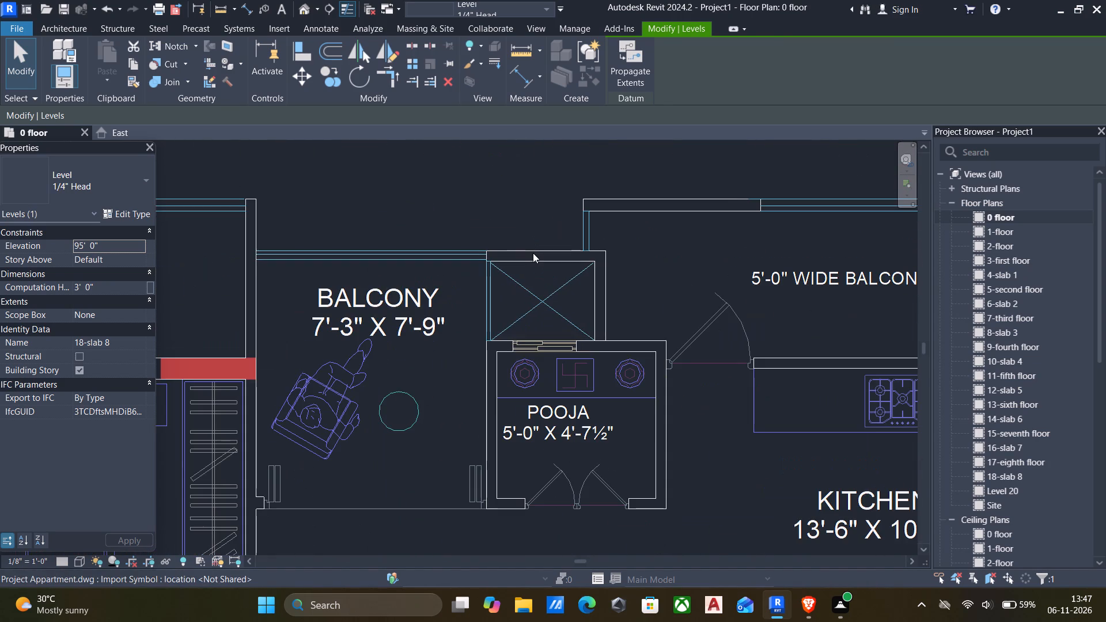
text(di)
scroll(533, 253, up, 3)
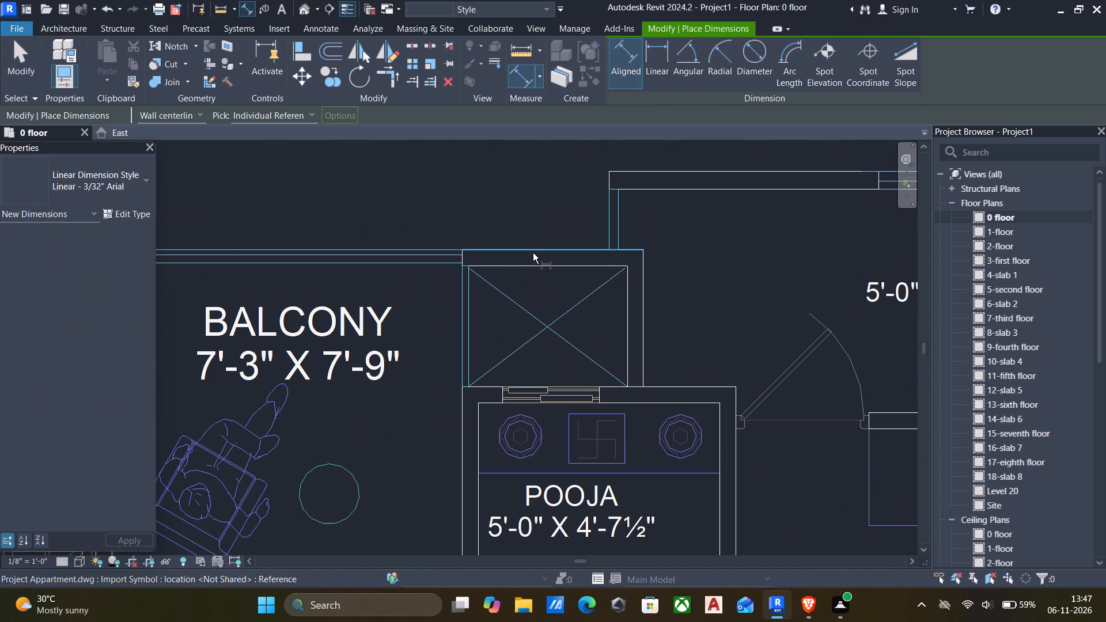
click(533, 253)
click(529, 266)
scroll(529, 266, down, 2)
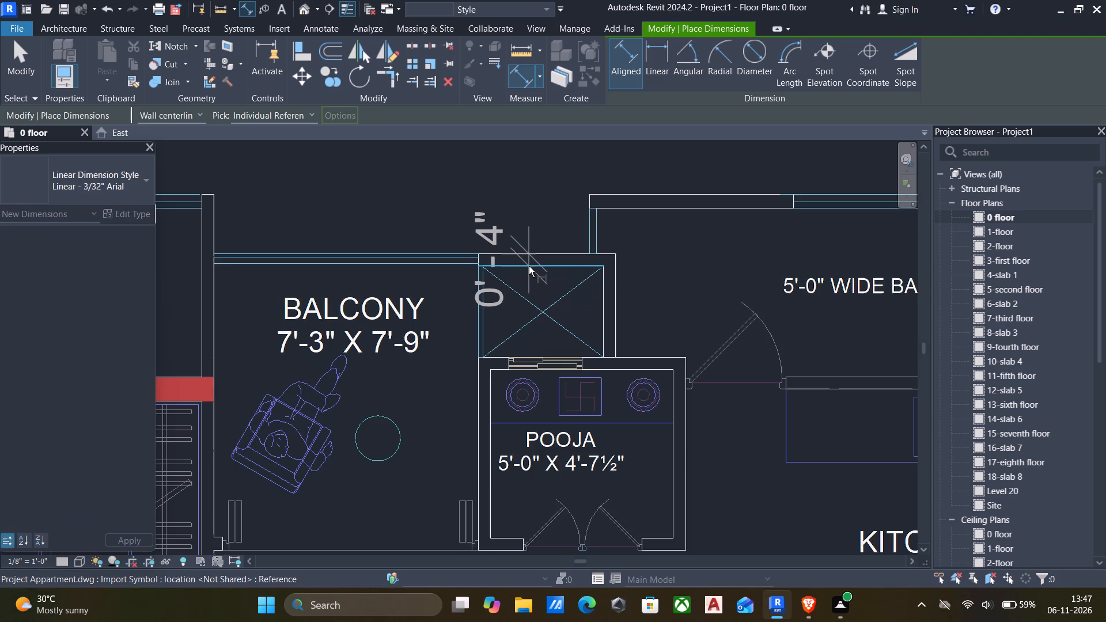
key(Escape)
Examine the apartment block layout, then inspect the walls around the utility and 13'-11" x 9'10" kitchen of the neighbouring unit.
scroll(529, 266, down, 7)
middle_drag(525, 324, 425, 221)
scroll(425, 221, down, 2)
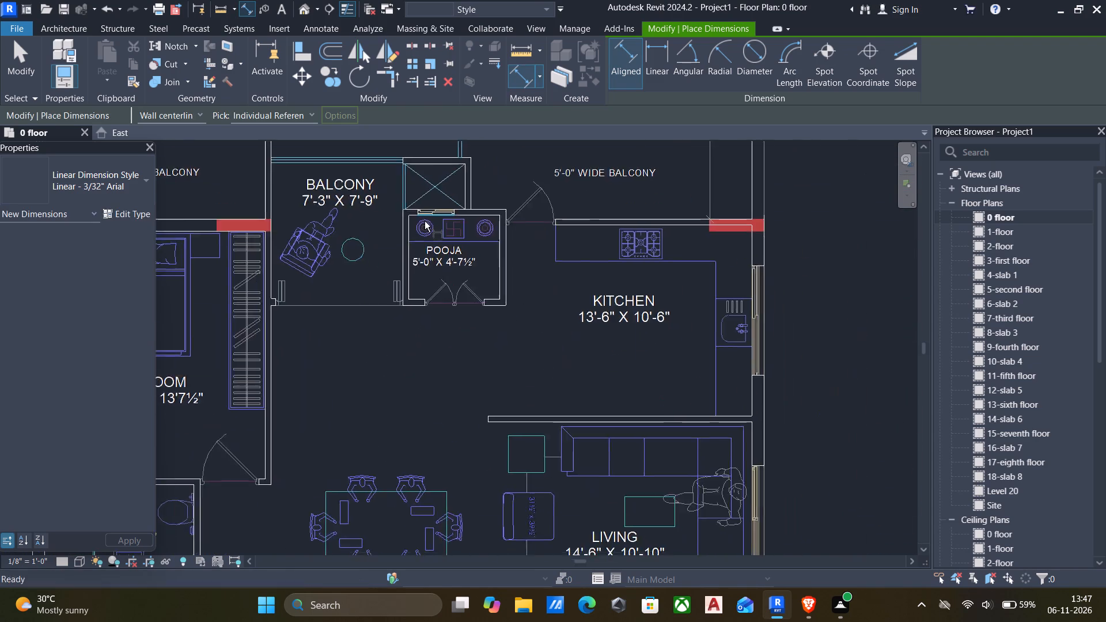
scroll(425, 221, down, 4)
middle_drag(452, 321, 442, 189)
scroll(442, 189, down, 5)
middle_drag(433, 335, 388, 277)
scroll(388, 277, down, 4)
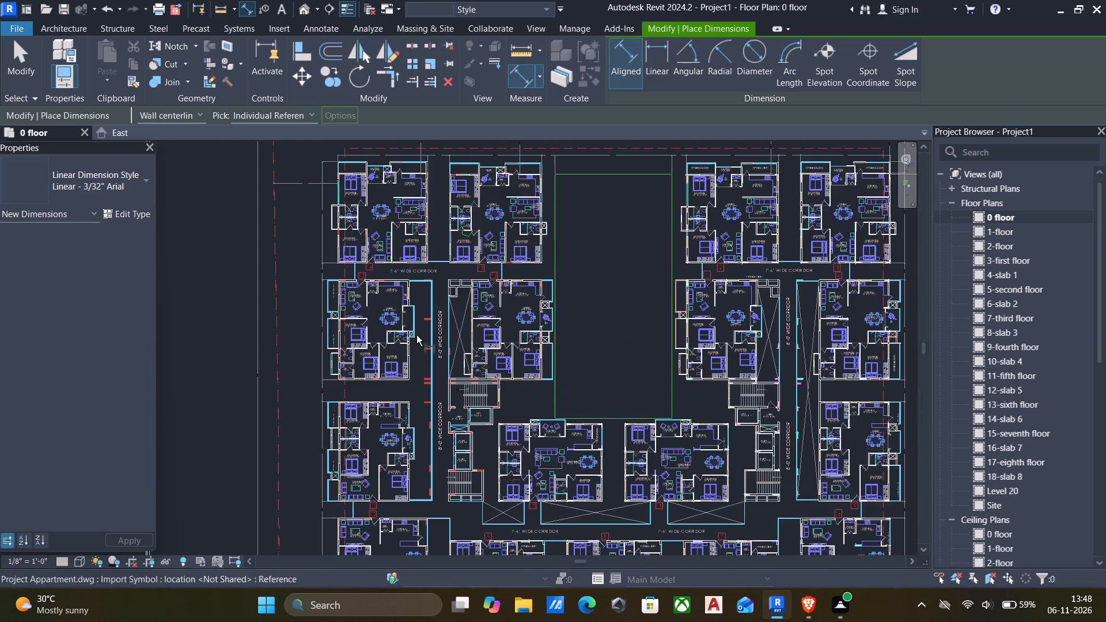
scroll(416, 337, down, 6)
middle_drag(480, 382, 446, 360)
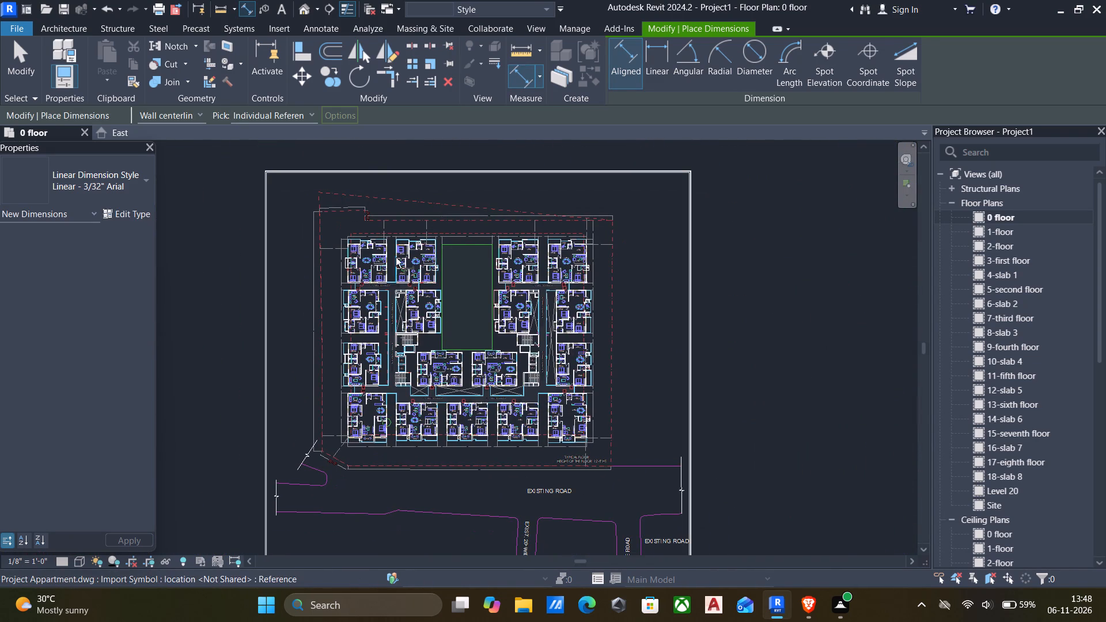
key(Escape)
scroll(435, 238, up, 19)
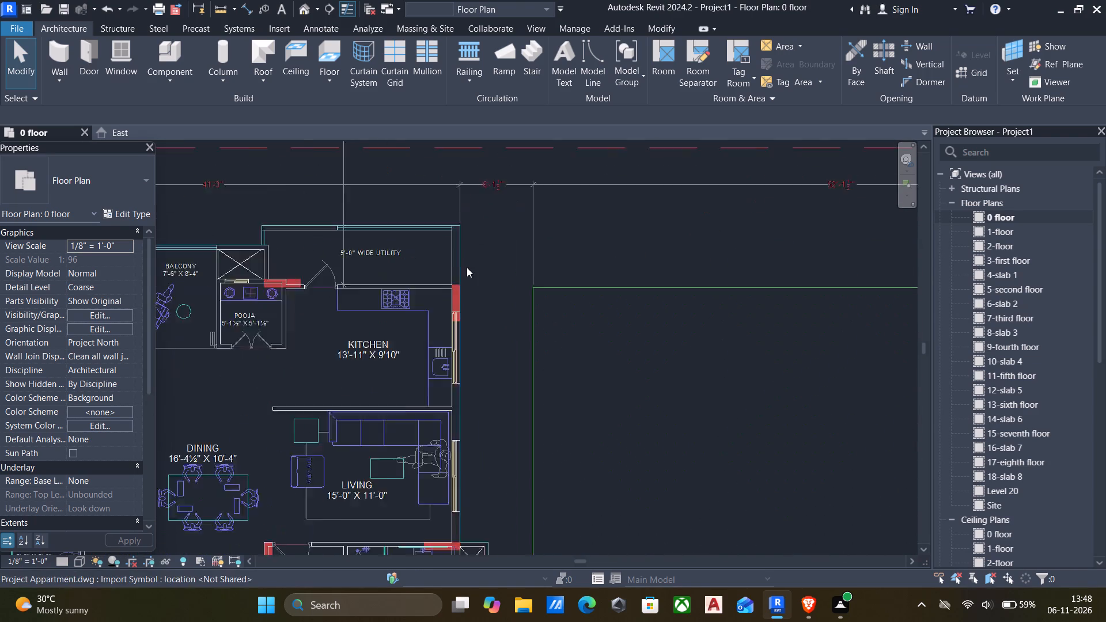
scroll(467, 267, up, 2)
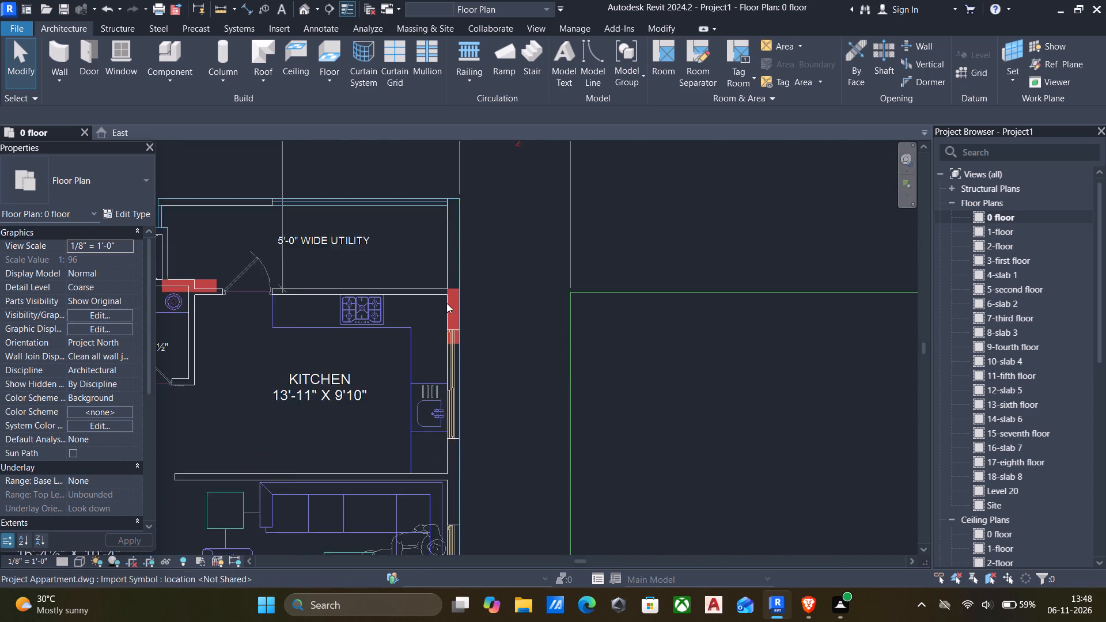
scroll(446, 303, down, 2)
middle_drag(446, 303, 518, 302)
scroll(518, 302, down, 1)
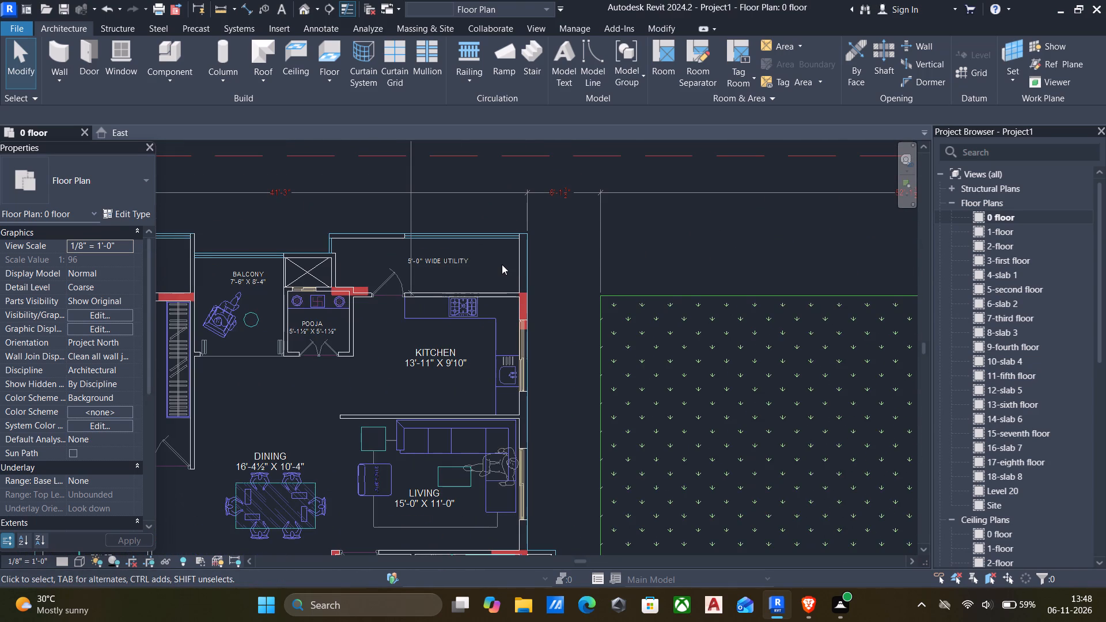
Place an aligned dimension across the thickness of the utility's outer side wall, just above the red column.
text(di)
scroll(506, 259, up, 4)
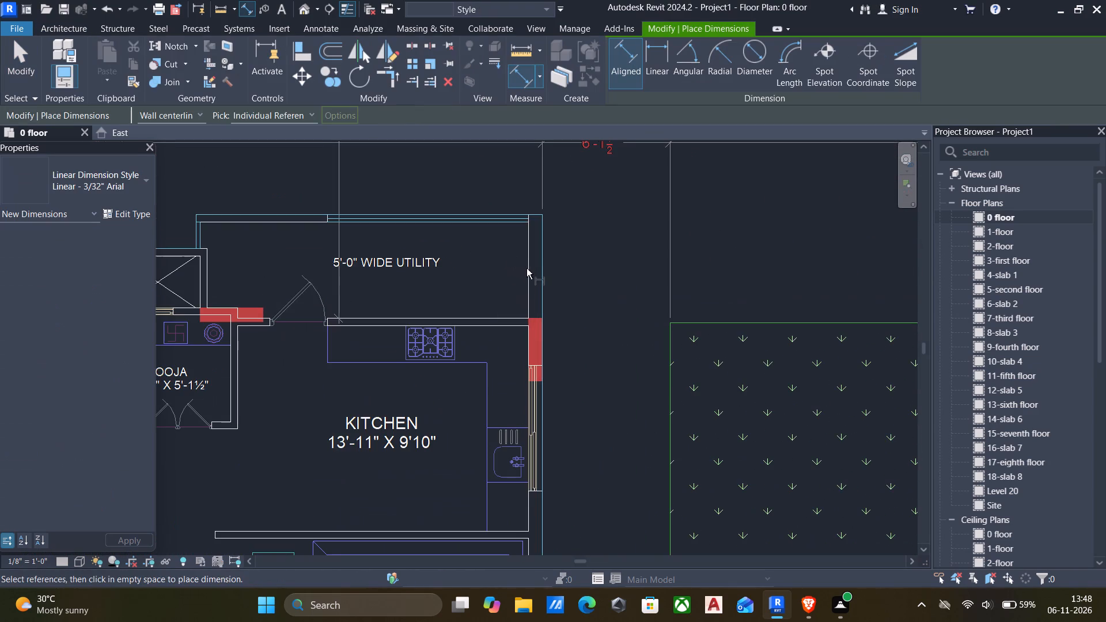
click(528, 269)
click(542, 269)
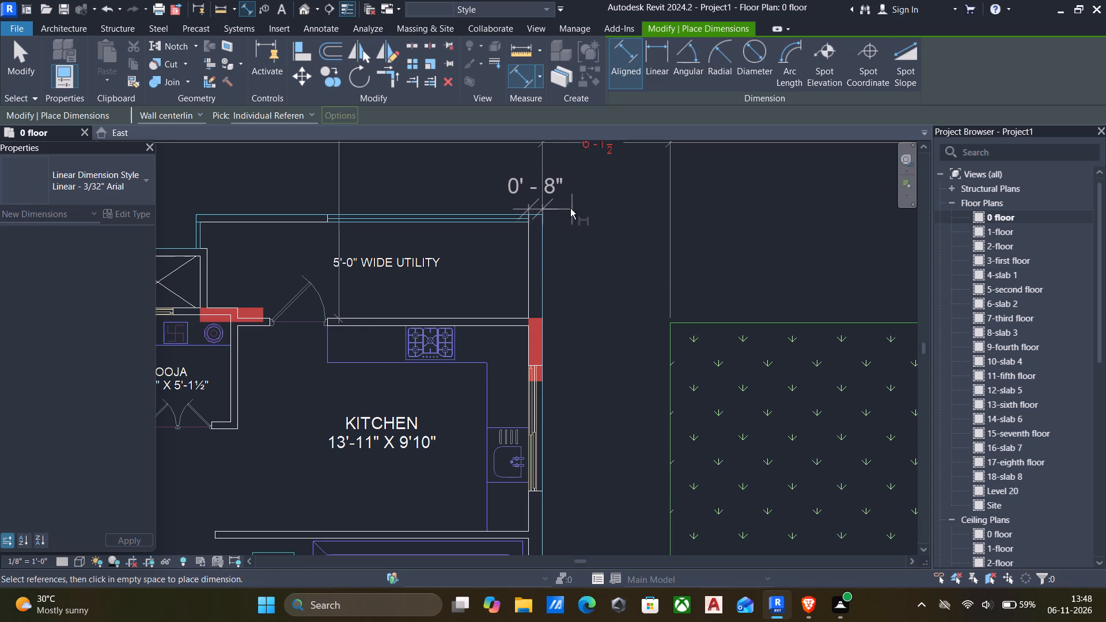
click(536, 199)
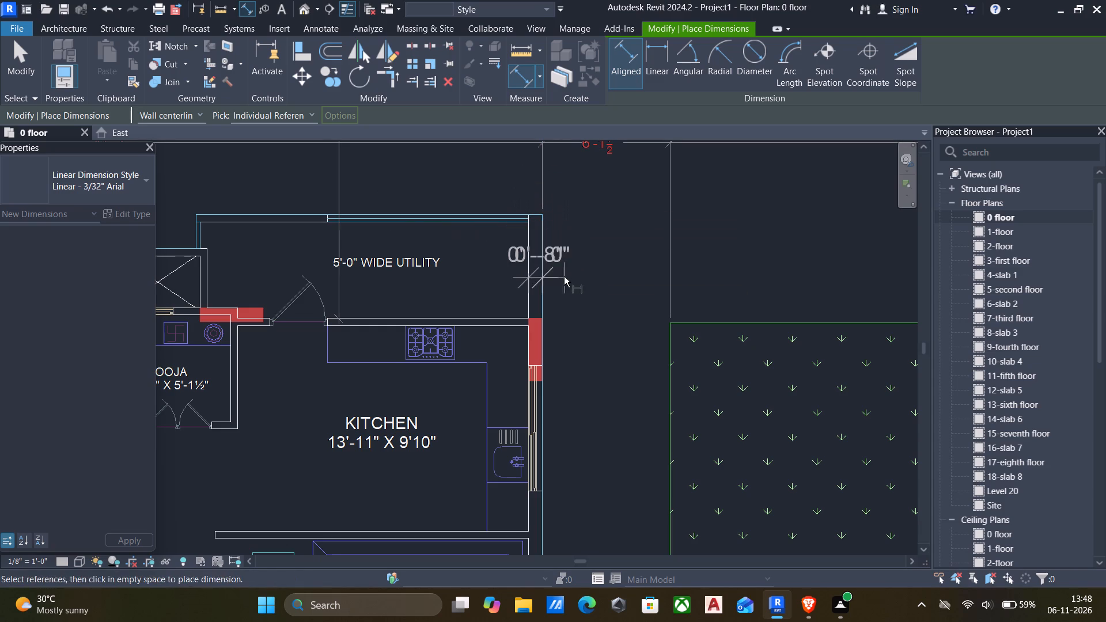
key(Escape)
click(531, 267)
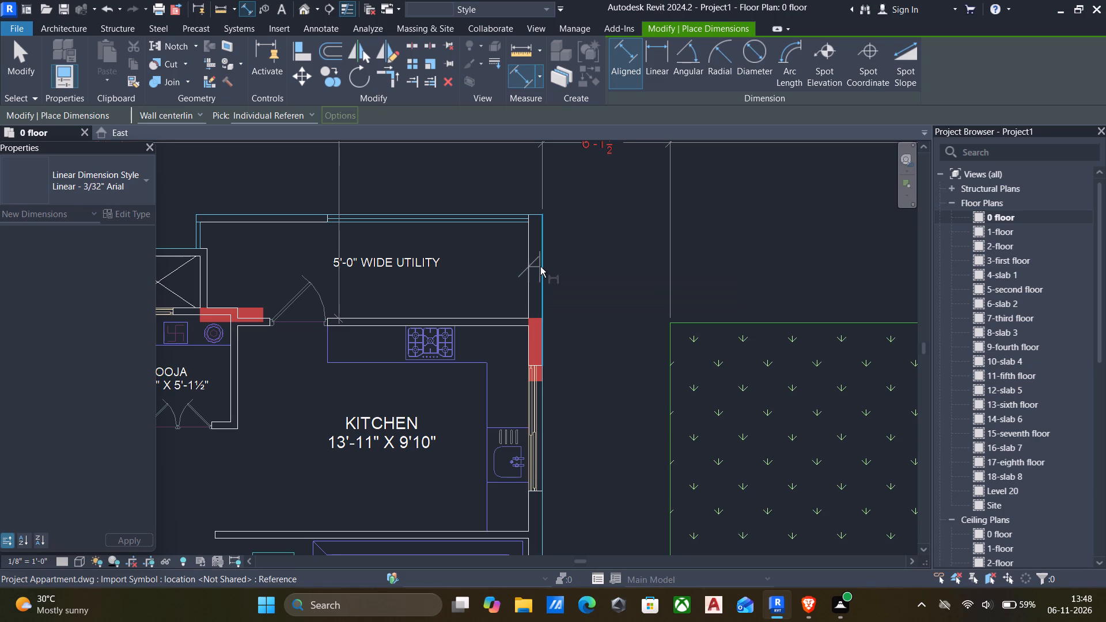
click(544, 266)
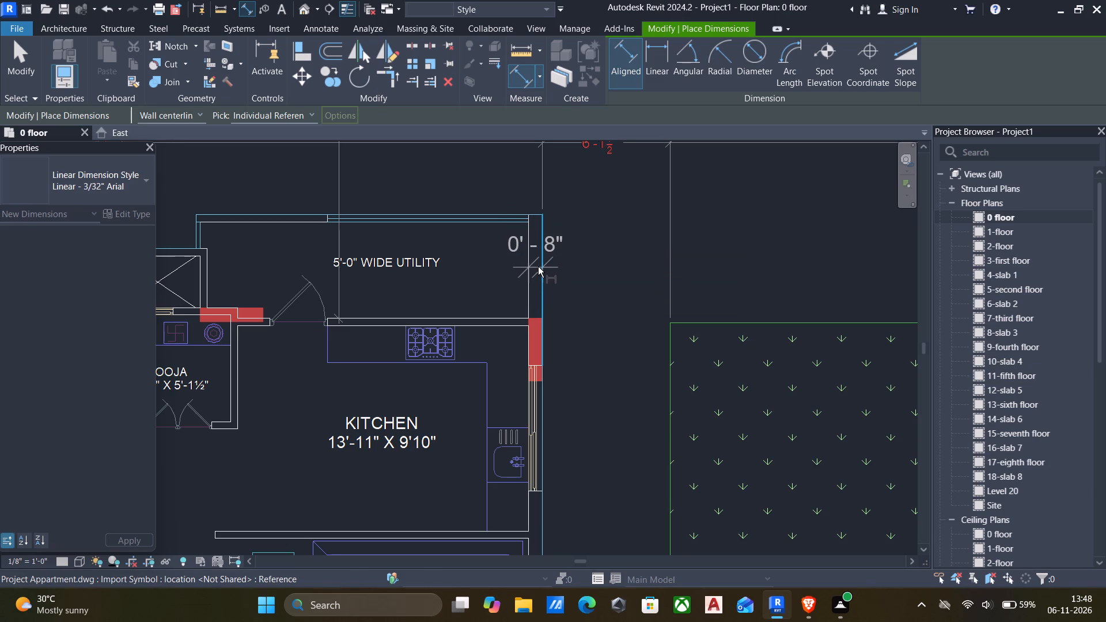
click(535, 265)
key(Escape)
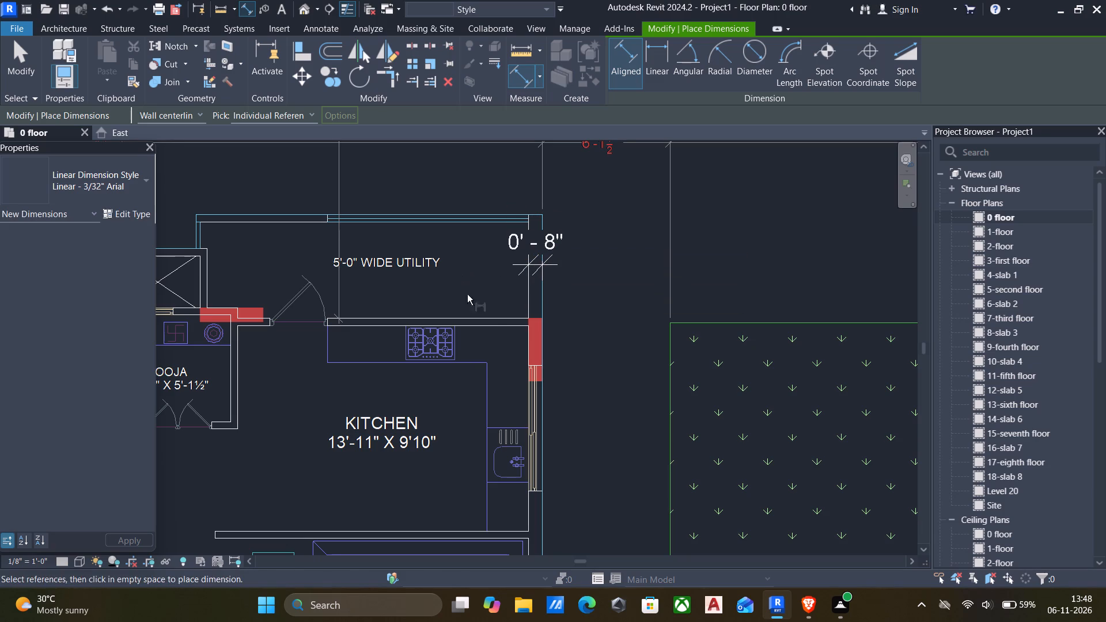
Place an aligned dimension across the thickness of the wall between the utility and the kitchen.
click(486, 315)
click(486, 323)
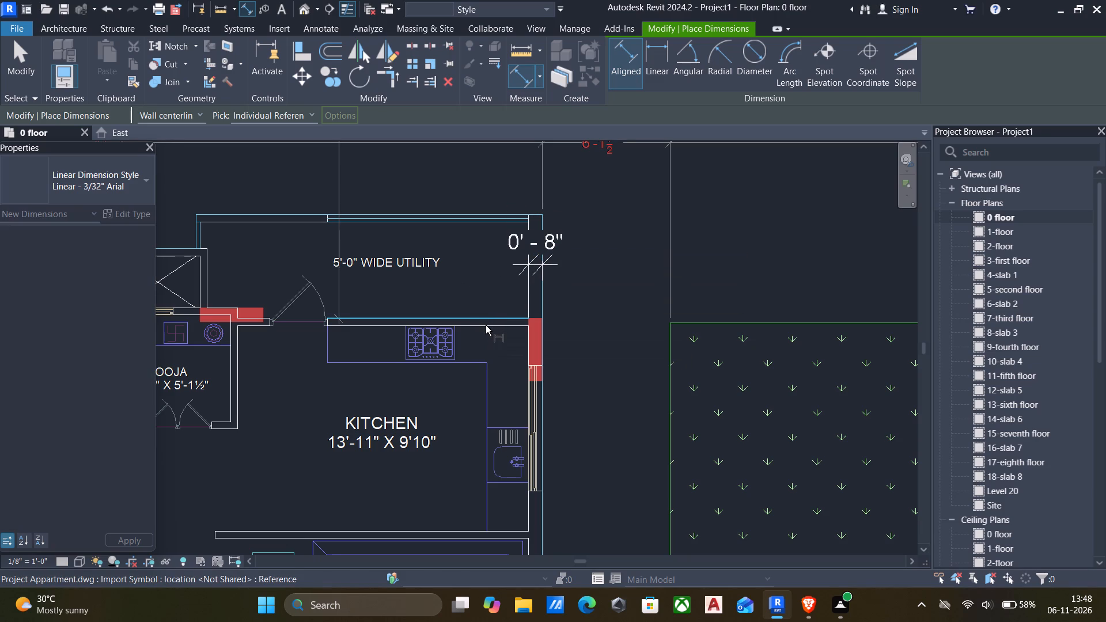
click(486, 326)
click(487, 319)
click(485, 325)
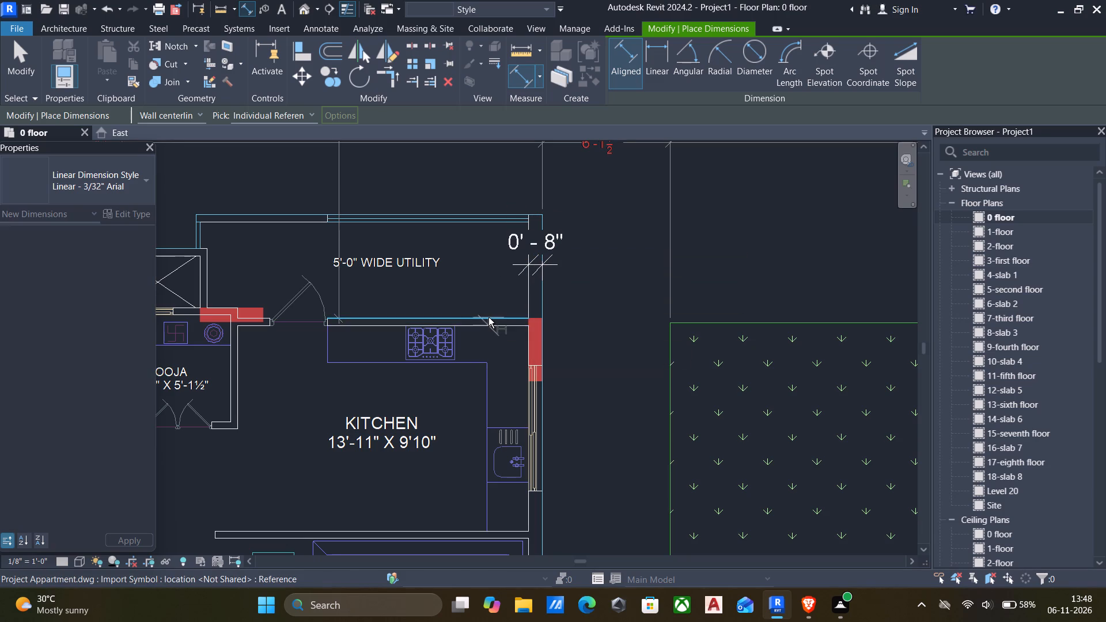
scroll(488, 317, up, 7)
click(487, 319)
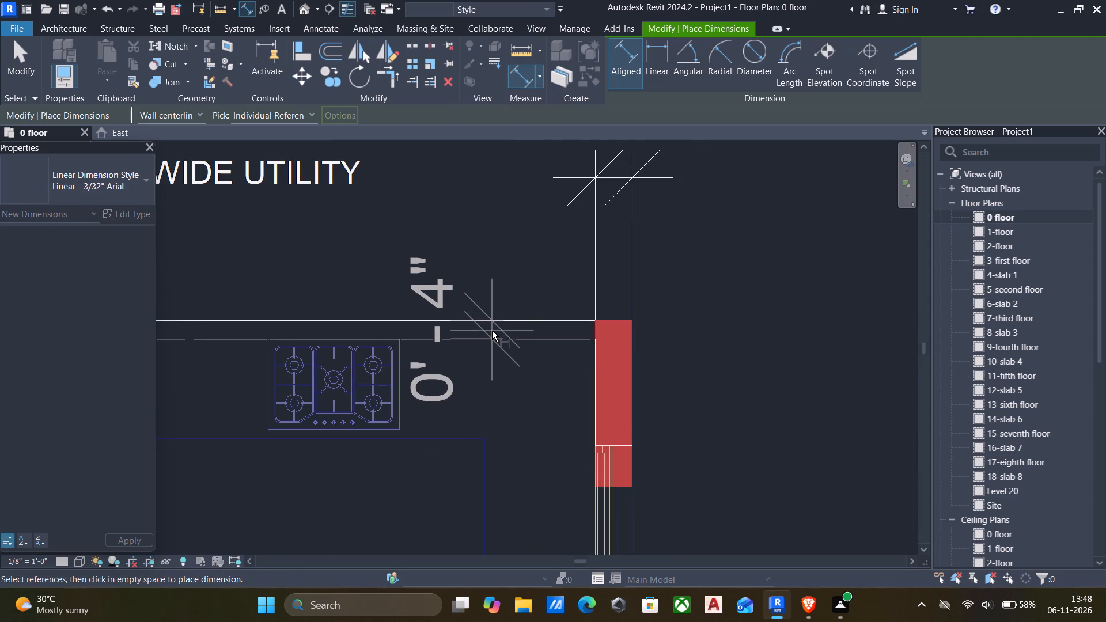
click(492, 331)
key(Escape)
Measure the thickness of the utility-side wall of the crossed shaft above the pooja room with an aligned dimension.
scroll(492, 331, down, 8)
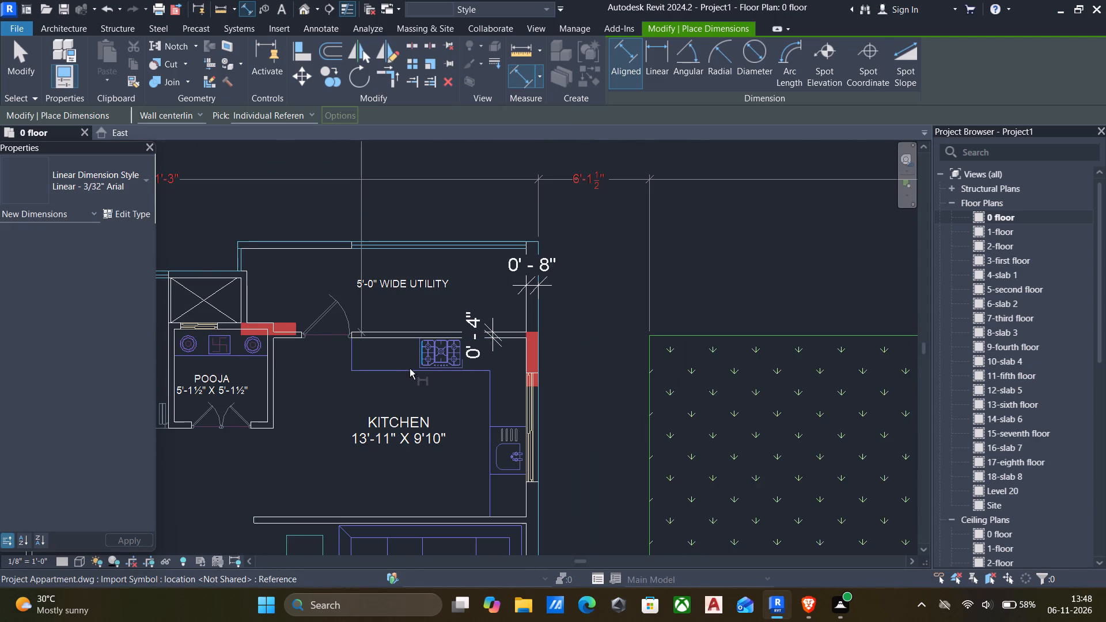
middle_drag(402, 367, 584, 310)
scroll(415, 224, up, 4)
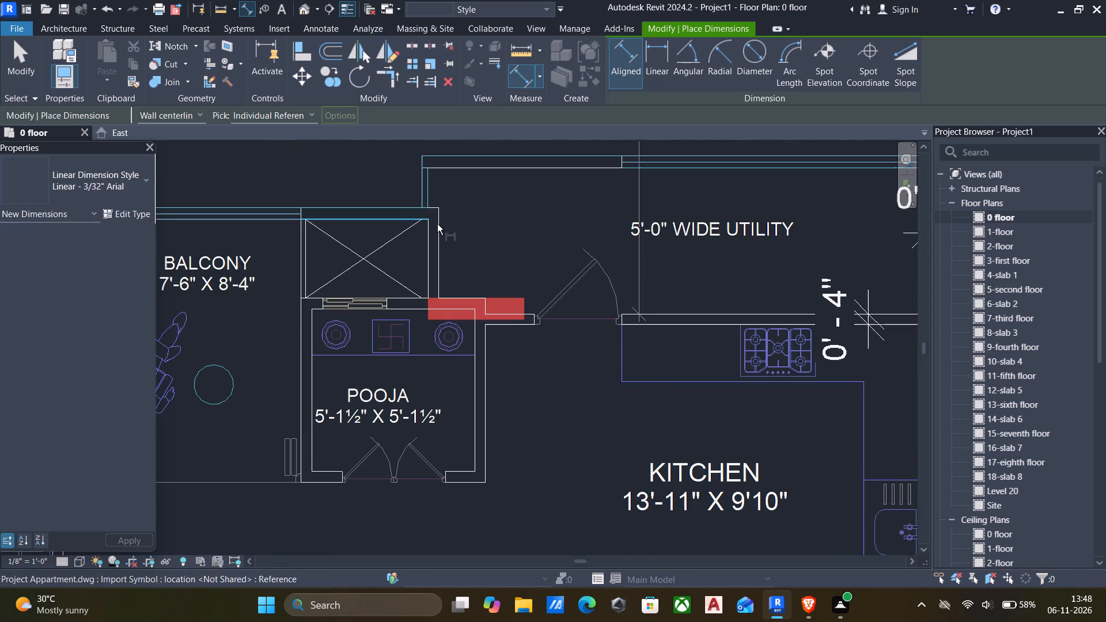
click(429, 242)
click(440, 241)
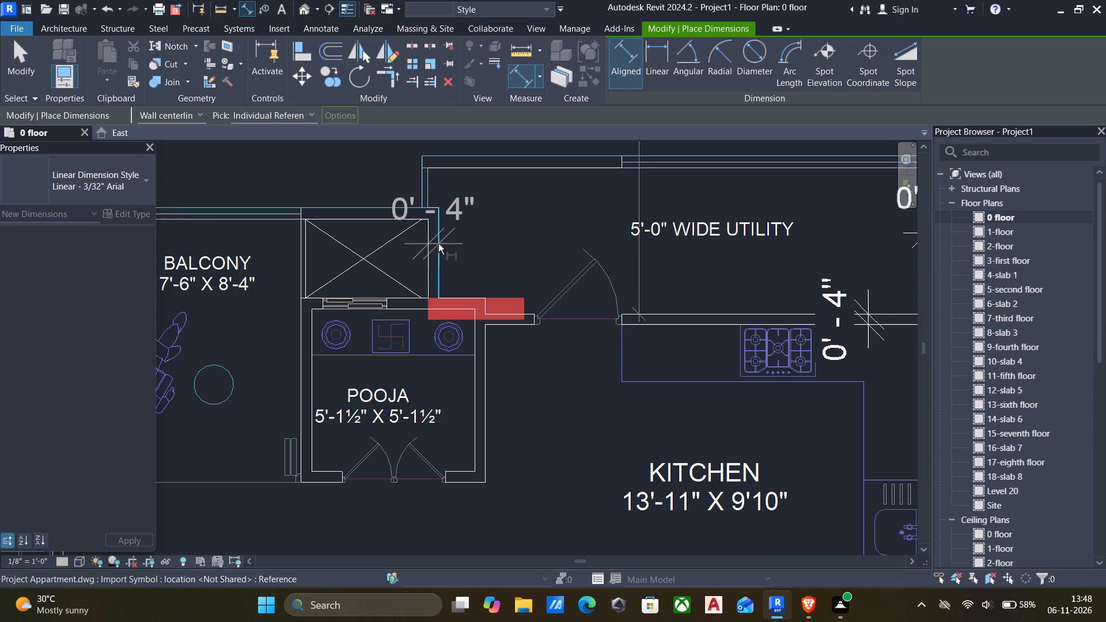
key(Escape)
Place an aligned dimension across the thickness of the shaft's outer wall above the pooja room, beside the 7'-6" x 8'-4" balcony.
click(404, 217)
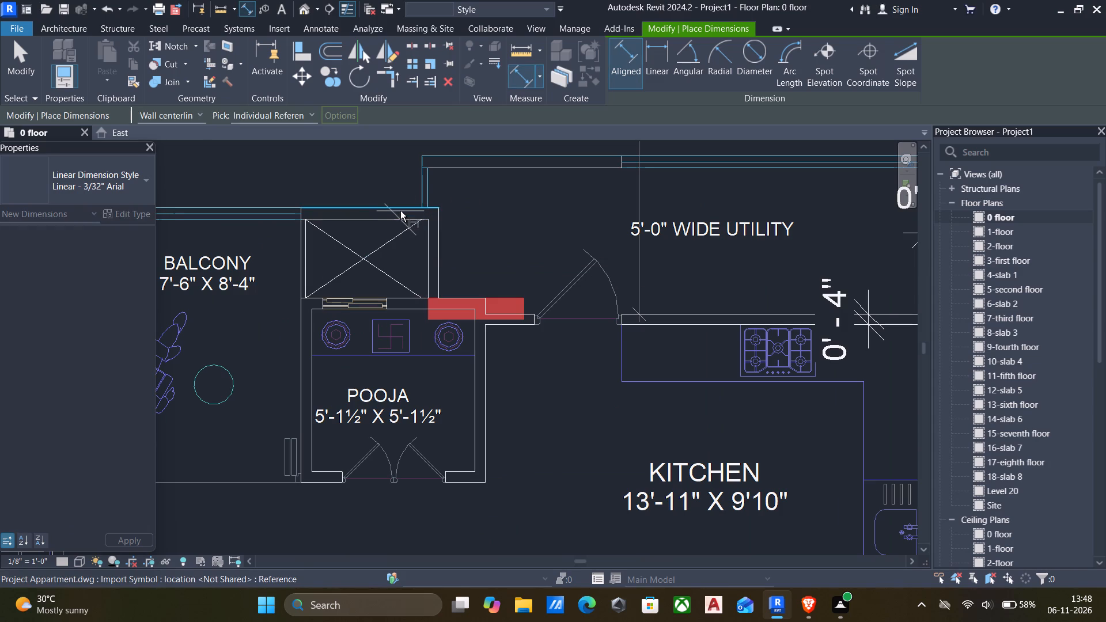
click(400, 208)
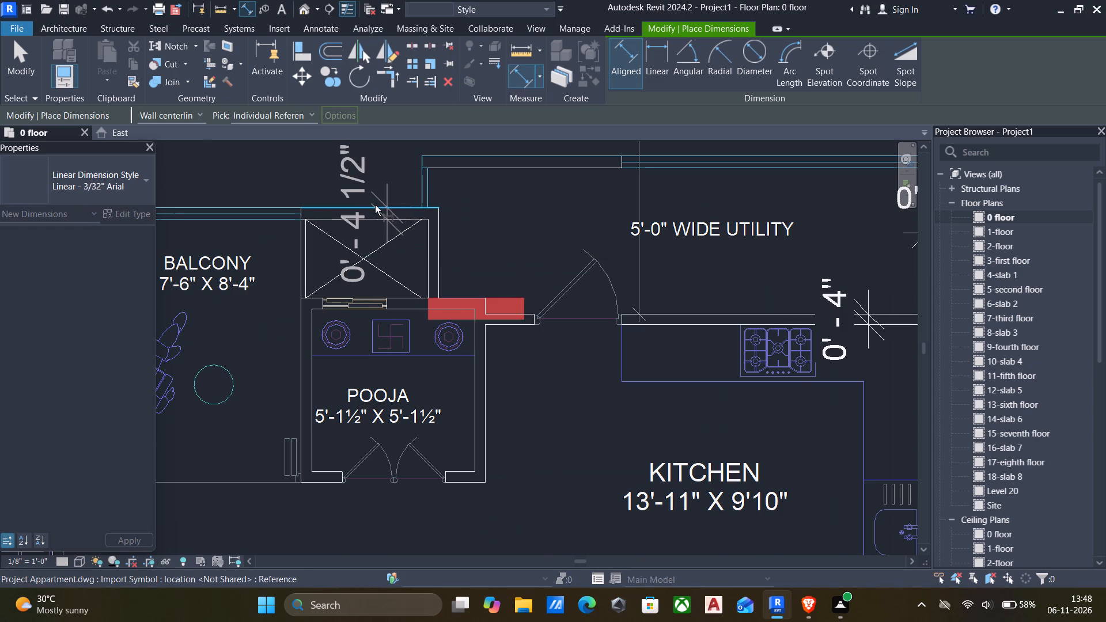
scroll(374, 205, up, 6)
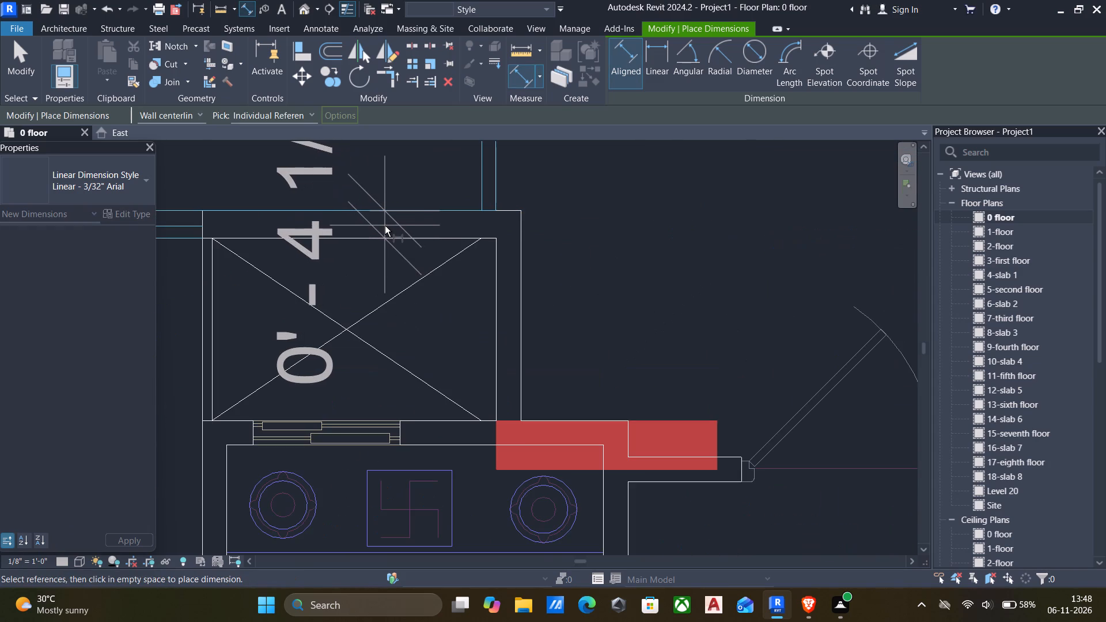
click(385, 226)
key(Escape)
scroll(391, 229, down, 5)
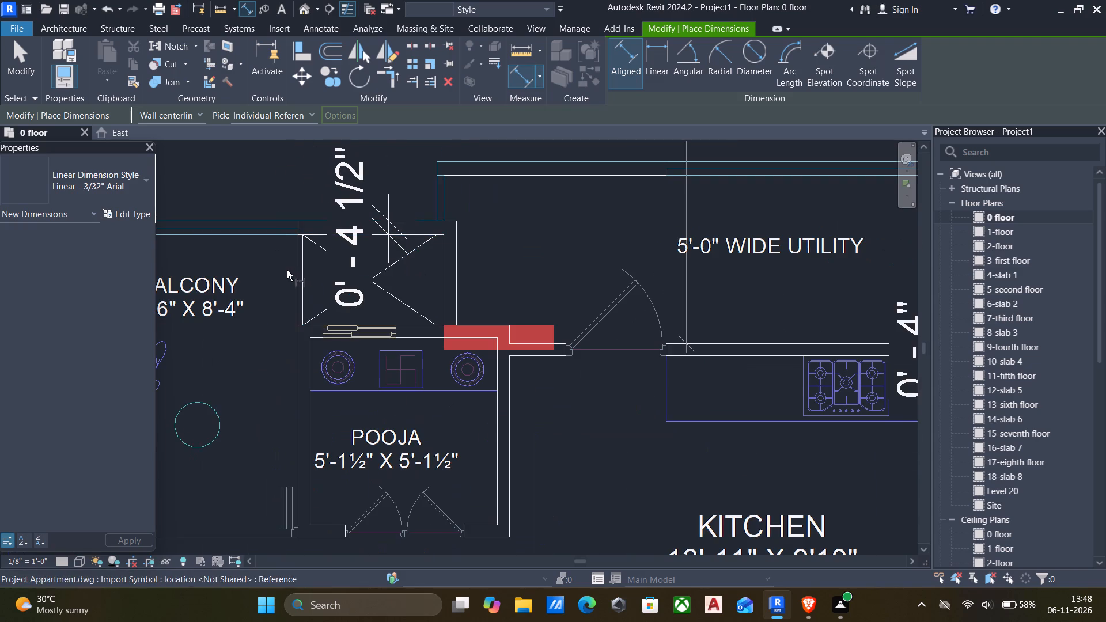
Measure the thickness of the shaft's balcony-side wall with an aligned dimension between its two faces.
scroll(290, 271, up, 8)
click(303, 275)
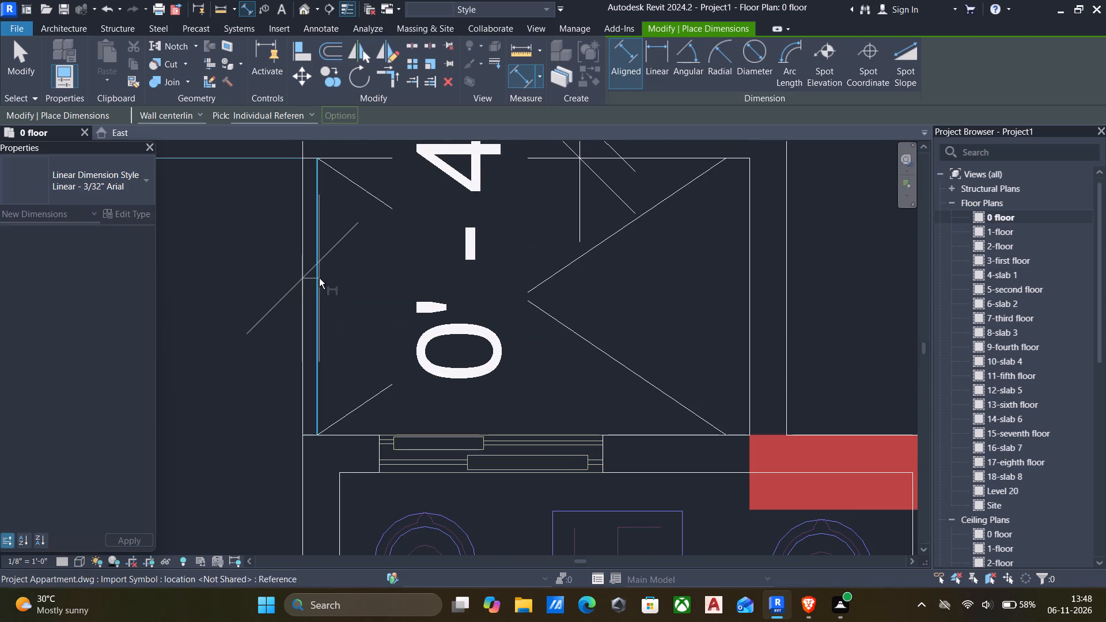
click(317, 278)
scroll(311, 277, down, 8)
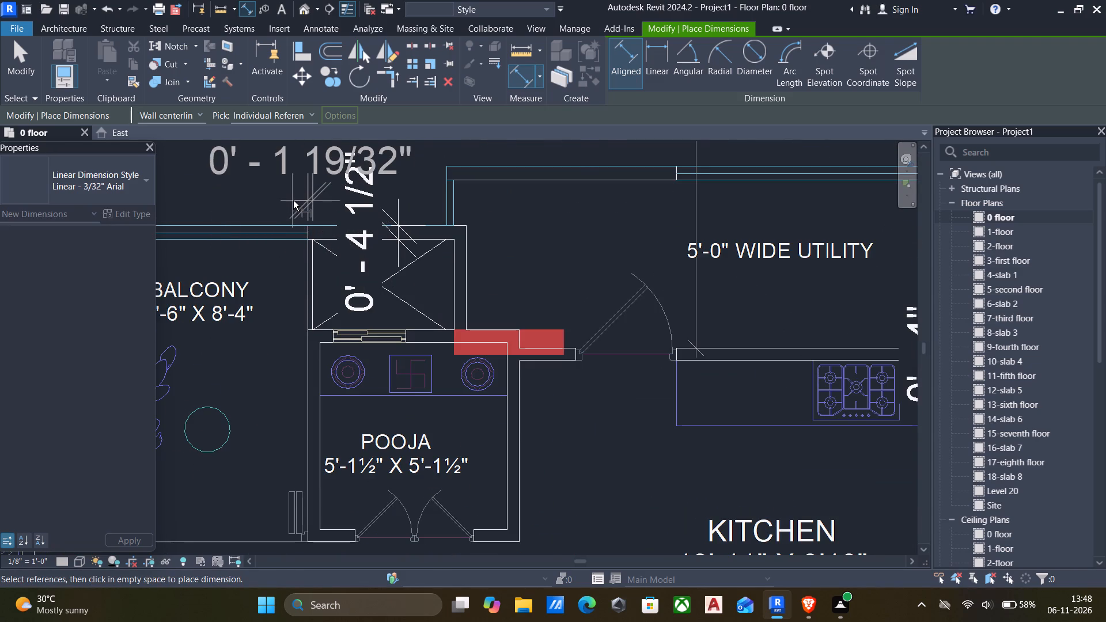
key(Escape)
Measure the thickness of the red column between the pooja room and the utility door with an aligned dimension.
scroll(344, 299, down, 12)
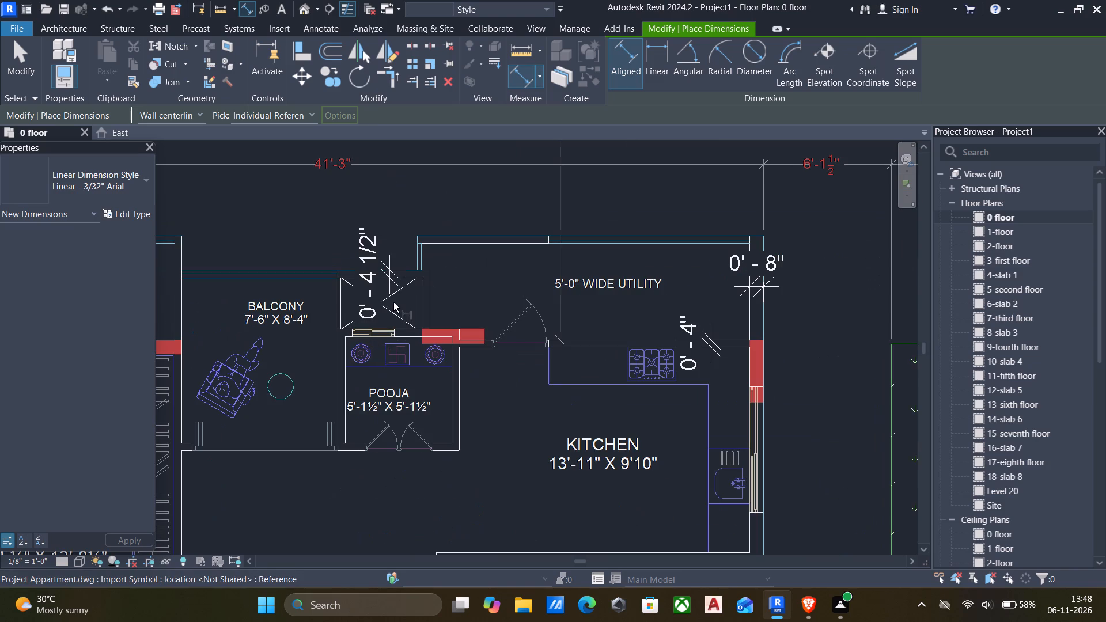
middle_drag(434, 350, 407, 339)
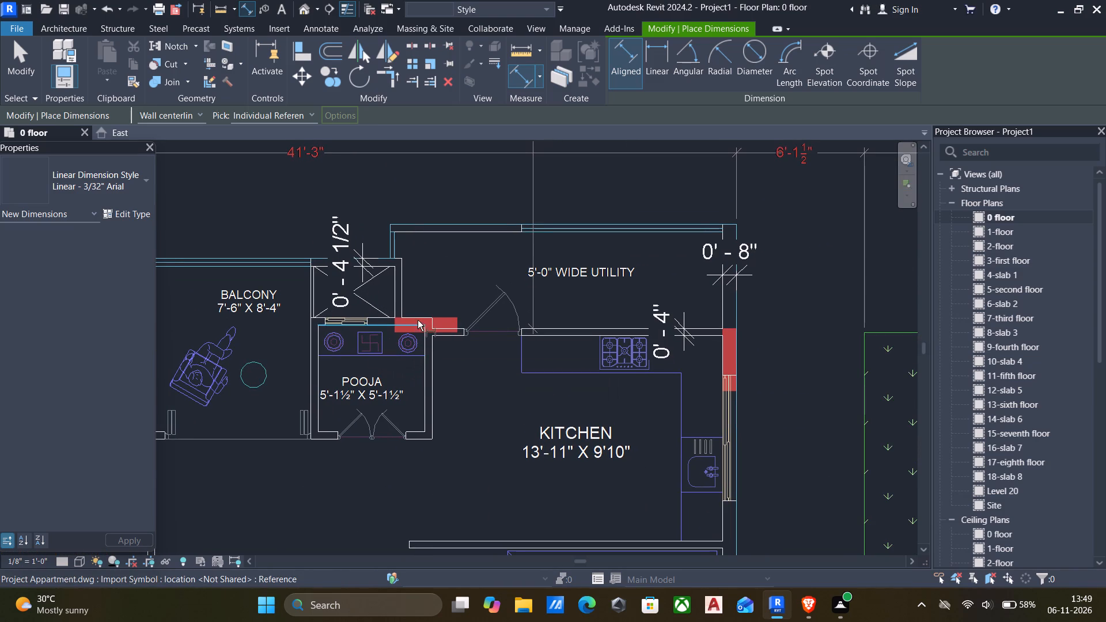
scroll(464, 322, up, 3)
click(436, 318)
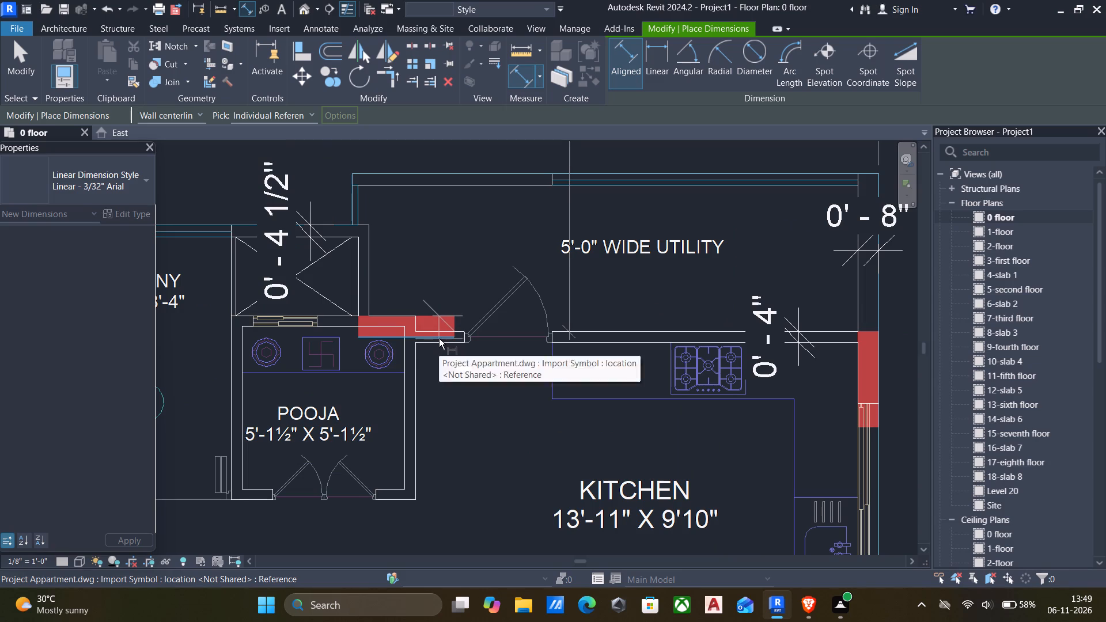
click(438, 338)
key(Escape)
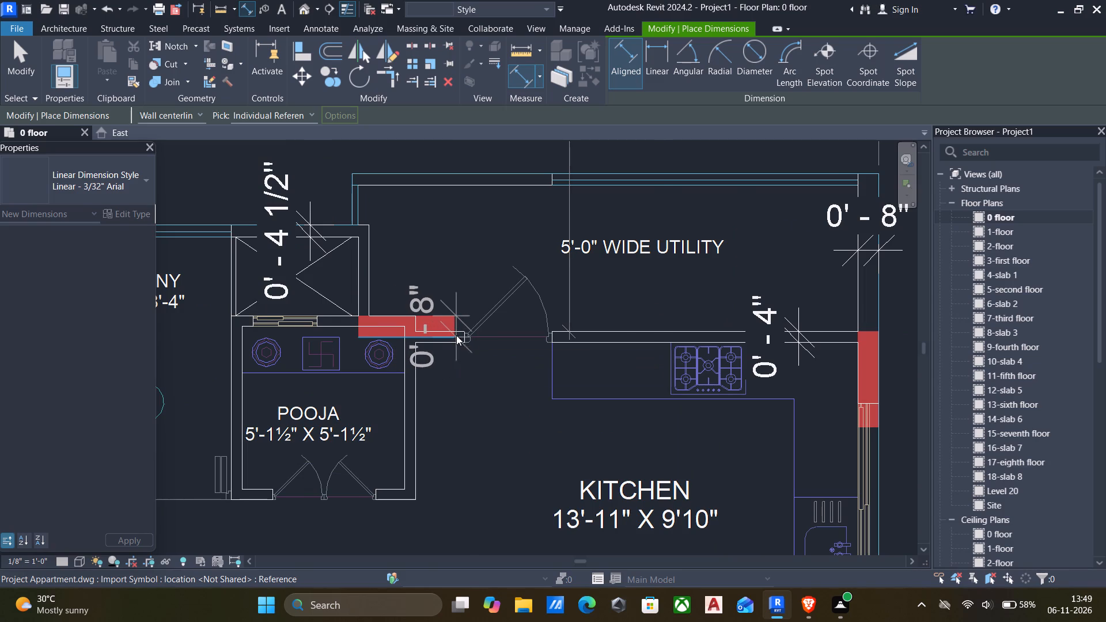
Measure the length of the same red column between its two end faces with an aligned dimension.
scroll(456, 335, up, 4)
click(452, 320)
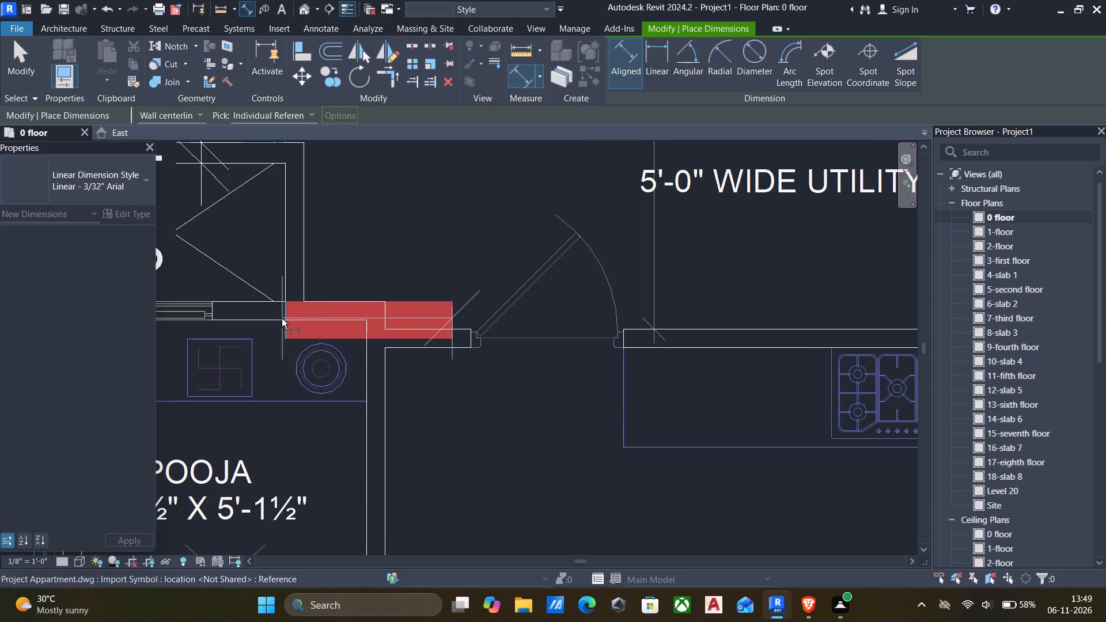
click(284, 314)
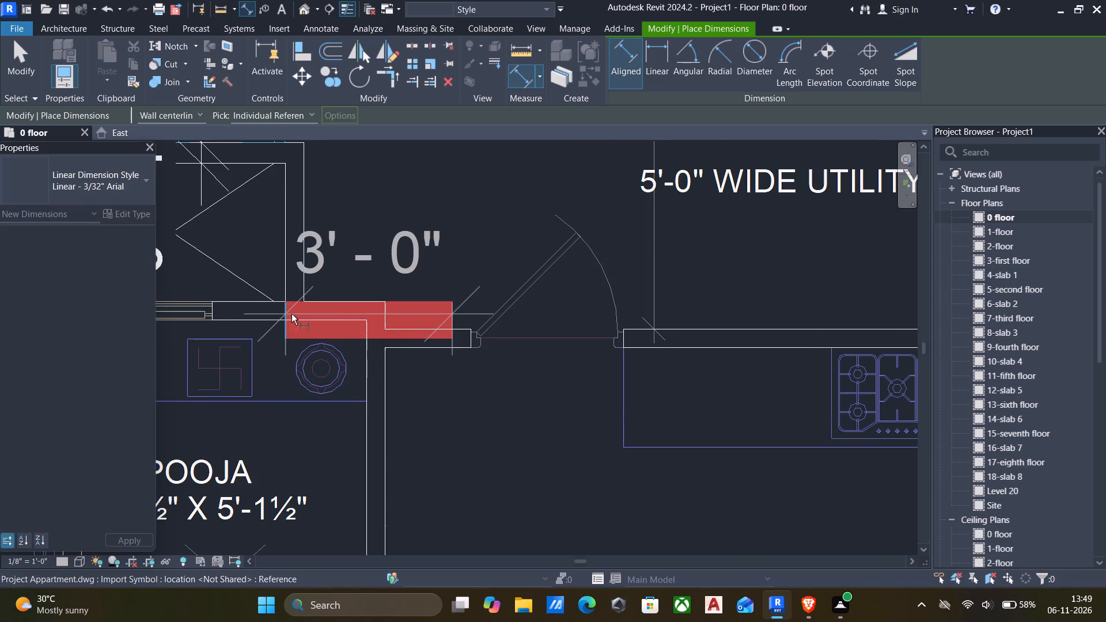
scroll(297, 317, down, 5)
scroll(416, 336, down, 4)
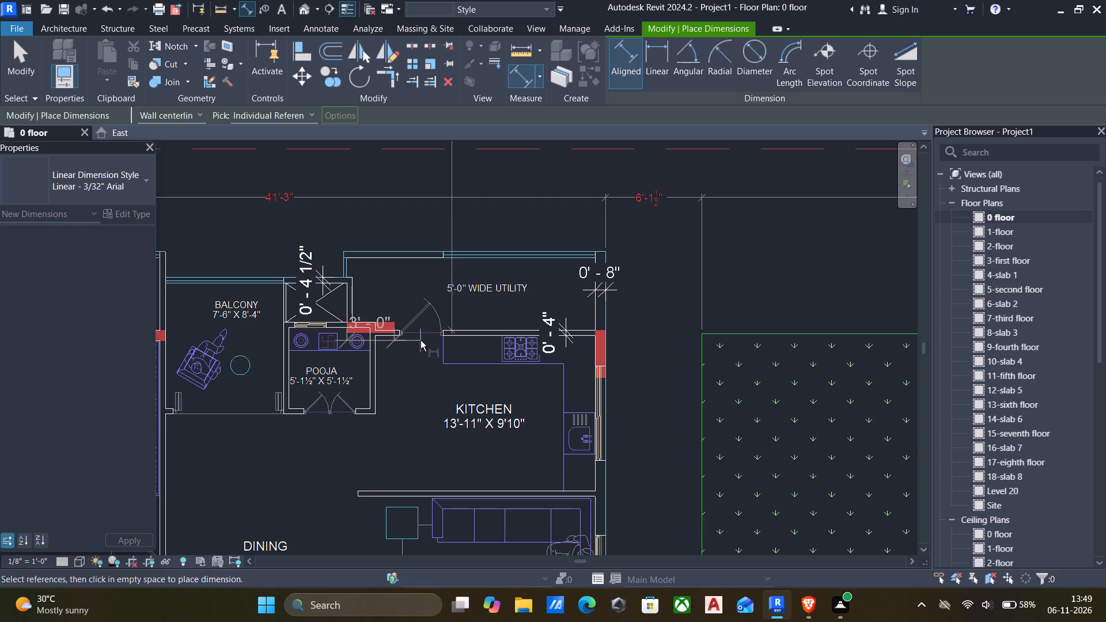
key(Escape)
Examine the unit's remaining walls and columns around the bedroom, balcony, toilets and living area, and finish dimensioning.
scroll(421, 340, down, 6)
scroll(479, 357, down, 6)
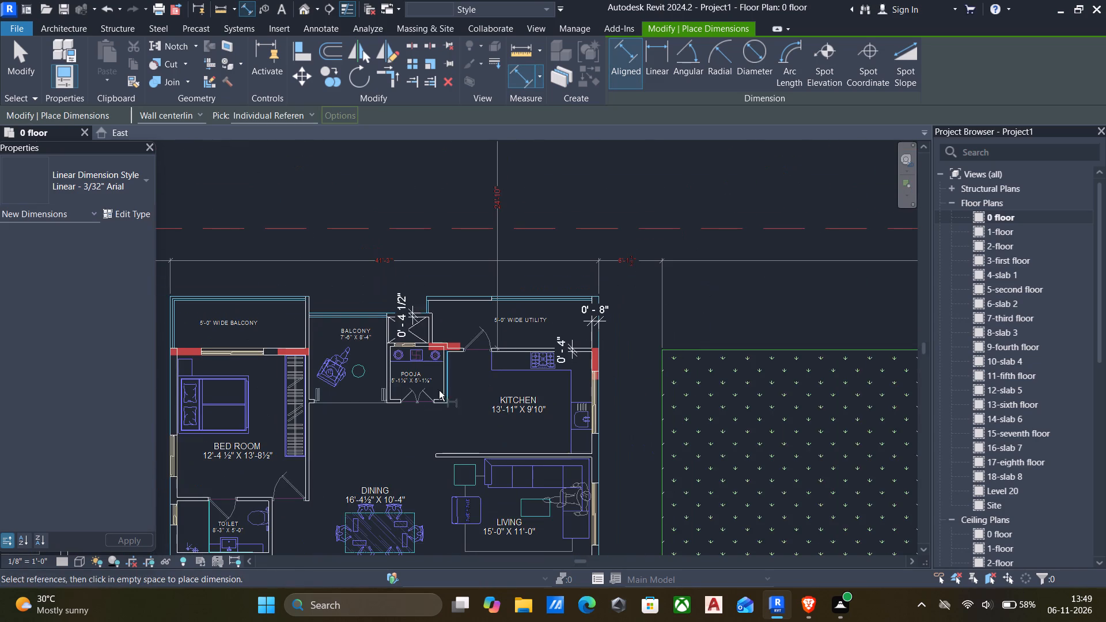
middle_drag(410, 384, 452, 351)
scroll(452, 351, down, 3)
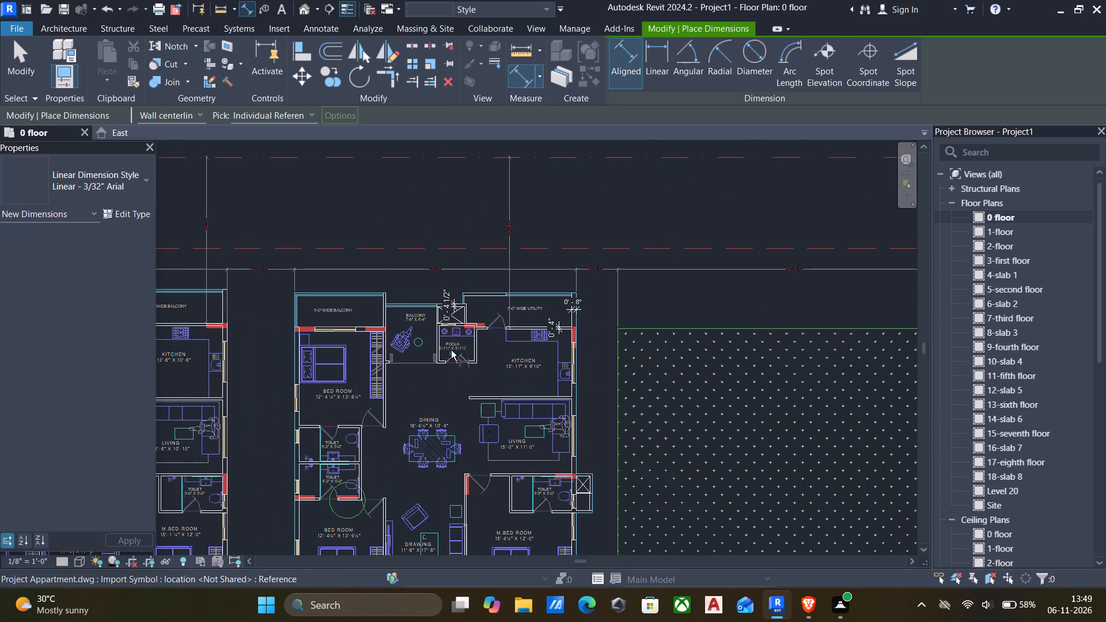
scroll(294, 330, up, 3)
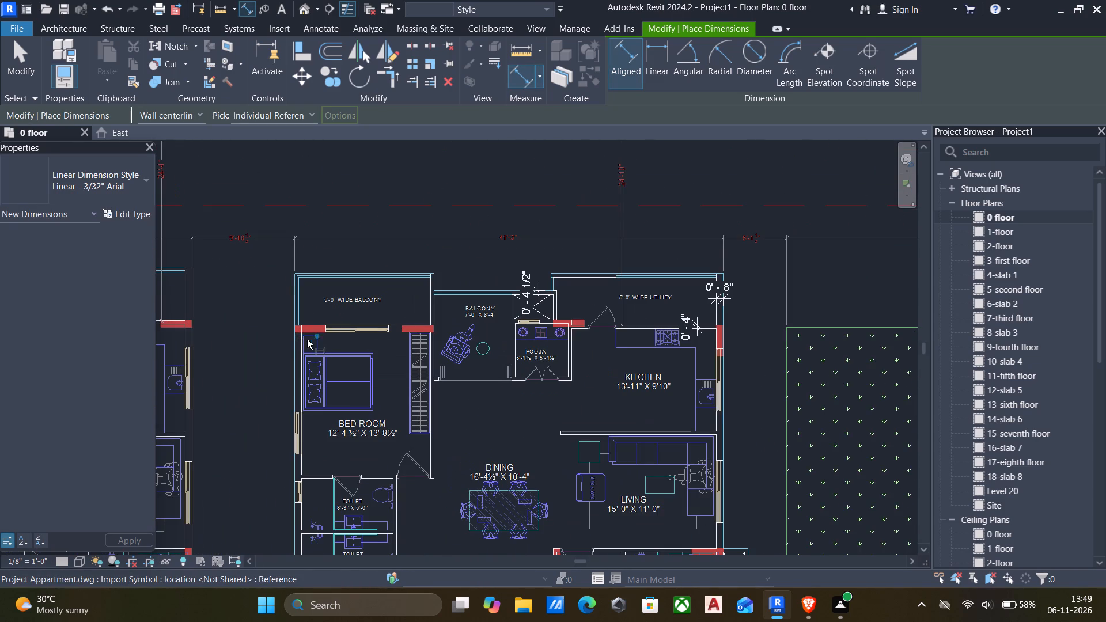
scroll(293, 331, up, 4)
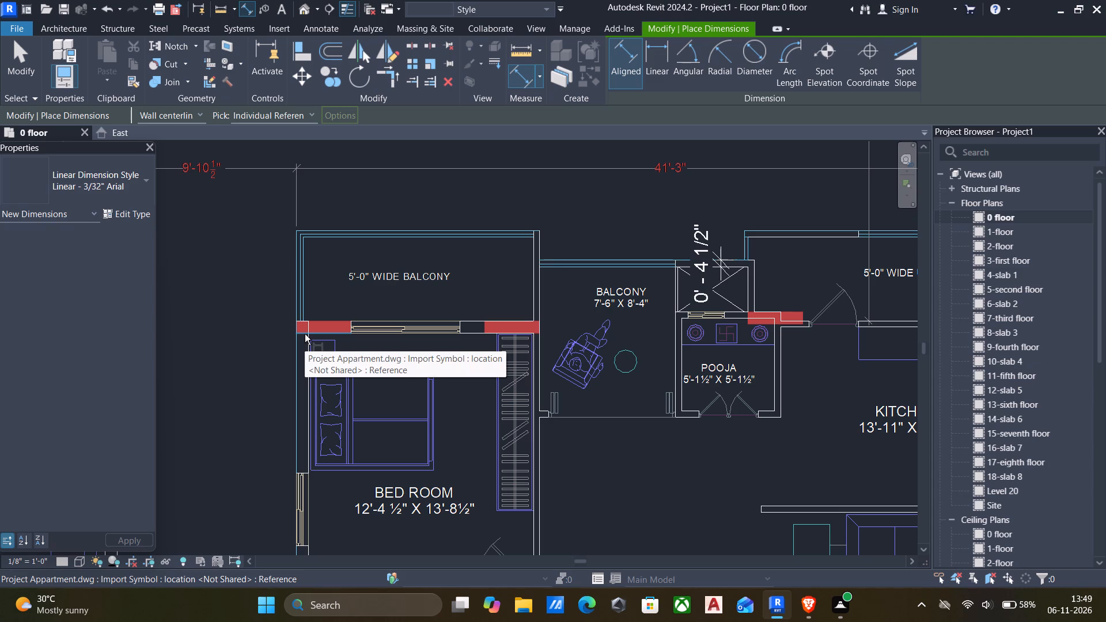
scroll(304, 362, down, 5)
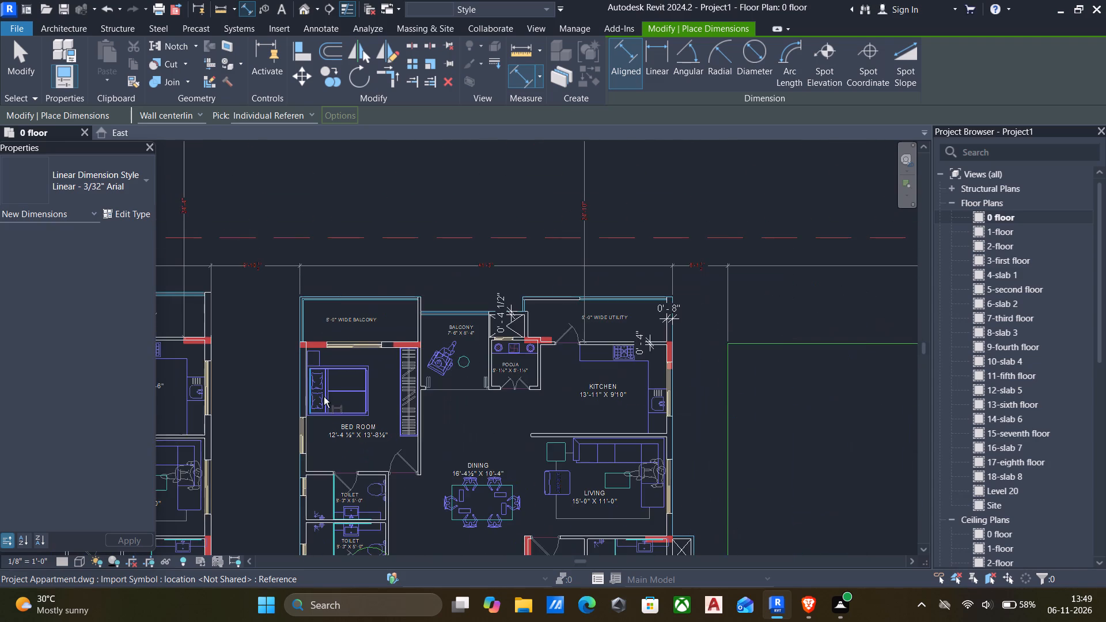
middle_drag(300, 452, 324, 366)
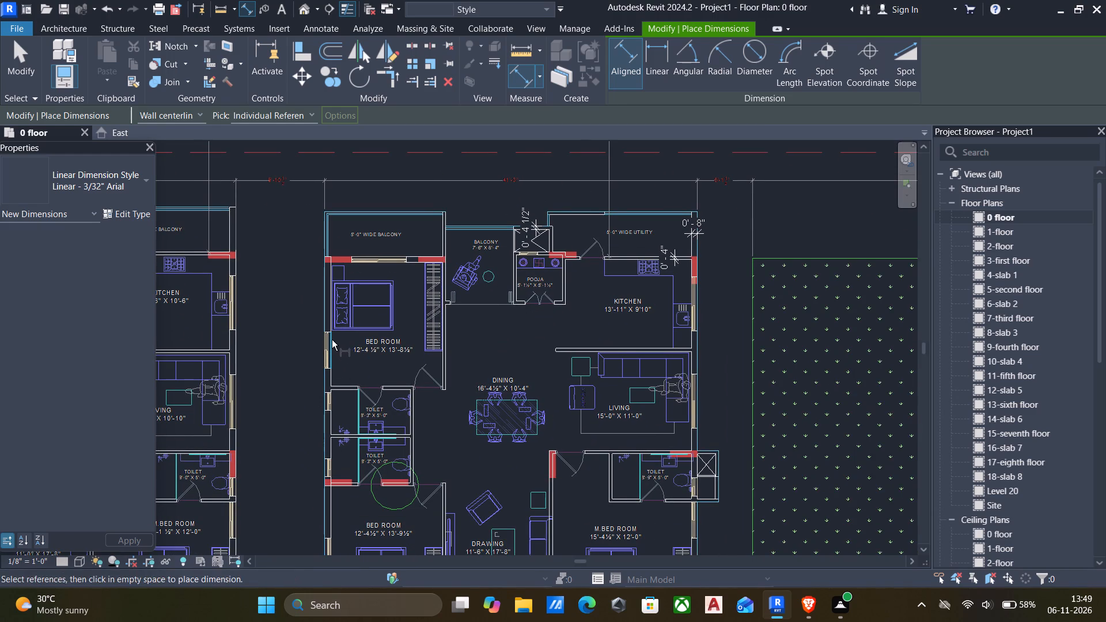
scroll(401, 294, down, 3)
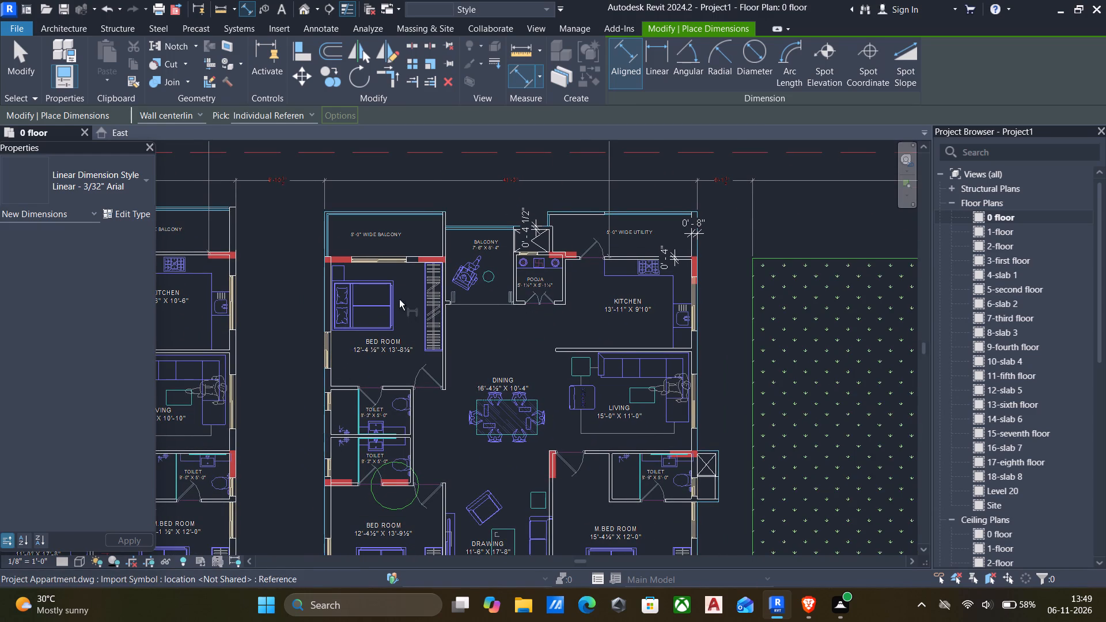
scroll(399, 299, down, 1)
middle_drag(431, 409, 425, 353)
key(Escape)
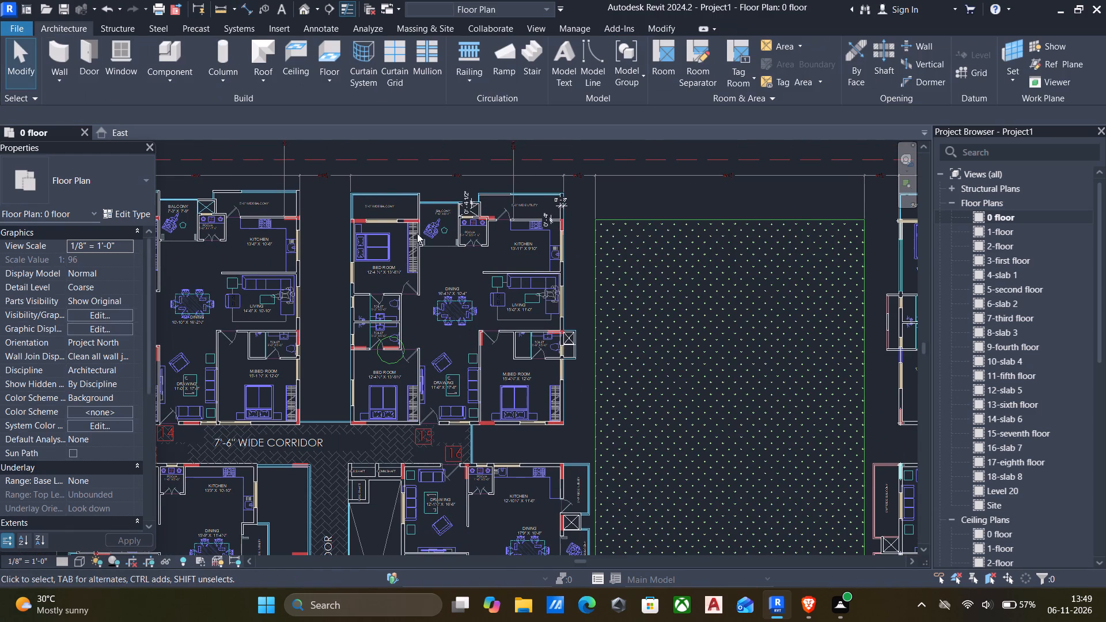
Start the Wall command and duplicate the Generic - 8" basic wall type as 8" wall.
text(wa)
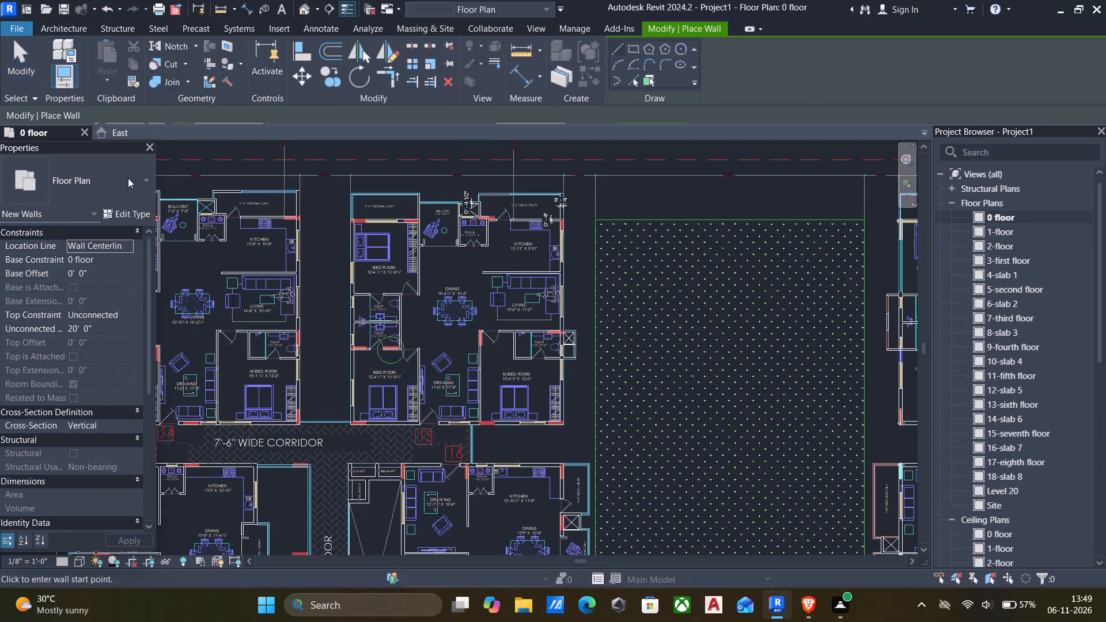
click(128, 215)
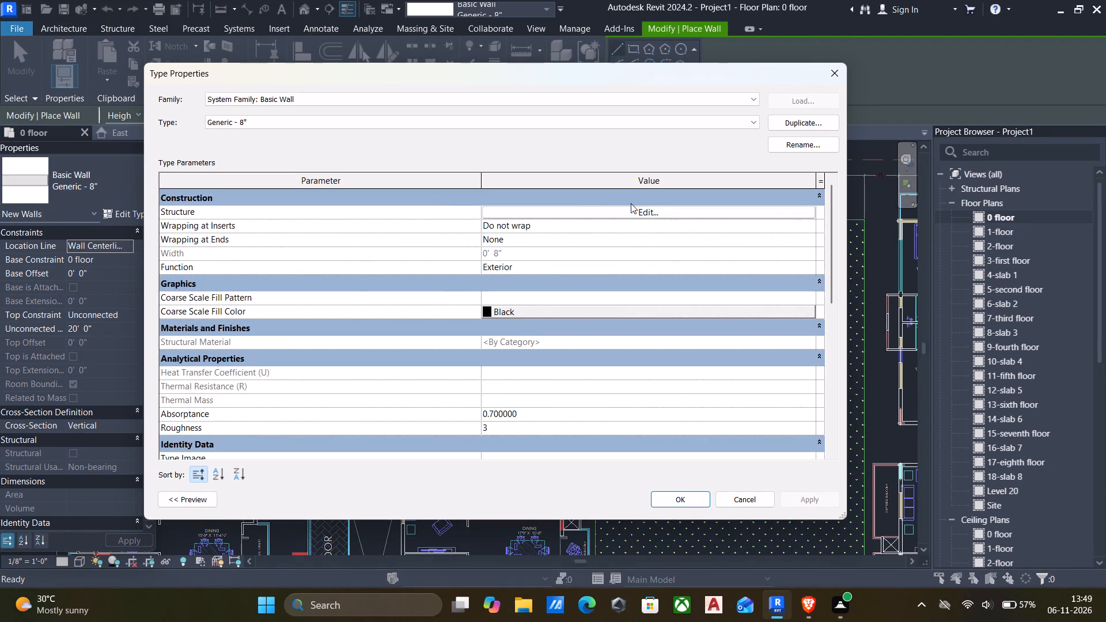
click(783, 120)
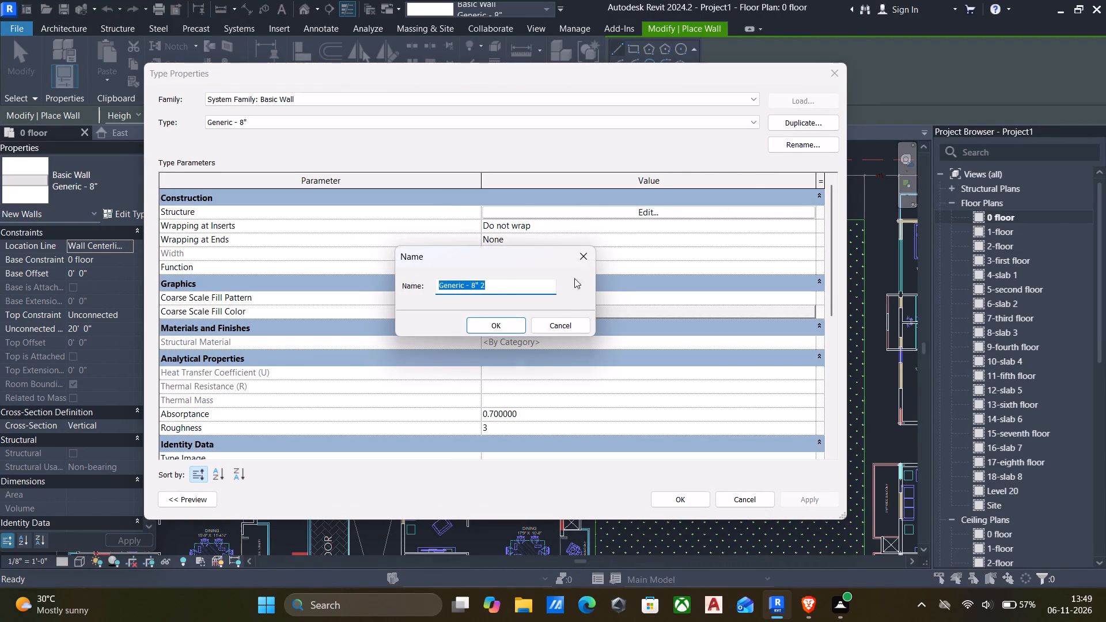
key(BackSpace)
text(9")
key(space)
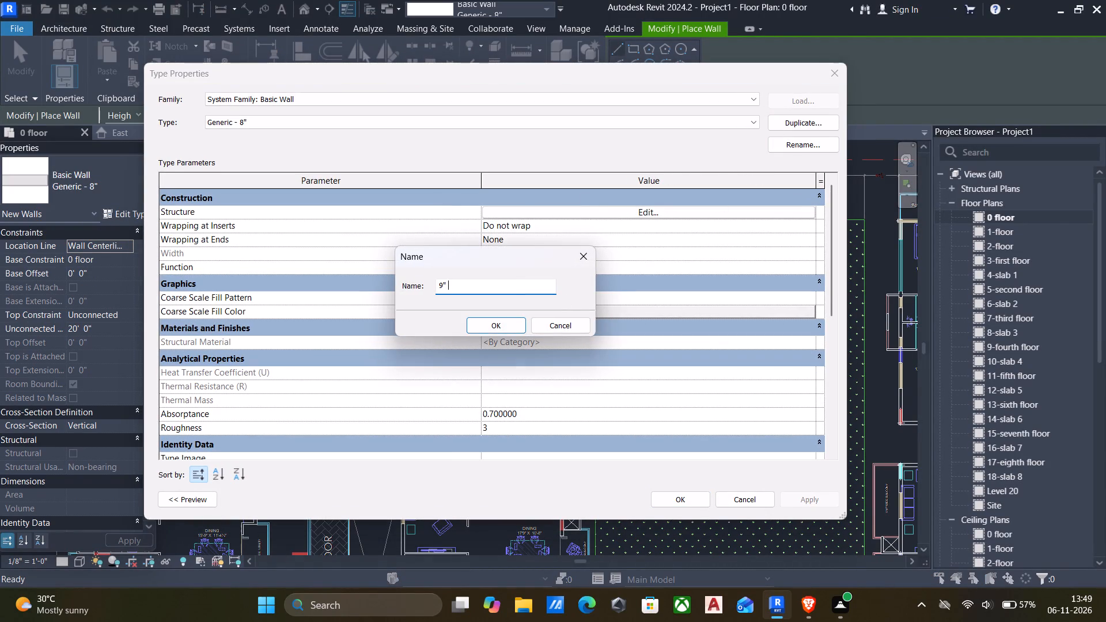
text(wall)
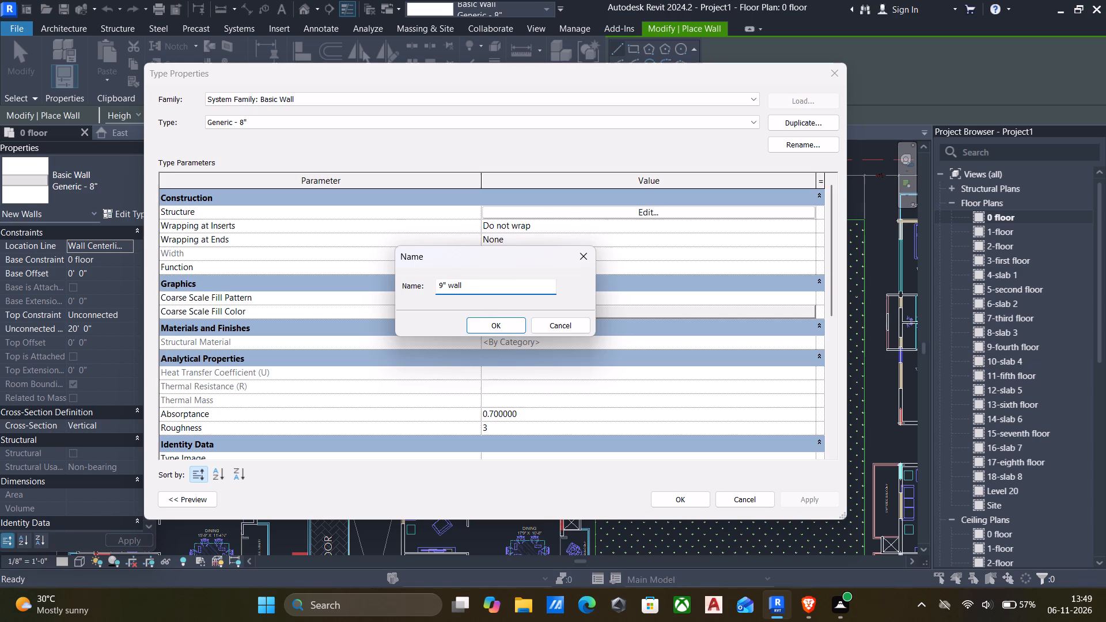
drag(483, 291, 296, 298)
key(BackSpace)
text(8" wall)
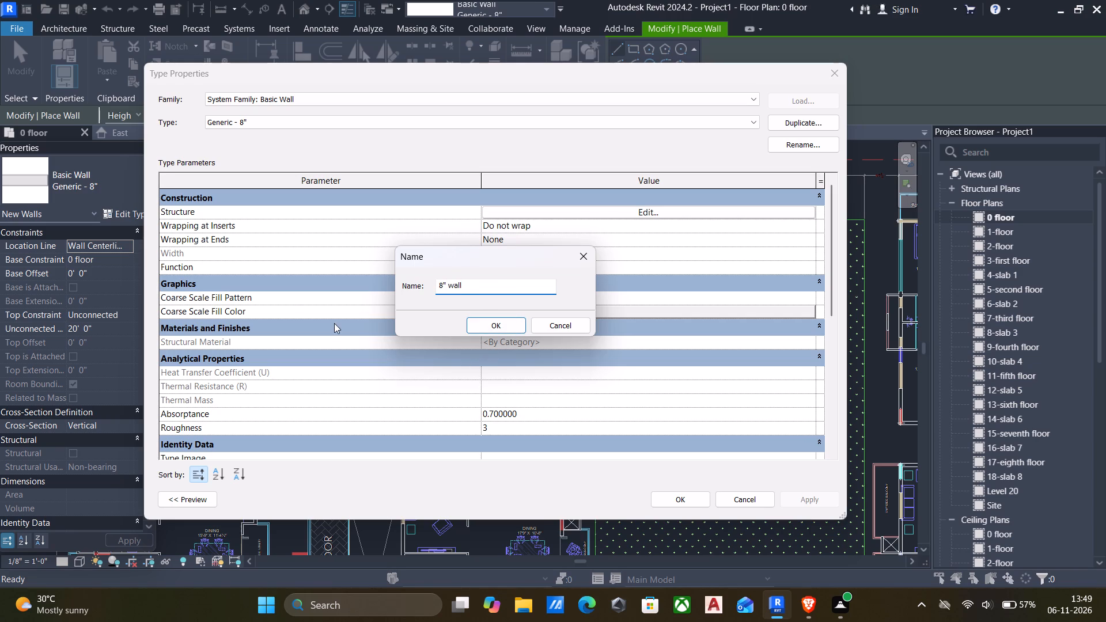
click(501, 329)
Create a new material named 00-8" wall for the structure layer of the 8" wall type.
click(641, 209)
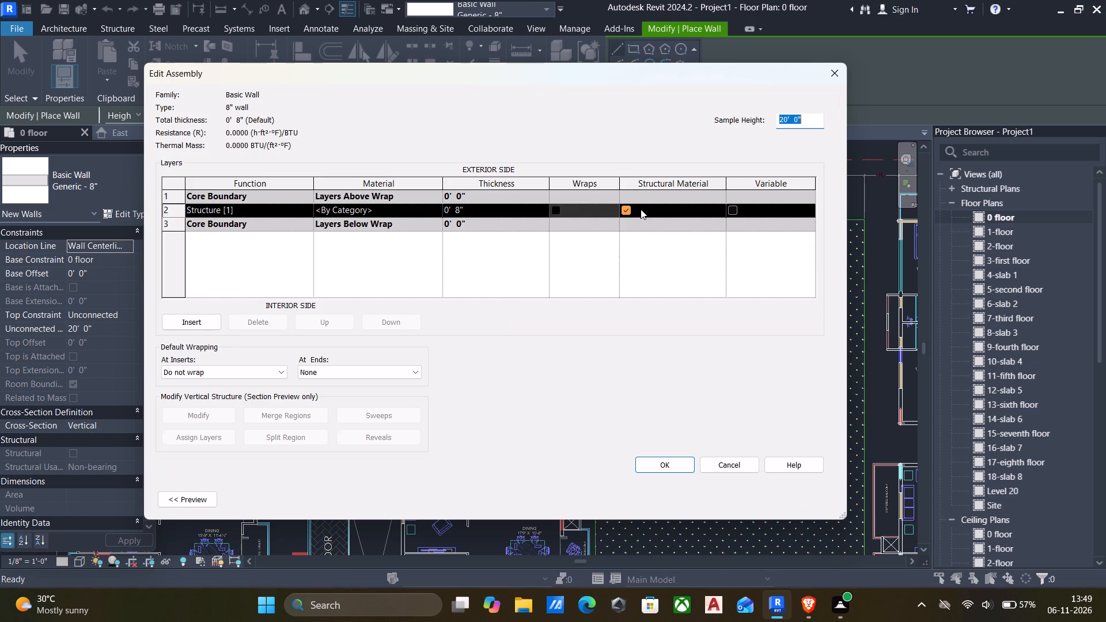
click(440, 211)
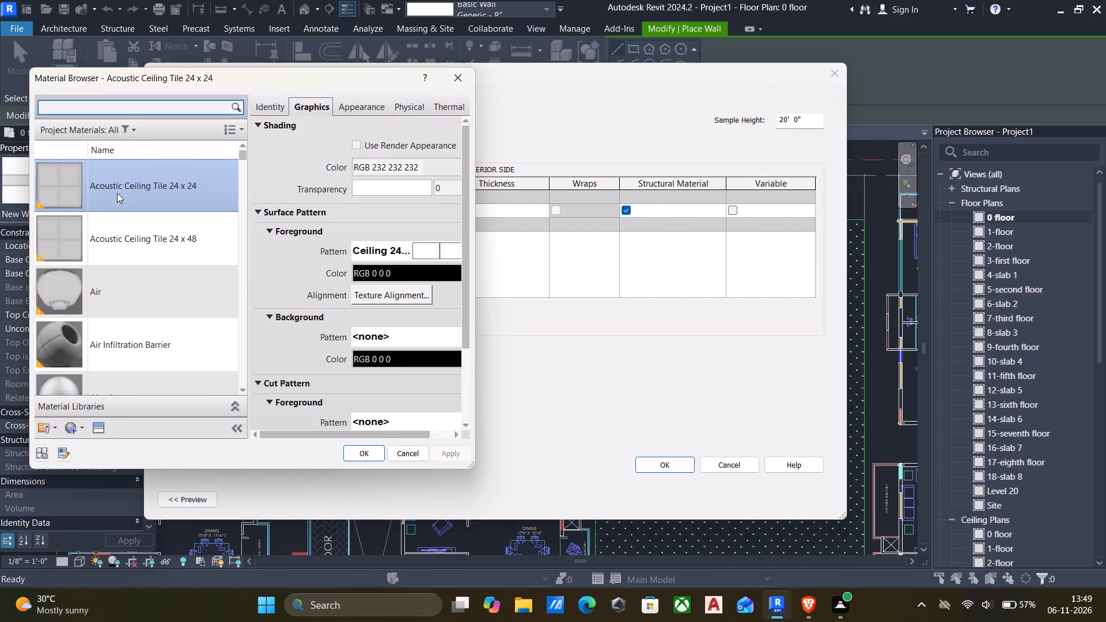
click(69, 430)
click(99, 450)
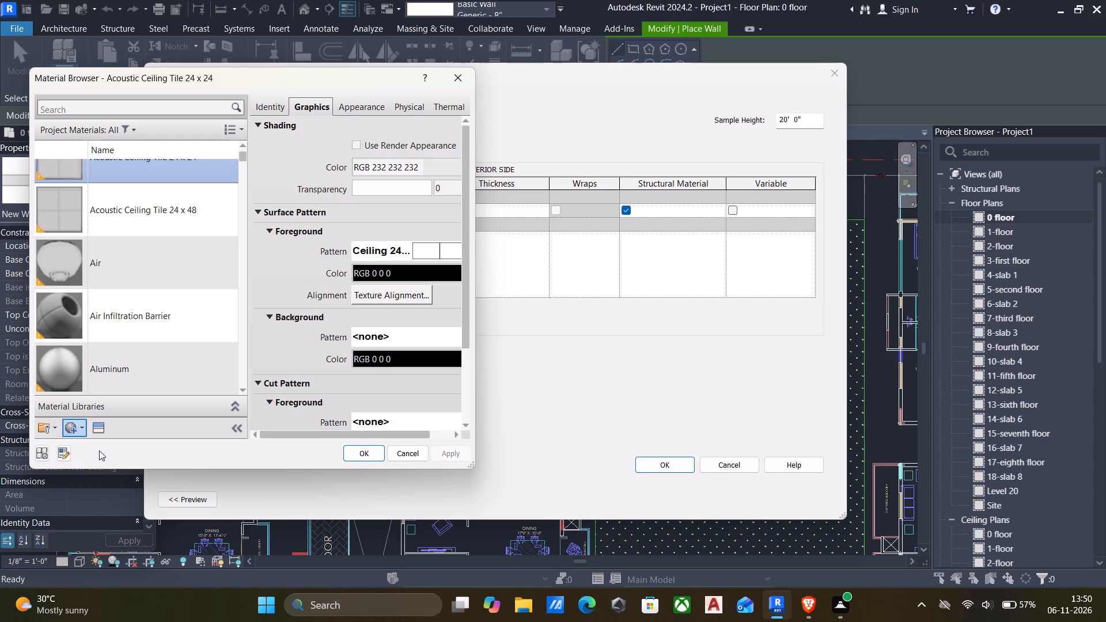
click(272, 111)
click(442, 128)
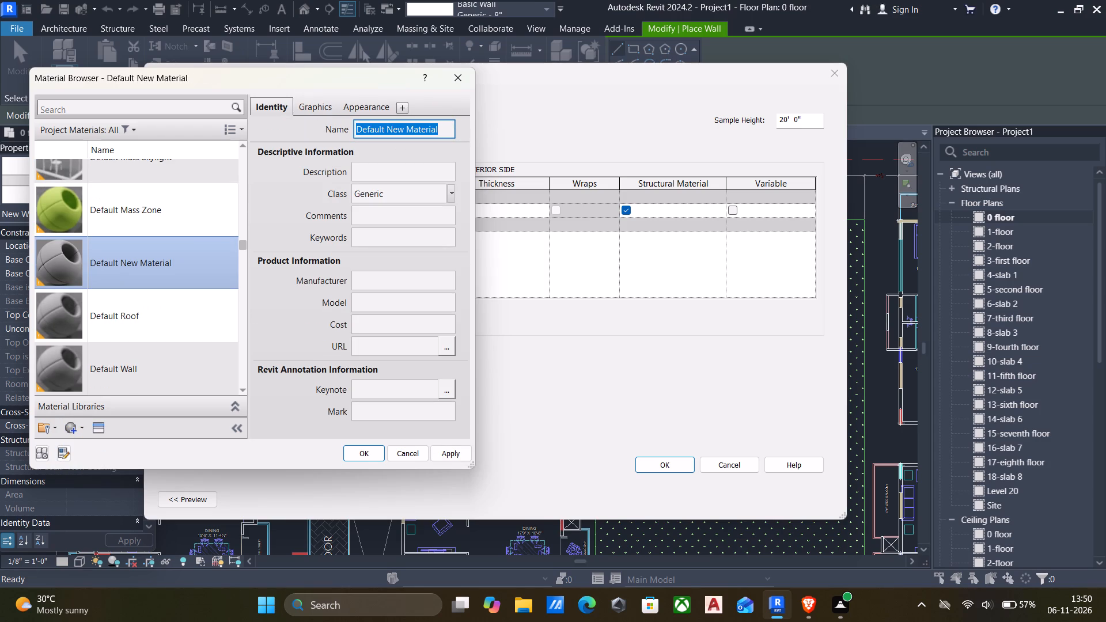
text(00-8)
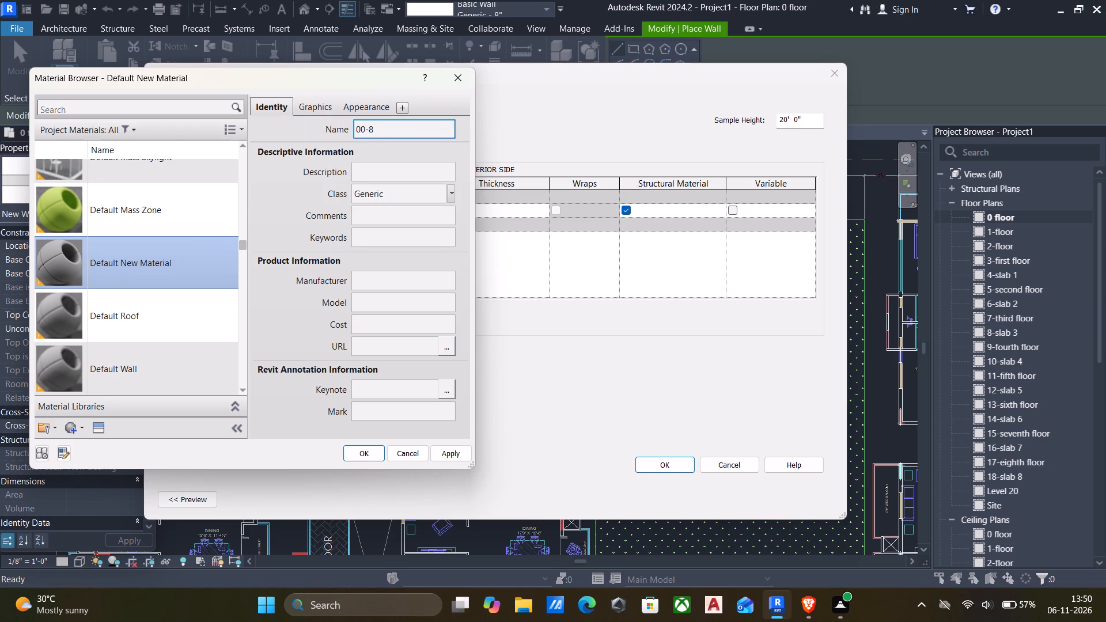
text(" wall)
click(452, 451)
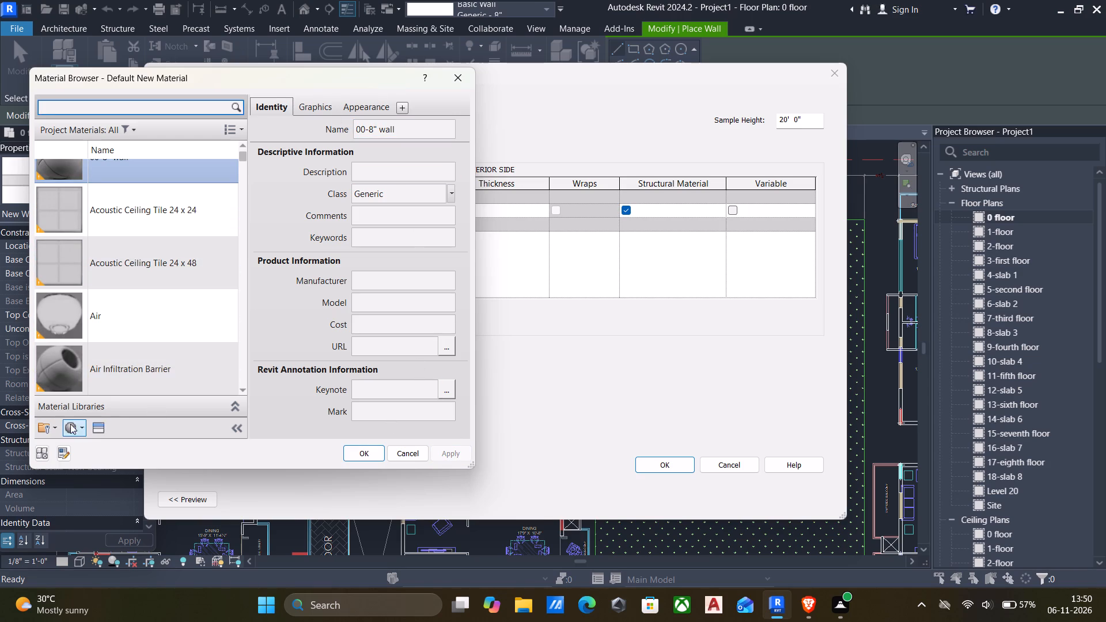
Give the 00-8" wall material the glossy White wall paint appearance and apply it to the 8" wall type.
click(100, 428)
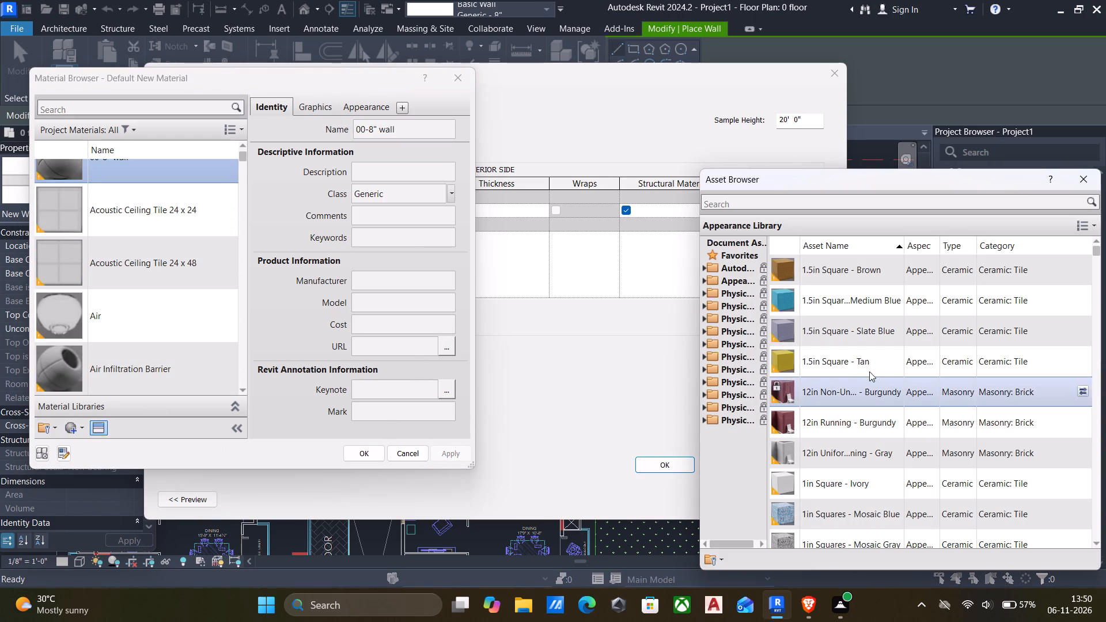
click(729, 282)
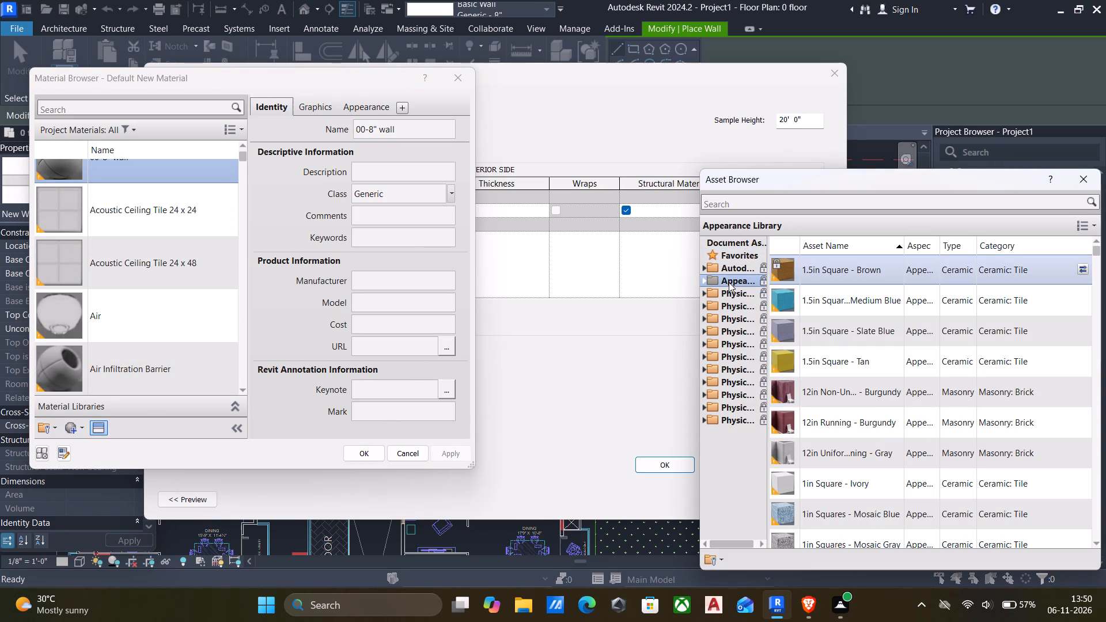
double_click(729, 282)
scroll(730, 315, down, 4)
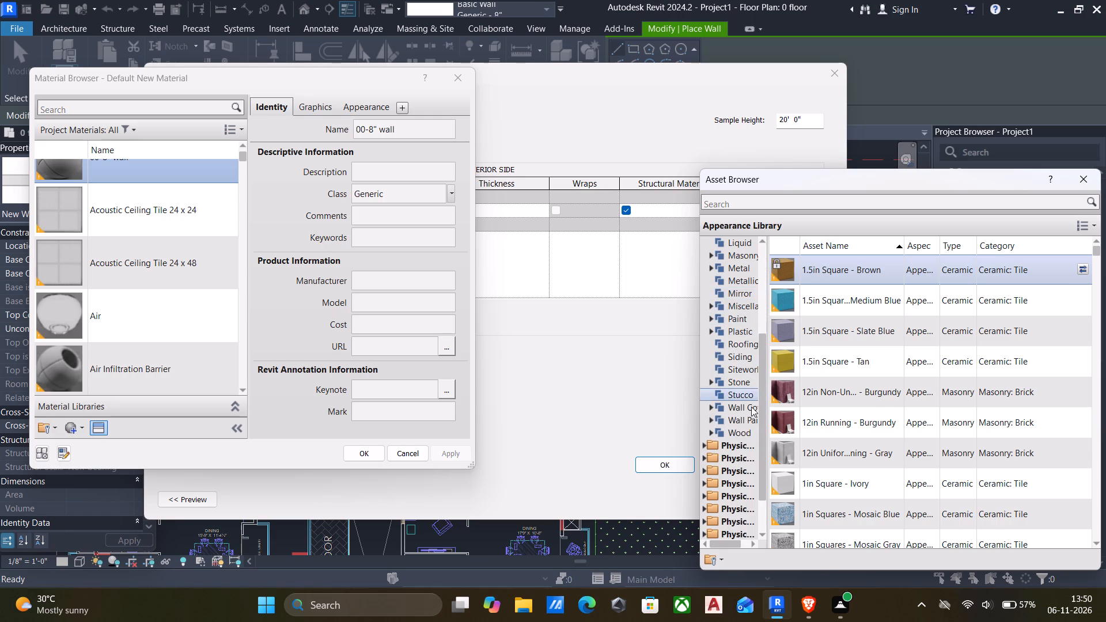
double_click(737, 421)
scroll(813, 387, down, 16)
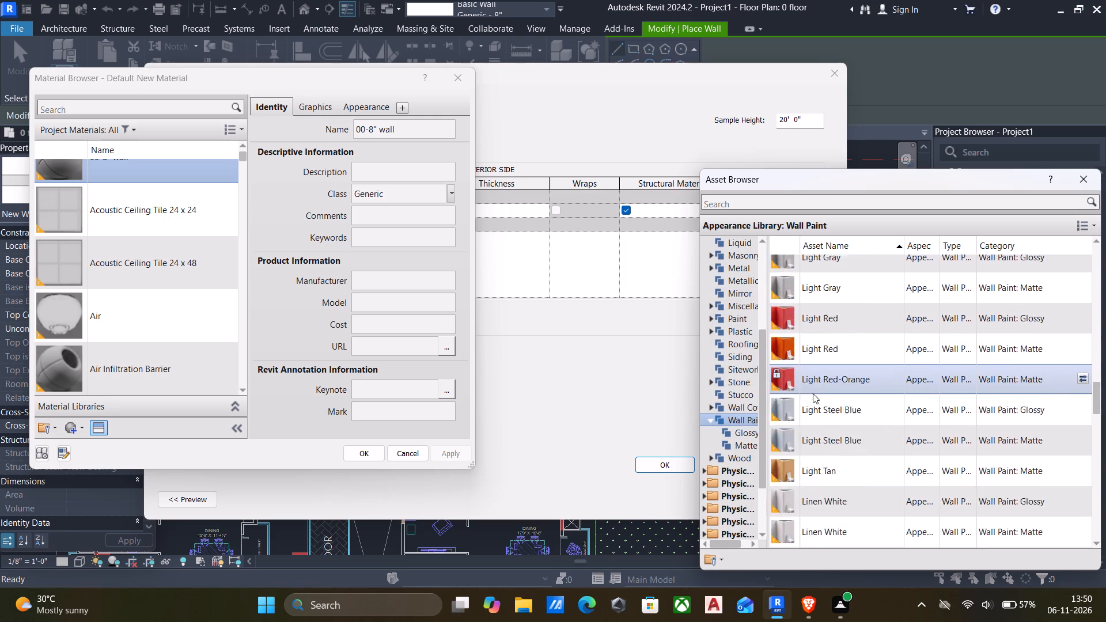
scroll(813, 393, down, 17)
double_click(813, 446)
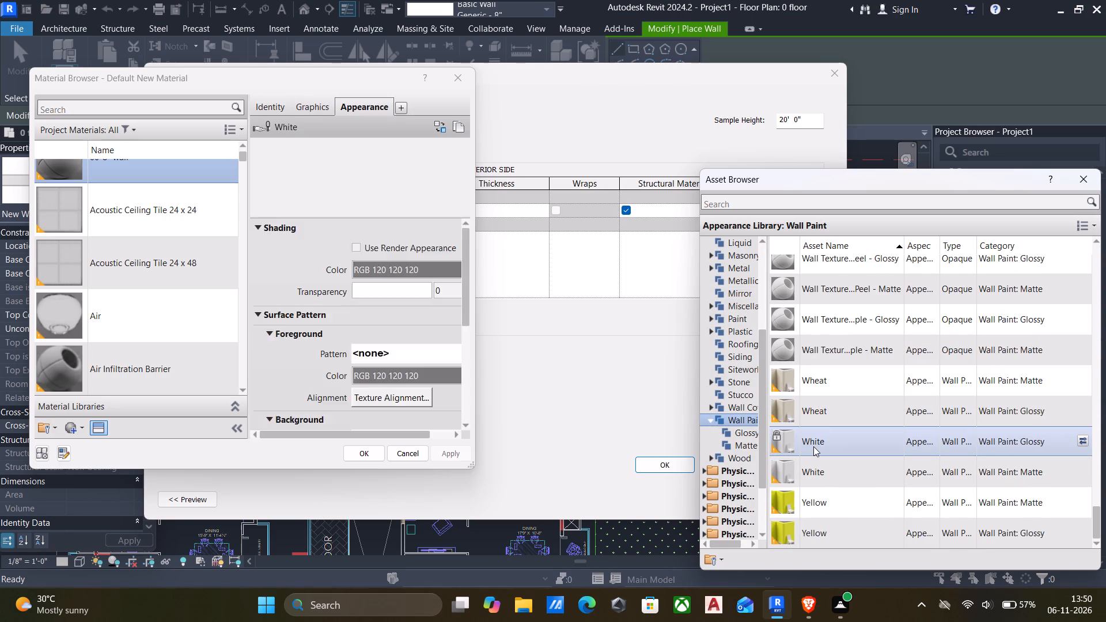
click(459, 454)
click(365, 455)
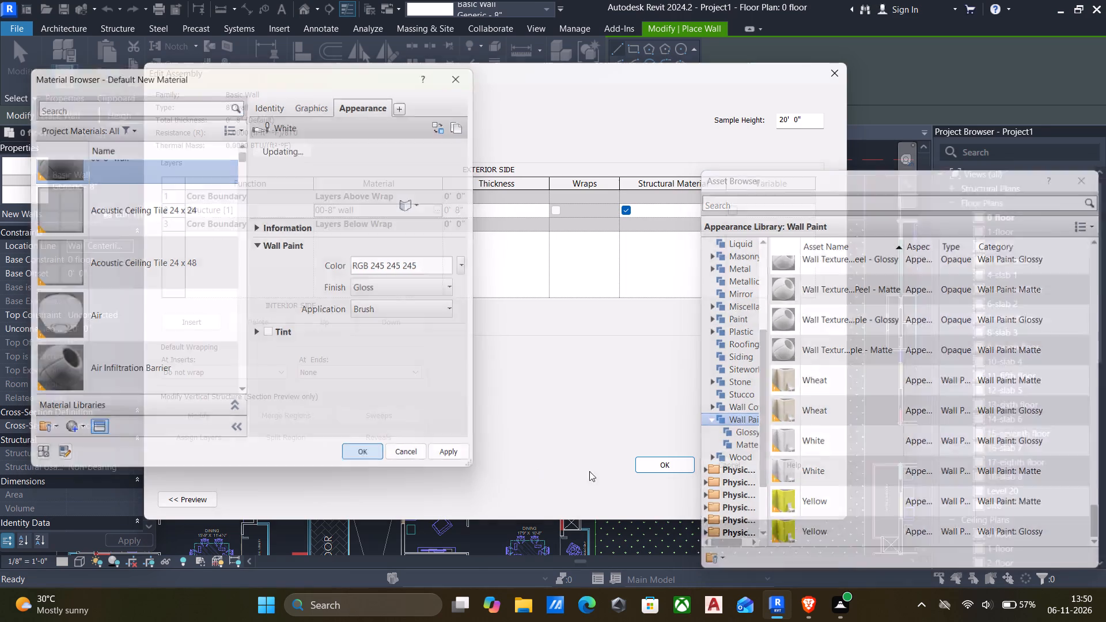
click(669, 464)
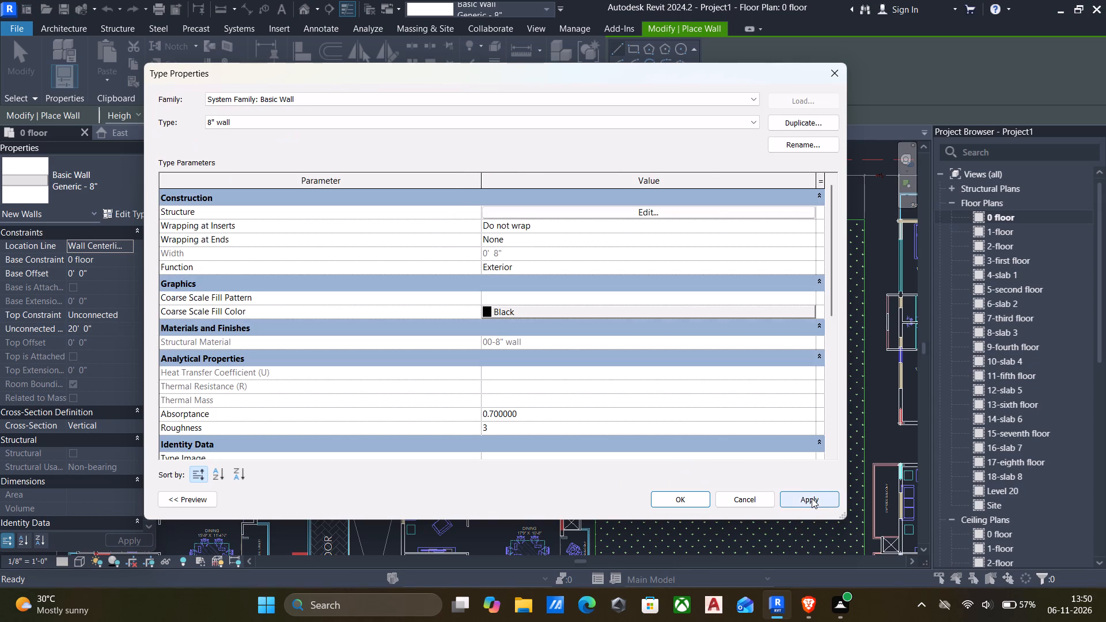
click(812, 498)
click(660, 496)
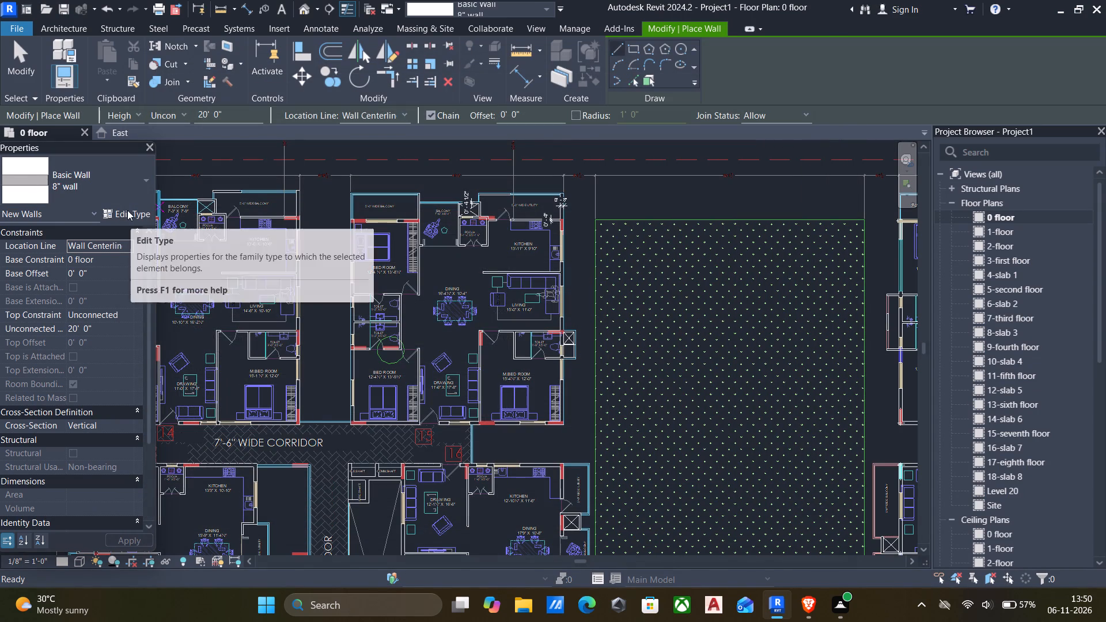
Duplicate the 8" wall type as 4" wall.
click(127, 210)
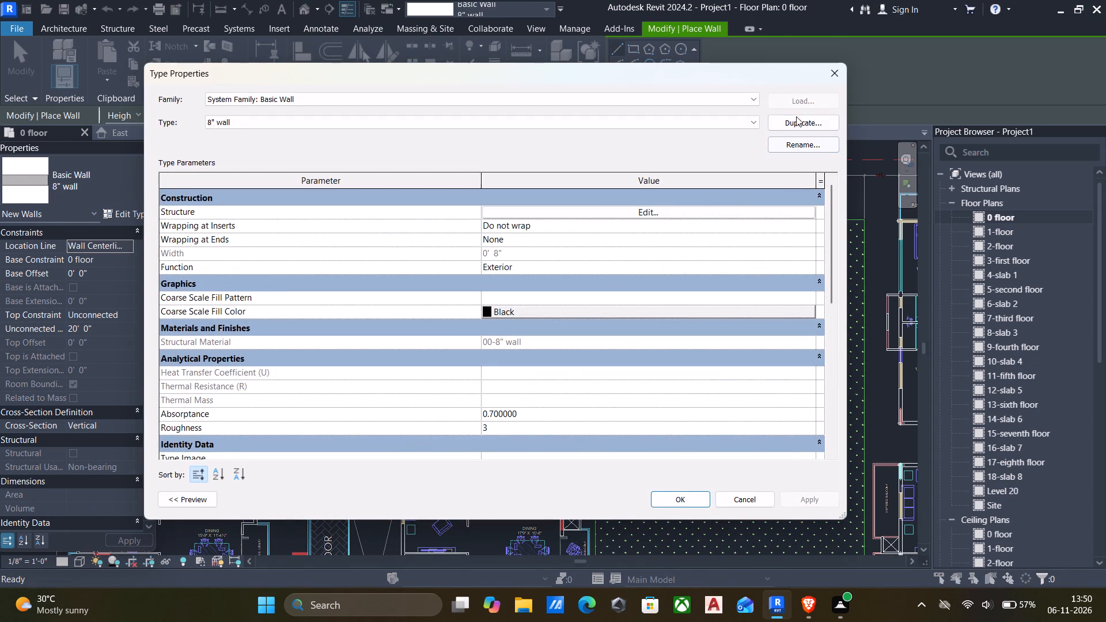
click(799, 126)
key(BackSpace)
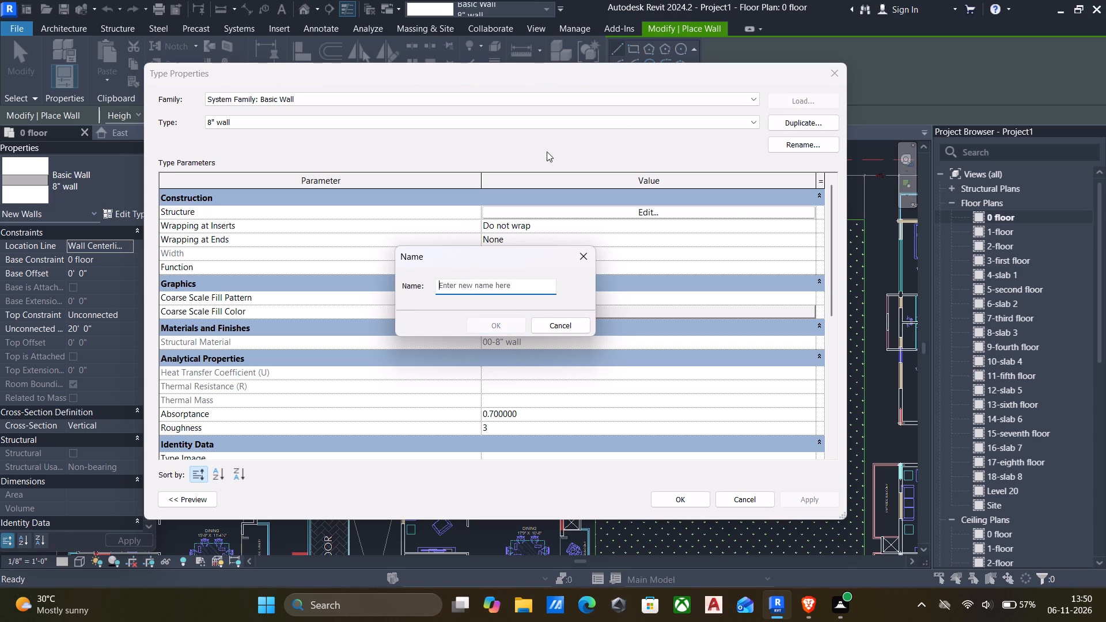
text(4" wall)
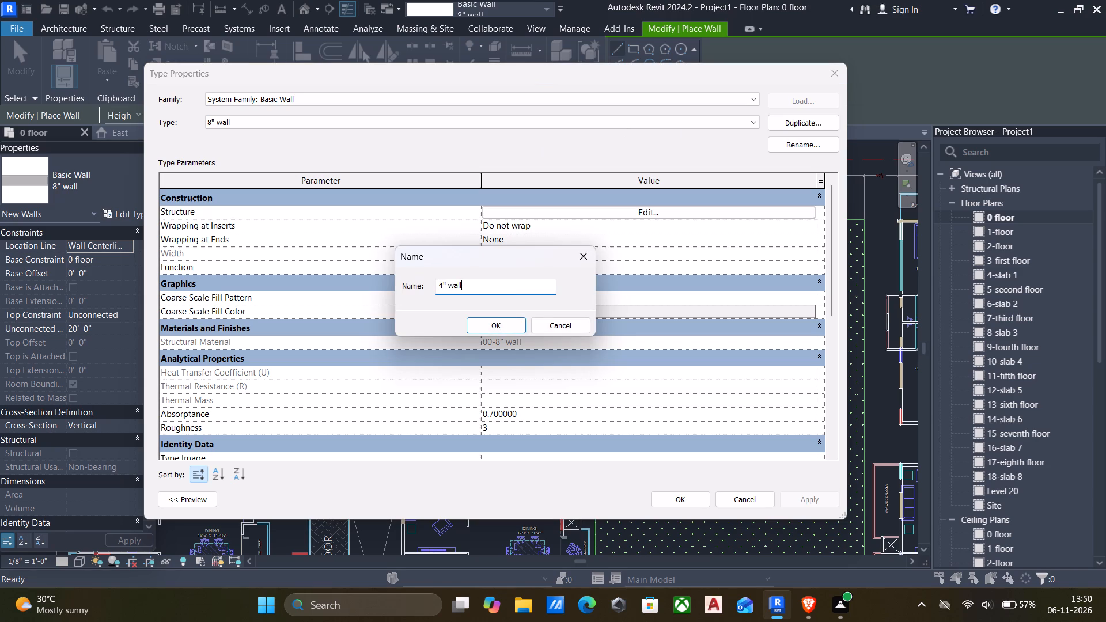
click(502, 320)
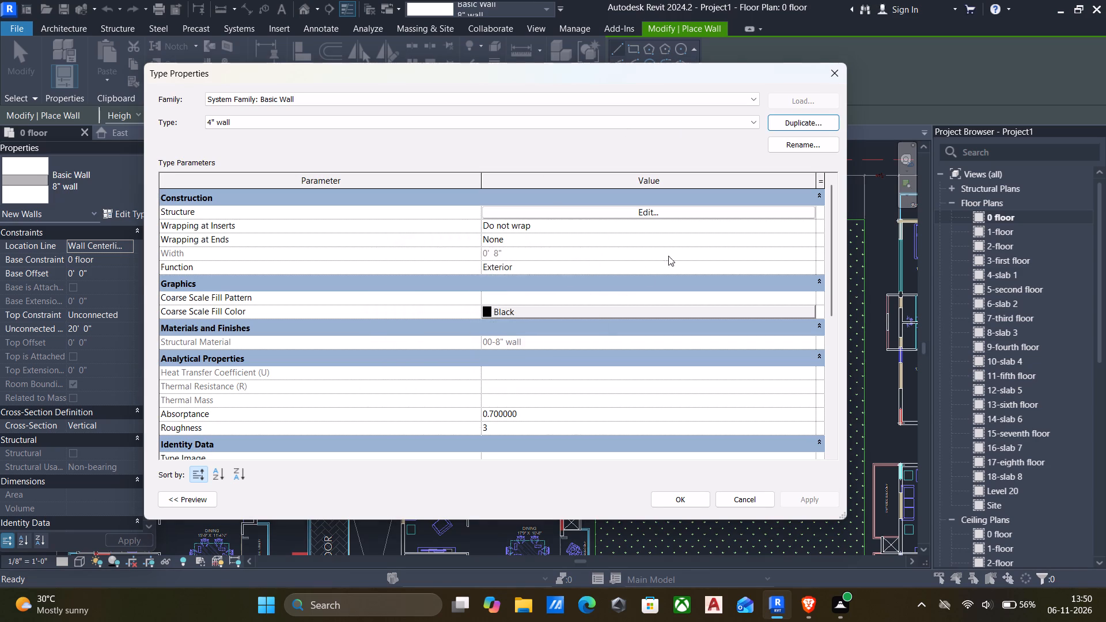
Set the structure layer thickness of the 4" wall type to 4" and apply the type changes.
click(646, 210)
click(507, 217)
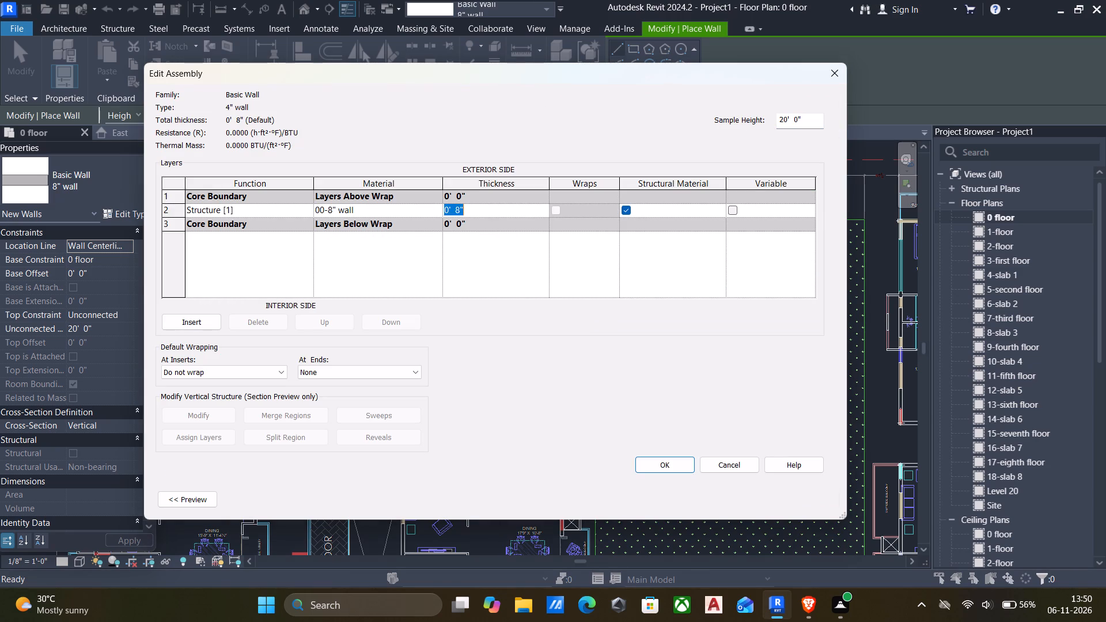
key(4)
key(shift+quotedbl)
key(Return)
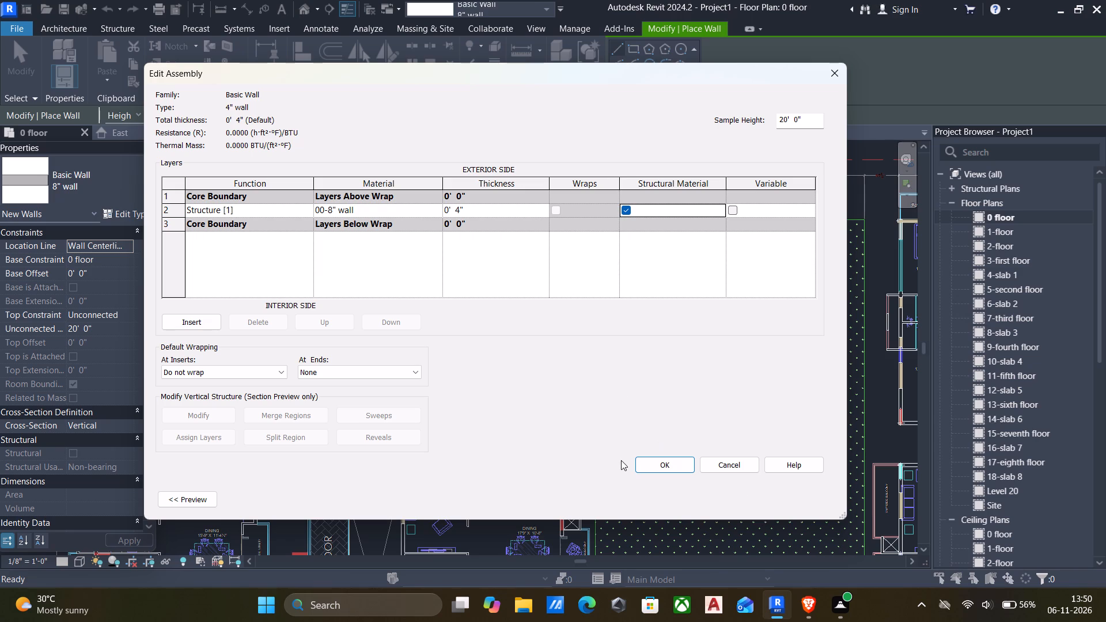
click(650, 460)
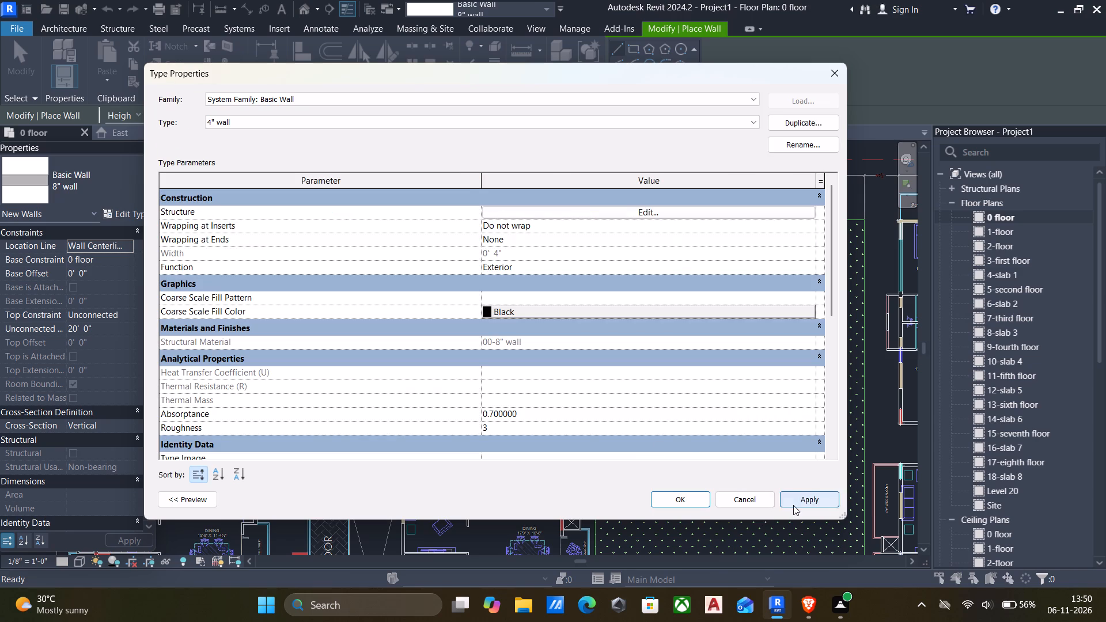
click(793, 505)
click(665, 492)
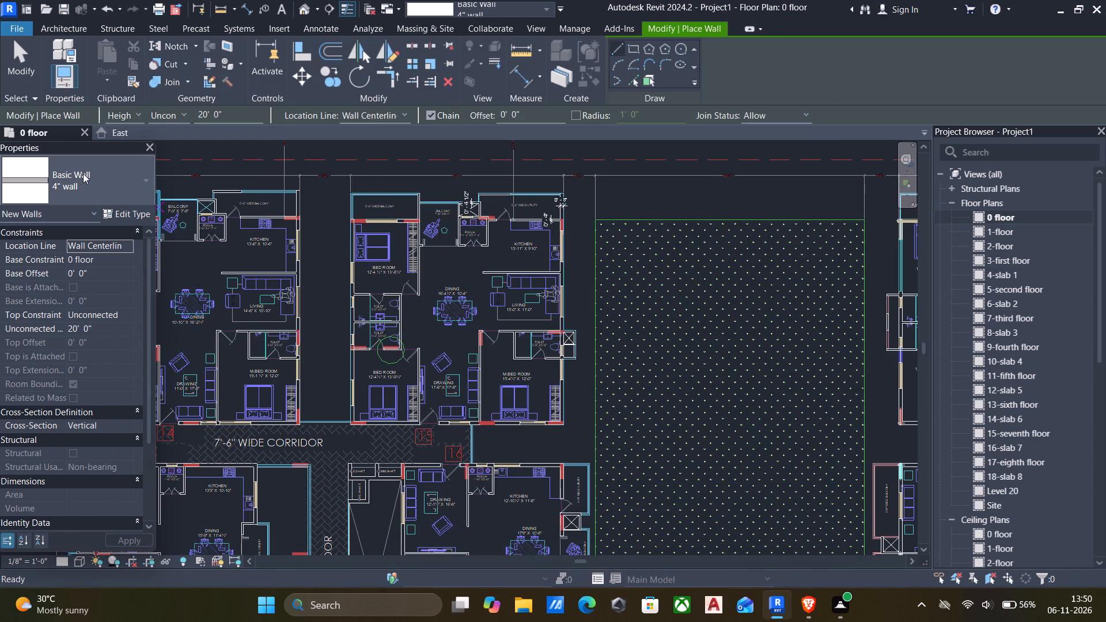
Duplicate the 4" wall type as 4.5" wall.
click(123, 217)
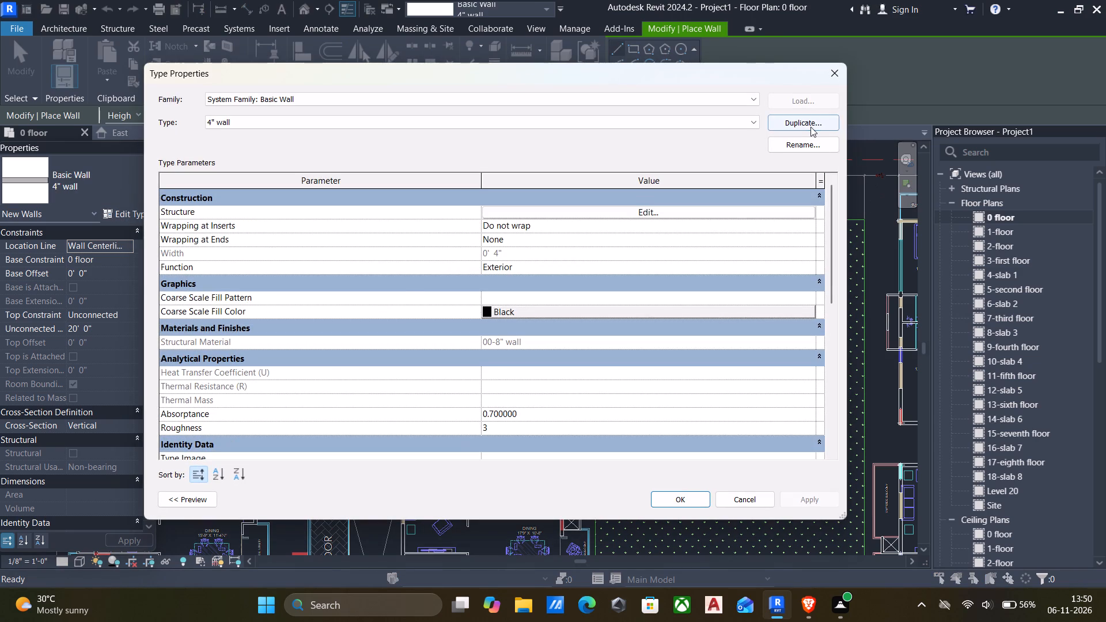
click(808, 127)
key(BackSpace)
text(4.5)
text(" wall)
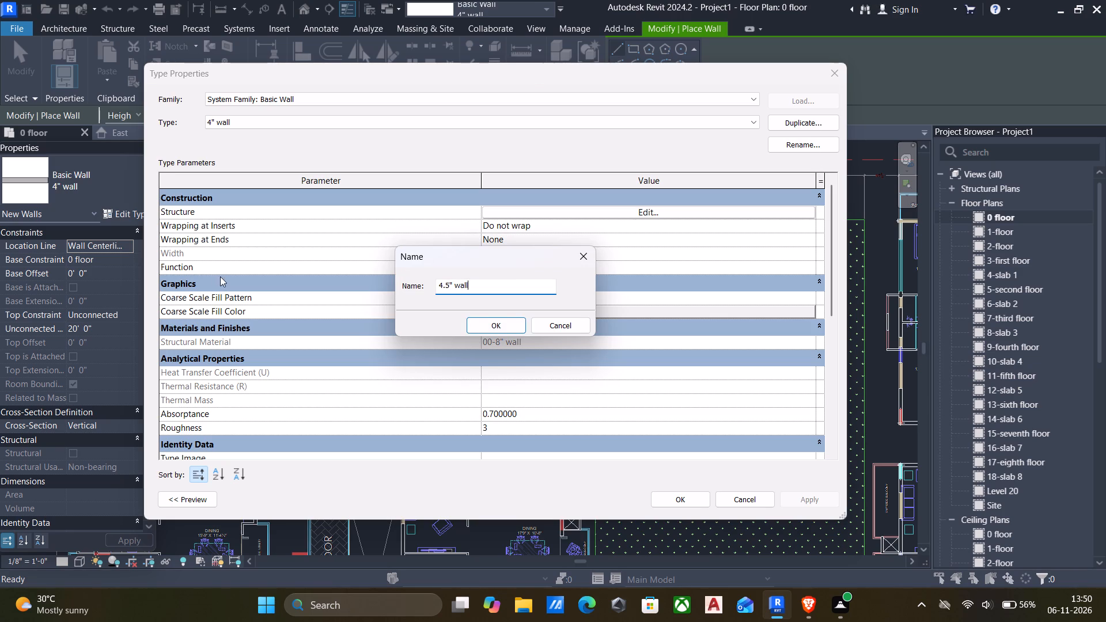
click(484, 323)
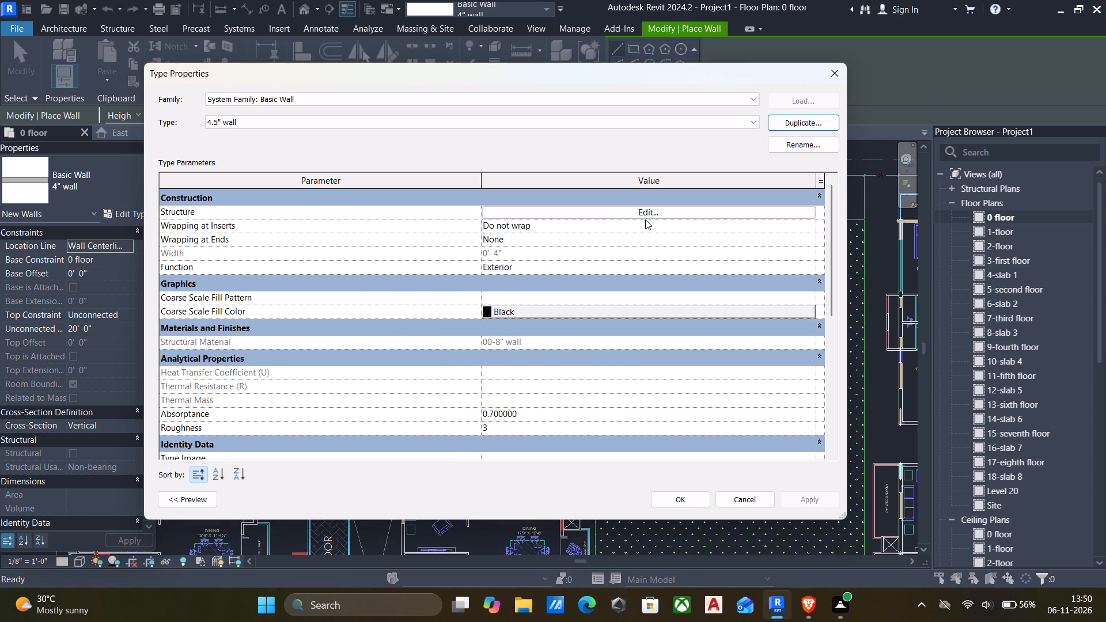
Set the structure layer thickness of the 4.5" wall type to 4.5" and apply the type changes.
click(641, 215)
click(495, 208)
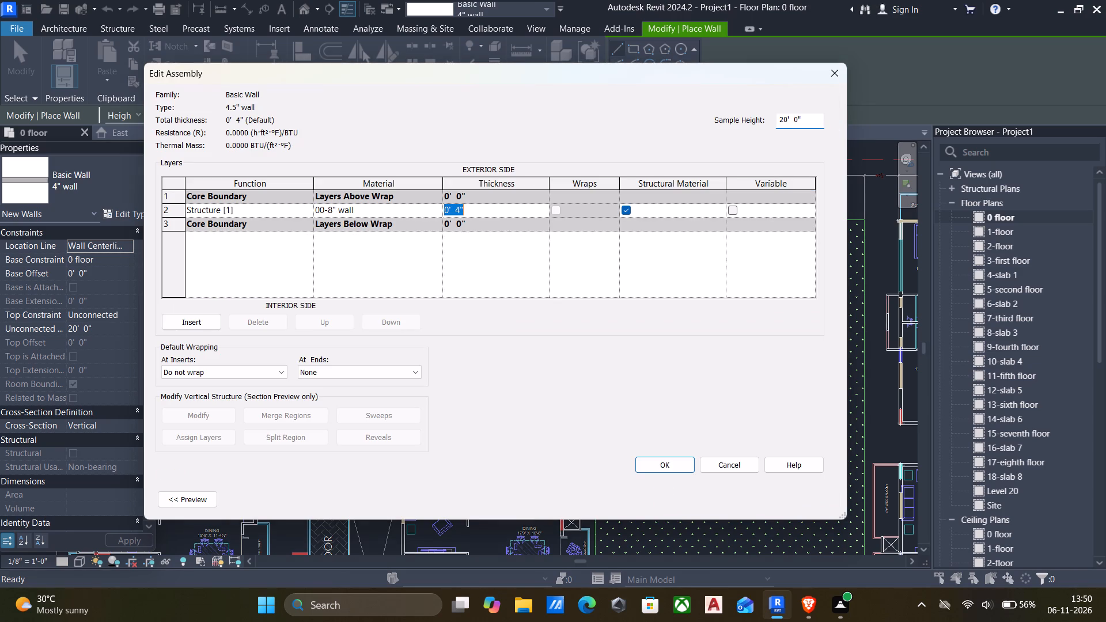
text(4.5")
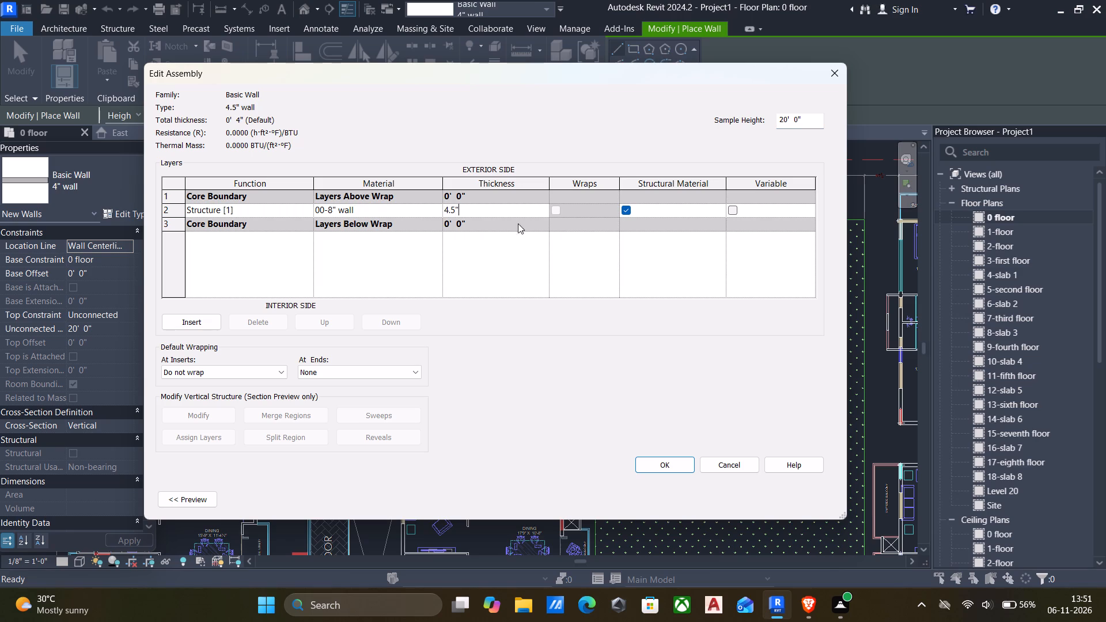
key(Return)
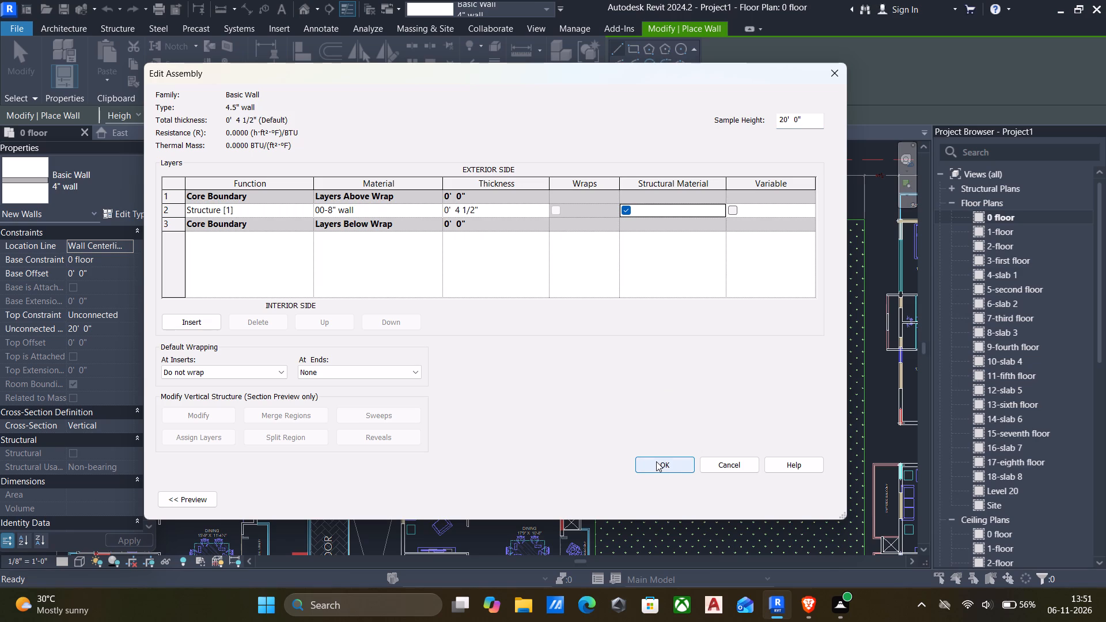
click(656, 461)
click(817, 498)
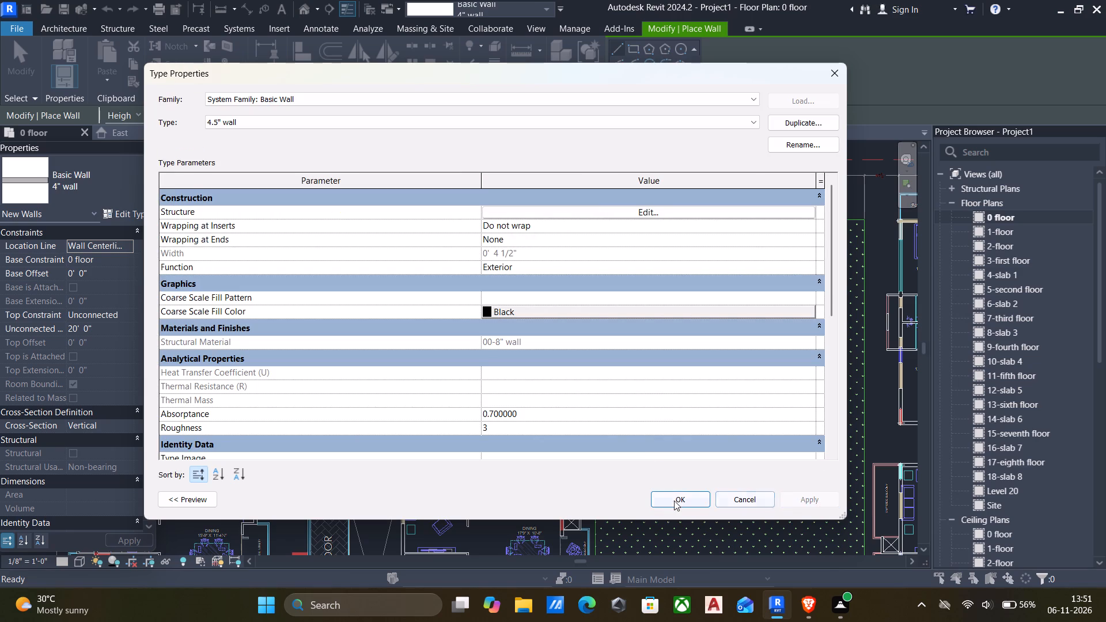
click(673, 500)
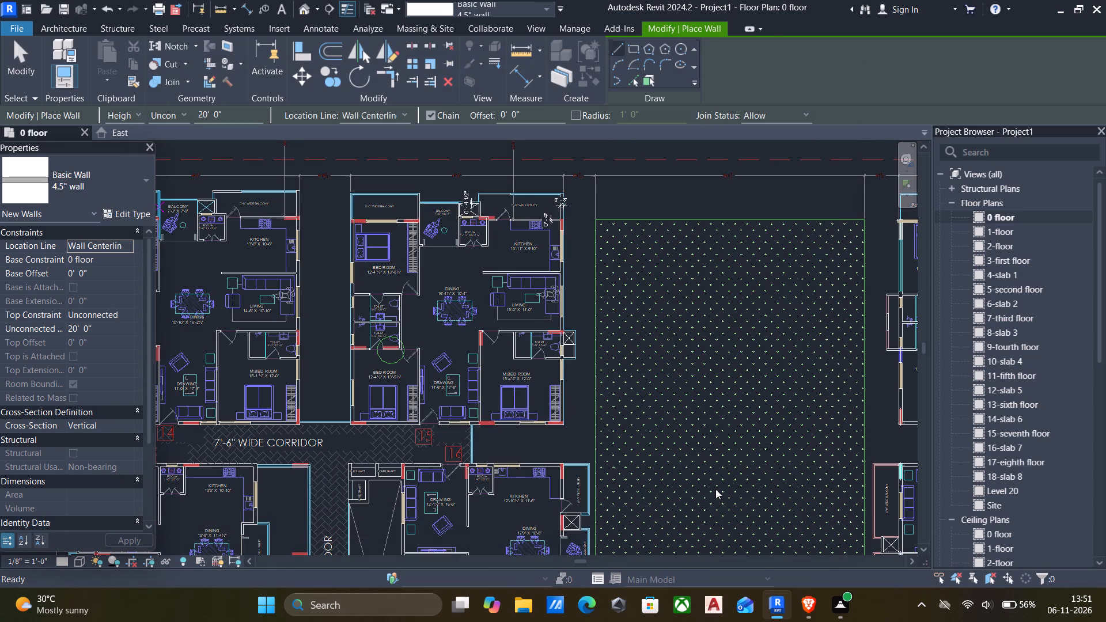
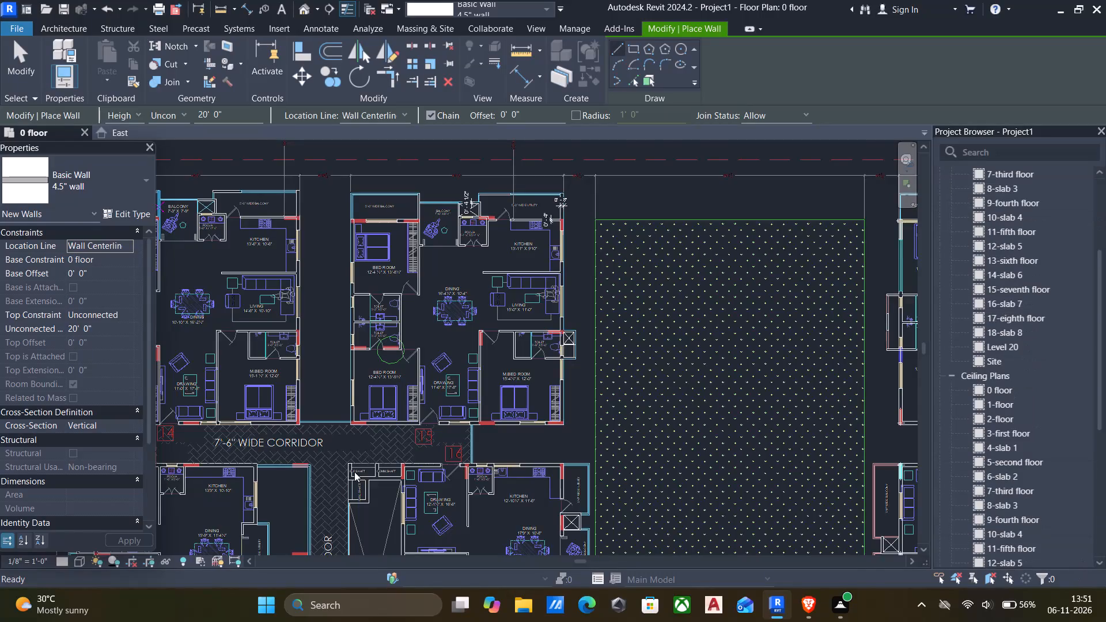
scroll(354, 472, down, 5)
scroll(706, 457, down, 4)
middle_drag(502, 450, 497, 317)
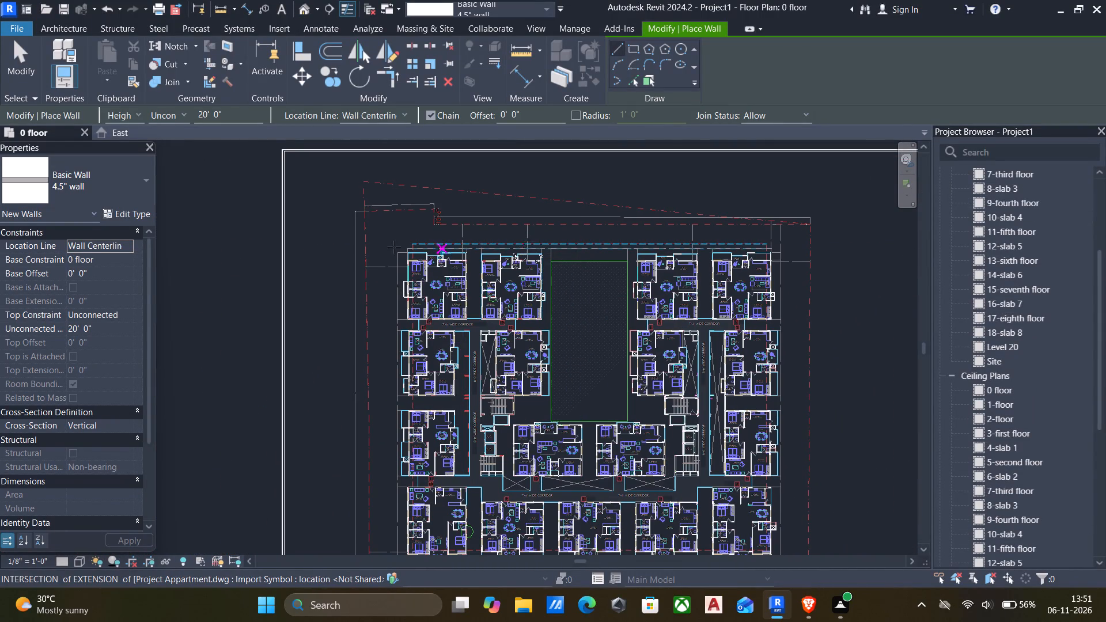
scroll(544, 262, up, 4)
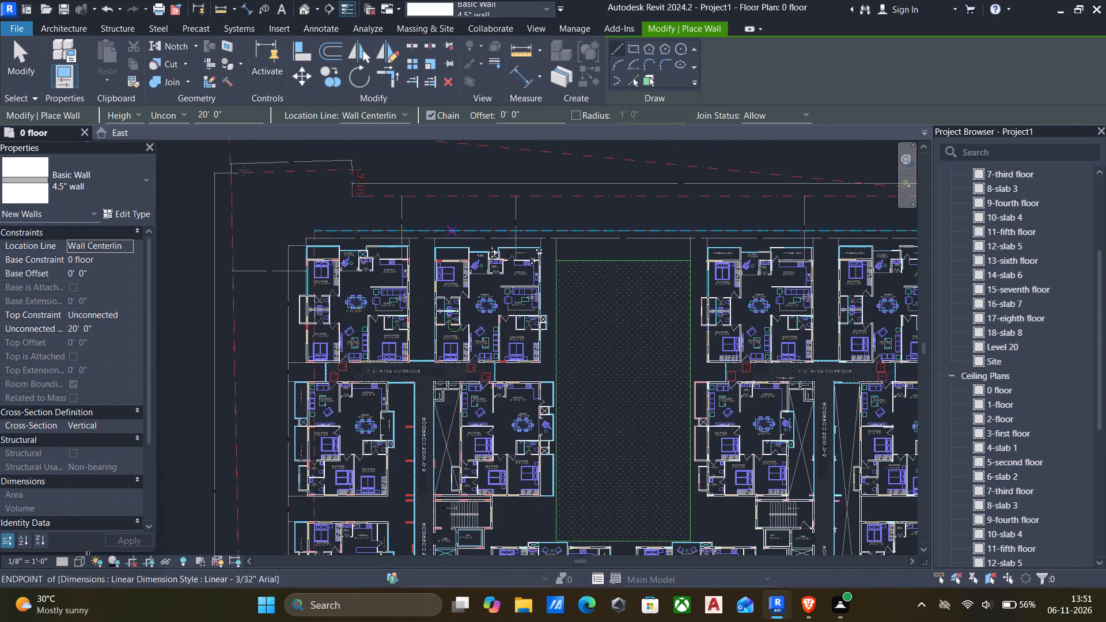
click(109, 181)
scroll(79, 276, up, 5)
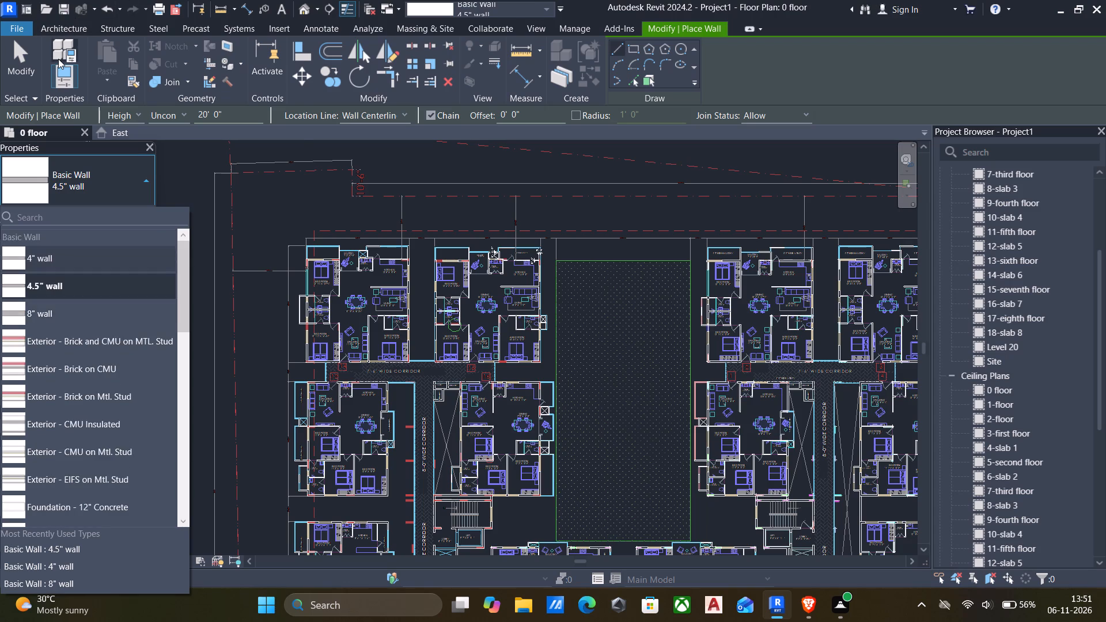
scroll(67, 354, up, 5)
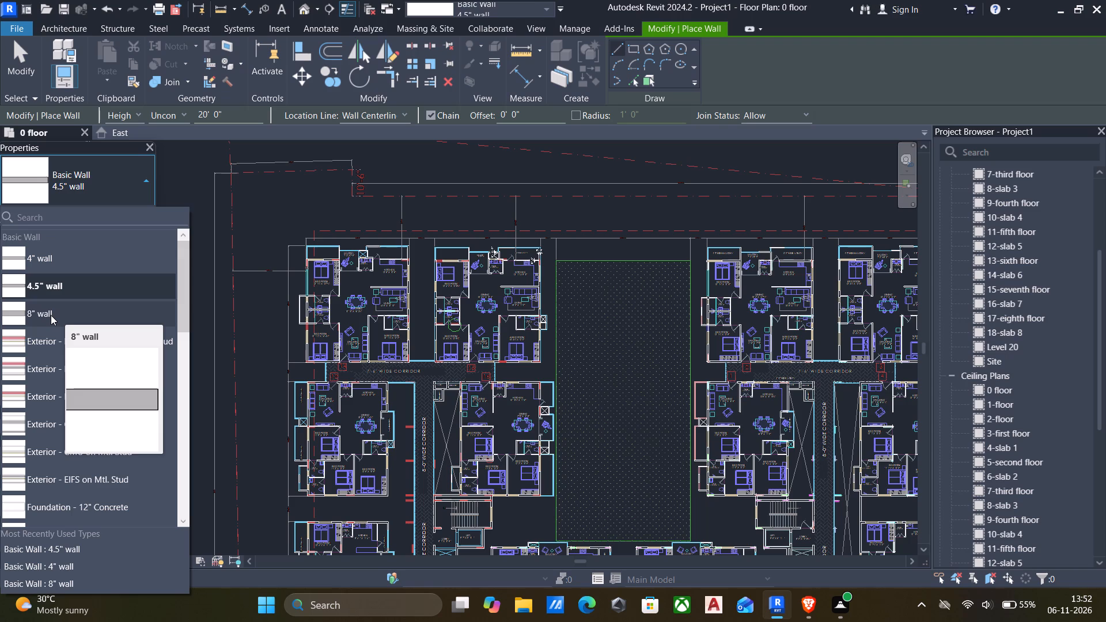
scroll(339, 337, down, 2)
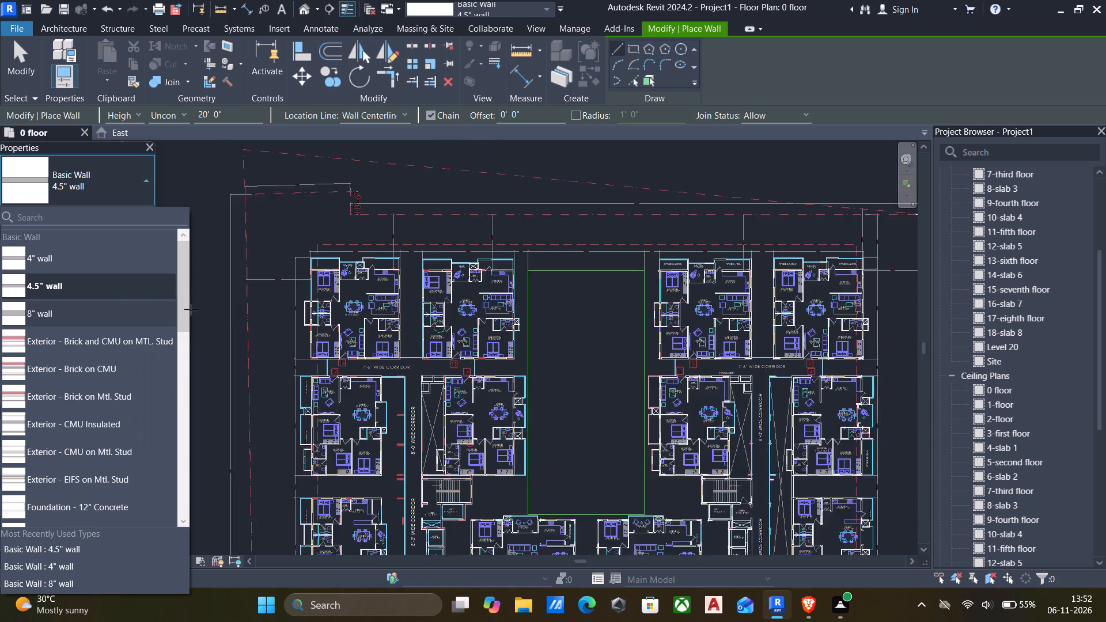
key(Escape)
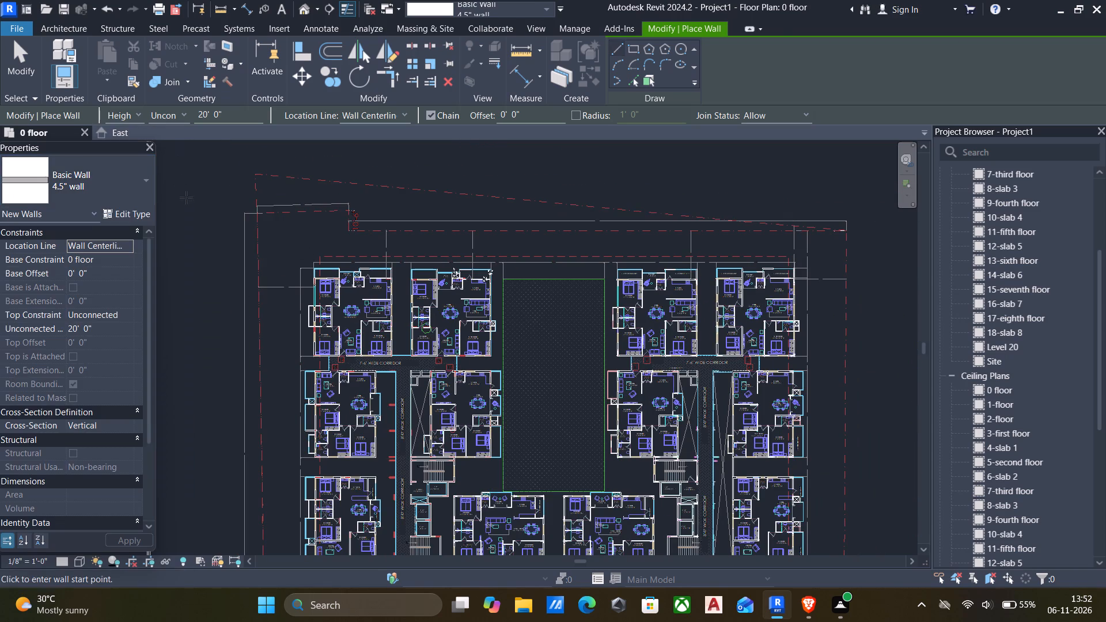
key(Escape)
Examine which column types are available for placing structural columns at the bedroom's balcony wall.
scroll(402, 285, up, 10)
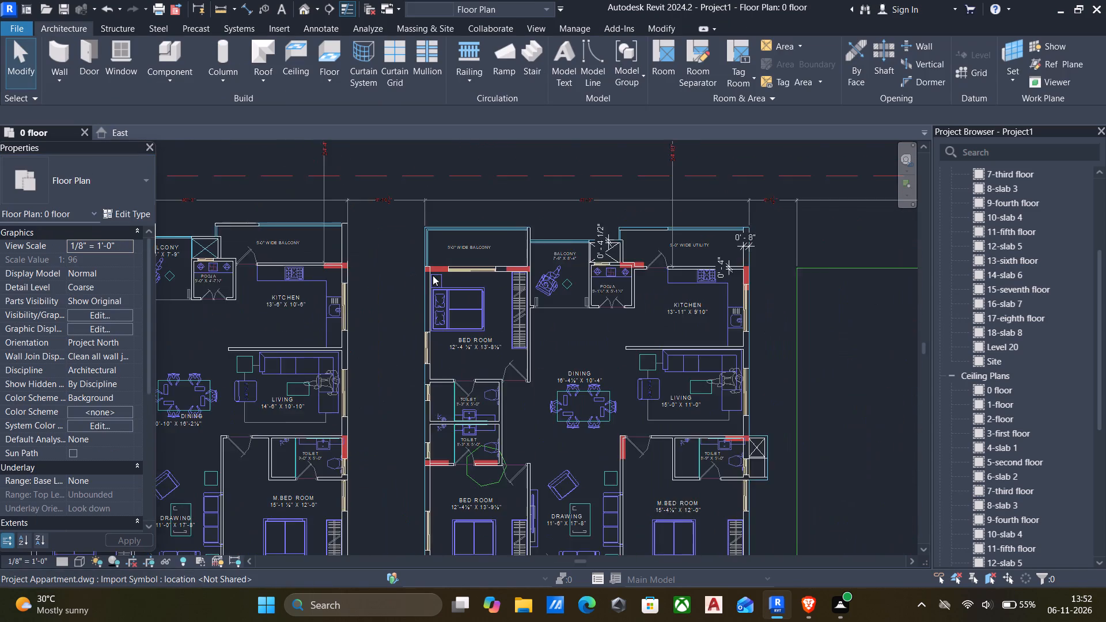
scroll(433, 275, up, 5)
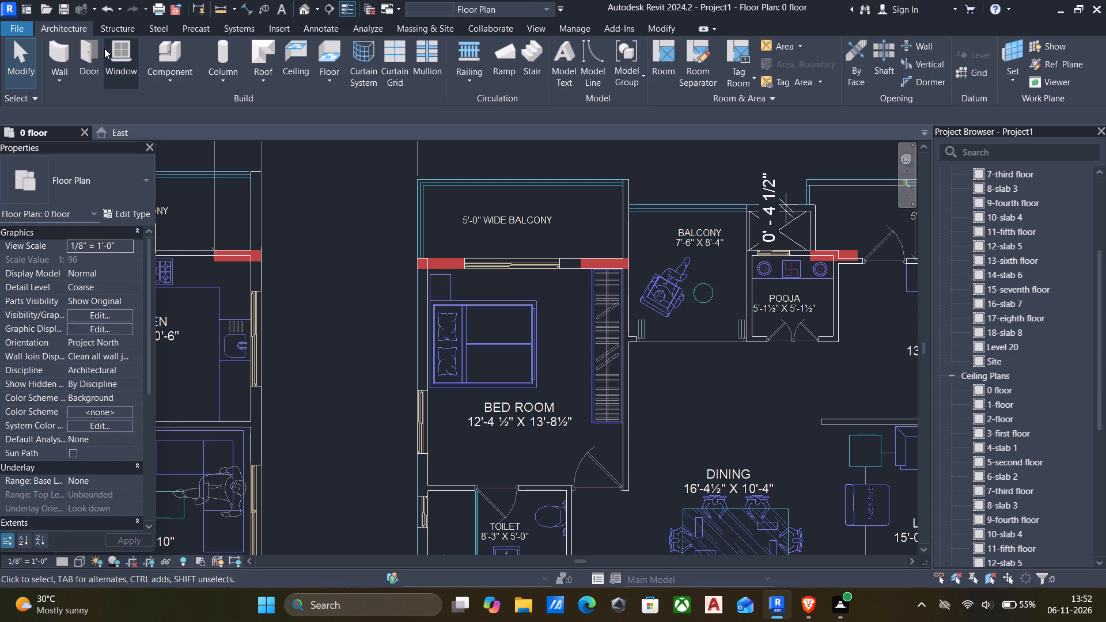
click(224, 51)
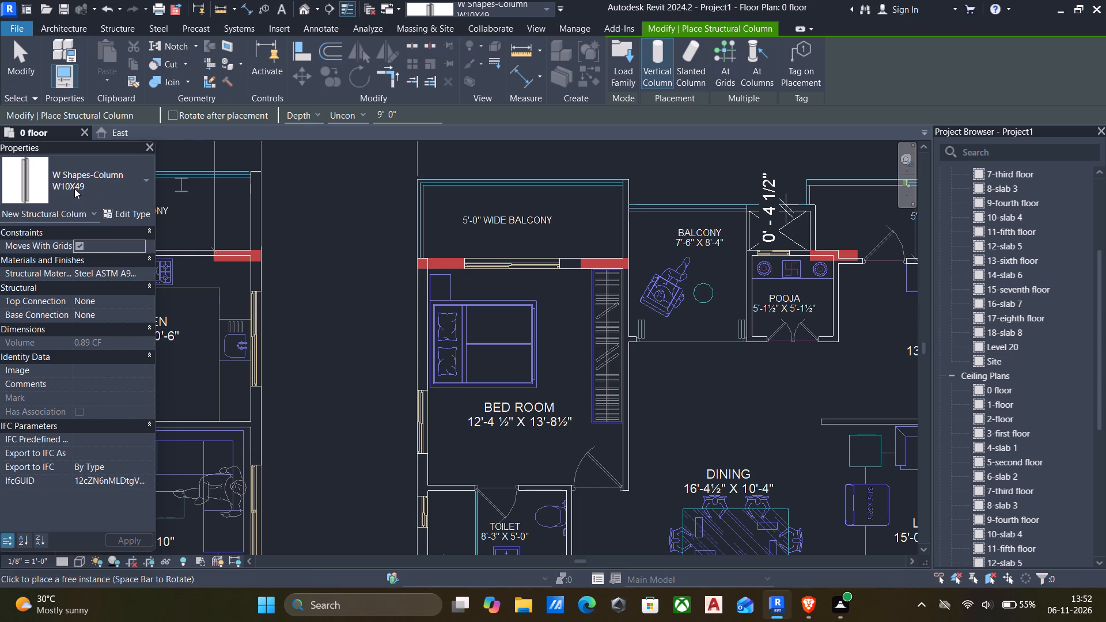
scroll(442, 269, up, 2)
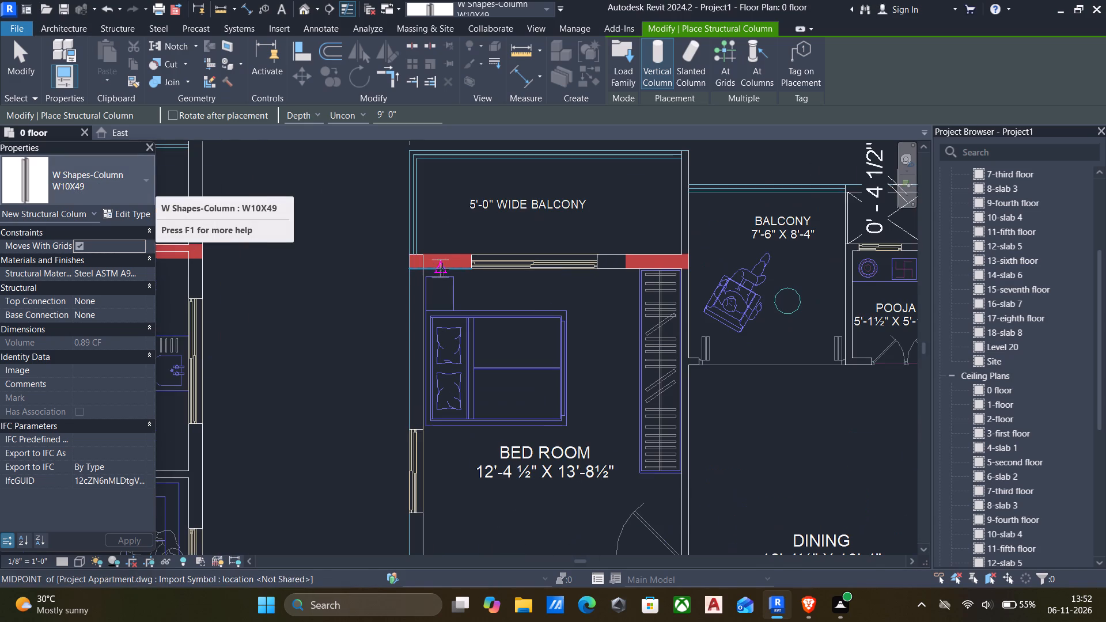
click(124, 184)
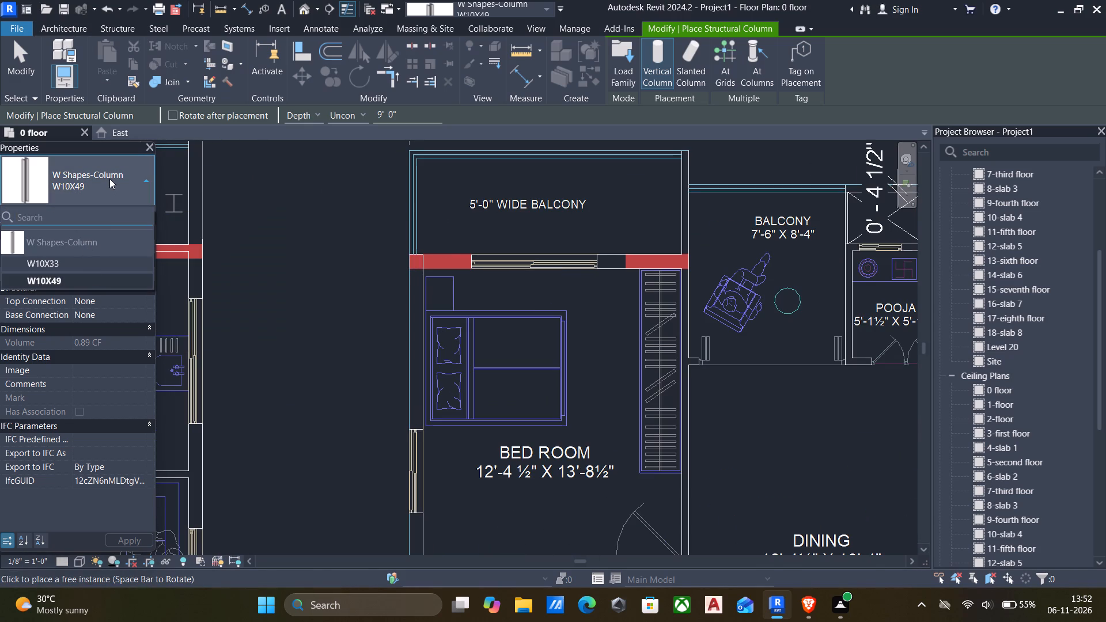
click(69, 26)
click(220, 84)
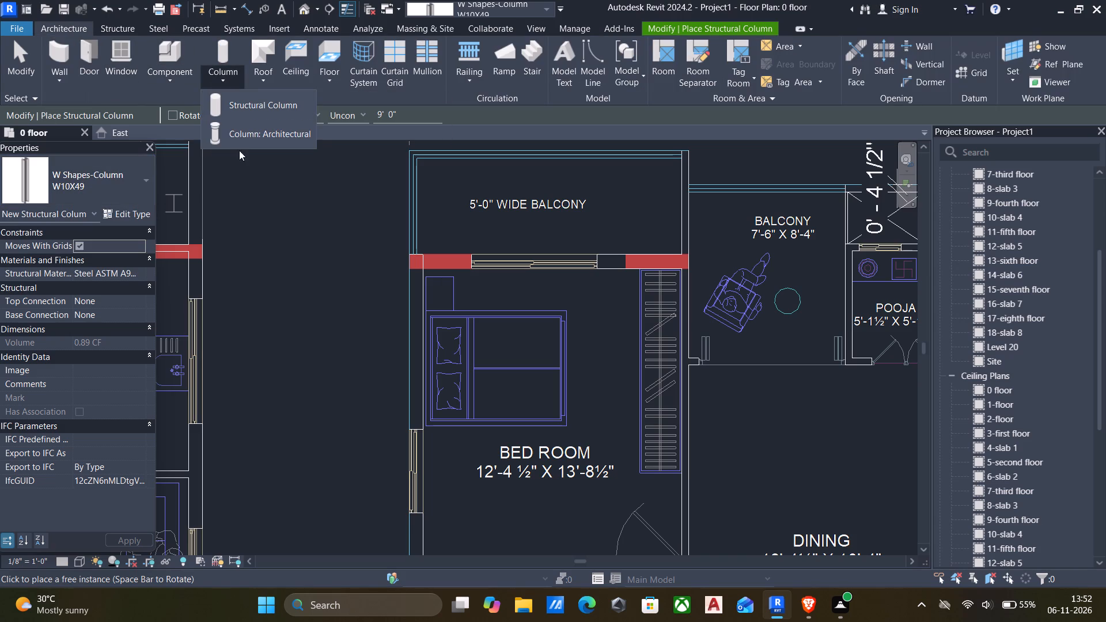
click(233, 108)
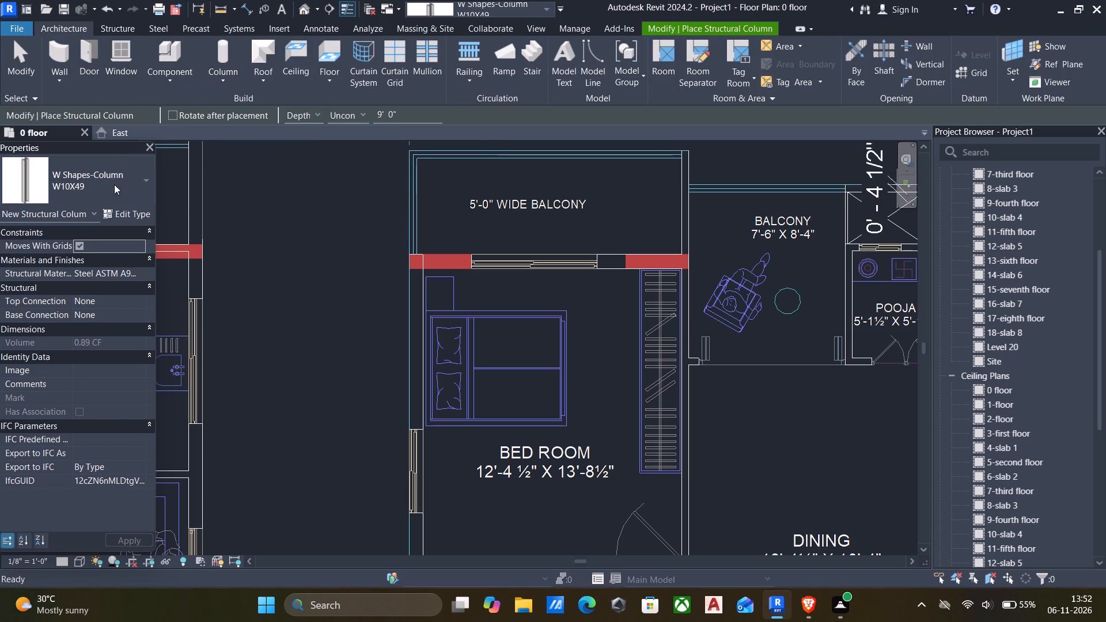
click(123, 175)
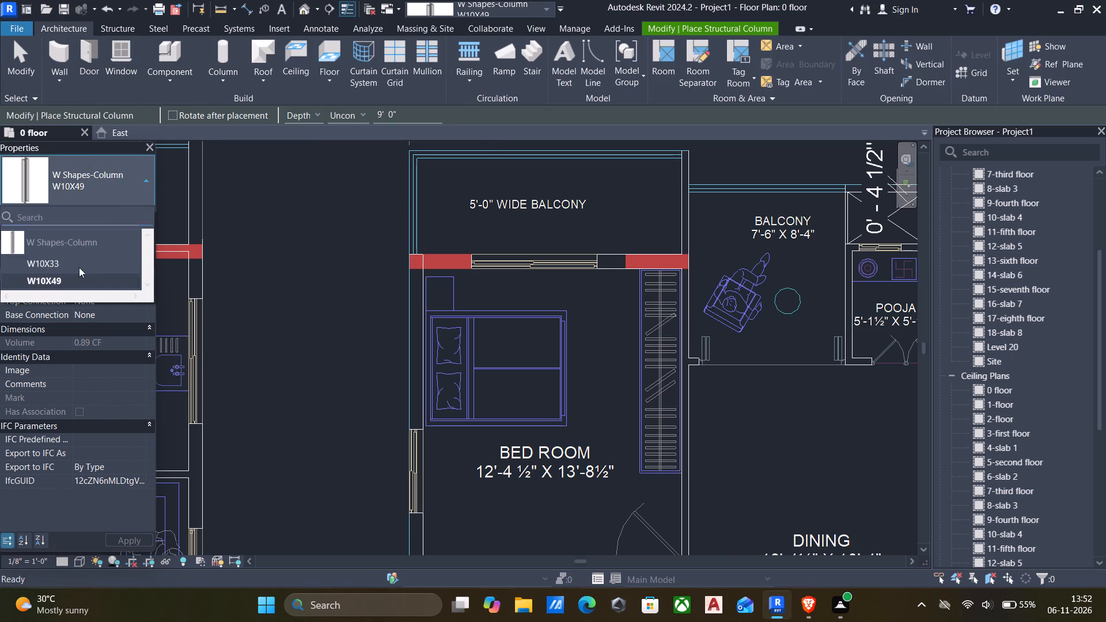
scroll(74, 278, down, 5)
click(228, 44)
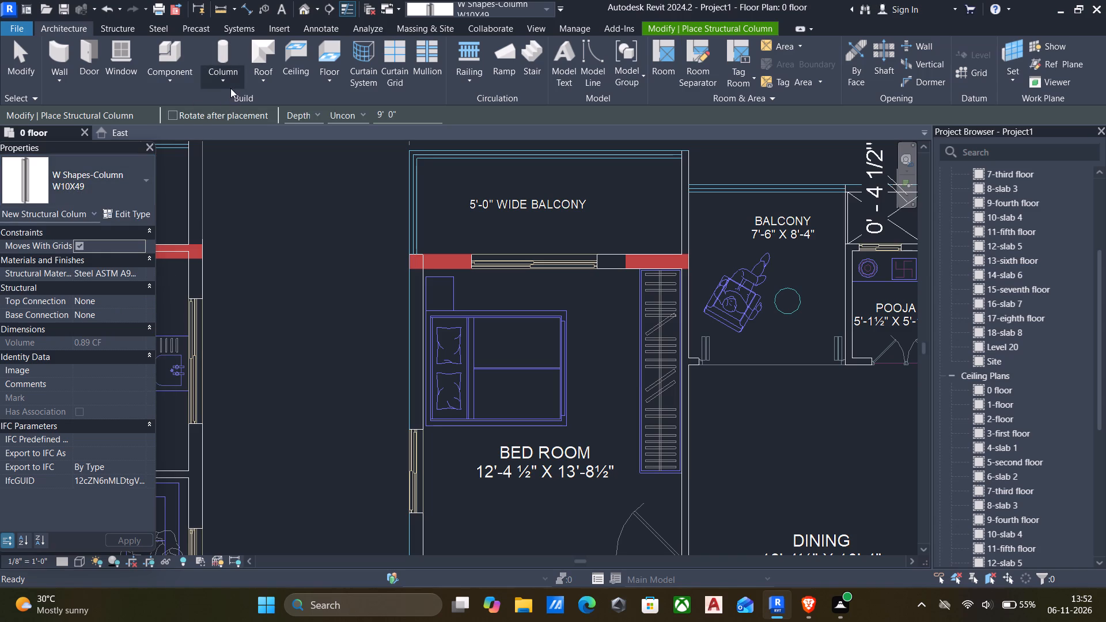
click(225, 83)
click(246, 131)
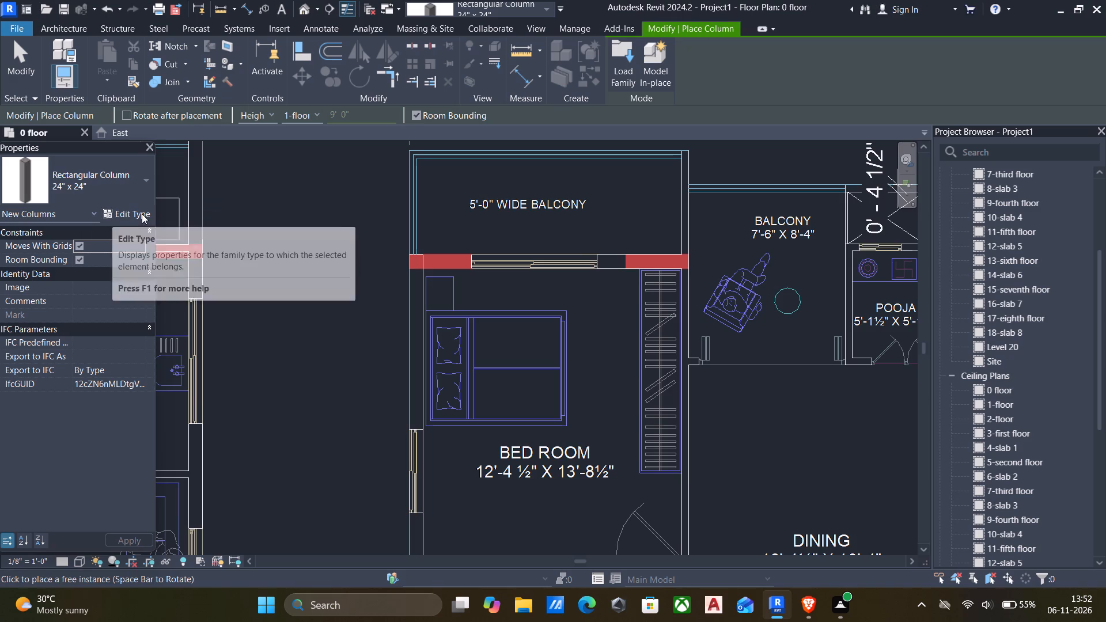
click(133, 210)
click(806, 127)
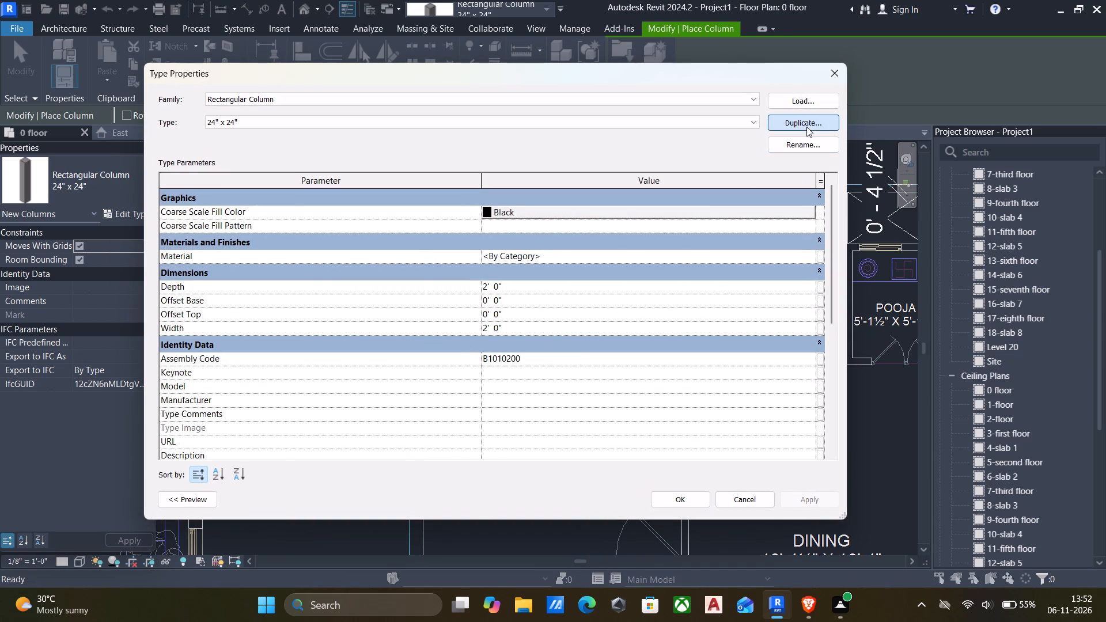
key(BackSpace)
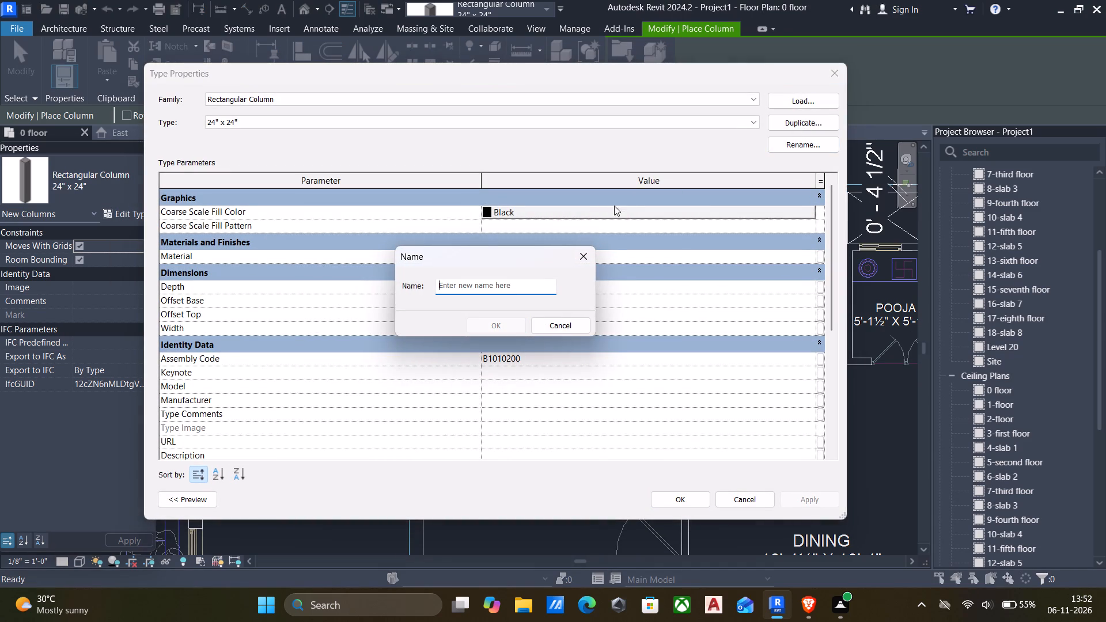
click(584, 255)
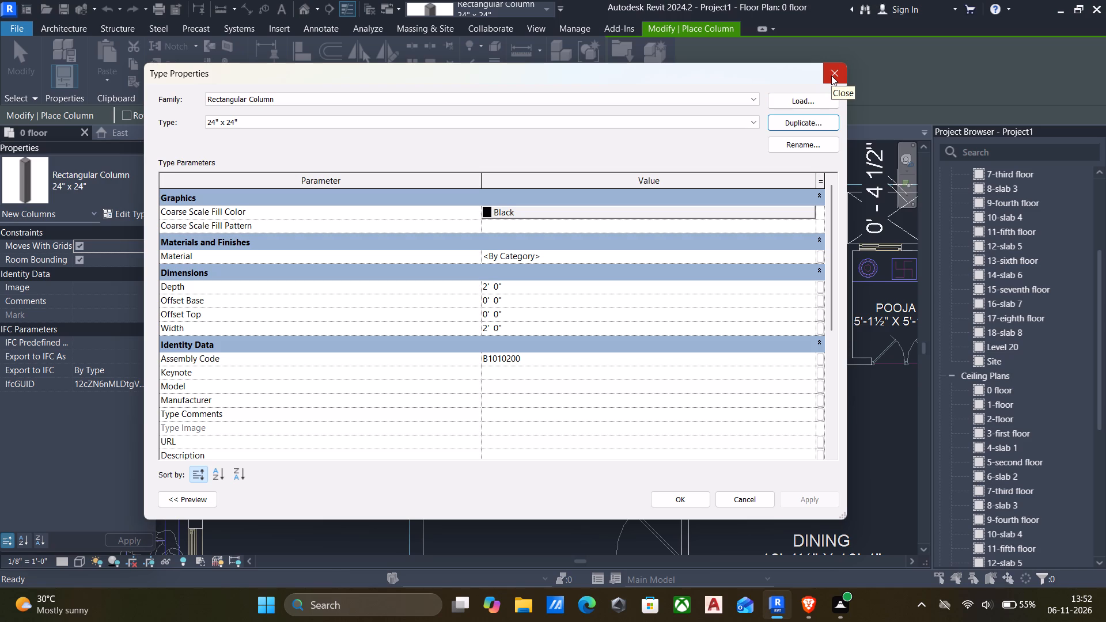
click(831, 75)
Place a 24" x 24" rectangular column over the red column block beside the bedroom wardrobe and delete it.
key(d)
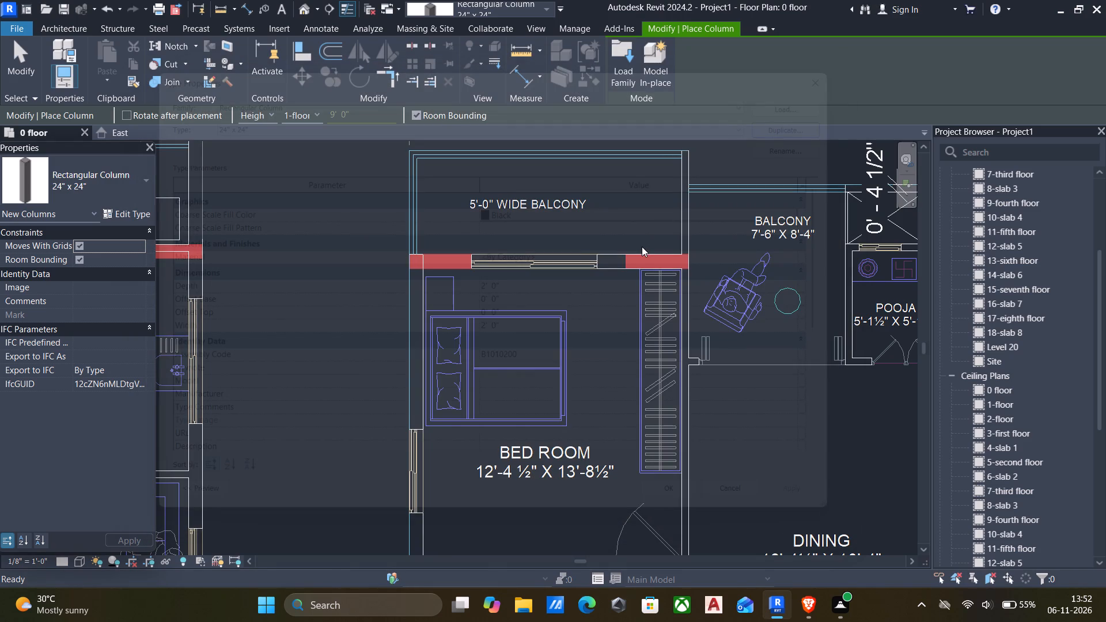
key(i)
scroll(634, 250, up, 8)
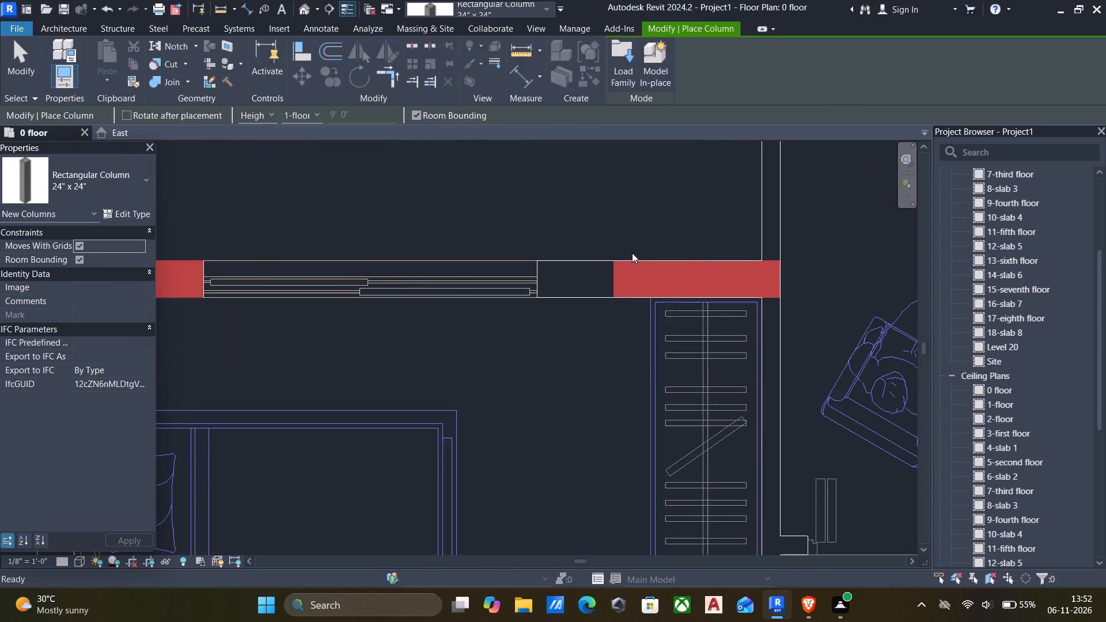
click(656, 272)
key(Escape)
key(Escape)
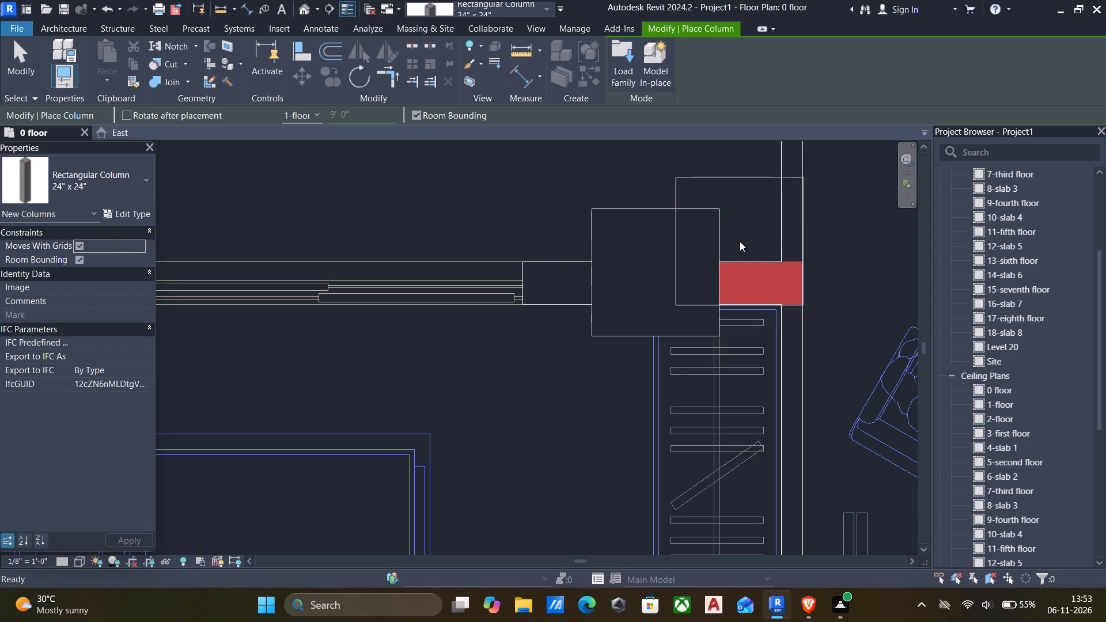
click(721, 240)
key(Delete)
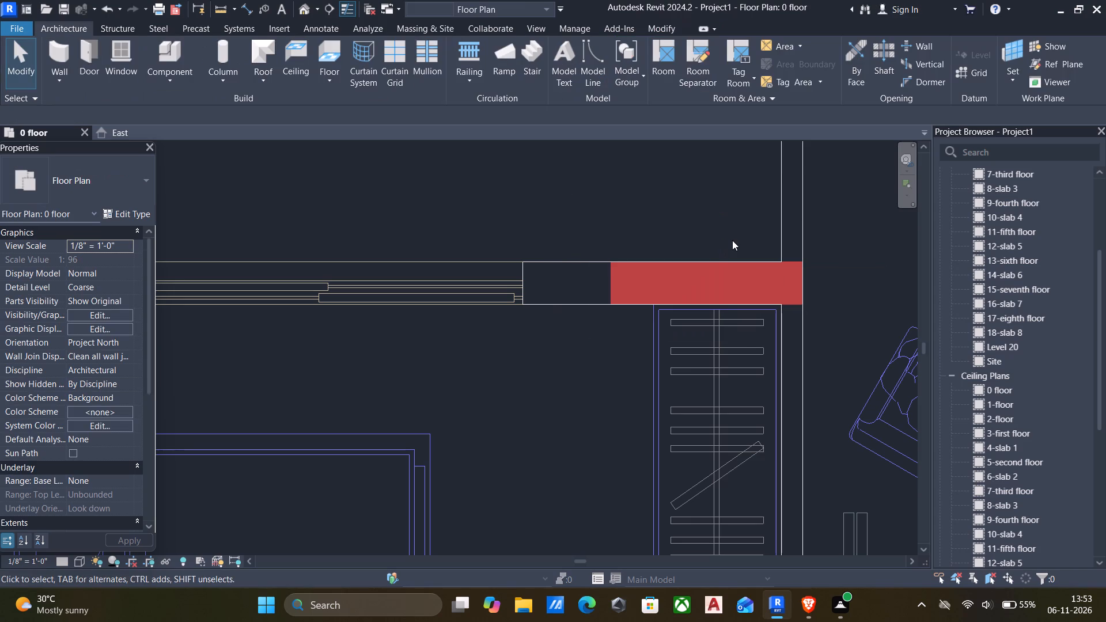
Measure the thickness and length of the red column block beside the bedroom wardrobe with aligned dimensions.
text(di)
click(731, 264)
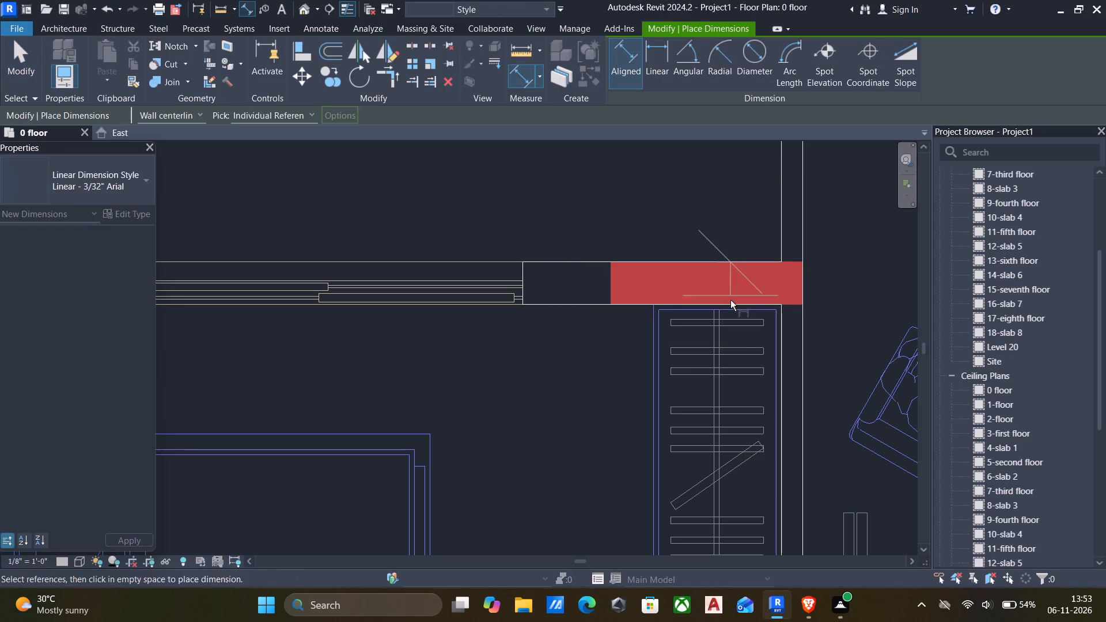
click(735, 305)
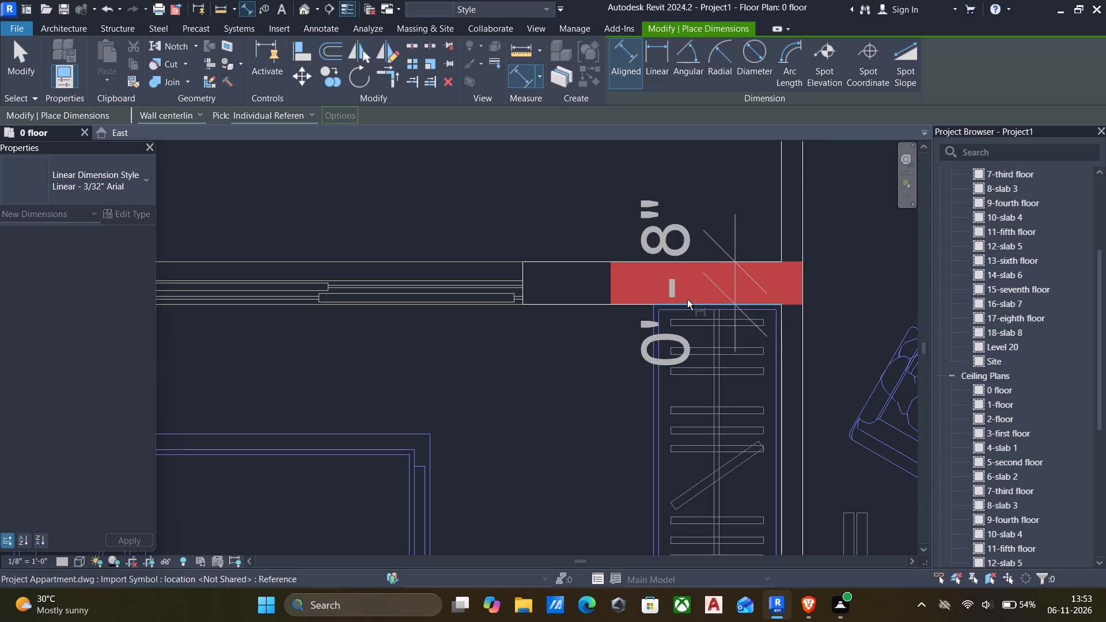
key(Escape)
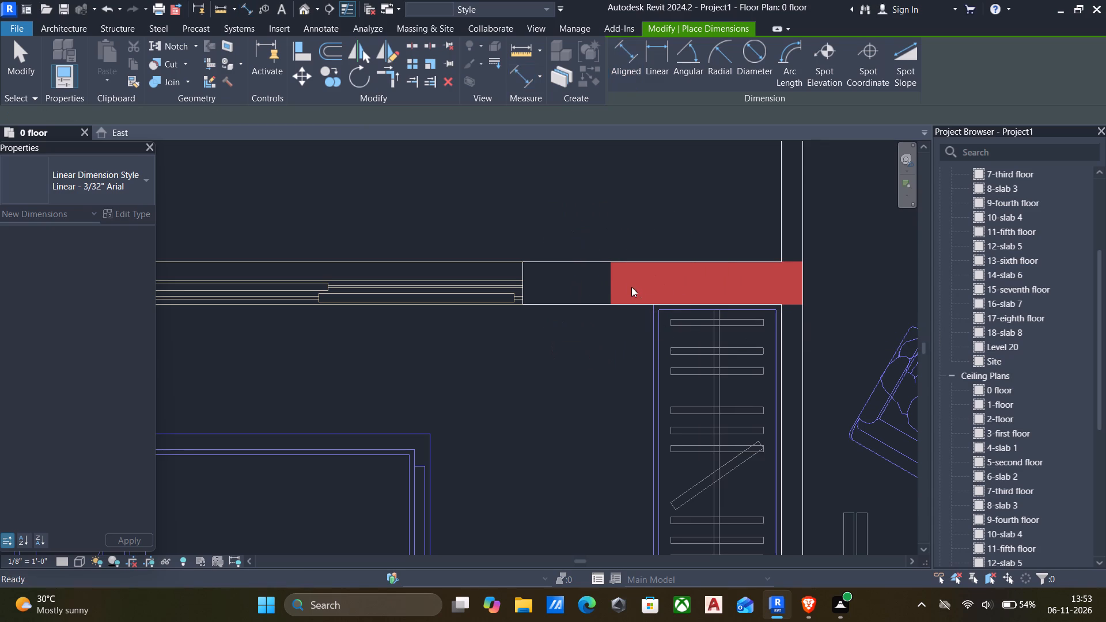
click(611, 282)
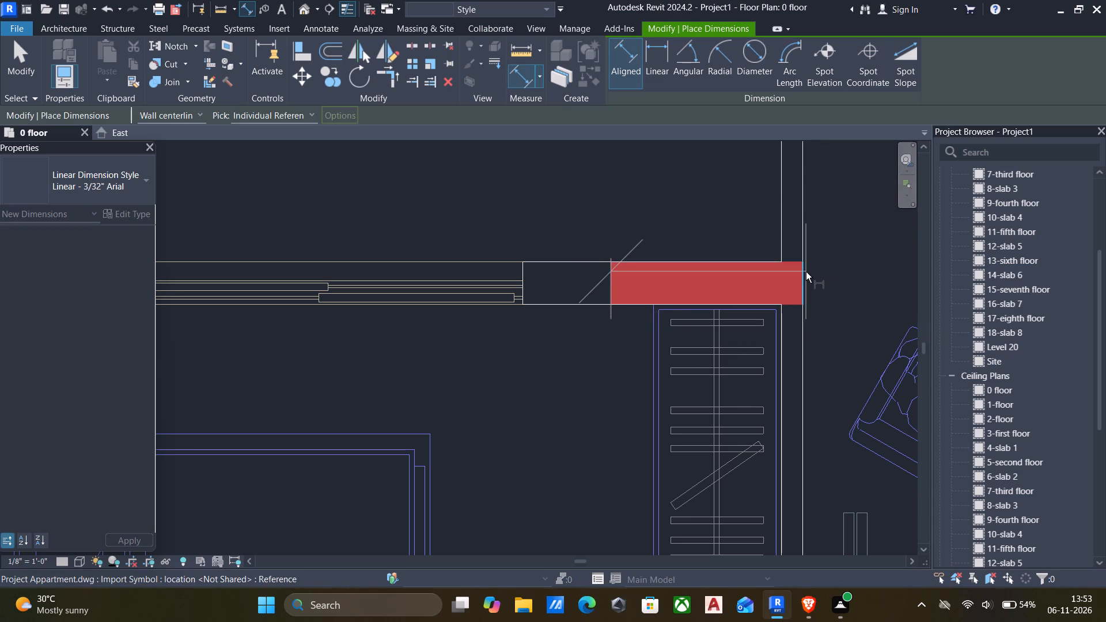
click(804, 272)
key(Escape)
scroll(790, 252, down, 5)
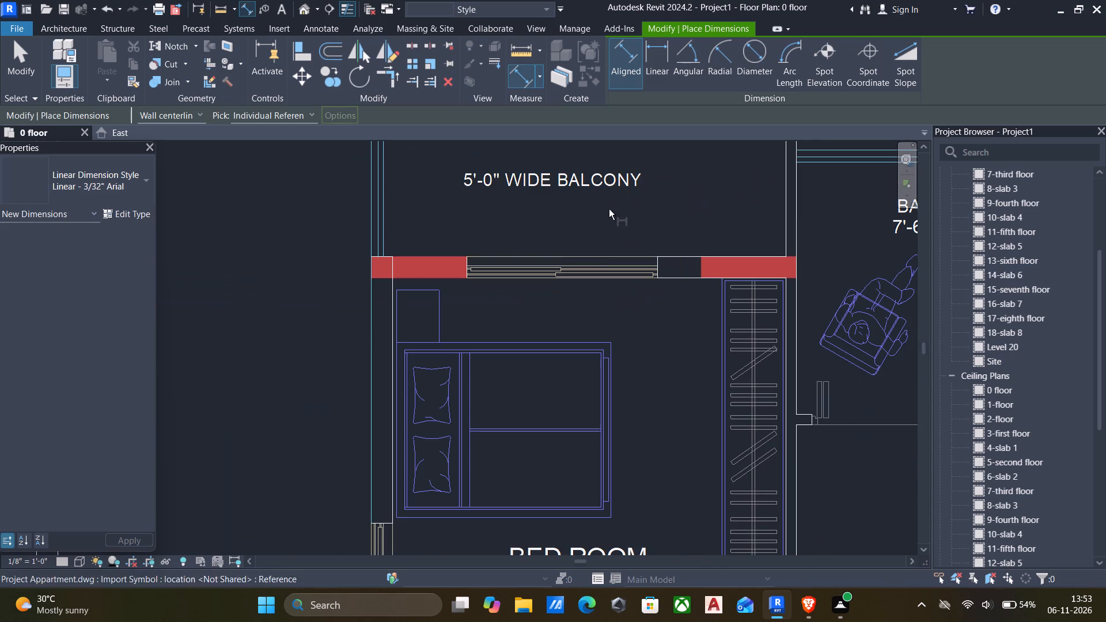
key(Escape)
Start an architectural column and duplicate the 24" x 24" rectangular column type under the name 8" x 3'.
text(cl)
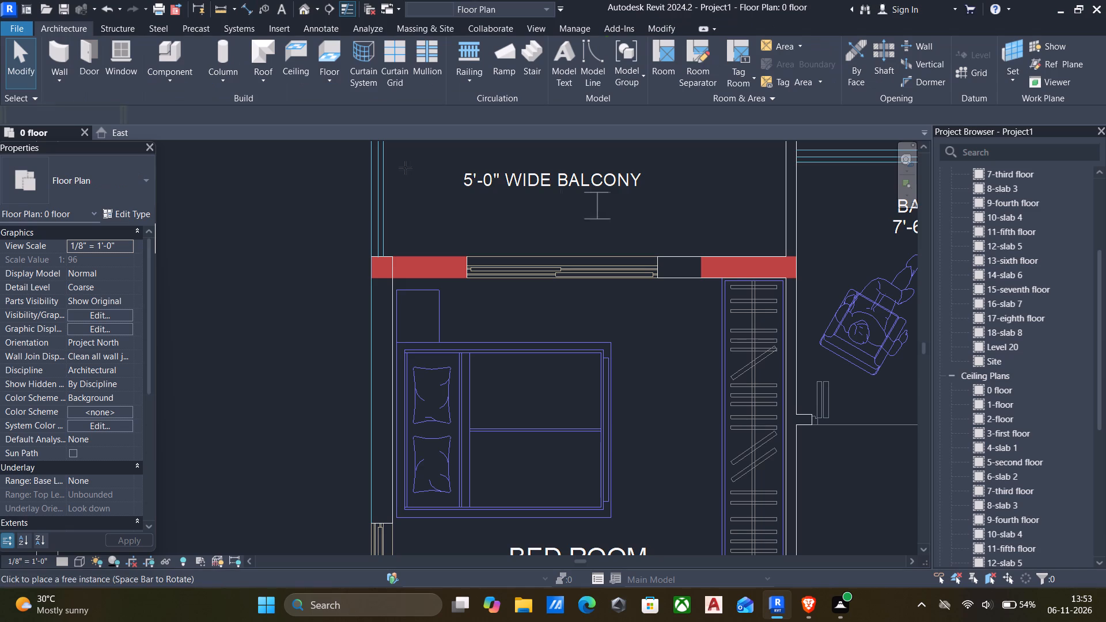
click(60, 31)
click(226, 92)
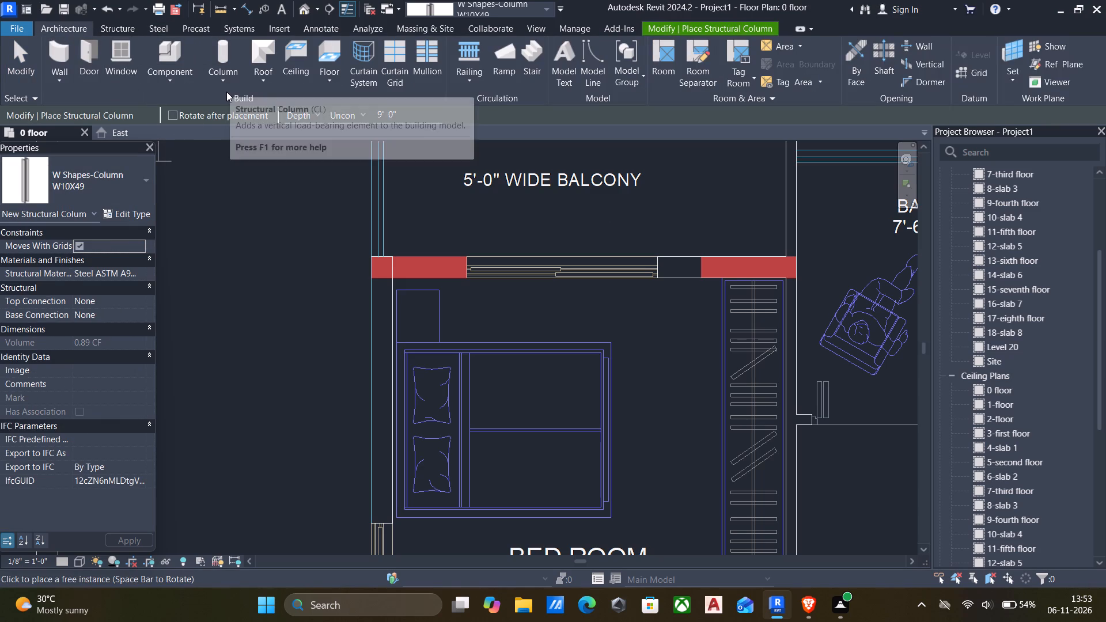
click(222, 87)
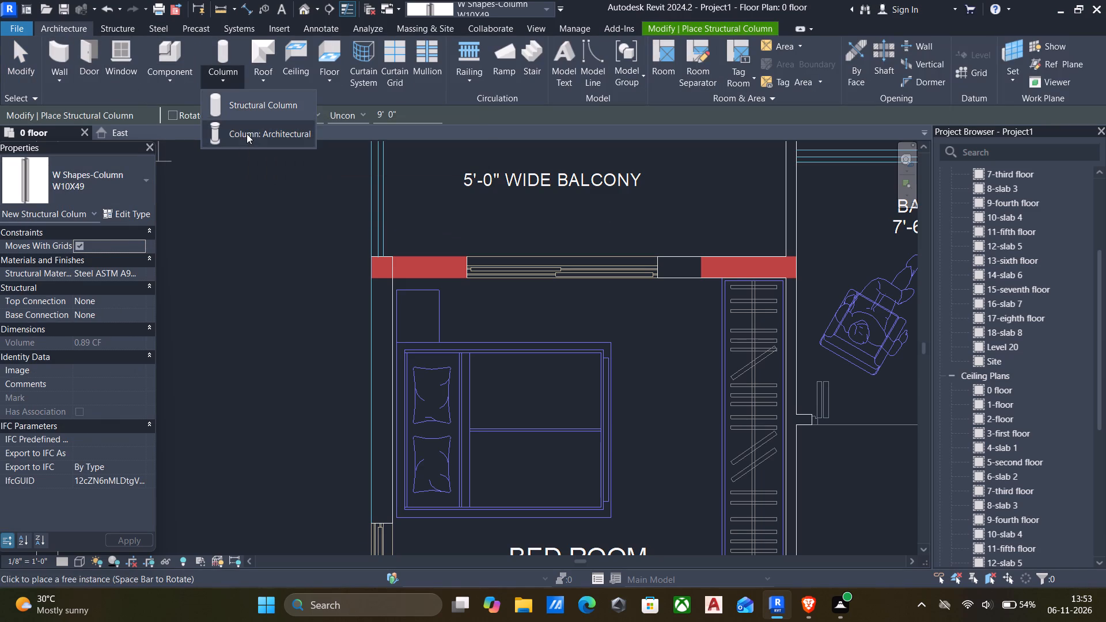
click(247, 134)
click(129, 210)
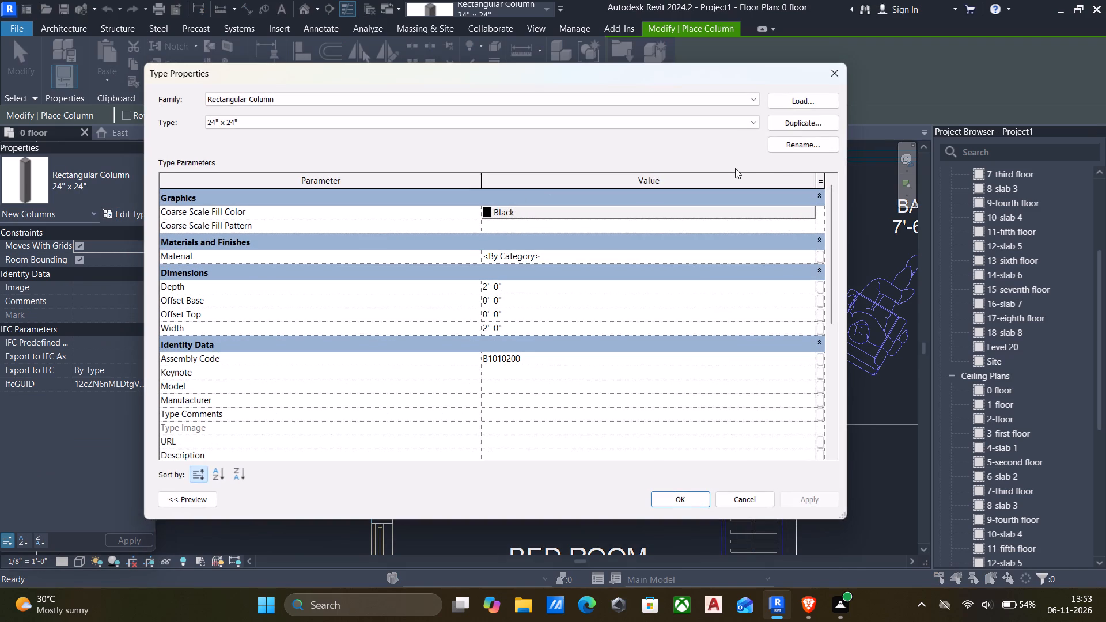
click(816, 126)
key(BackSpace)
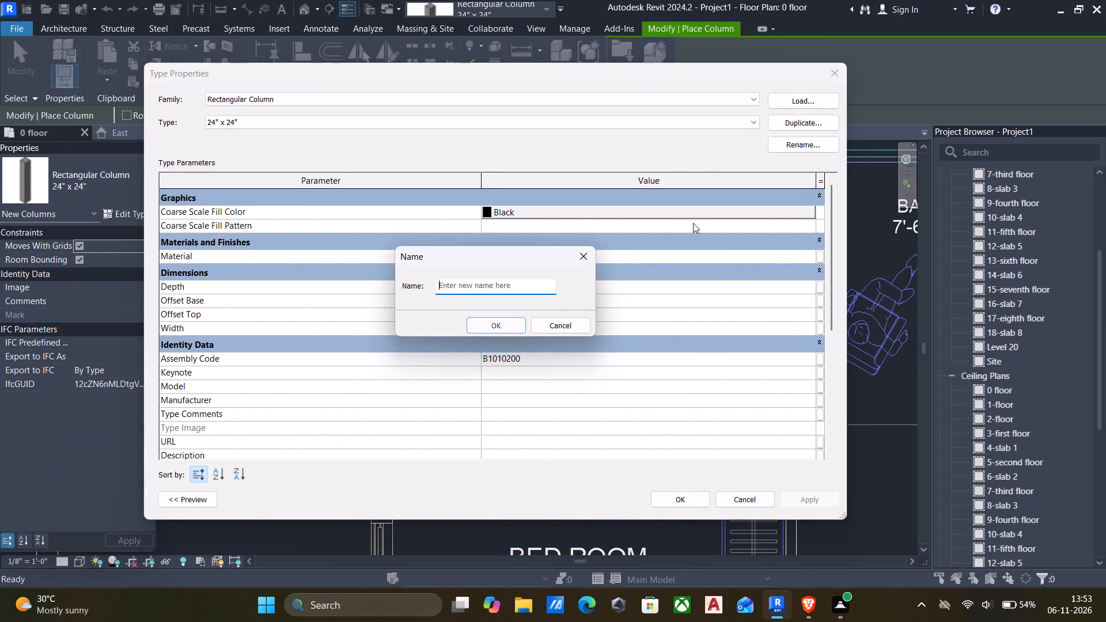
text(8")
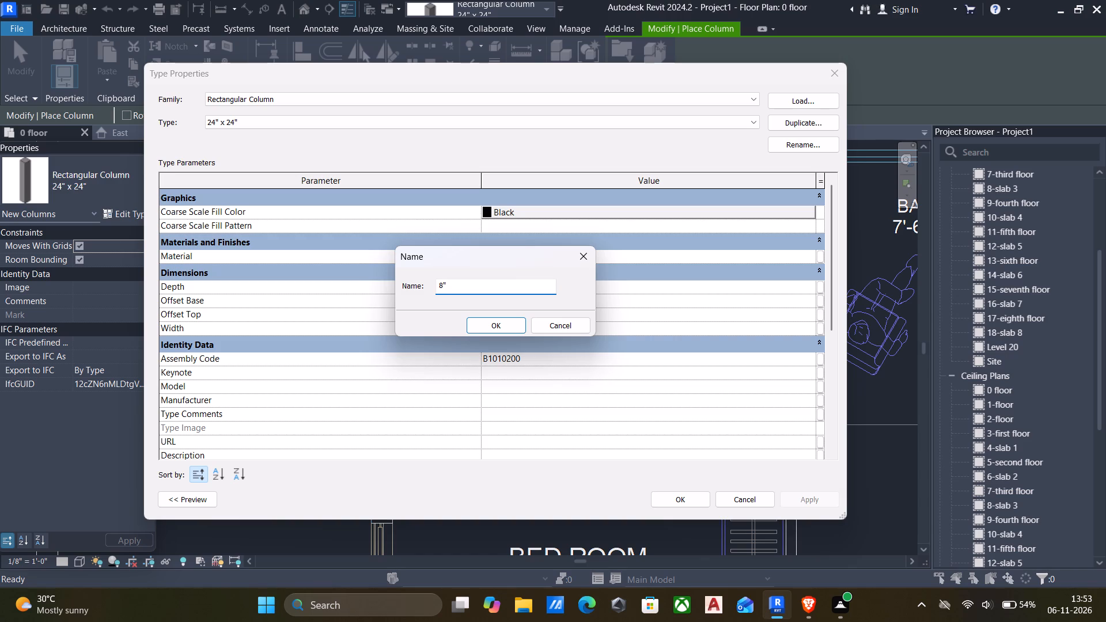
key(space)
text(x 3')
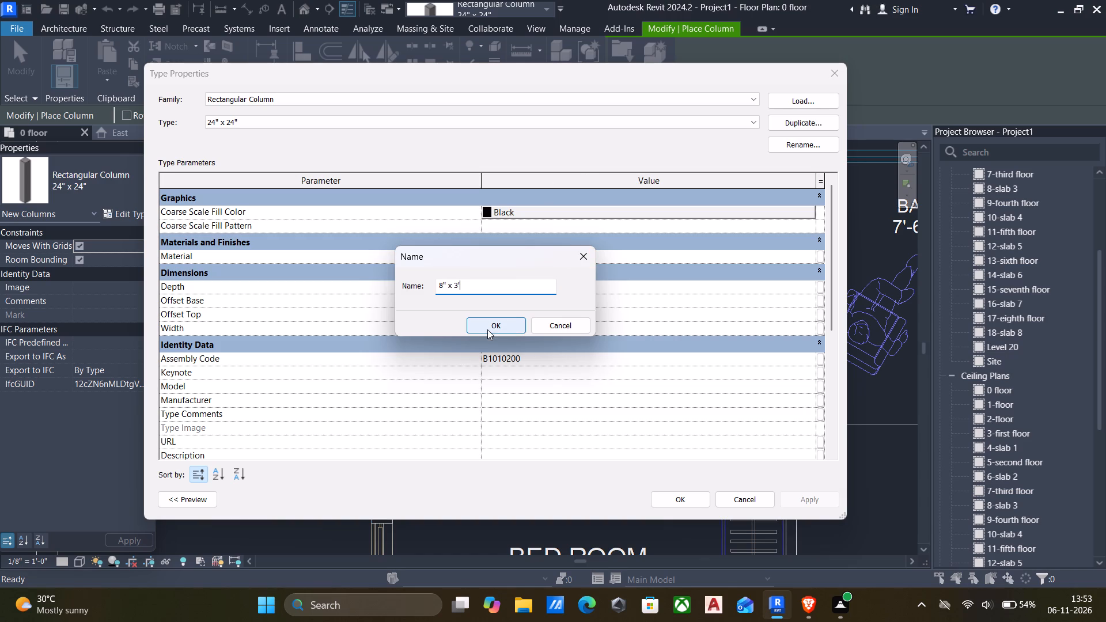
click(488, 327)
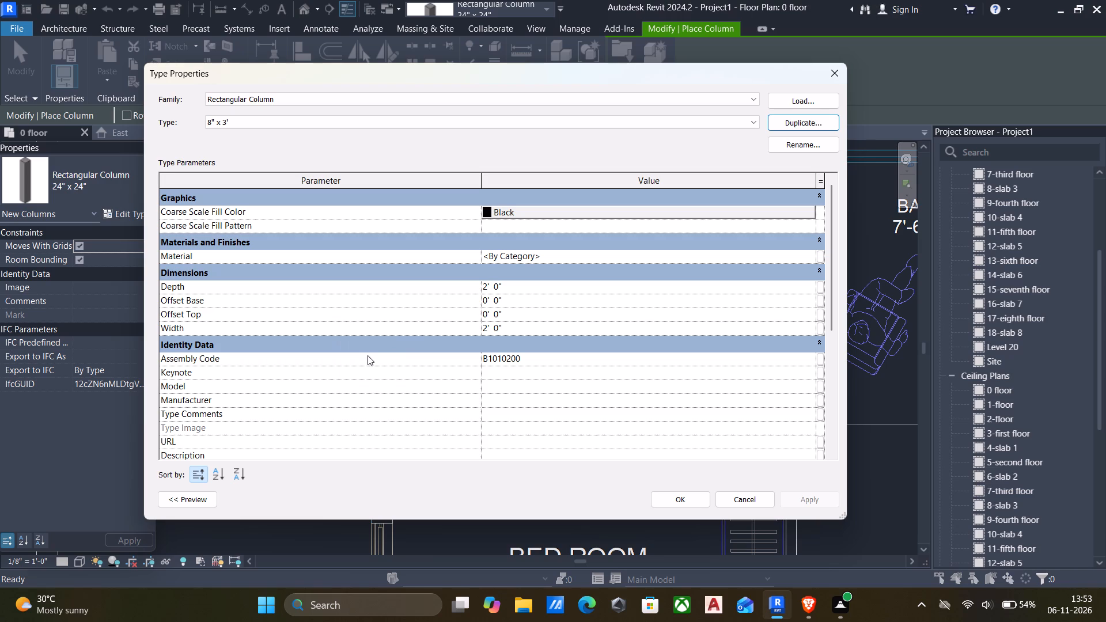
Set the 8" x 3' column type's width to 3' and depth to 9", and apply the type changes.
click(543, 328)
text(3')
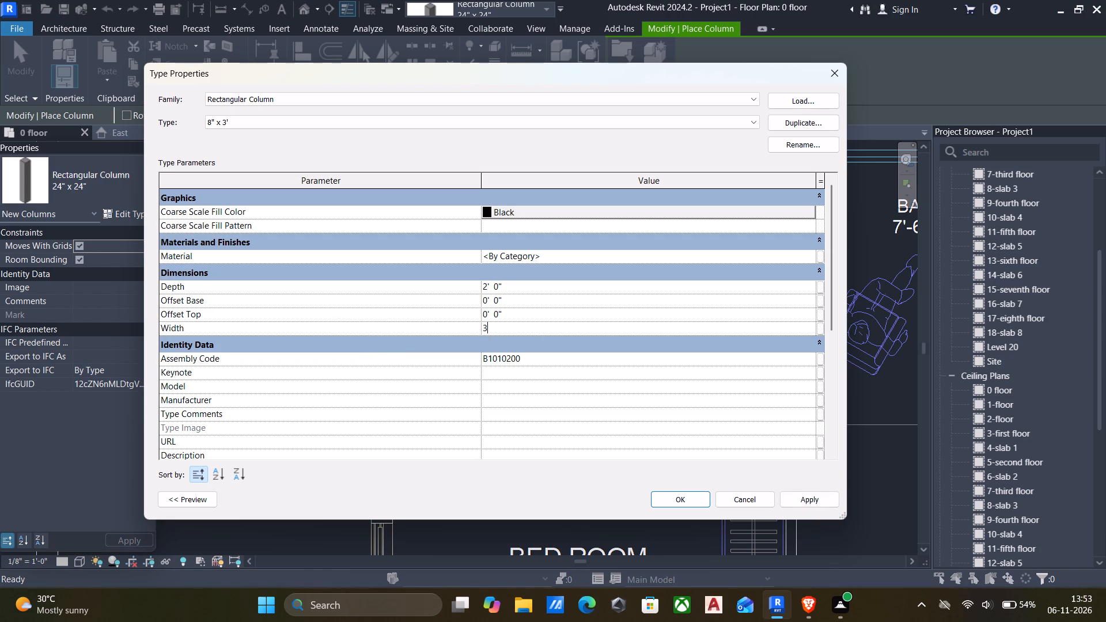
click(541, 286)
text(9")
key(Return)
click(794, 498)
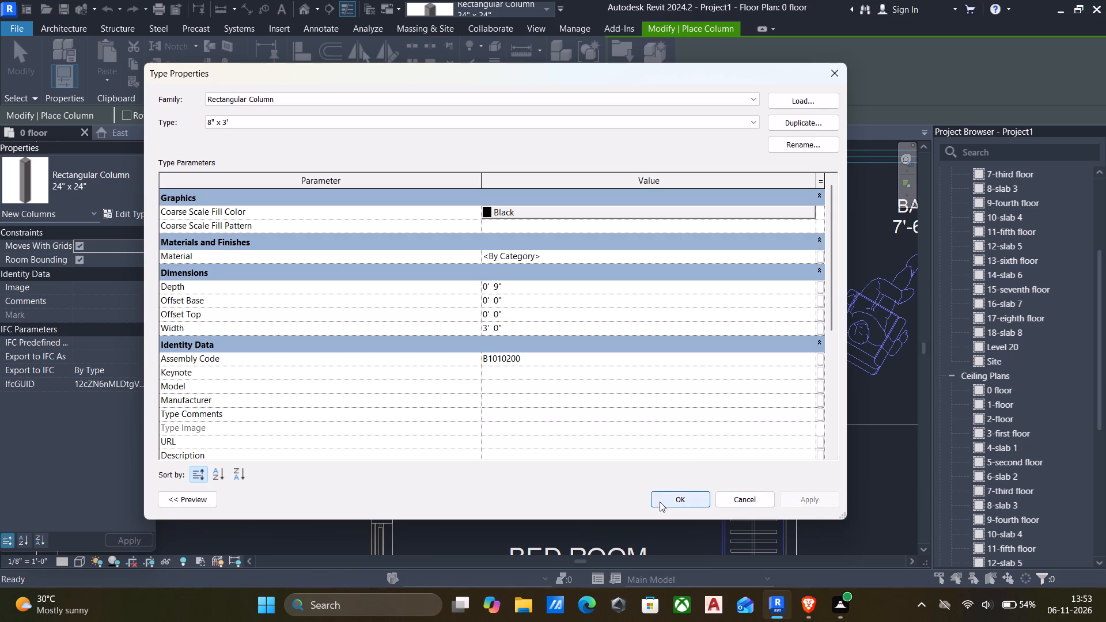
click(662, 500)
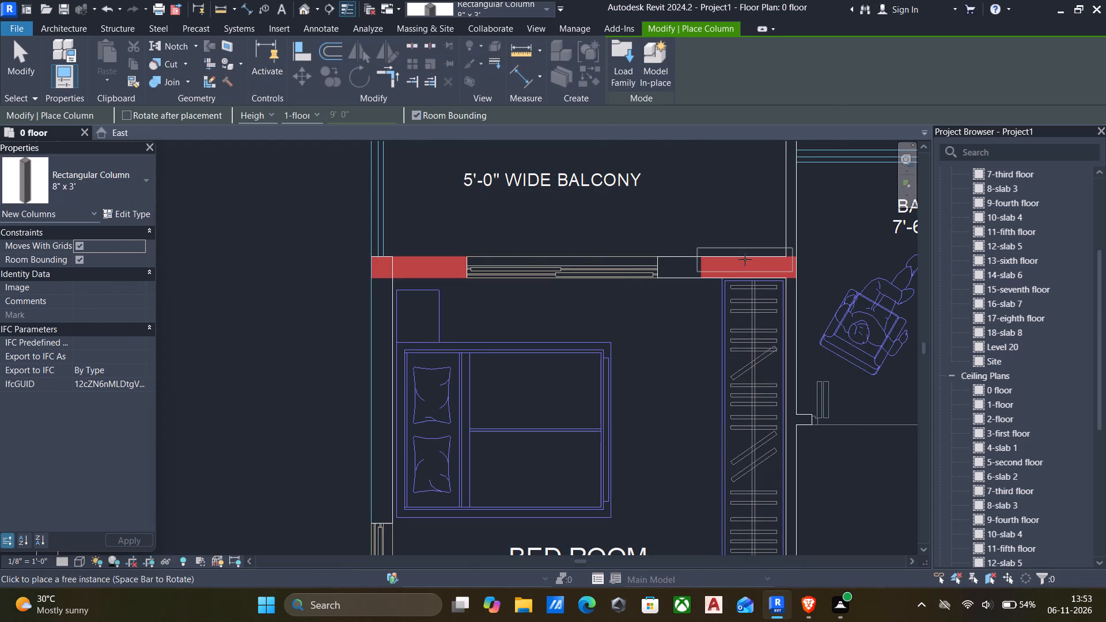
Place 8" x 3' columns over the two red blocks on the bedroom's balcony wall and the one between pooja and utility.
click(745, 259)
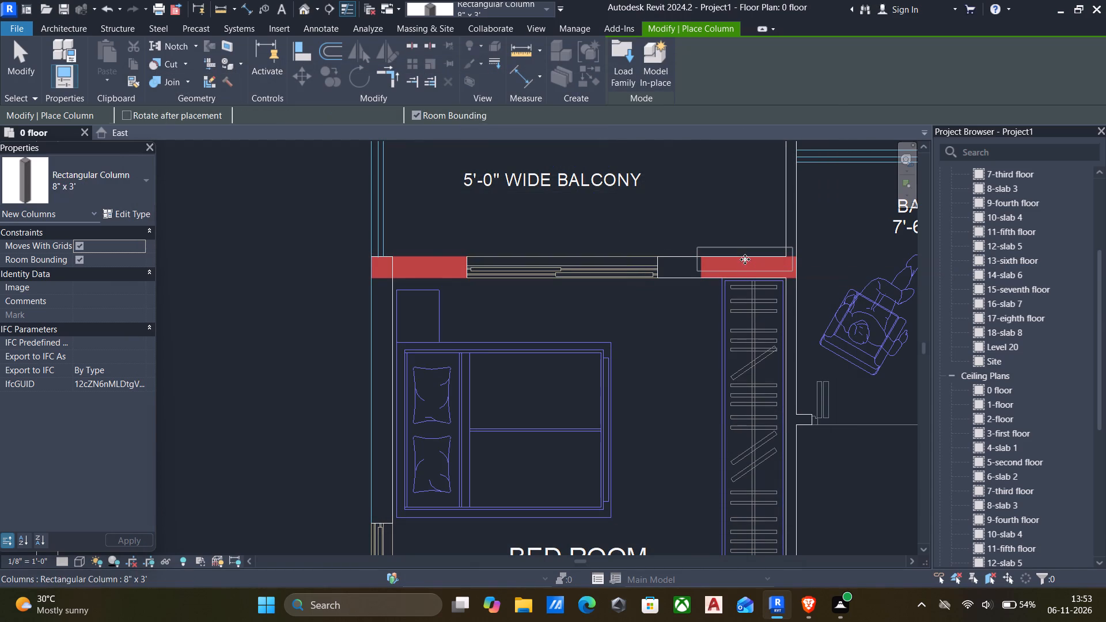
scroll(457, 255, down, 3)
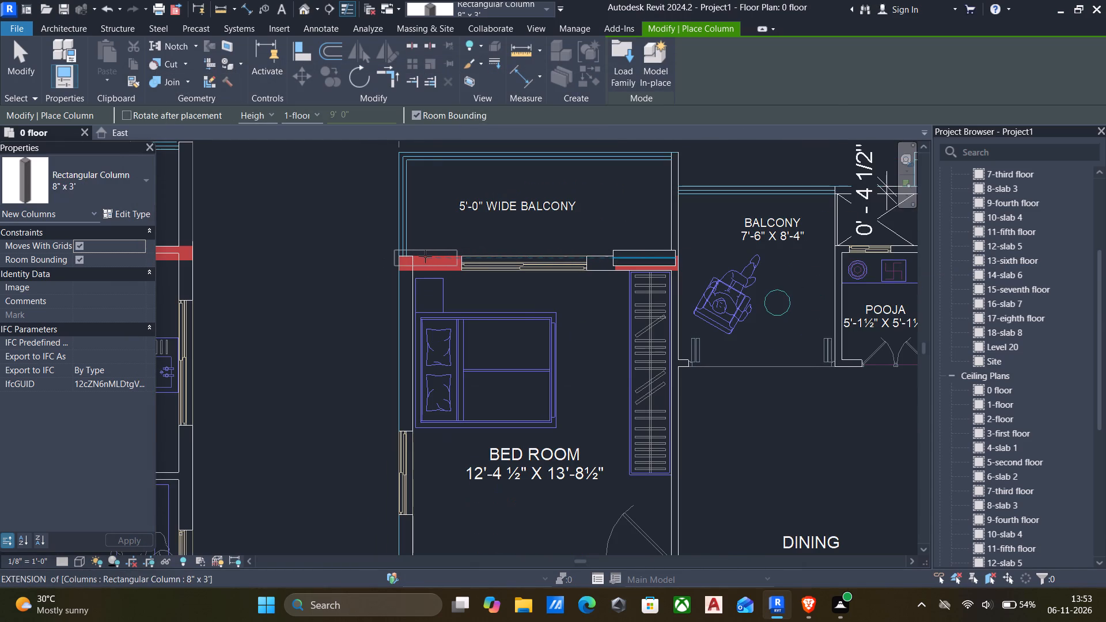
click(425, 256)
scroll(444, 260, down, 6)
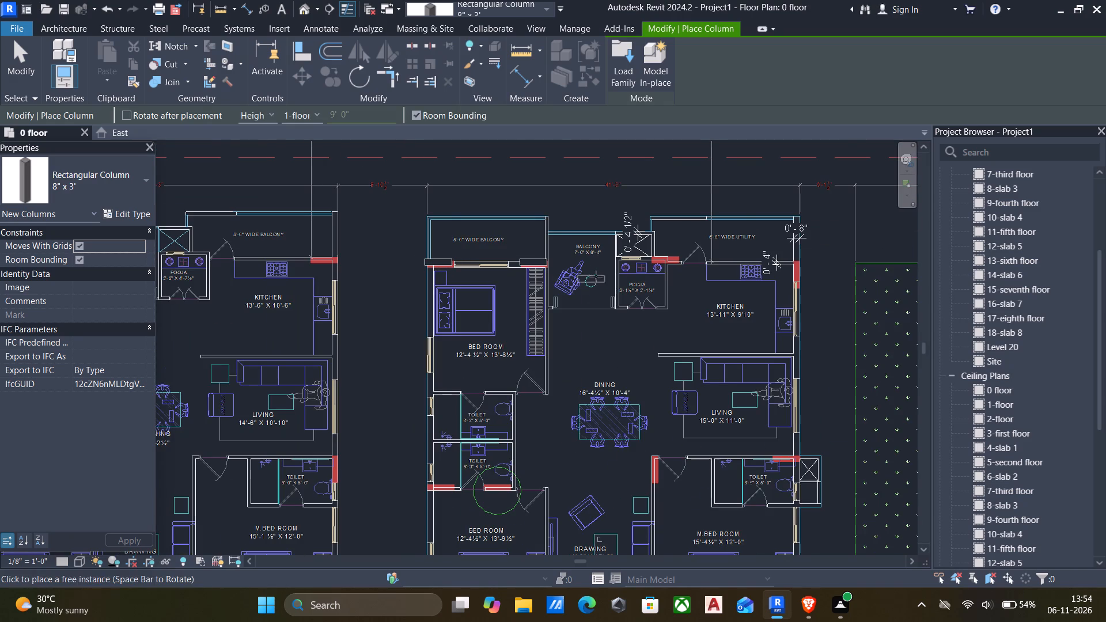
scroll(672, 256, up, 5)
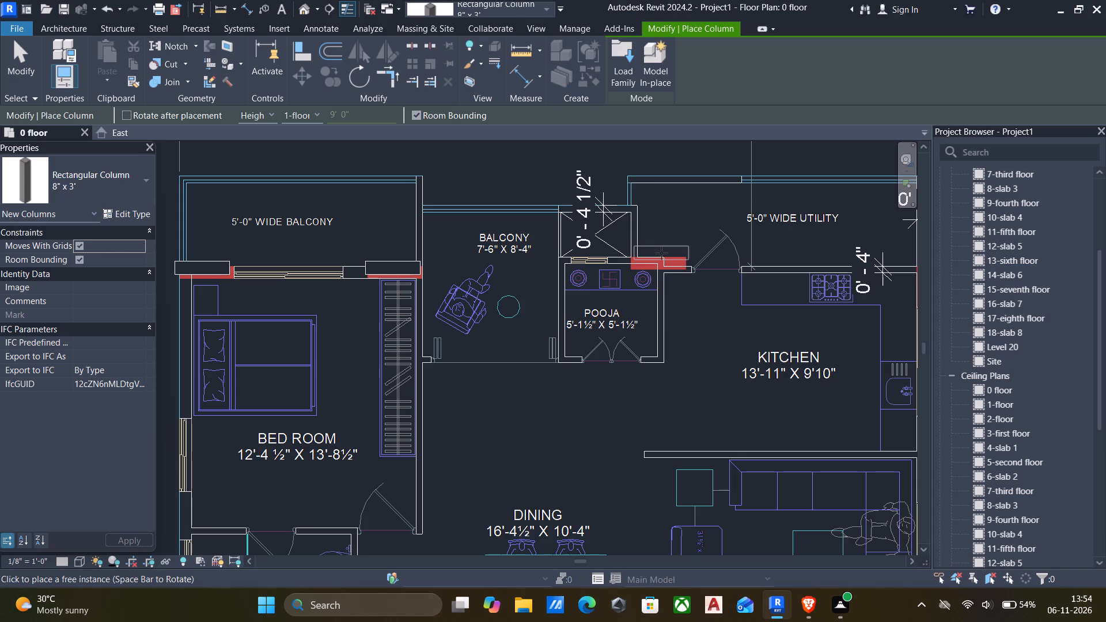
scroll(709, 260, down, 4)
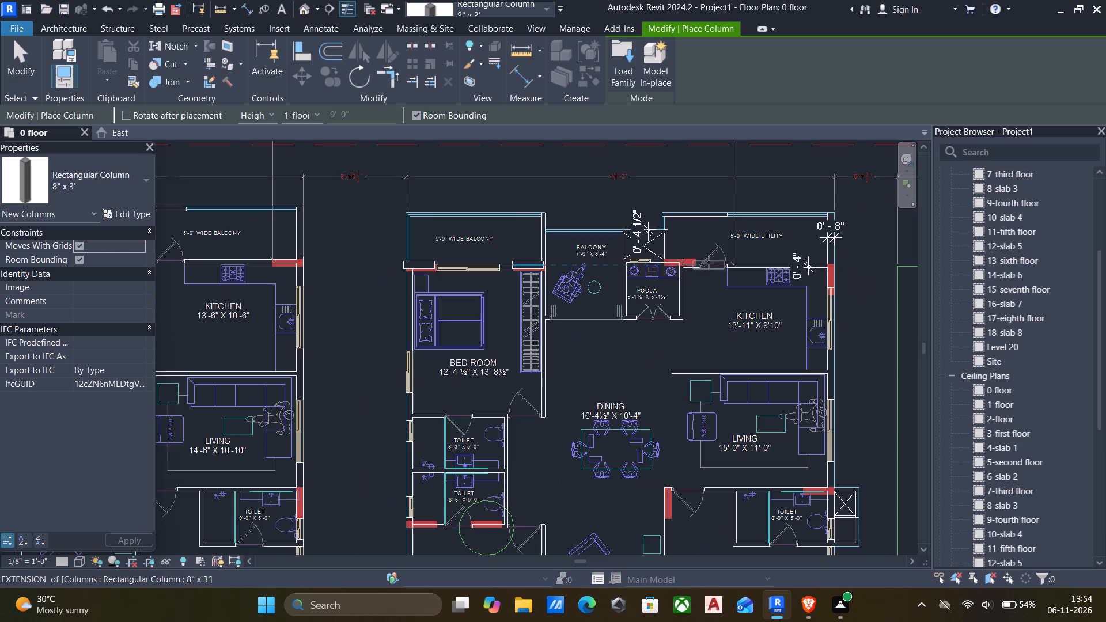
scroll(693, 265, up, 5)
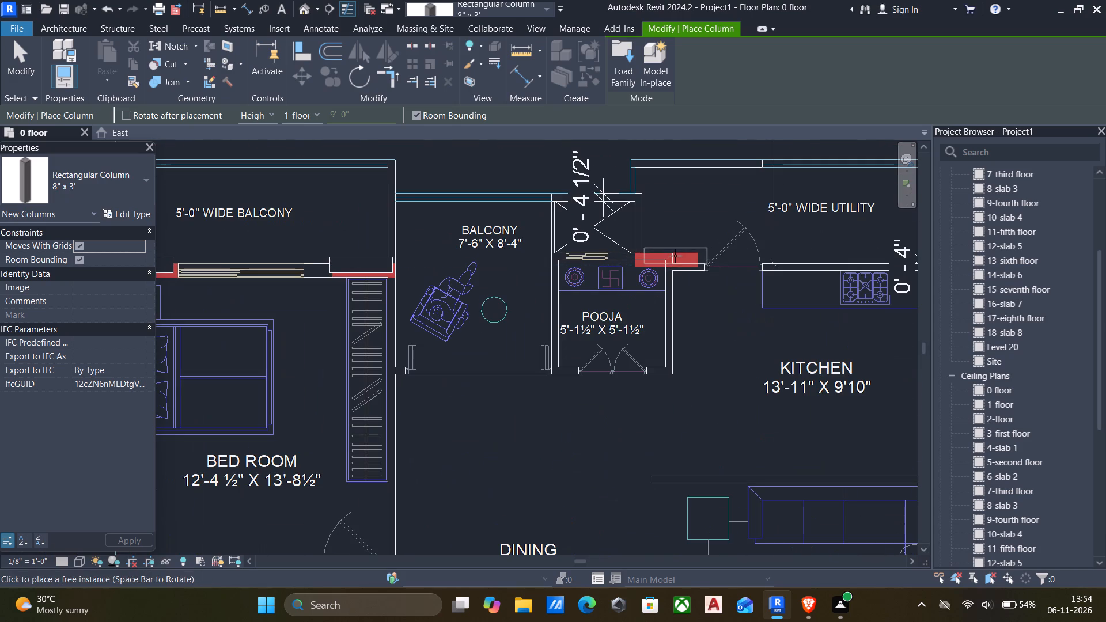
click(669, 255)
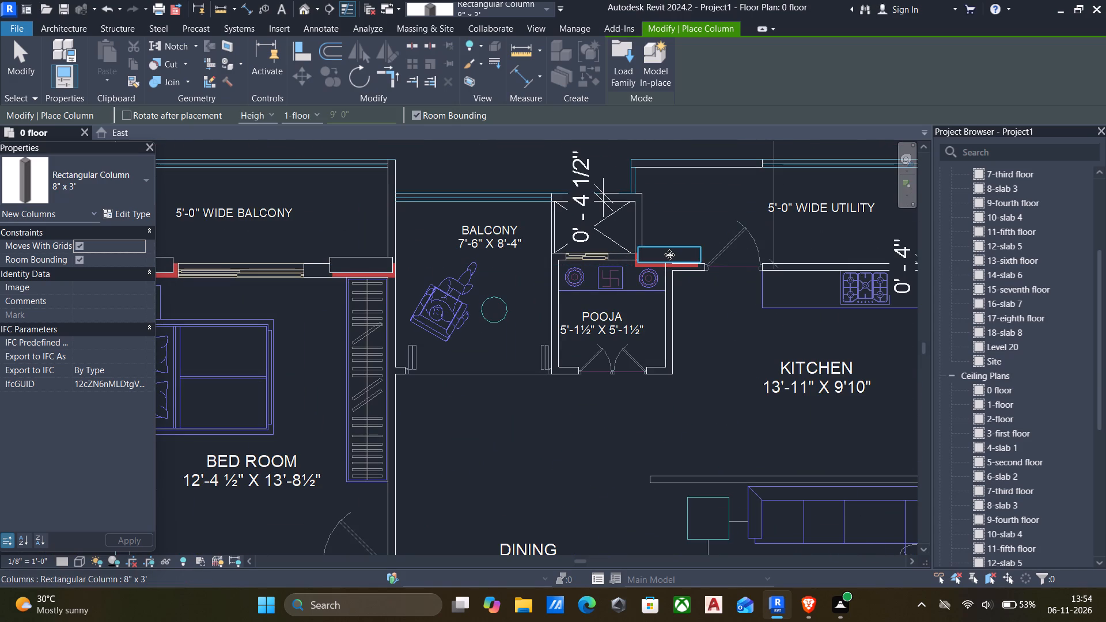
Rotate the 8" x 3' column upright and place it over the red block on the kitchen's outer wall.
scroll(669, 255, down, 6)
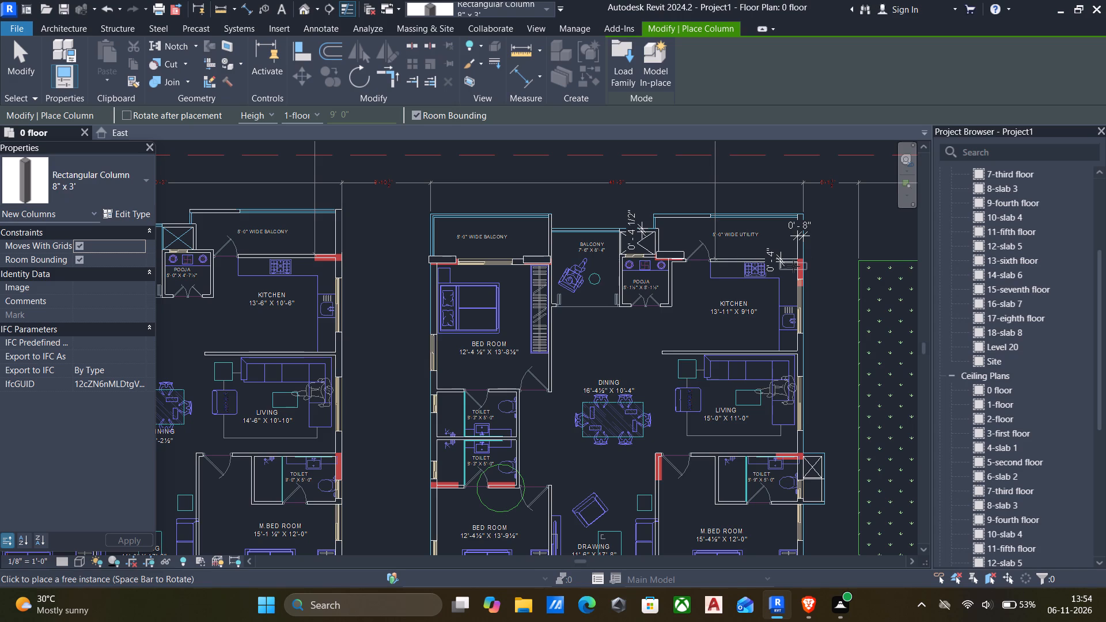
key(space)
scroll(807, 271, up, 9)
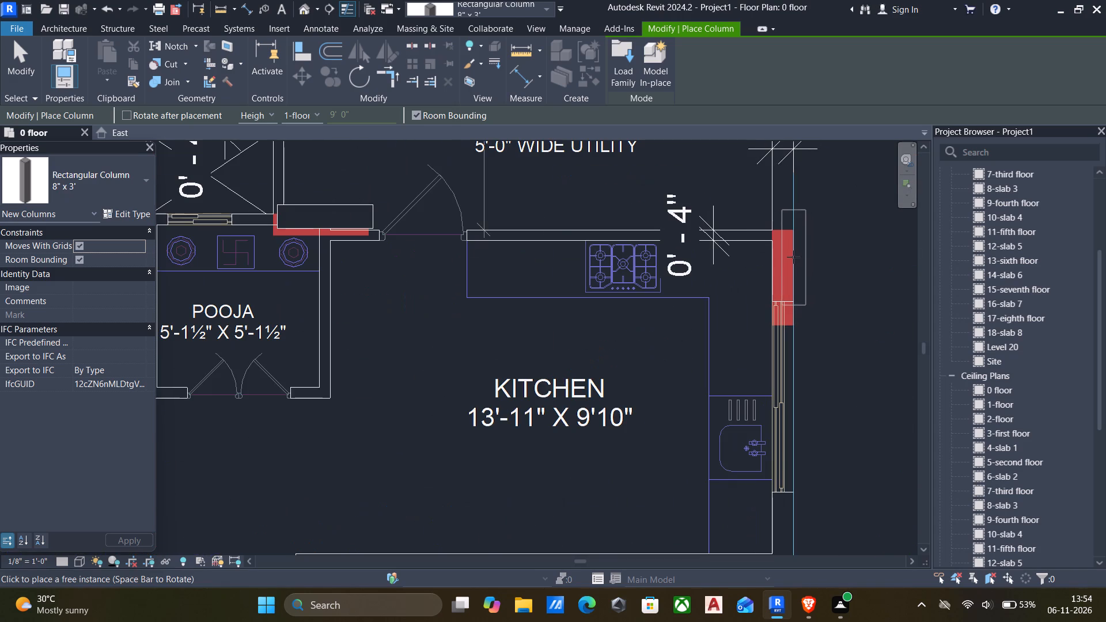
click(793, 257)
Place an upright 8" x 3' column over the red block near the M.Bed Room door, on the drawing room side.
scroll(793, 257, down, 7)
scroll(693, 279, down, 5)
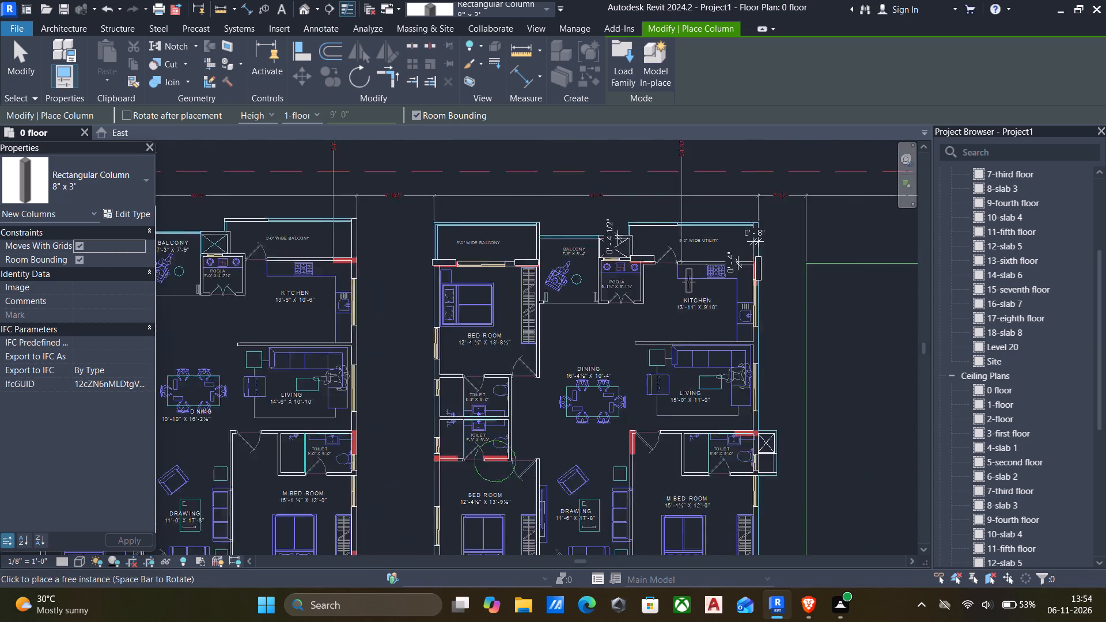
scroll(688, 282, down, 1)
scroll(554, 404, up, 3)
scroll(692, 370, up, 7)
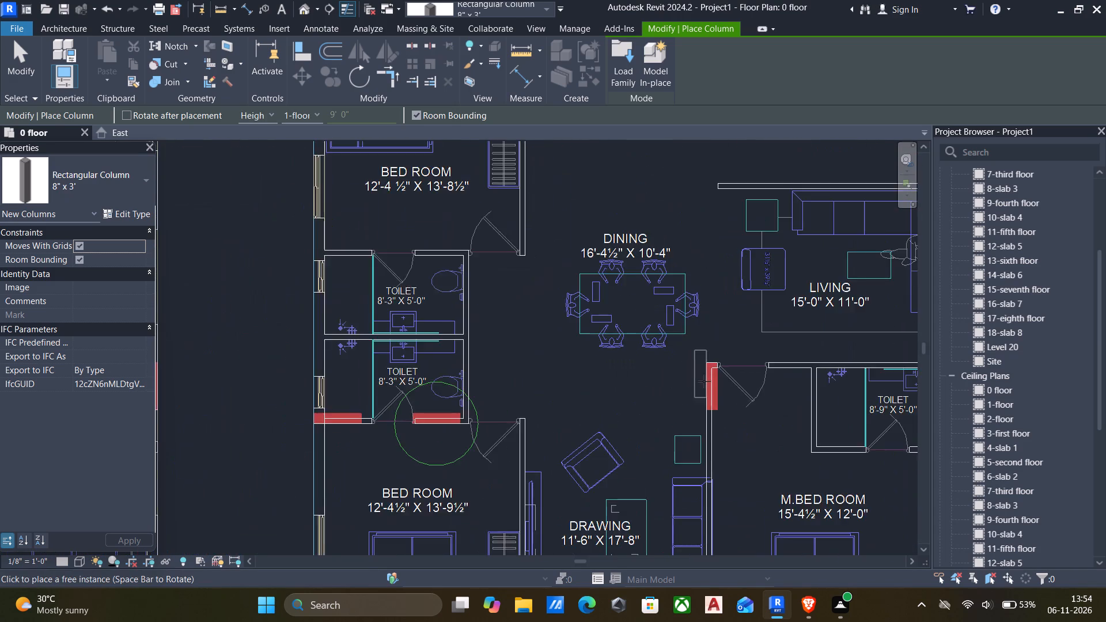
scroll(704, 381, up, 3)
click(714, 381)
Rotate the 8" x 3' column horizontal and place it over both red blocks between the 8'-3" x 5'-0" toilet and the bedroom.
scroll(714, 381, down, 12)
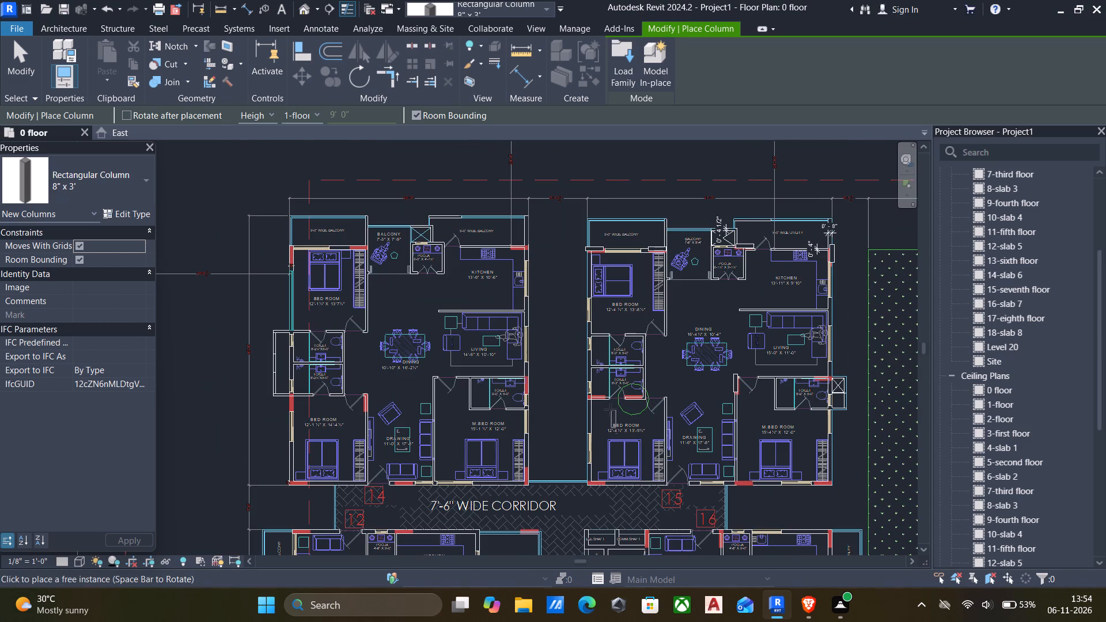
scroll(609, 406, up, 8)
key(space)
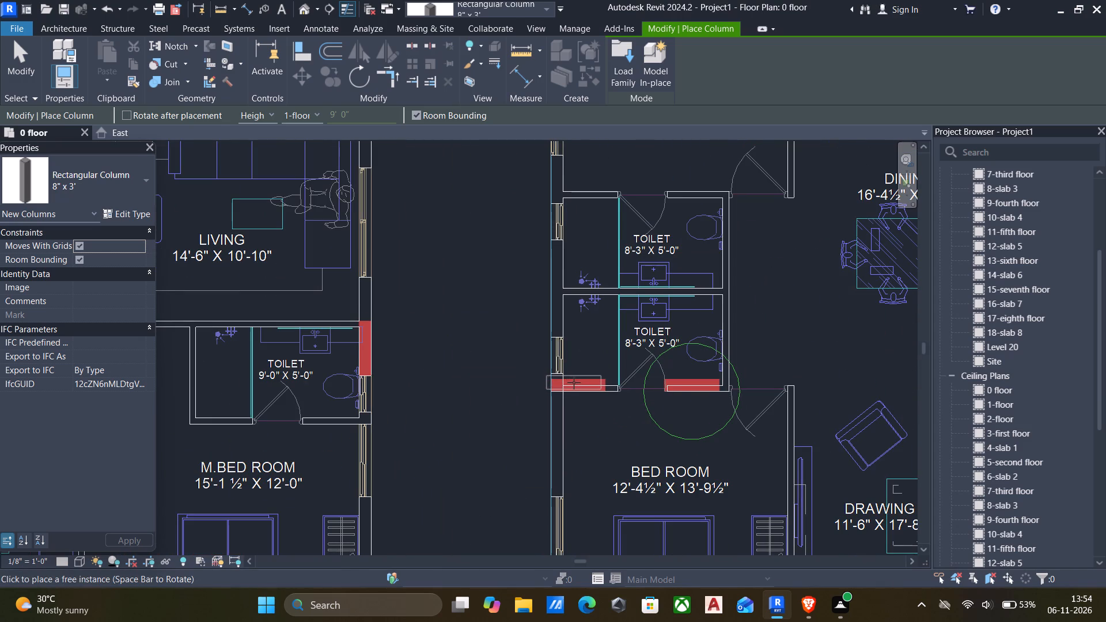
click(574, 382)
click(687, 380)
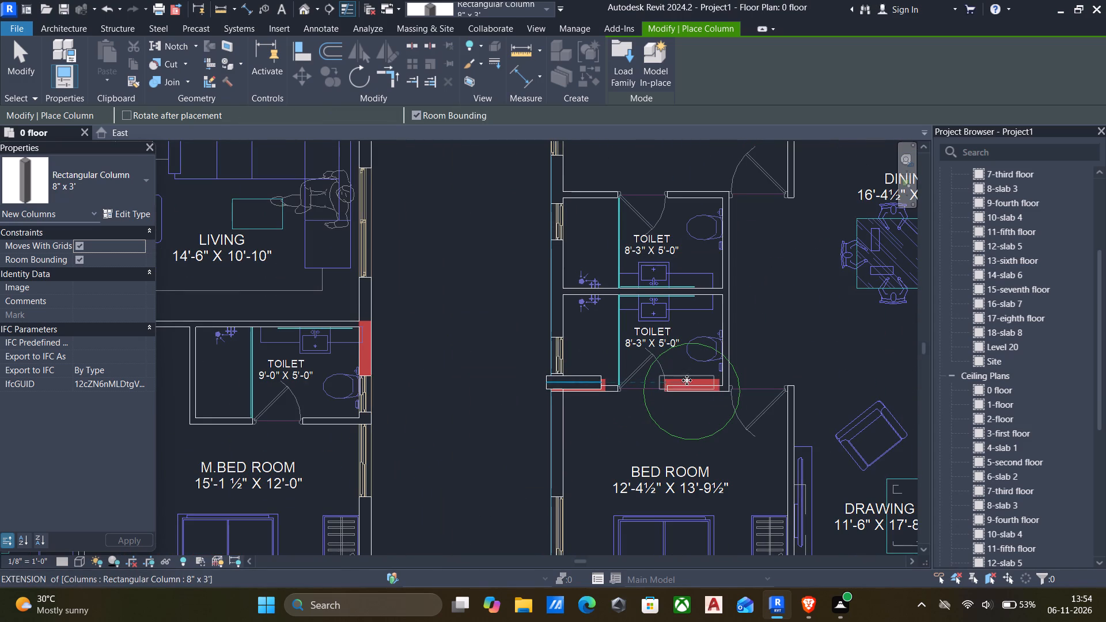
Place an 8" x 3' column over the red block on the wall between the living room and the 8'-9" x 5'-0" toilet.
scroll(687, 380, down, 7)
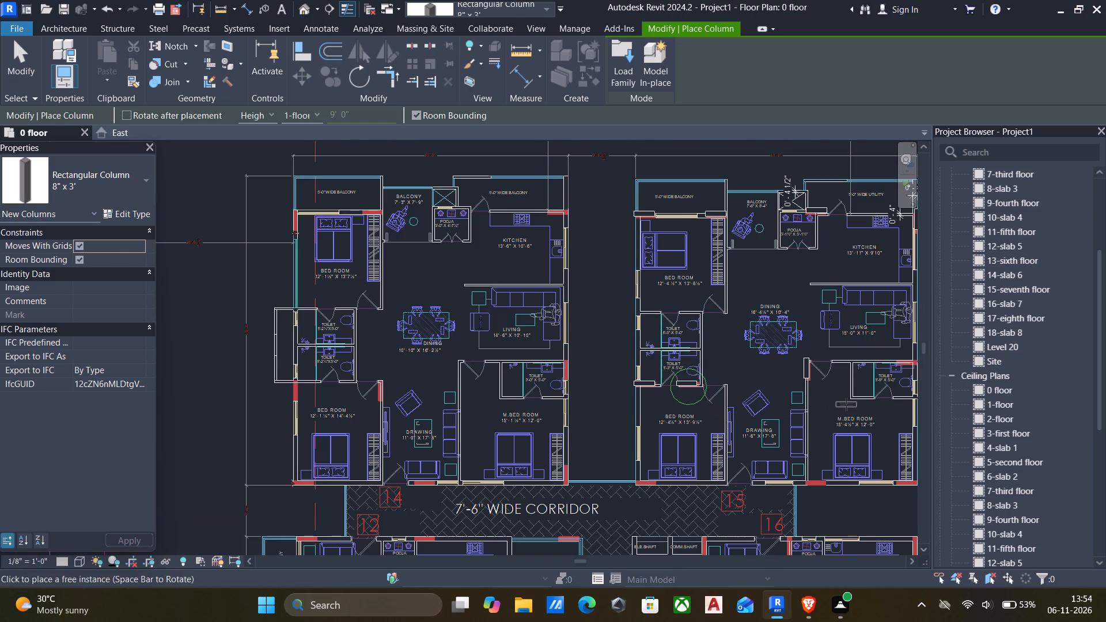
middle_drag(810, 407, 782, 381)
scroll(881, 344, up, 8)
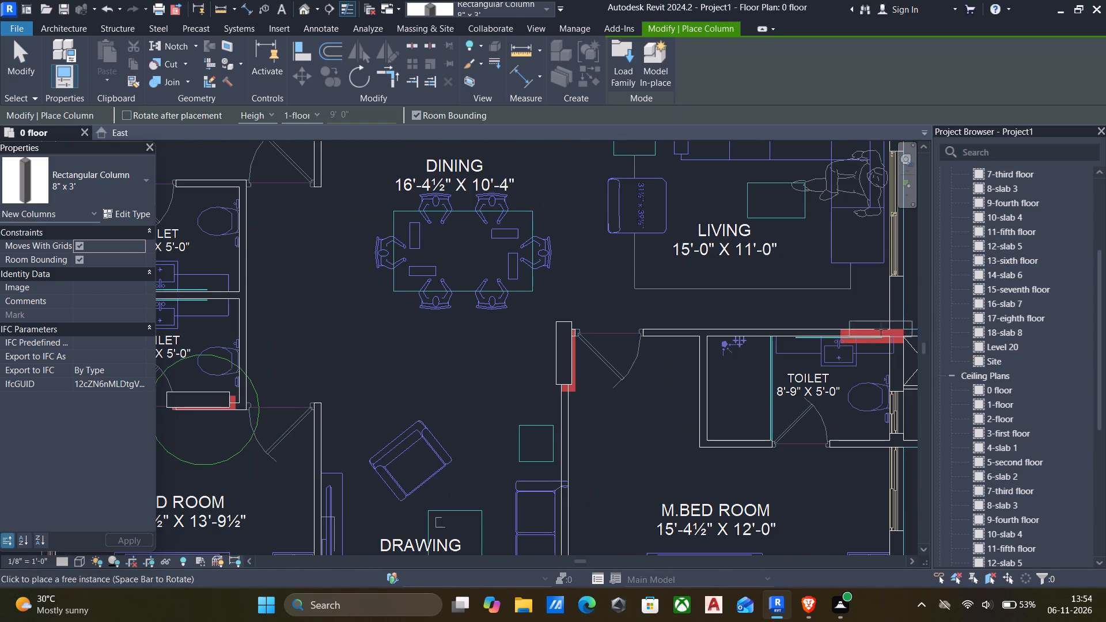
click(867, 330)
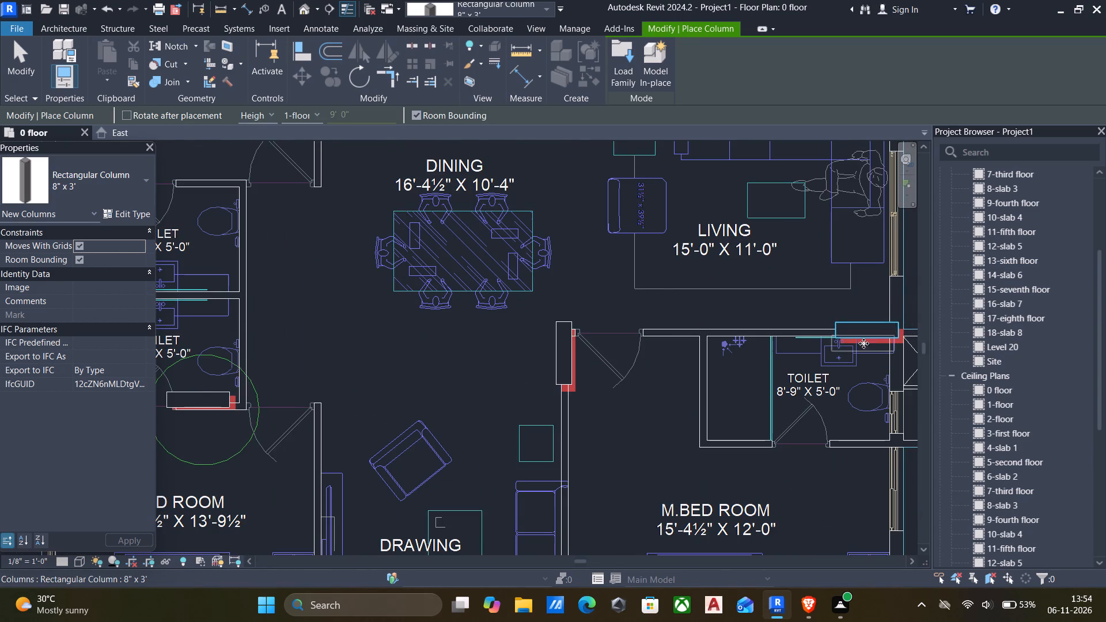
Place 8" x 3' columns over the two red blocks at both ends of the M.Bed Room's wall behind the bed.
scroll(863, 343, down, 5)
scroll(834, 415, down, 1)
middle_drag(833, 416, 780, 363)
scroll(808, 477, up, 5)
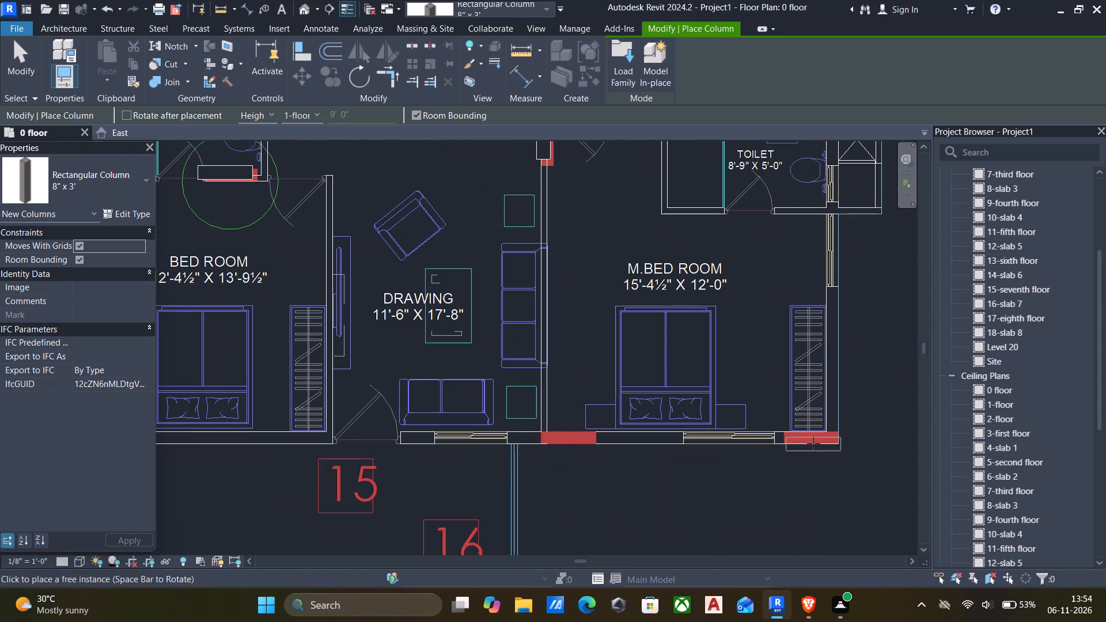
scroll(821, 437, up, 1)
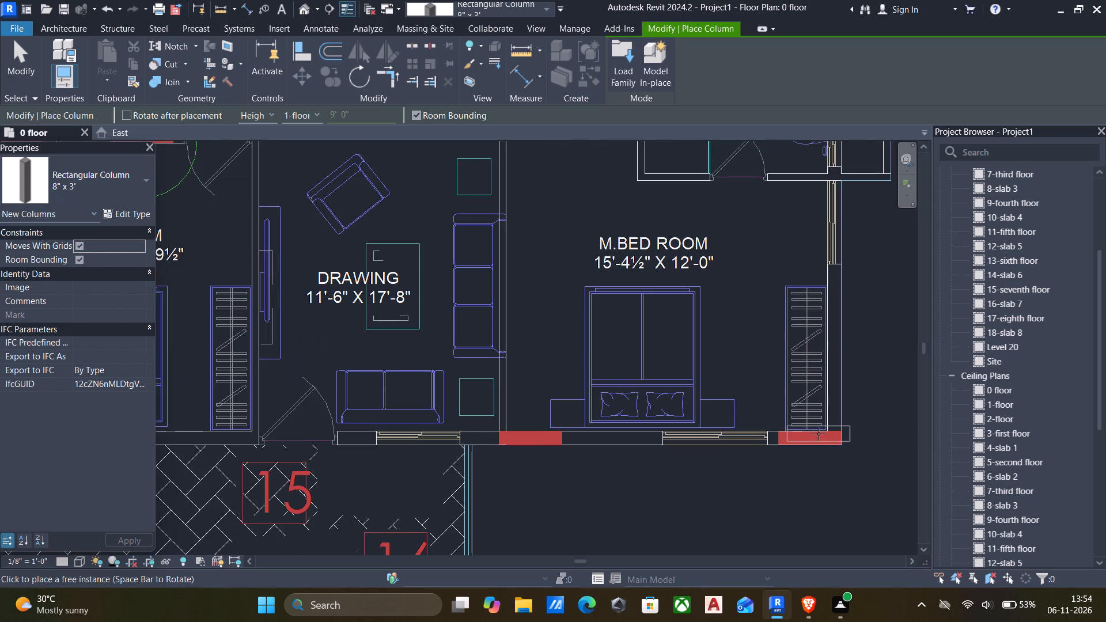
click(819, 434)
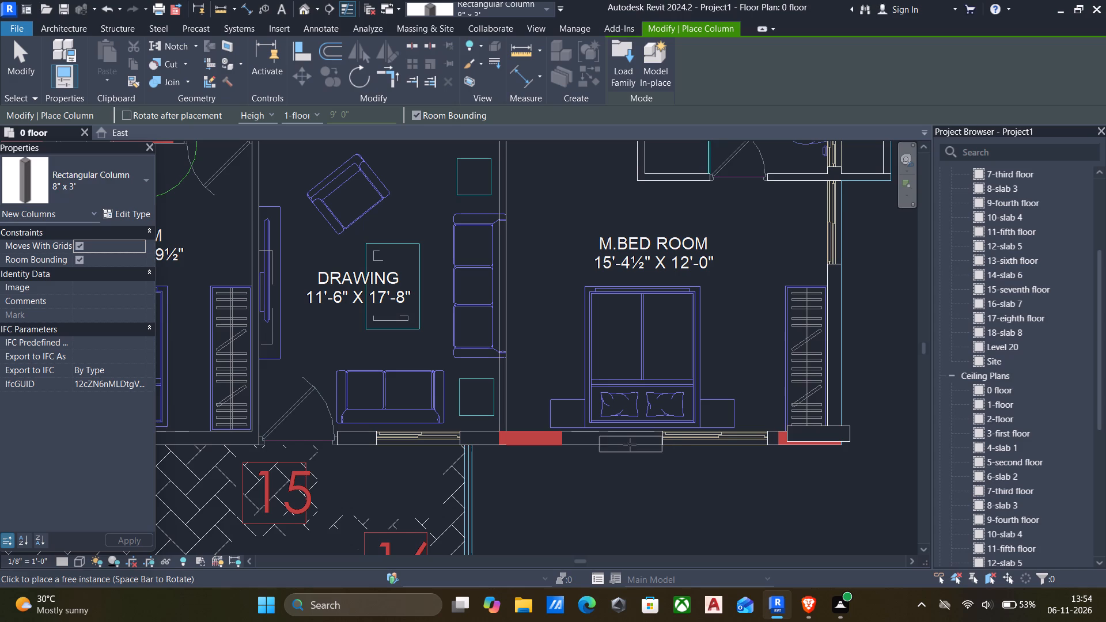
click(539, 435)
Place an 8" x 3' column over the red block at the outer end of the 12'-4½" x 13'-9½" bedroom's corridor wall.
scroll(530, 437, down, 4)
middle_drag(400, 438, 430, 439)
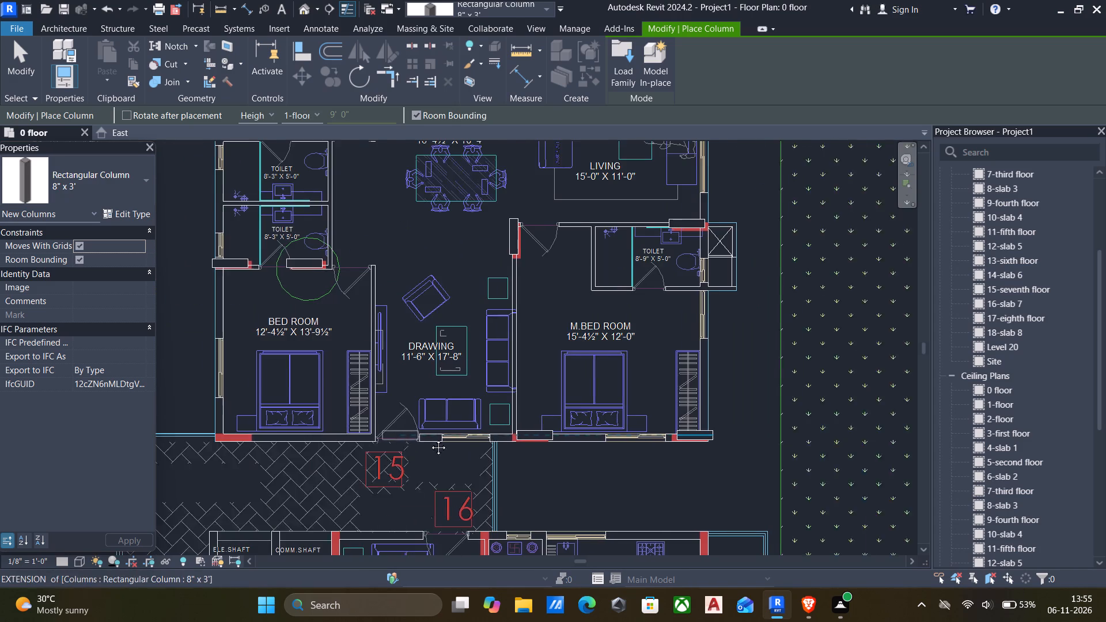
middle_drag(430, 439, 558, 441)
scroll(383, 445, up, 3)
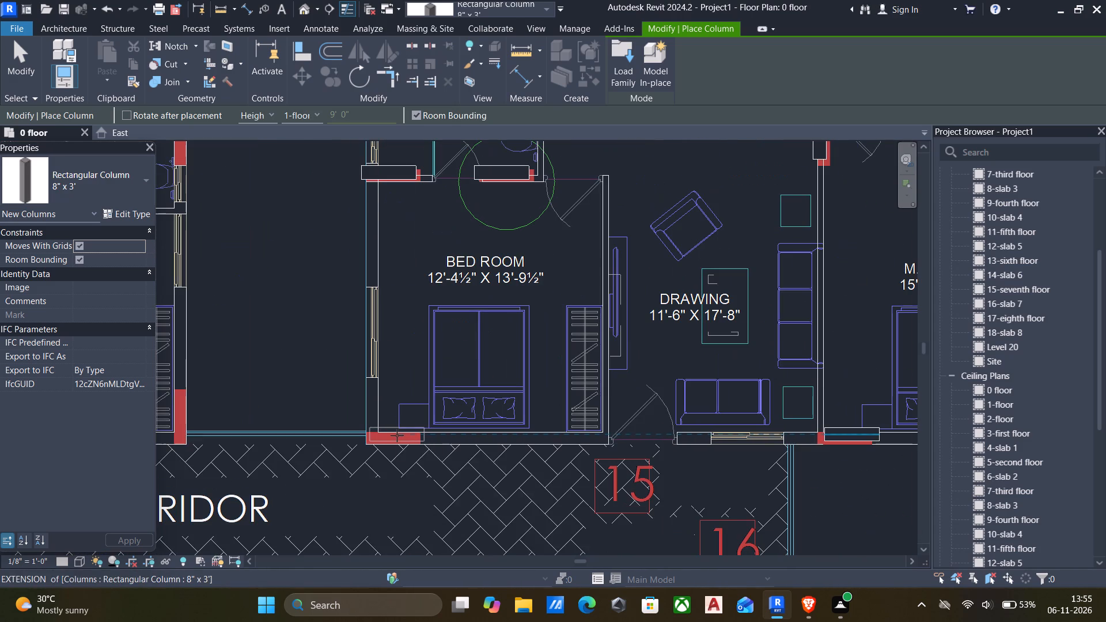
click(397, 435)
scroll(381, 416, down, 4)
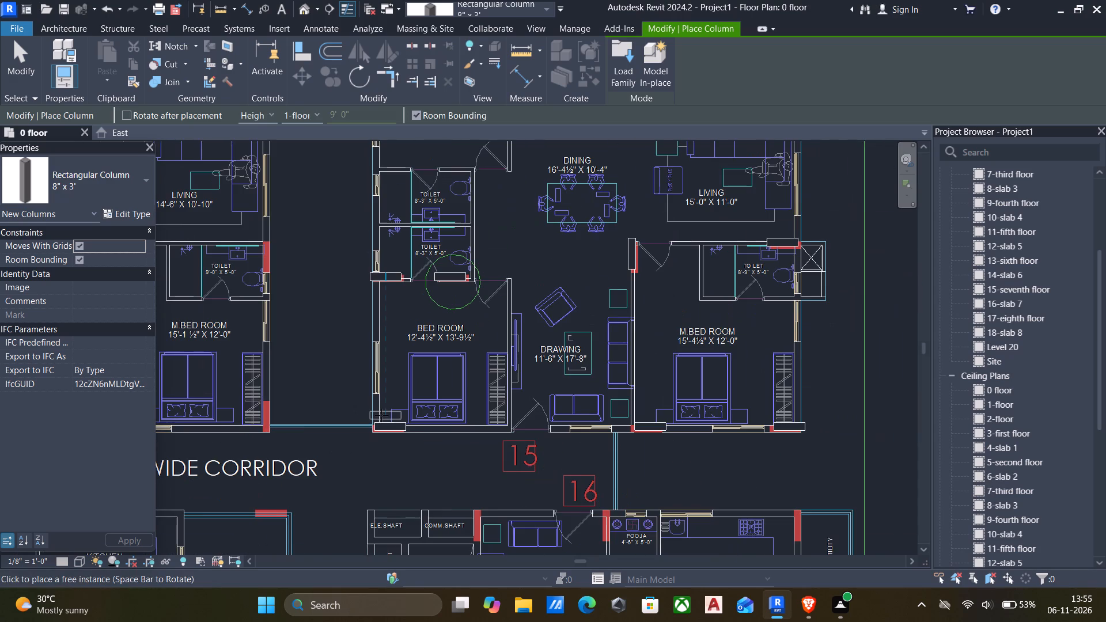
Align the column at the wardrobe end of the 15'-4½" x 12'-0" M.Bed Room's corridor wall with its red block's corridor-side edge and inner end.
scroll(361, 395, down, 4)
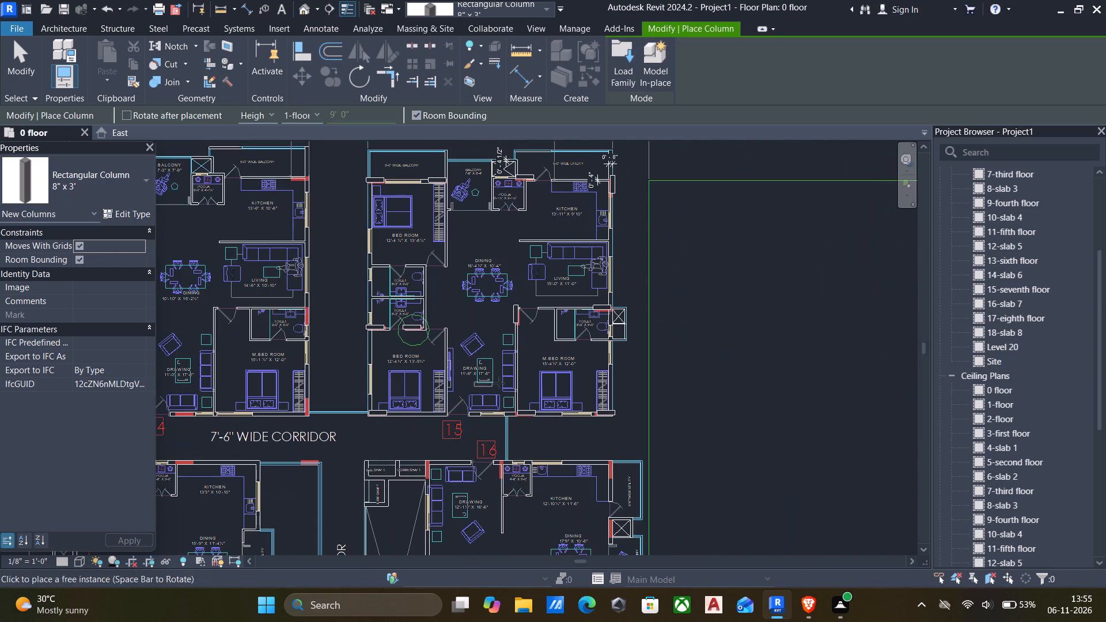
key(Escape)
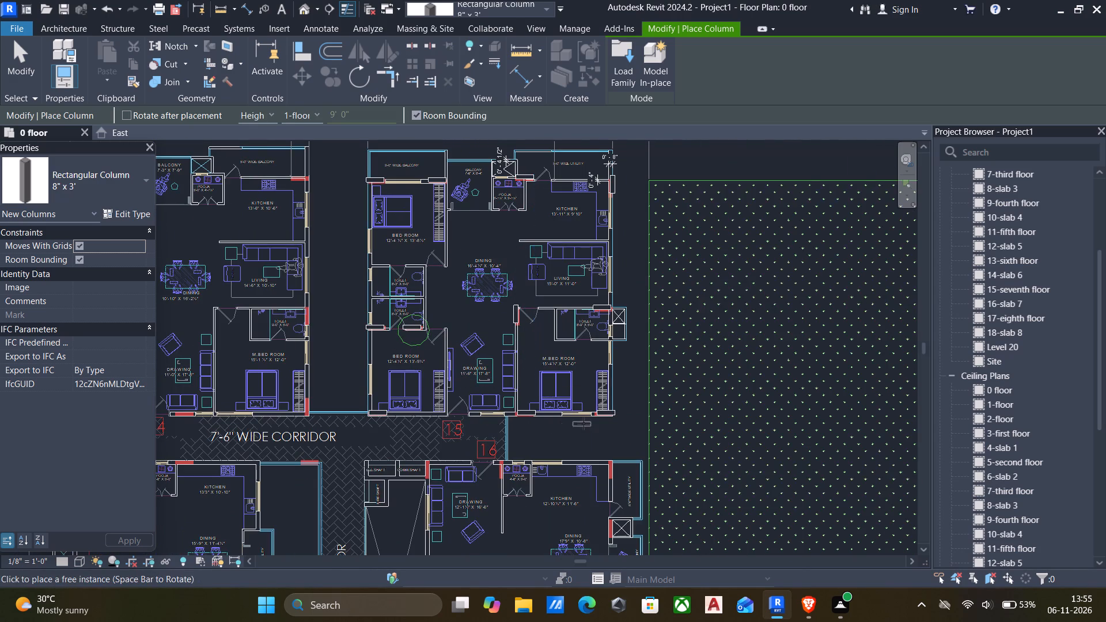
scroll(590, 421, up, 4)
key(Escape)
scroll(605, 421, up, 4)
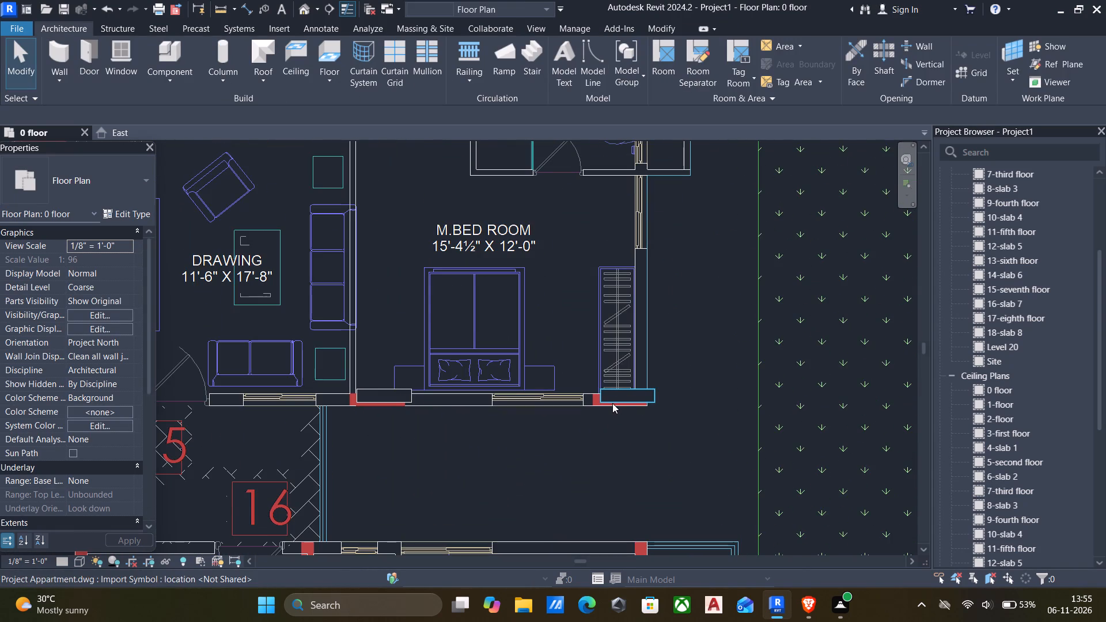
key(a)
key(l)
scroll(596, 409, up, 4)
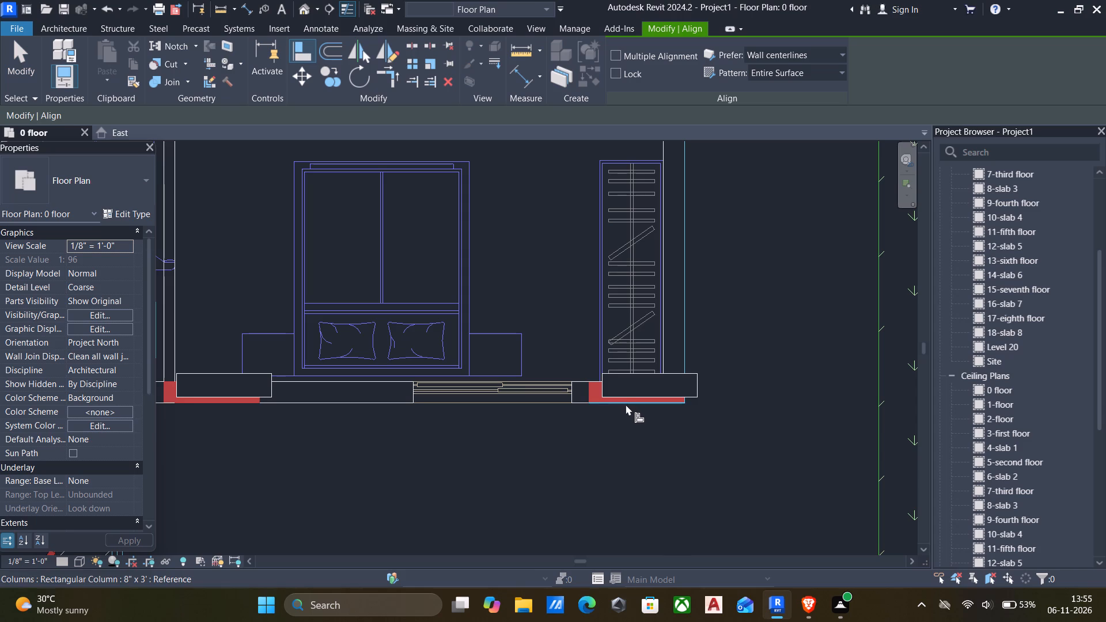
click(626, 405)
click(631, 399)
click(586, 391)
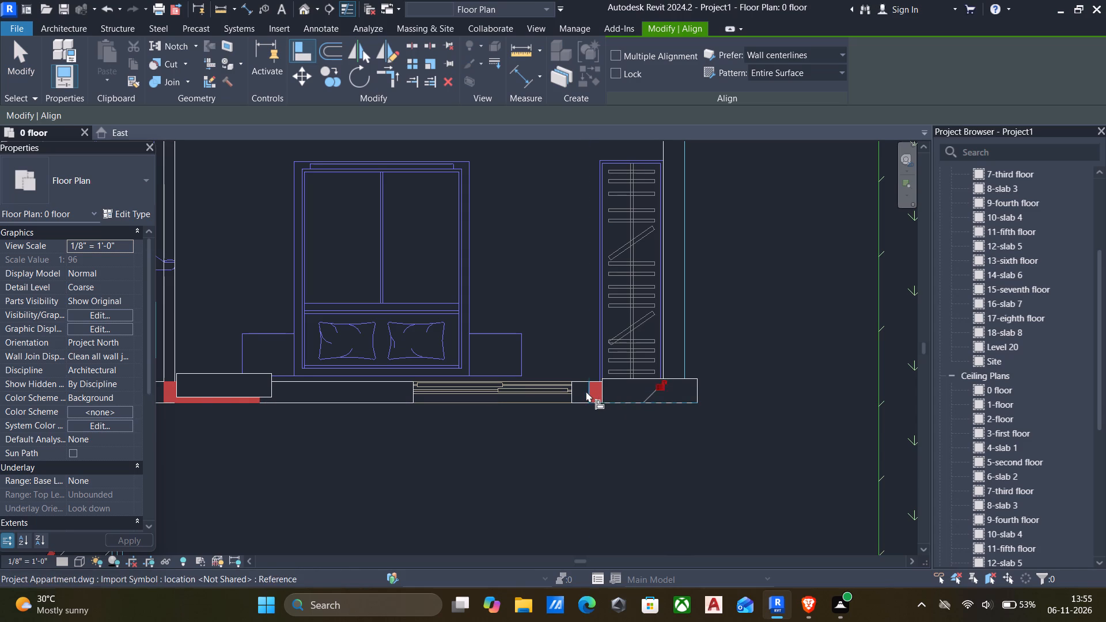
click(602, 391)
Align the column at the Drawing-room end of the M.Bed Room's corridor wall with its red block's corridor-side and end edges.
scroll(536, 384, down, 4)
scroll(372, 392, up, 3)
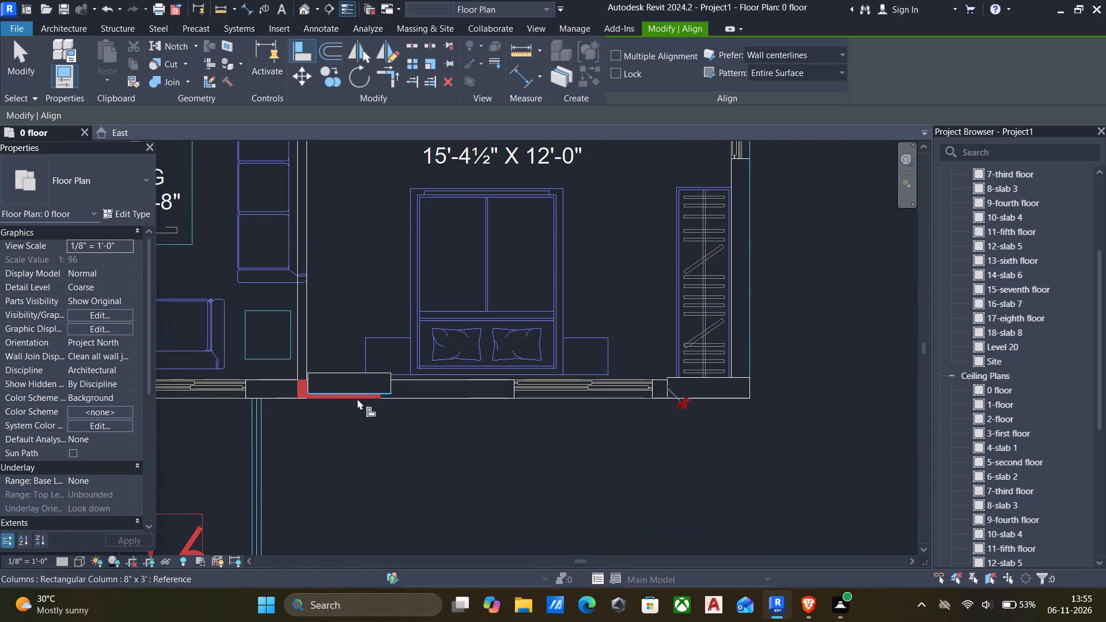
scroll(357, 399, up, 4)
click(350, 399)
click(347, 390)
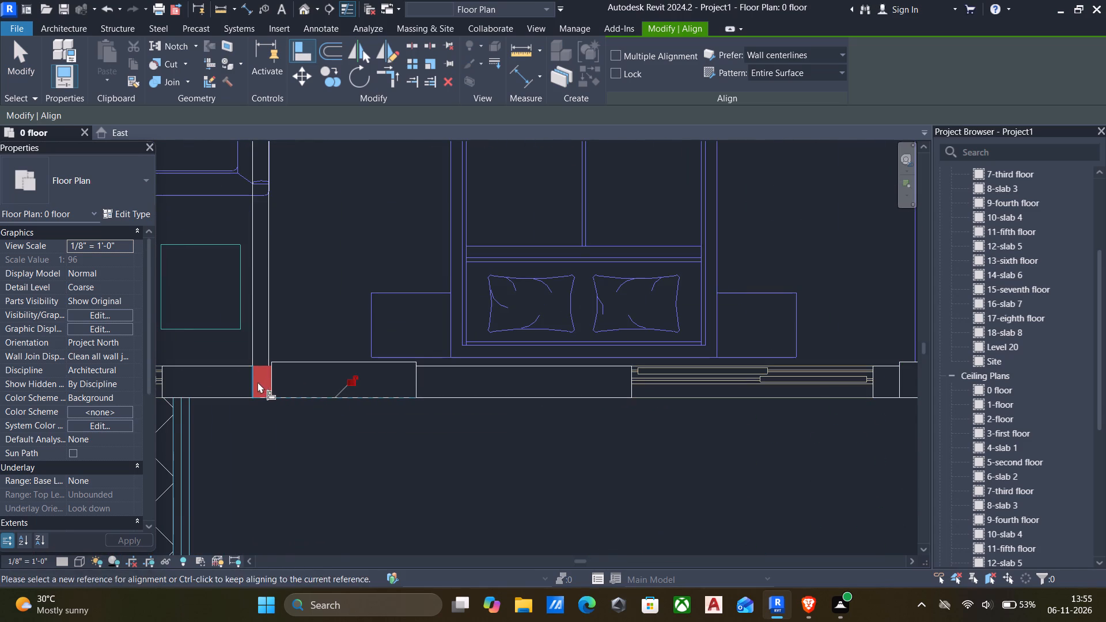
click(252, 382)
click(274, 380)
scroll(285, 388, down, 6)
middle_drag(299, 394, 548, 430)
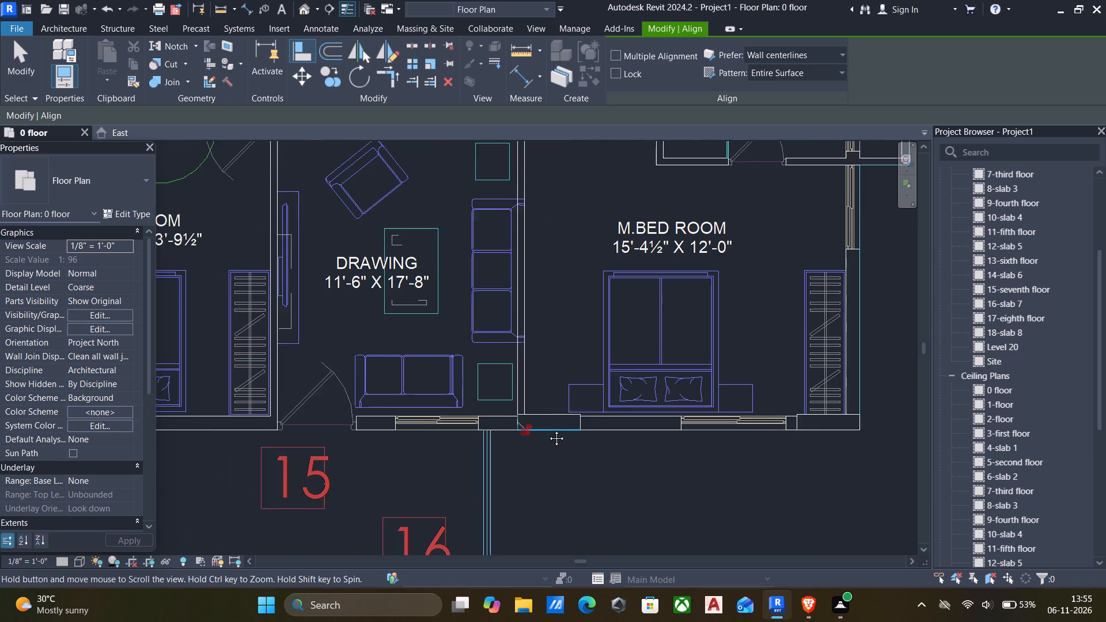
middle_drag(548, 430, 560, 430)
scroll(613, 424, up, 4)
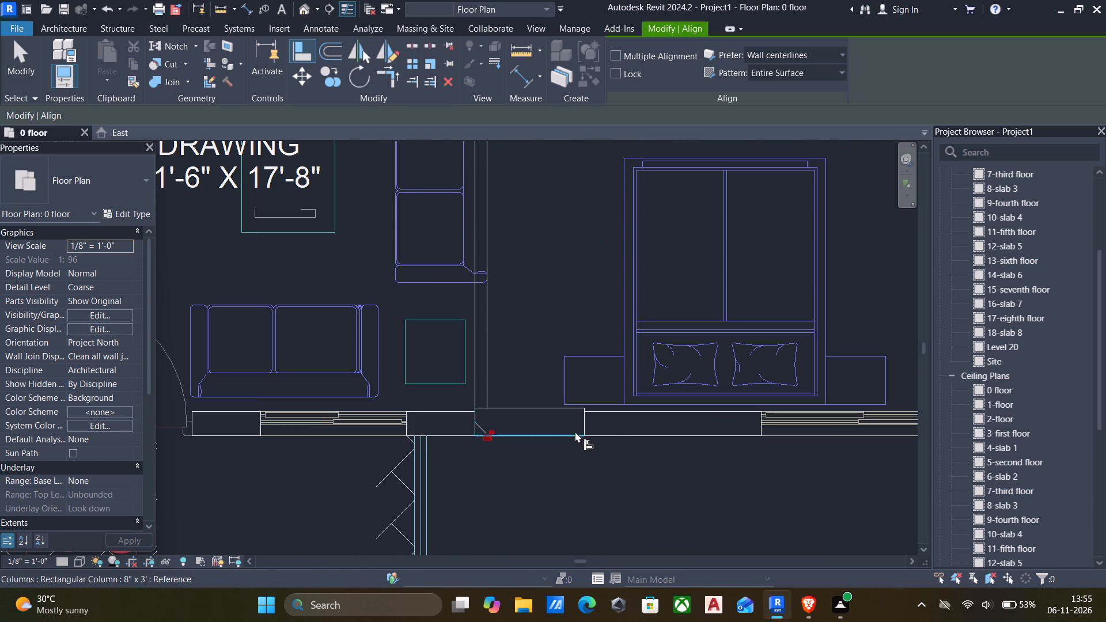
key(Escape)
key(Escape)
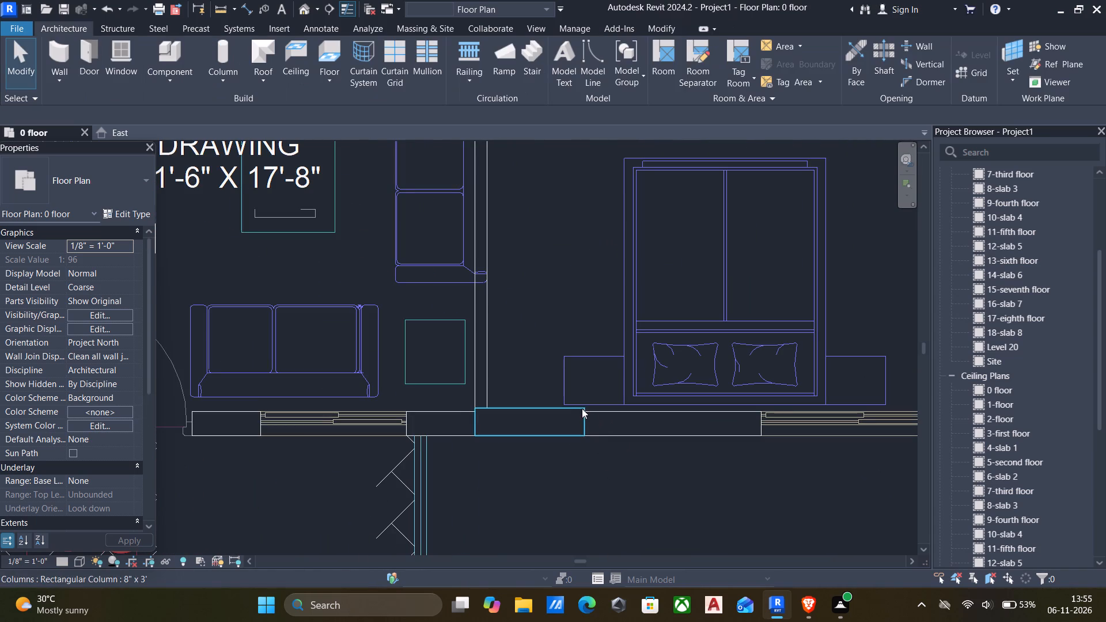
Temporarily hide the column at the Drawing-room end of the M.Bed Room wall to examine the red block beneath, and restore it.
click(575, 407)
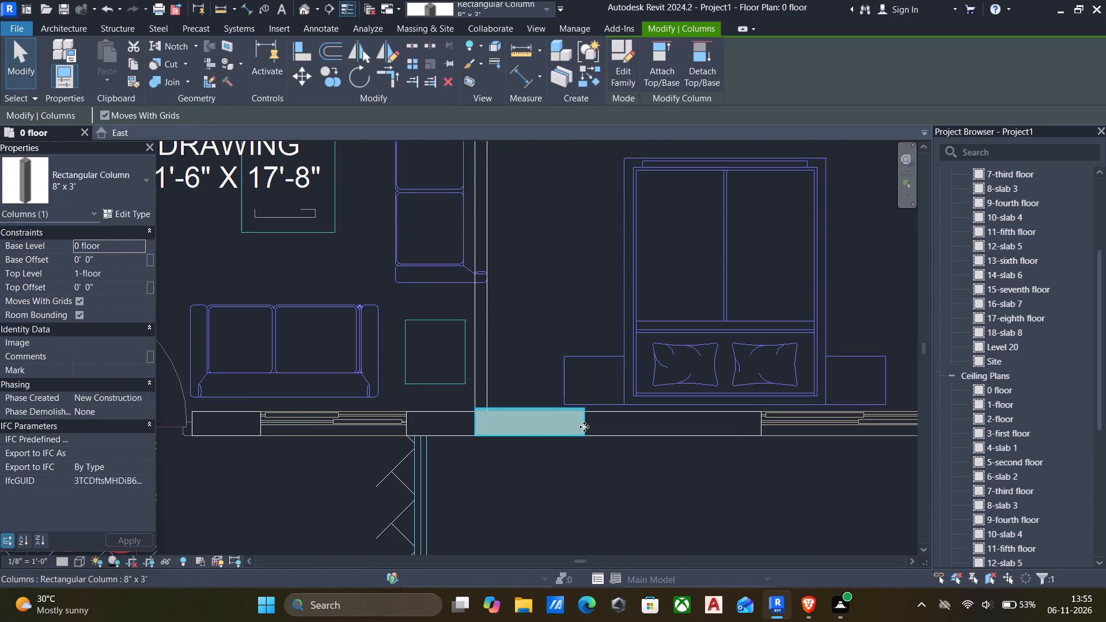
key(h)
key(h)
scroll(573, 431, up, 3)
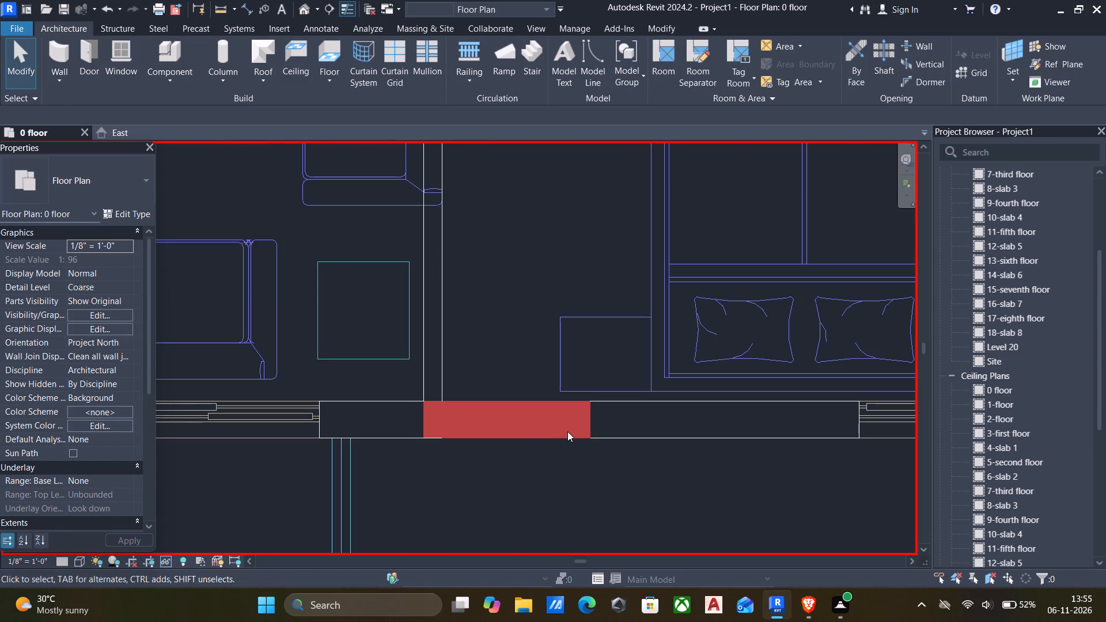
key(h)
key(r)
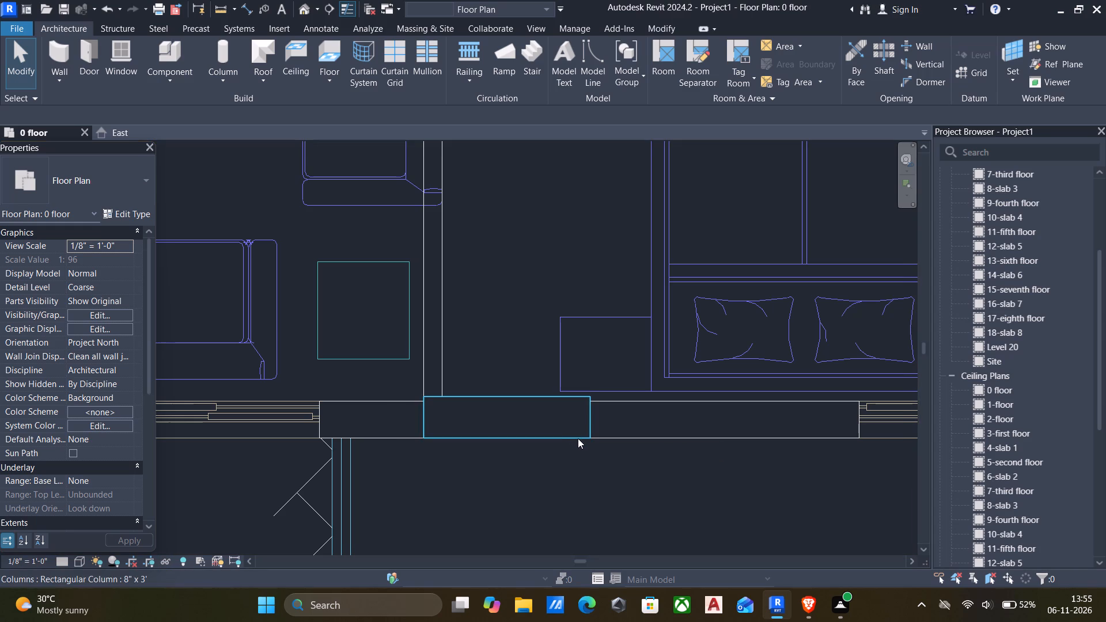
Set the 8" x 3' rectangular column type's depth to 8", keeping its type name.
click(571, 435)
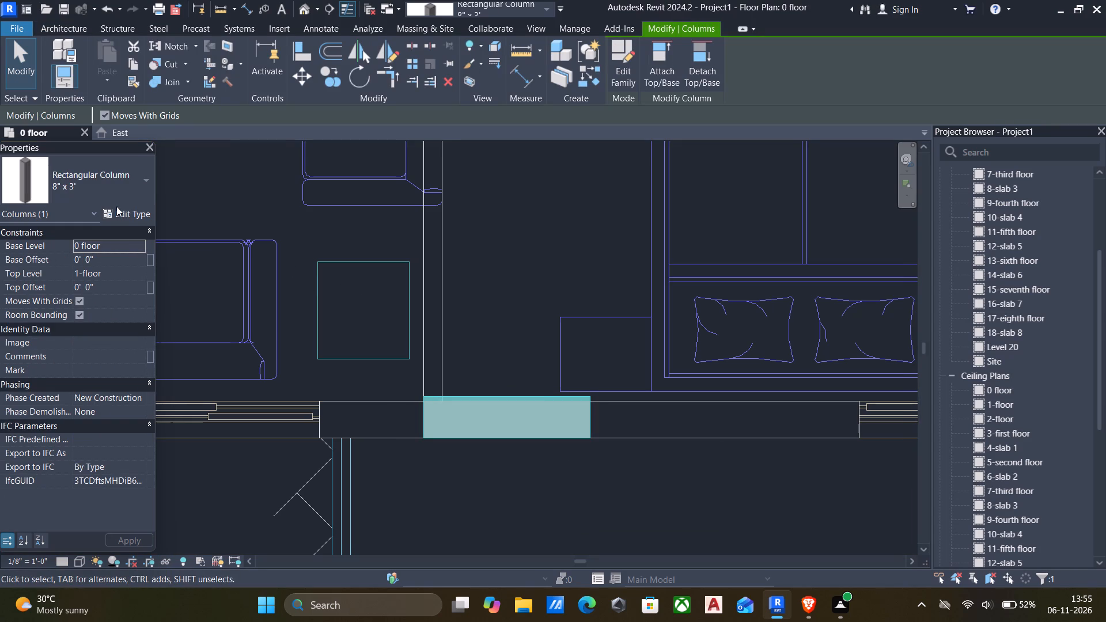
click(117, 210)
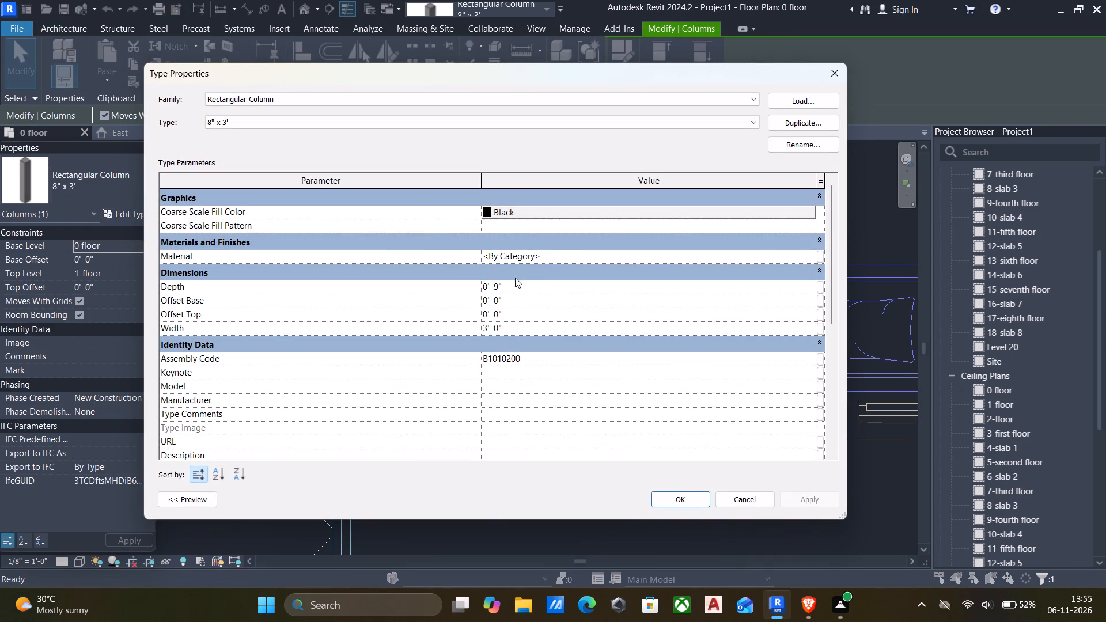
click(516, 285)
text(8")
key(Return)
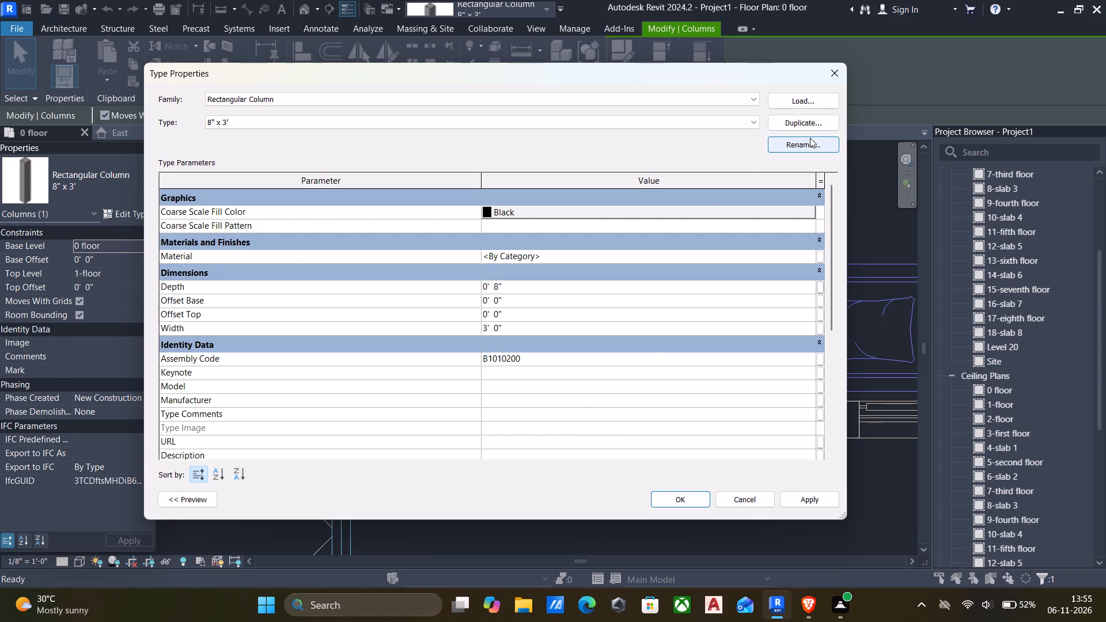
click(804, 142)
click(491, 323)
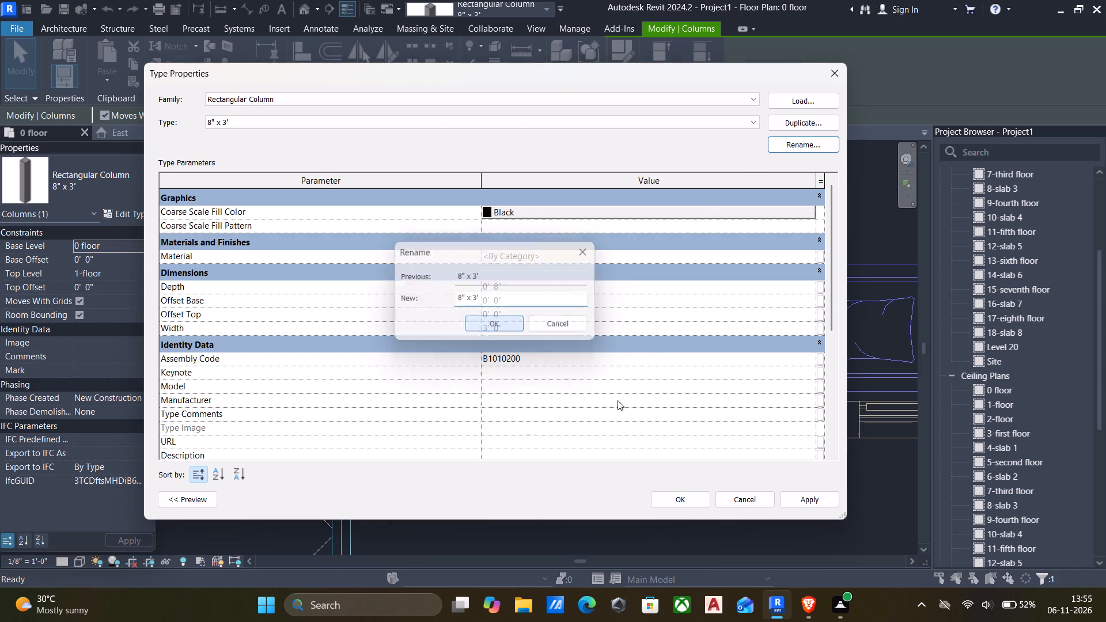
click(816, 500)
click(696, 494)
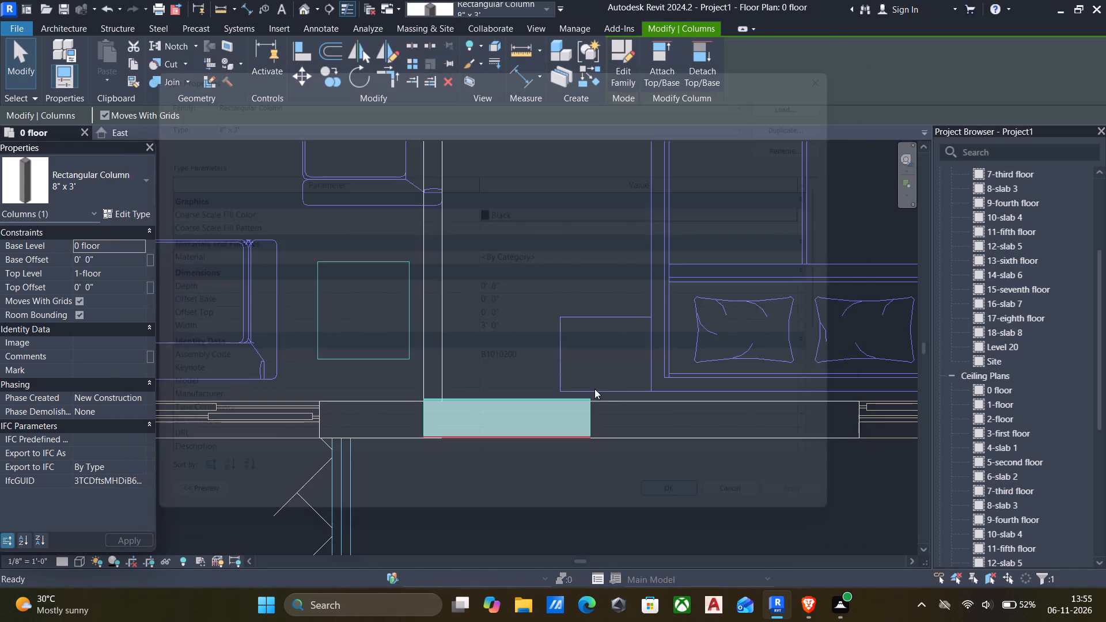
Realign the resized column at the Drawing-room end of the M.Bed Room wall with its red block's corridor-side edge.
scroll(594, 389, down, 4)
scroll(551, 435, up, 2)
key(a)
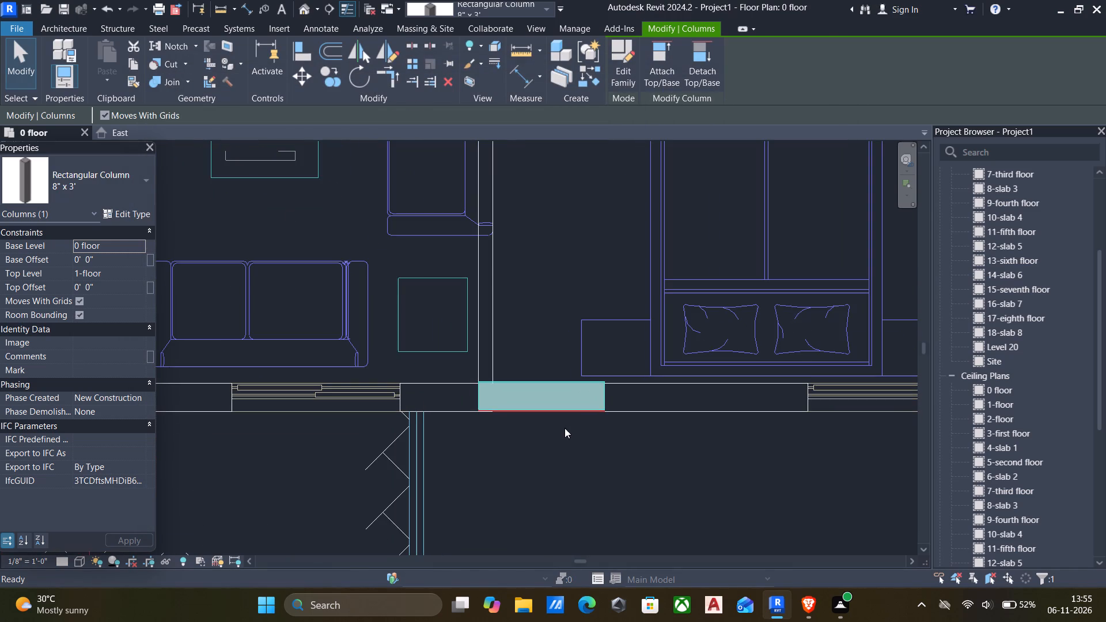
key(l)
scroll(562, 431, up, 9)
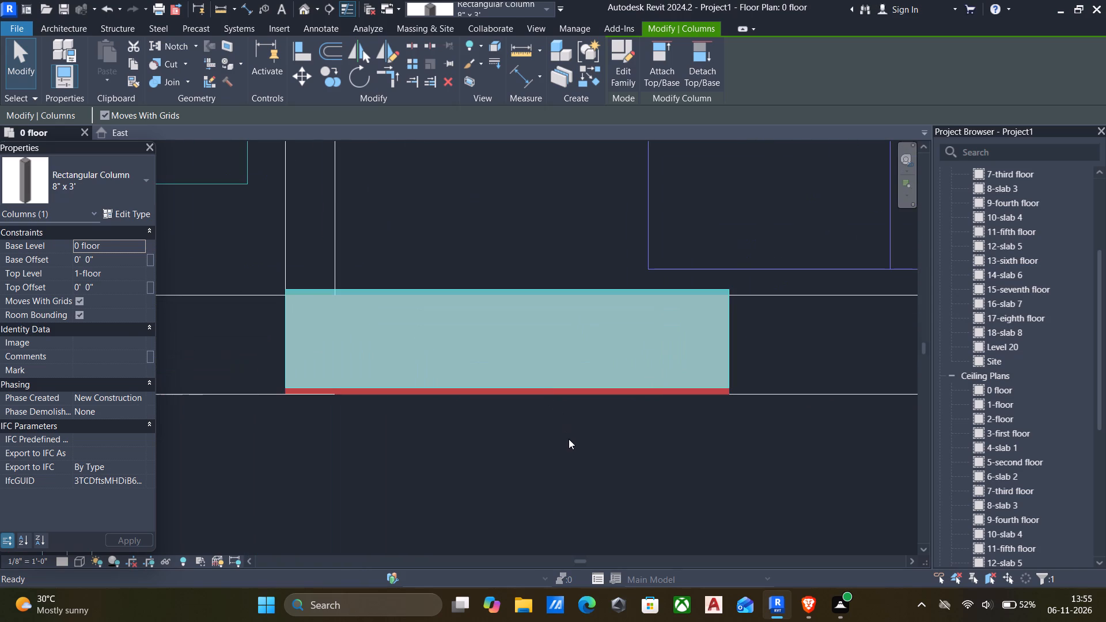
key(Escape)
key(a)
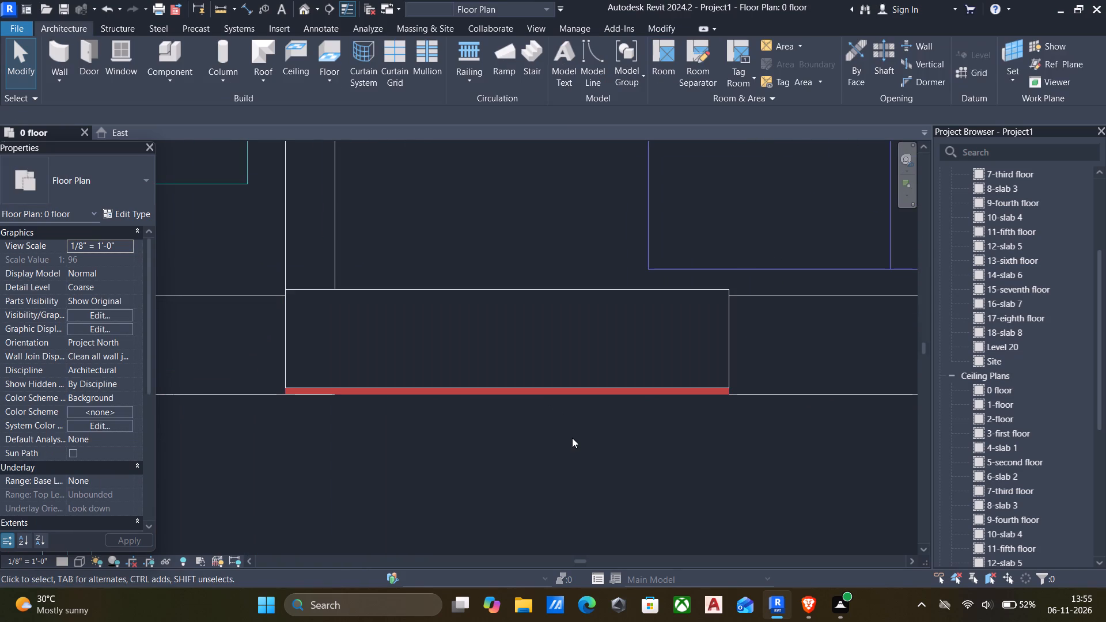
key(l)
click(564, 427)
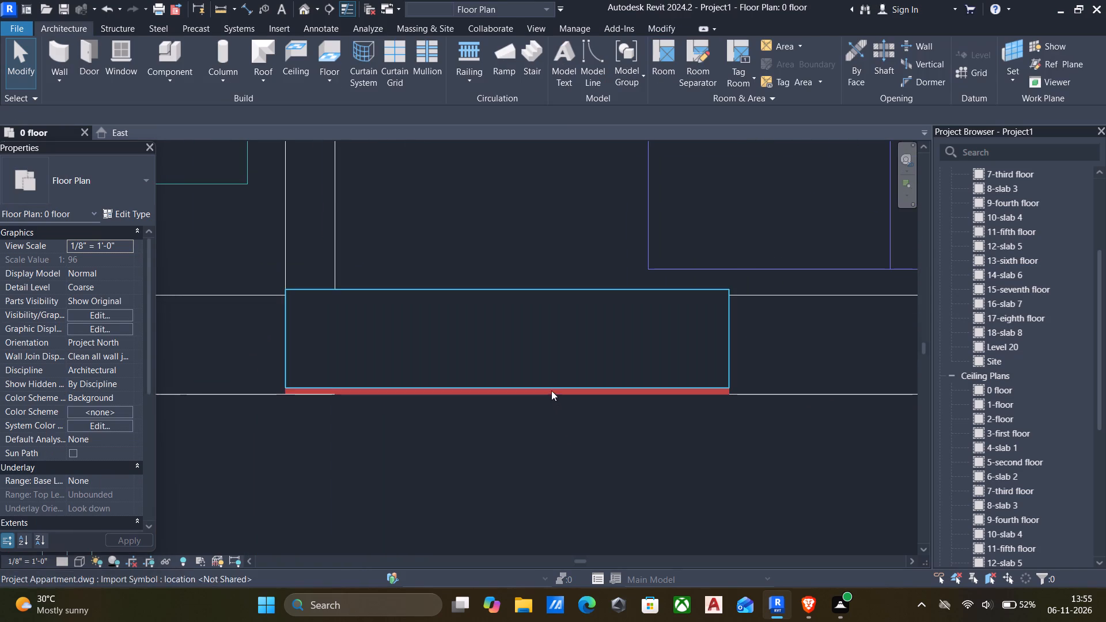
click(551, 390)
click(559, 423)
text(al)
click(562, 392)
click(563, 411)
click(564, 397)
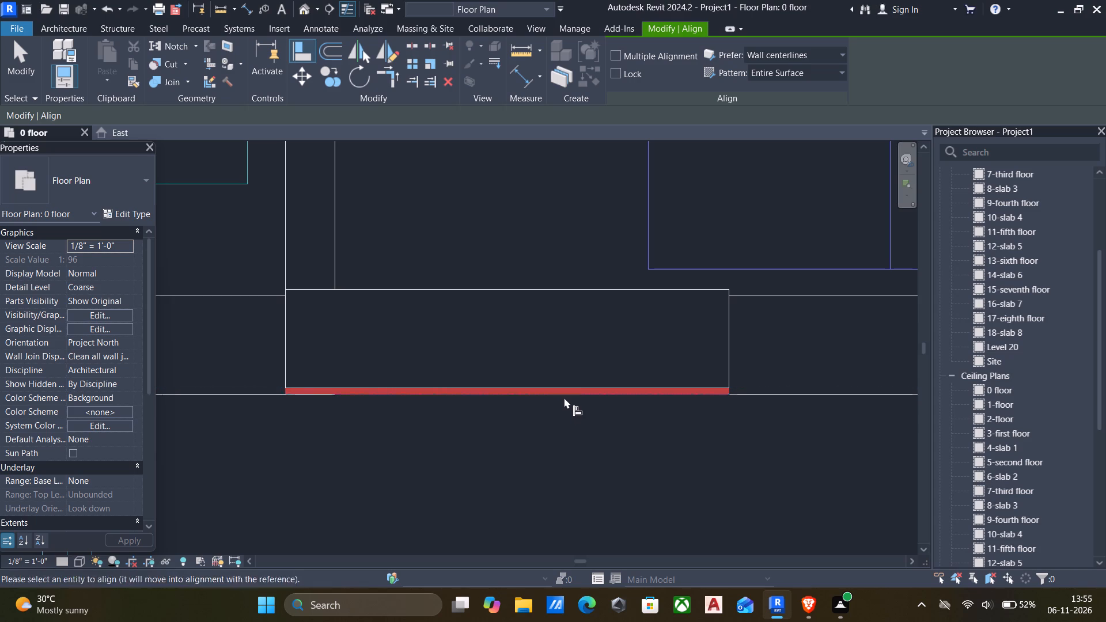
click(561, 389)
Realign the resized column at the wardrobe end of the M.Bed Room wall with its red block's corridor-side edge.
scroll(561, 389, down, 17)
scroll(745, 412, up, 17)
click(729, 394)
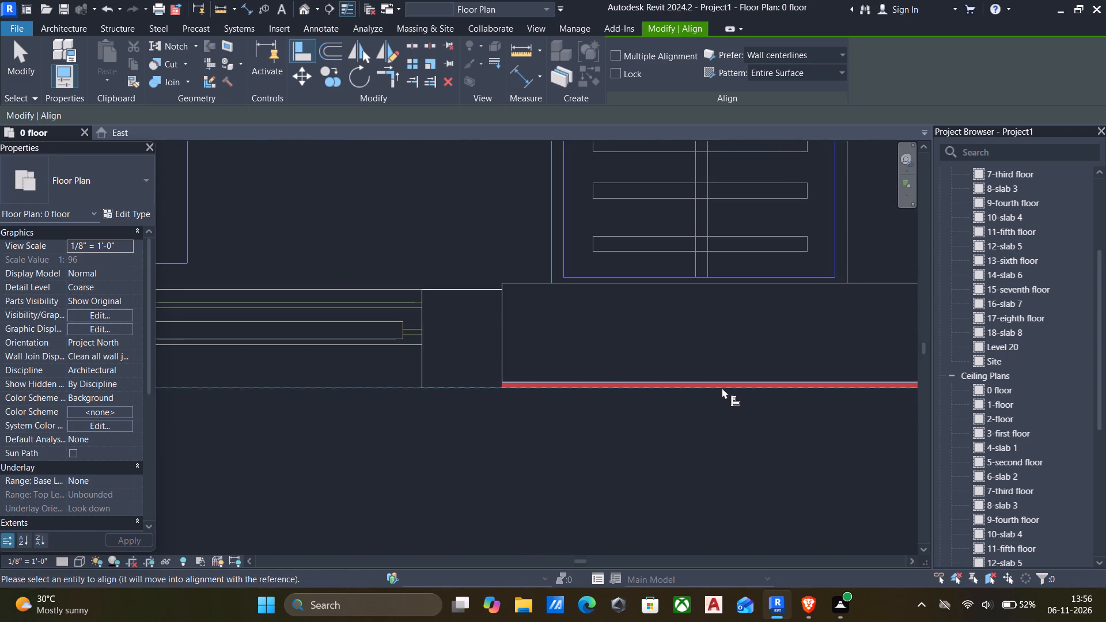
click(718, 384)
Align the column at the outer corner of the 12'-4½" x 13'-9½" bedroom's corridor wall with its red block's corridor-side and outer edges.
scroll(718, 384, down, 15)
middle_drag(415, 404, 533, 416)
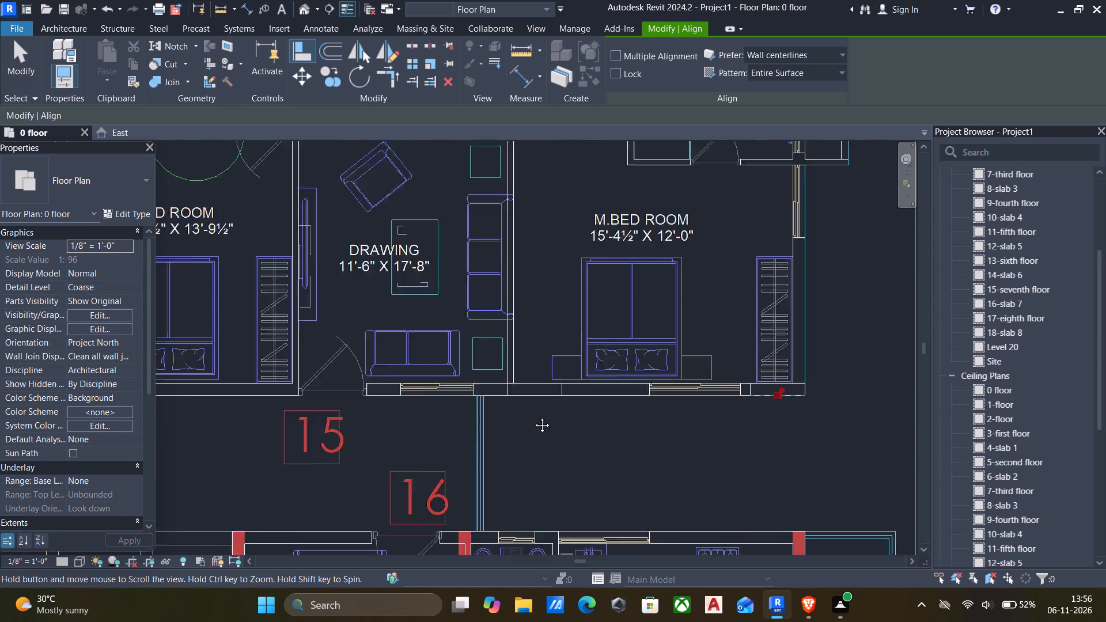
middle_drag(533, 416, 573, 419)
middle_drag(354, 405, 561, 423)
scroll(362, 423, up, 8)
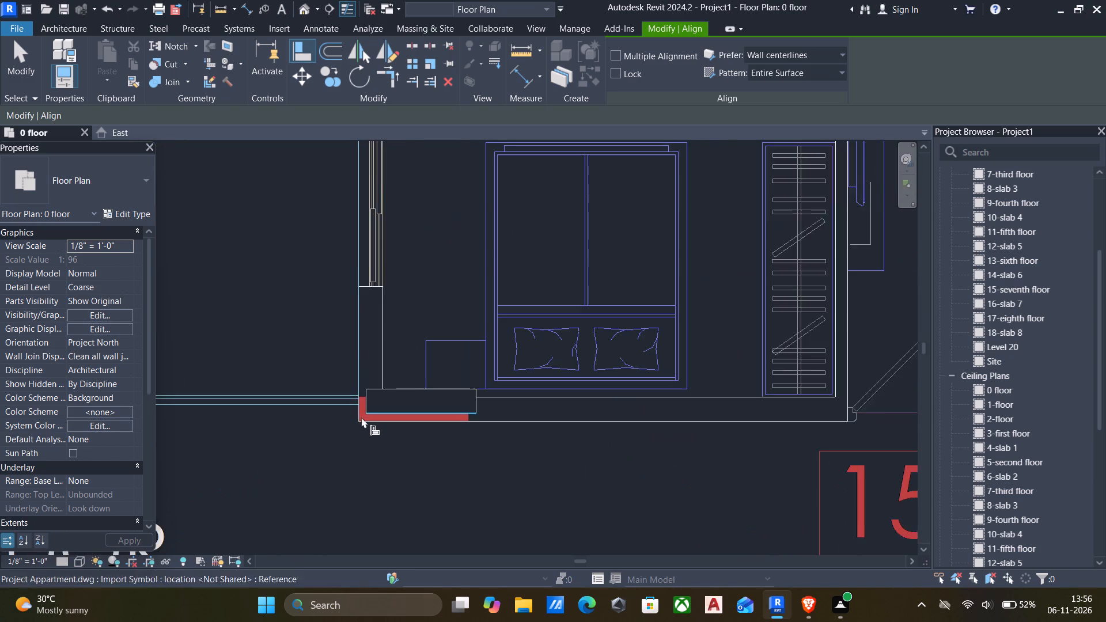
scroll(361, 417, up, 2)
scroll(473, 449, up, 4)
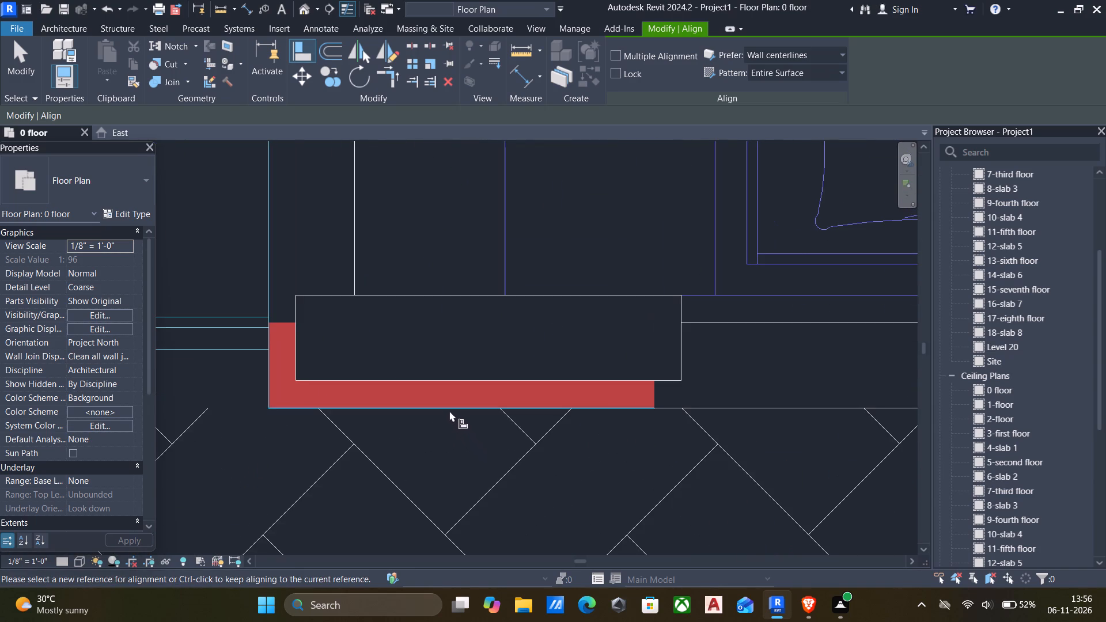
click(448, 409)
click(457, 385)
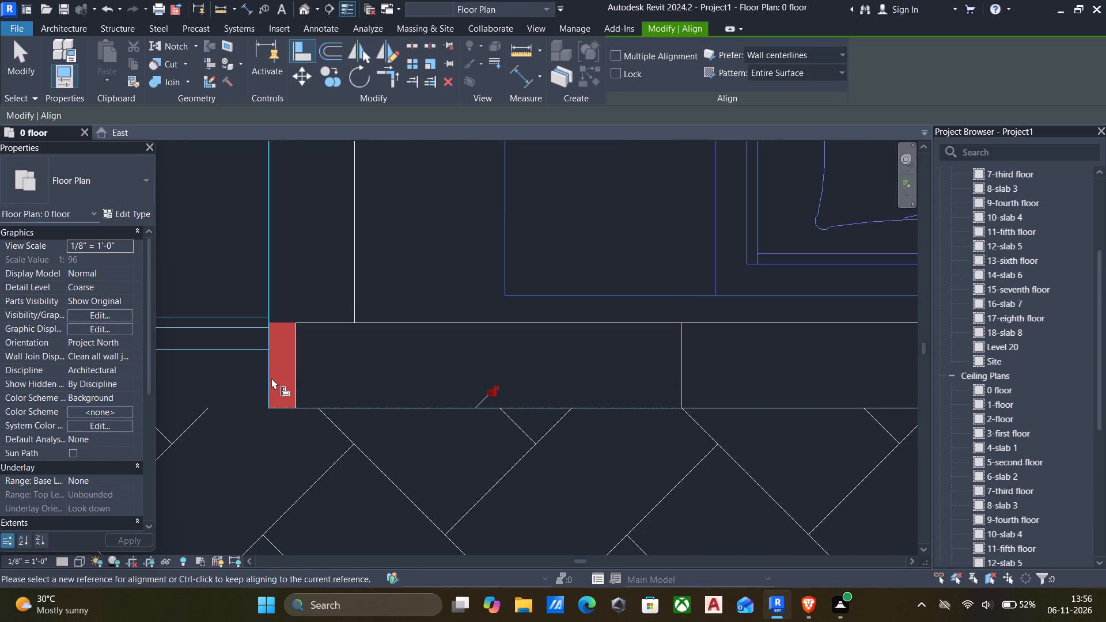
click(271, 378)
click(302, 378)
Align the column at the outer-wall end of the 12'-4½" x 13'-9½" bedroom's toilet wall with its red block's bedroom-side and door-side edges.
scroll(302, 380, down, 5)
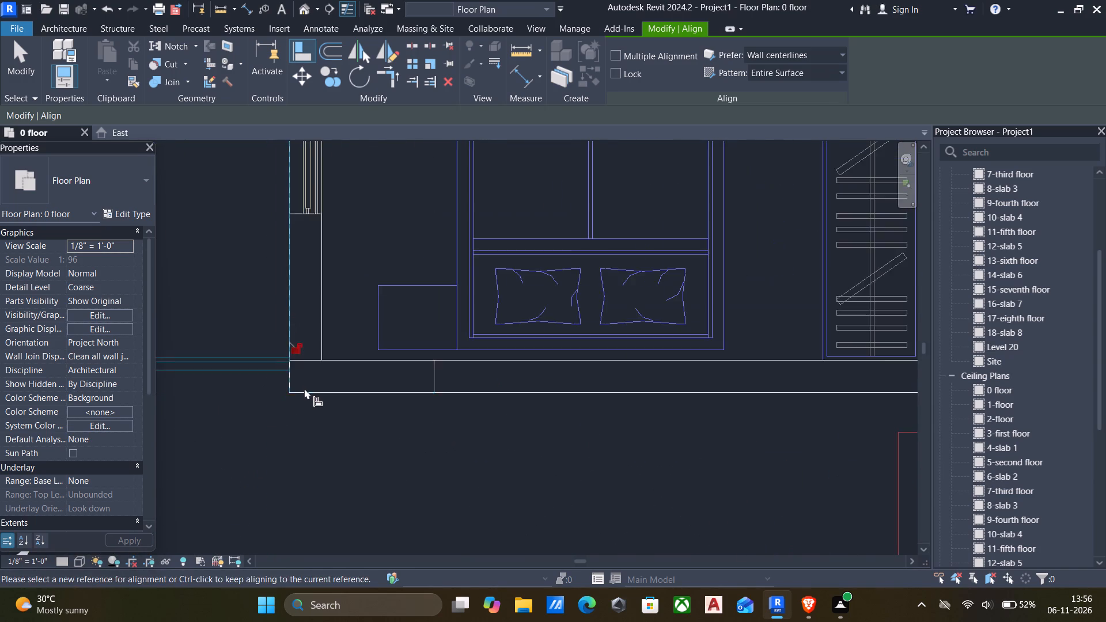
scroll(304, 388, down, 14)
scroll(347, 249, up, 2)
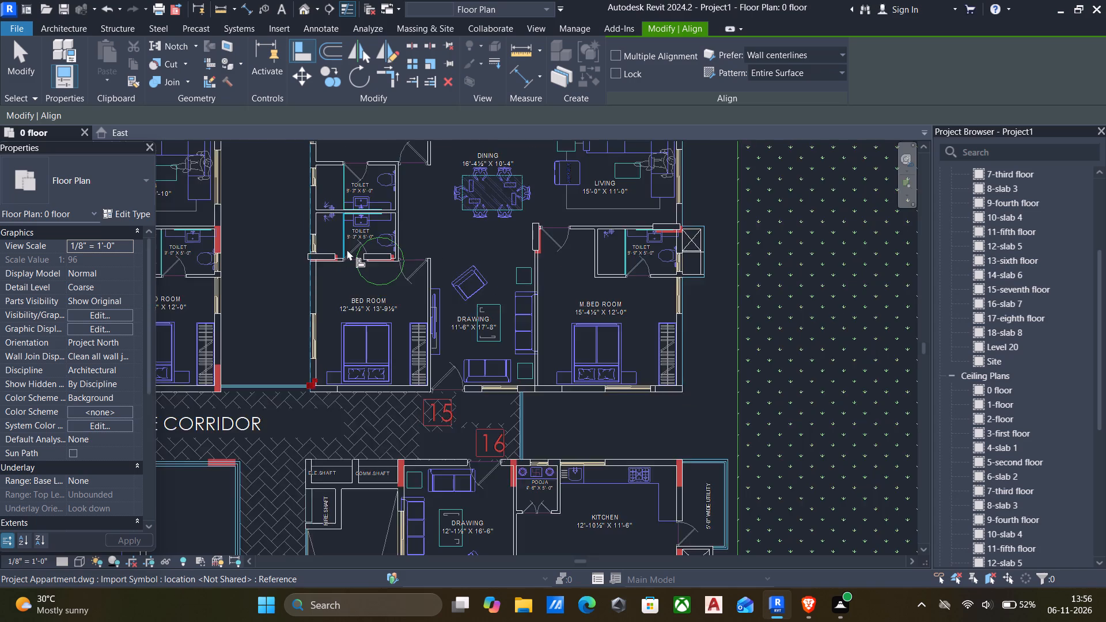
scroll(347, 249, up, 8)
click(308, 269)
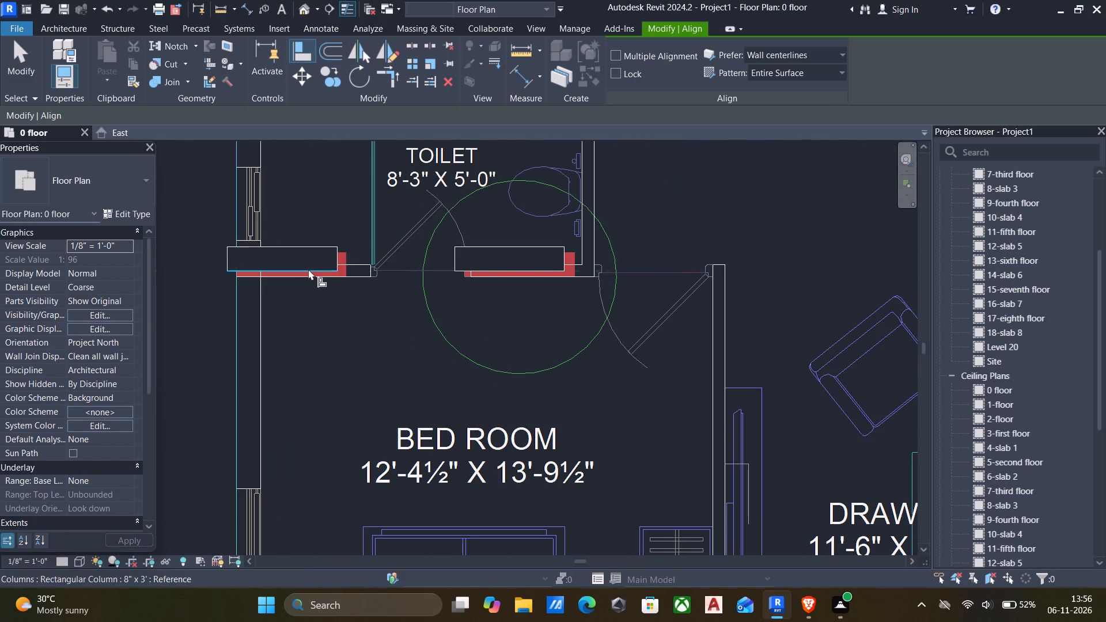
click(309, 278)
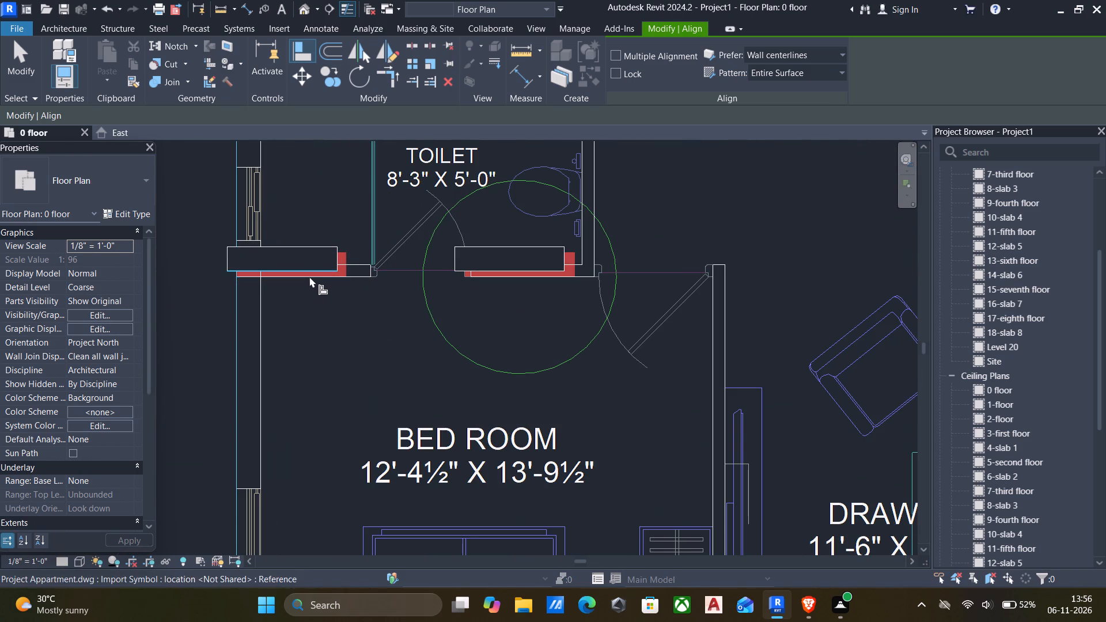
click(309, 276)
click(309, 293)
click(313, 279)
click(309, 270)
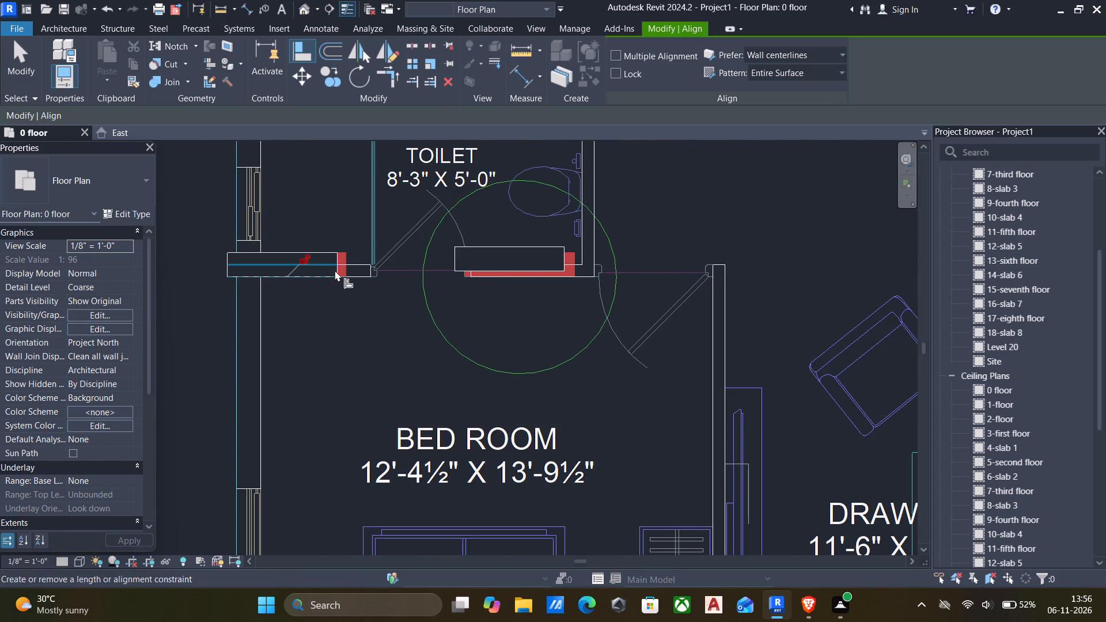
scroll(340, 268, up, 5)
click(349, 266)
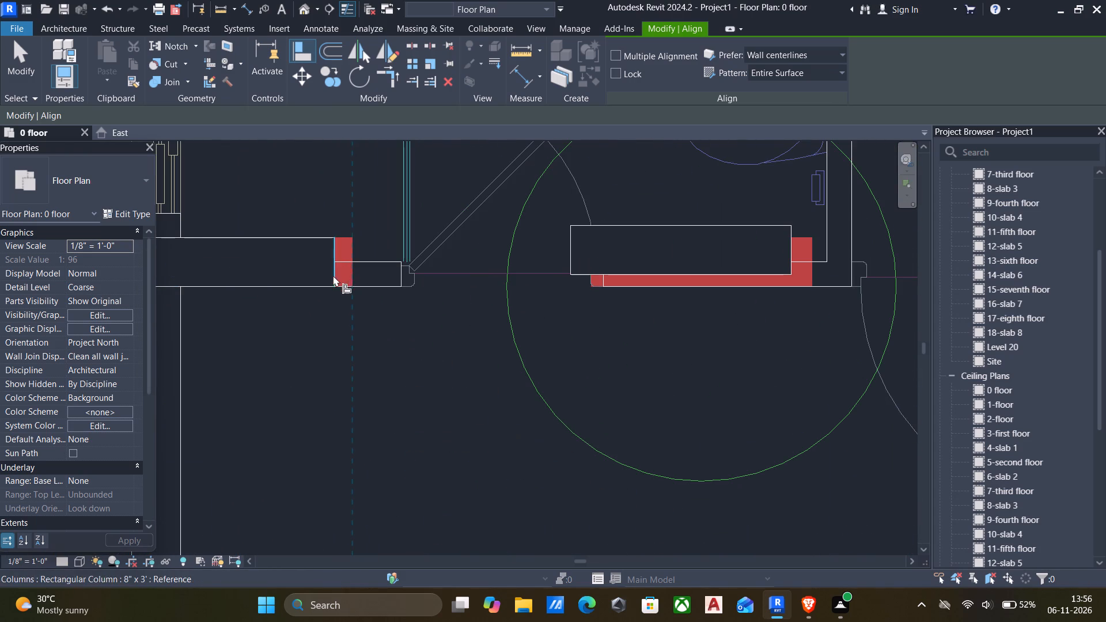
click(333, 275)
Align the column between the 12'-4½" x 13'-9½" bedroom's toilet door and entrance door with its red block's entrance-side and bedroom-side edges.
scroll(355, 282, down, 7)
scroll(535, 288, up, 10)
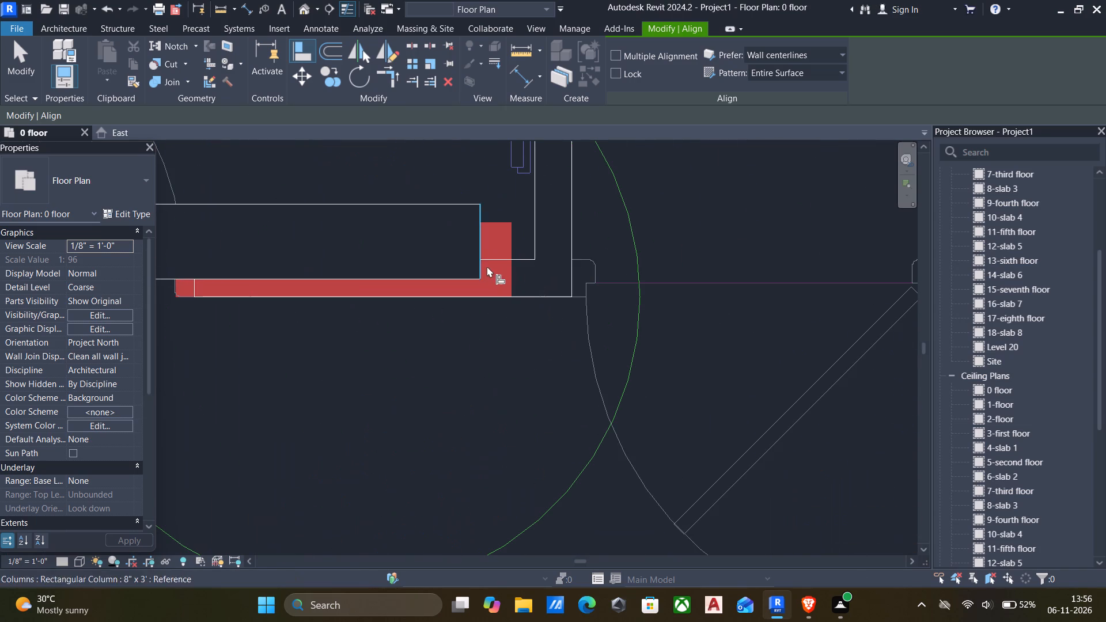
click(513, 278)
click(480, 262)
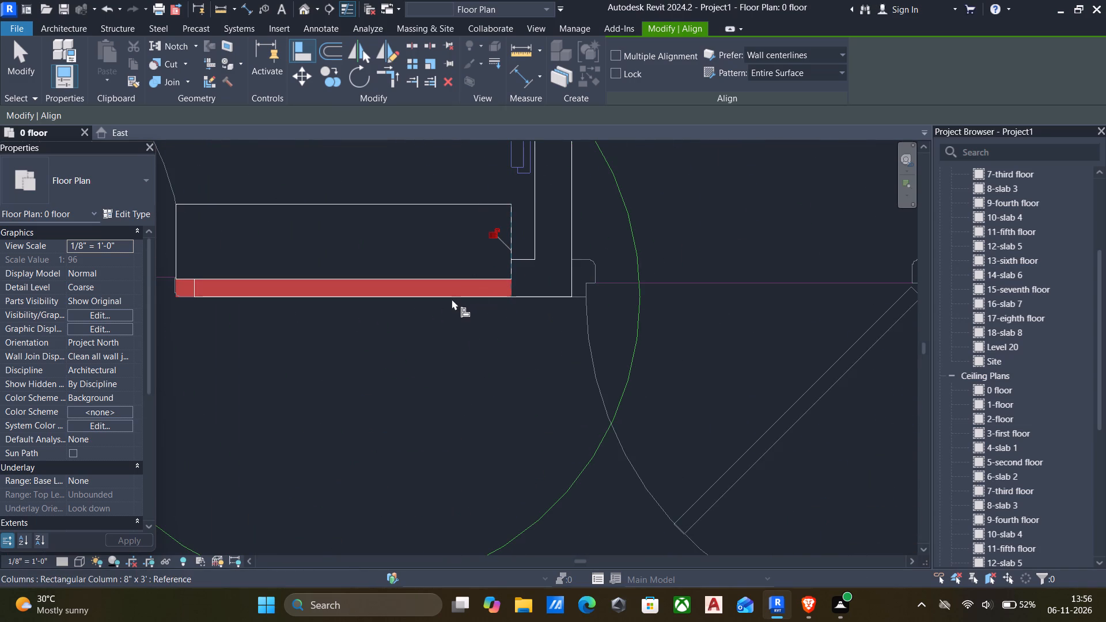
click(450, 295)
click(446, 279)
Align the column beside the M.Bed Room door, on the Drawing-room wall, with its red block's M.Bed Room-side and corridor-facing end edges.
scroll(445, 284, down, 13)
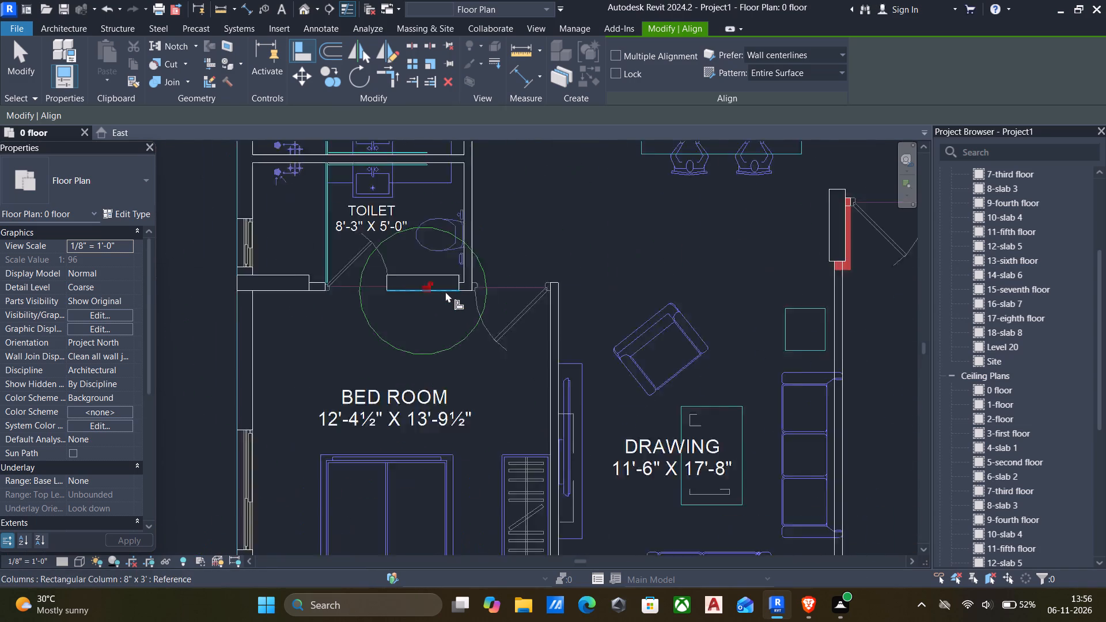
scroll(445, 291, down, 5)
scroll(574, 281, up, 17)
click(614, 261)
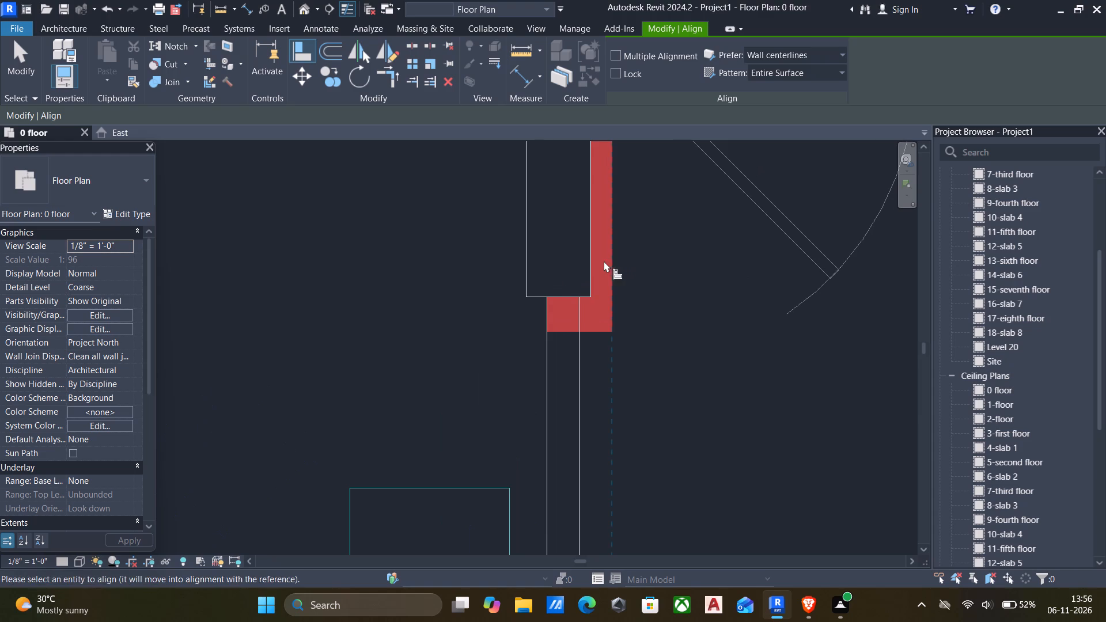
click(596, 261)
click(595, 328)
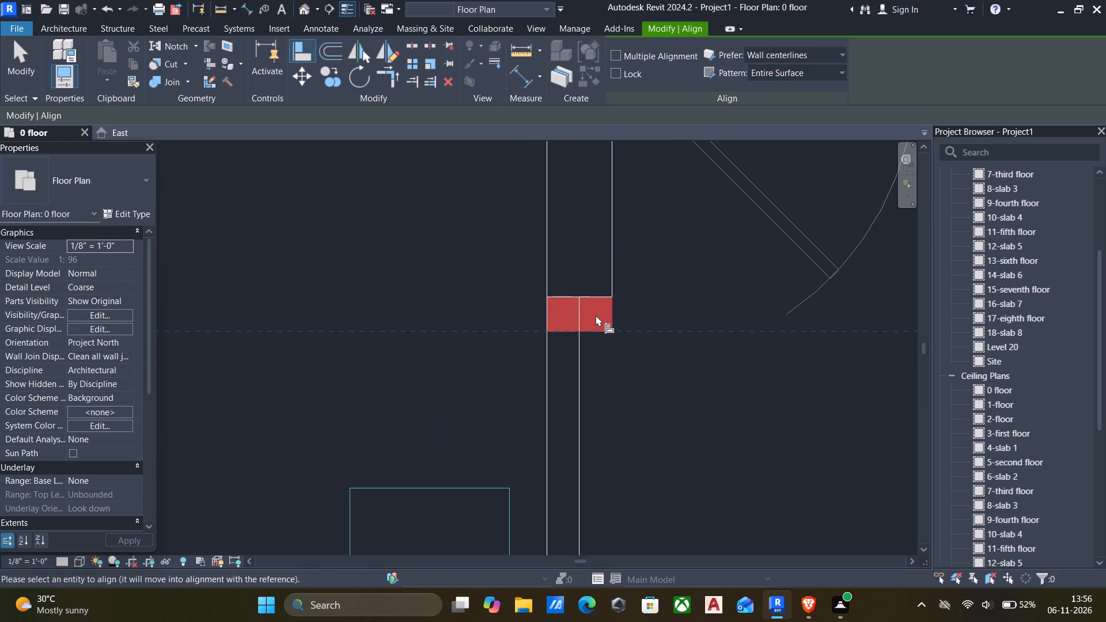
click(594, 296)
Align the column at the outer corner of the 8'-9" x 5'-0" toilet with its red block's toilet-side and shaft-side edges.
scroll(596, 300, down, 14)
scroll(699, 318, down, 5)
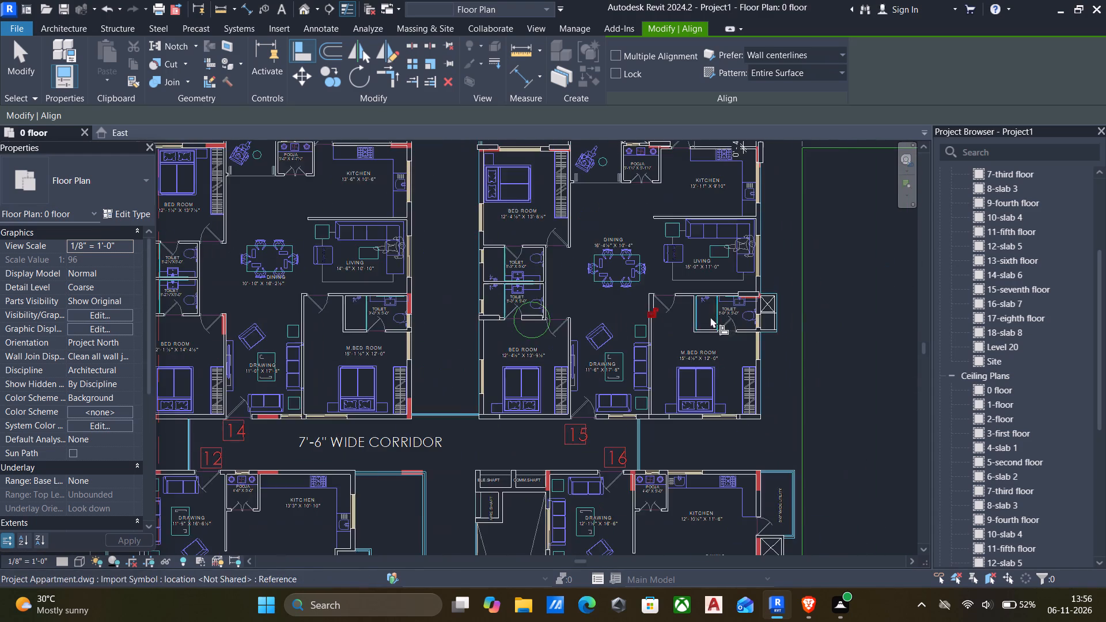
scroll(730, 307, up, 5)
scroll(776, 286, up, 12)
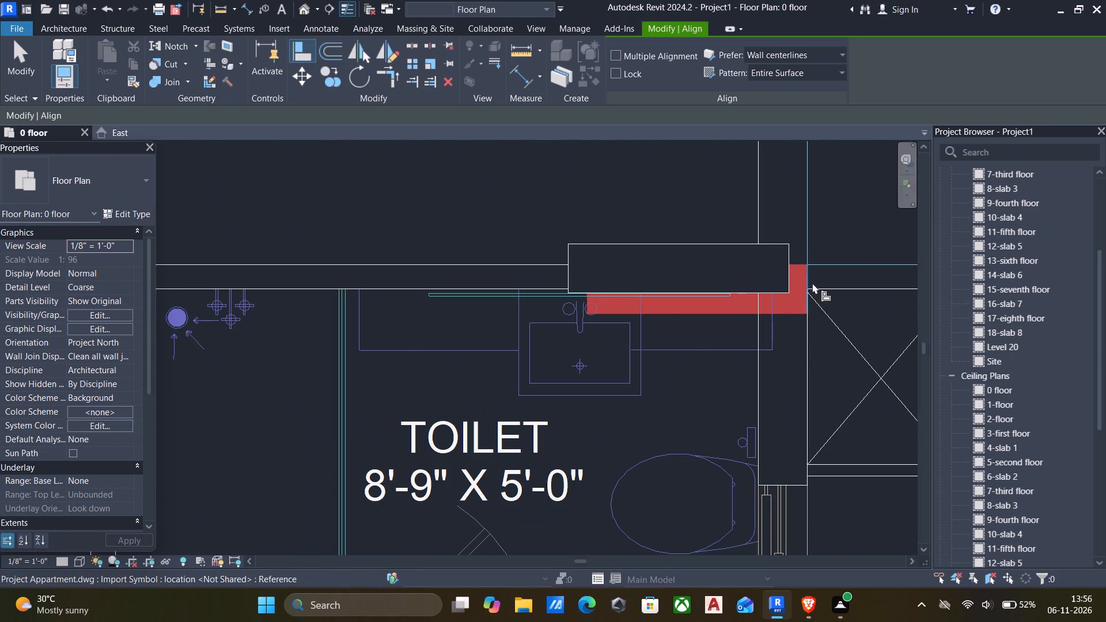
click(739, 313)
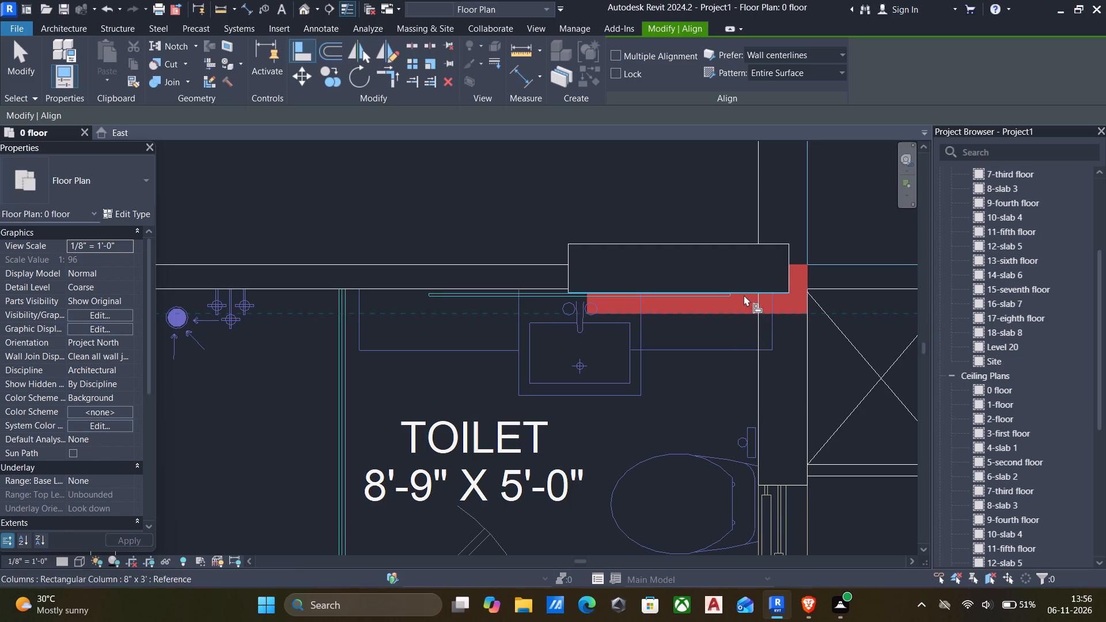
click(744, 294)
click(808, 276)
click(788, 280)
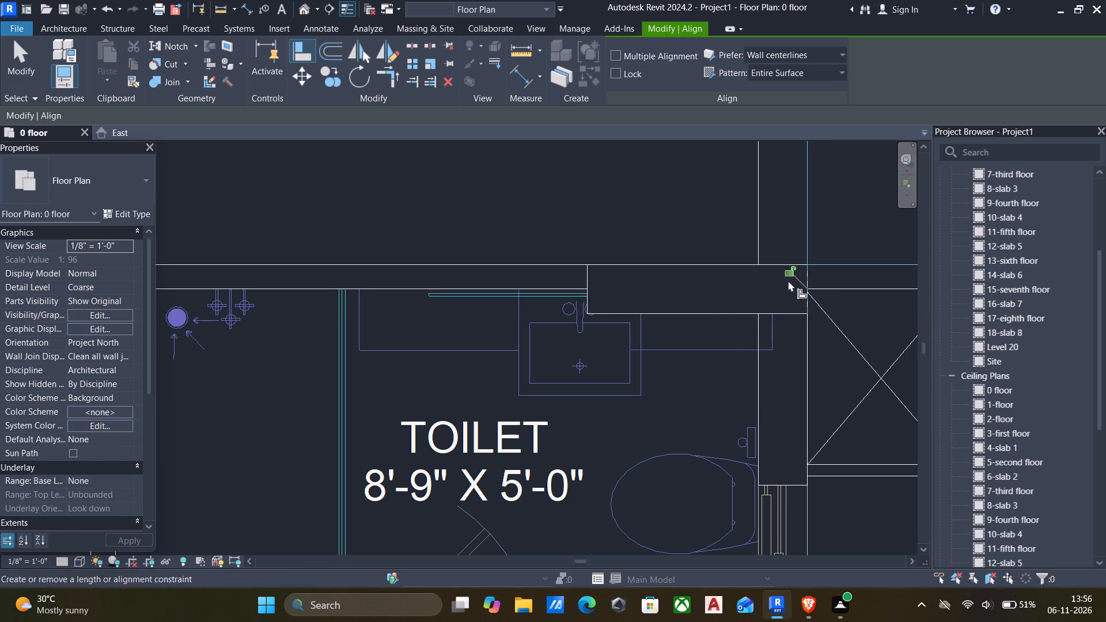
Align the column on the kitchen's outer wall with its red block's window-end and kitchen-side edges.
scroll(788, 281, down, 13)
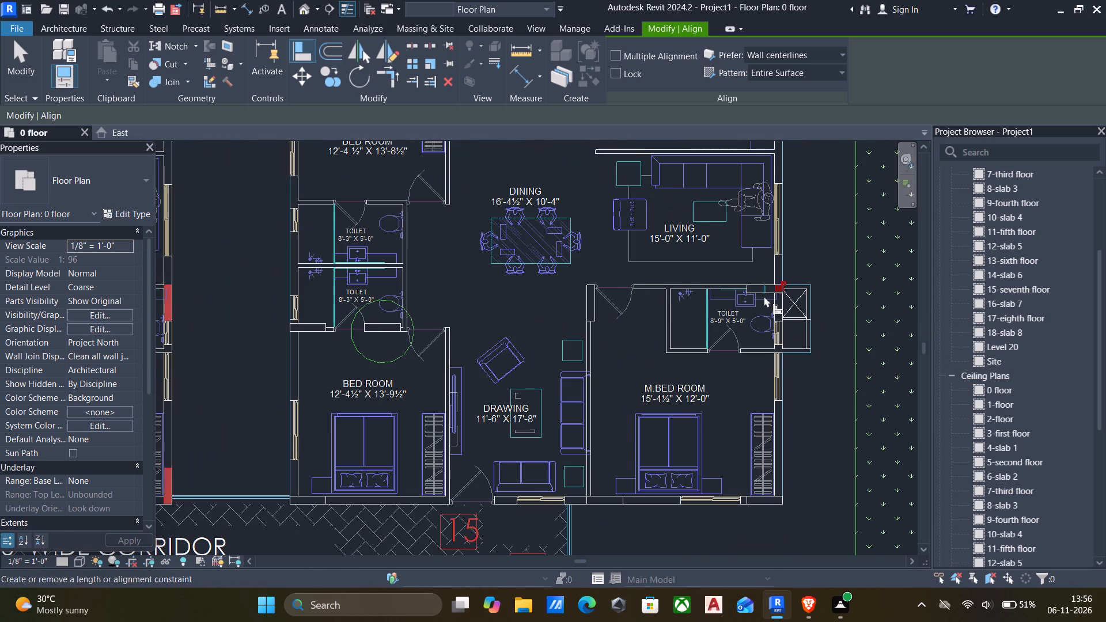
scroll(763, 298, down, 1)
middle_drag(680, 293, 654, 460)
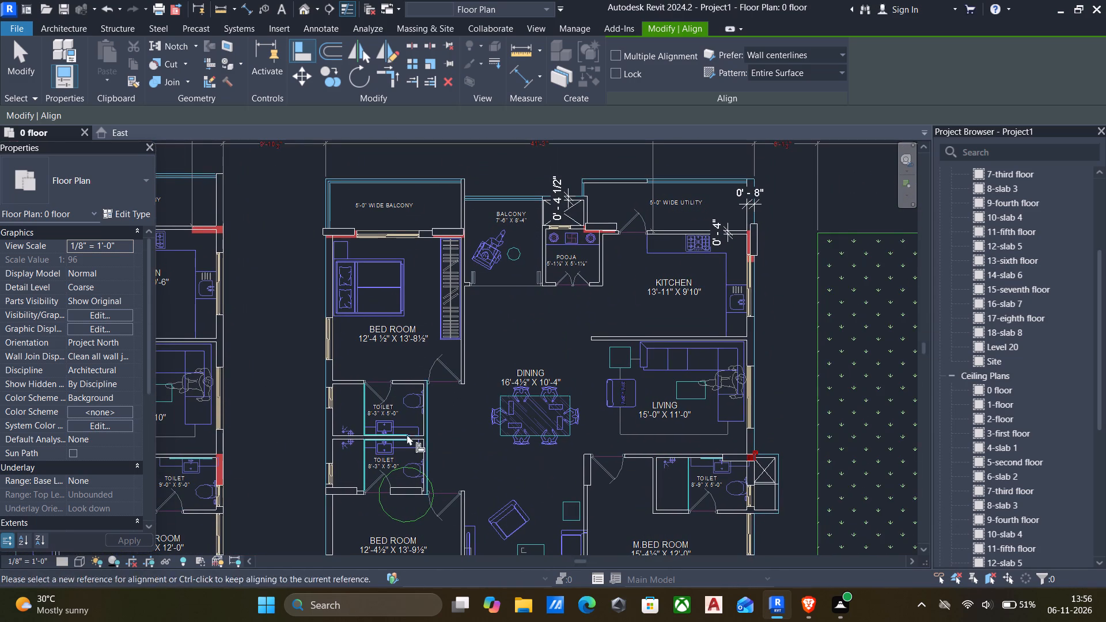
scroll(756, 232, up, 15)
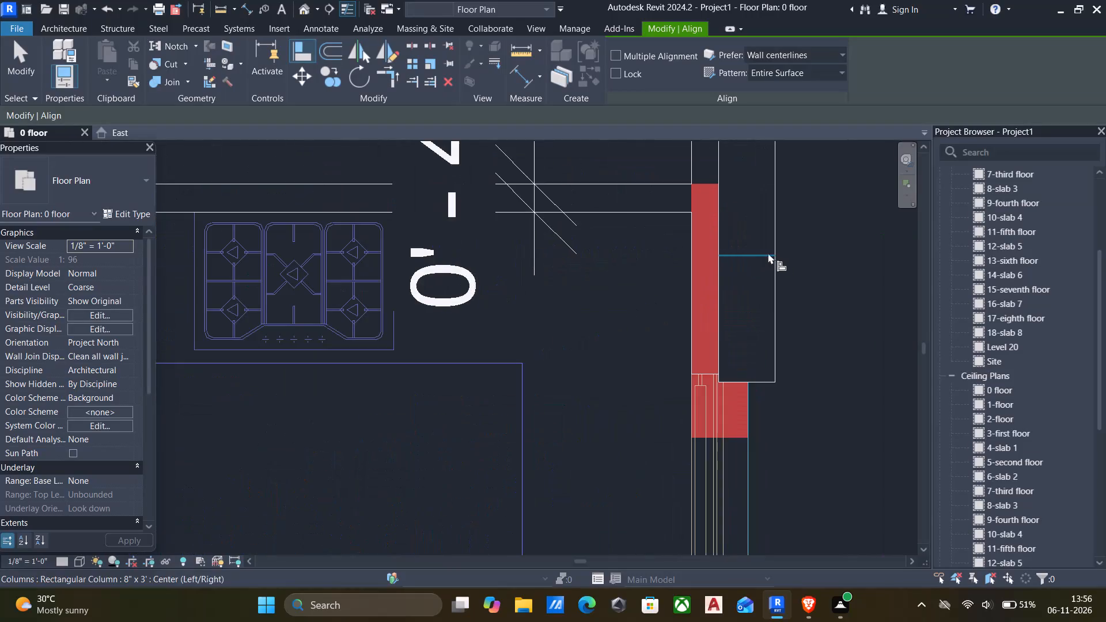
scroll(718, 203, down, 4)
scroll(730, 342, up, 4)
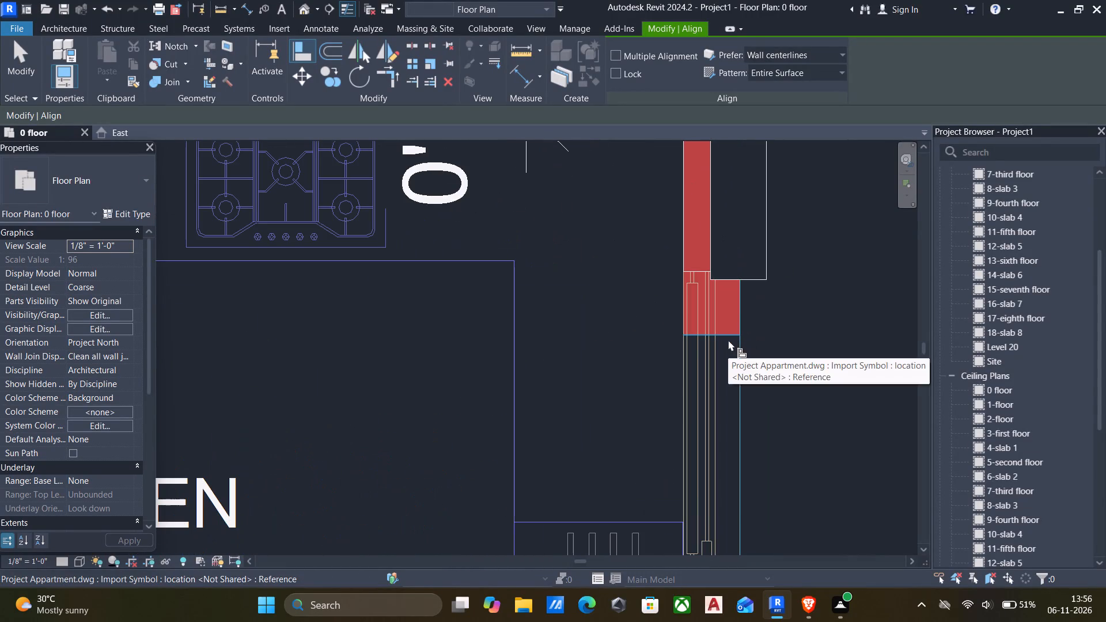
click(728, 340)
click(749, 283)
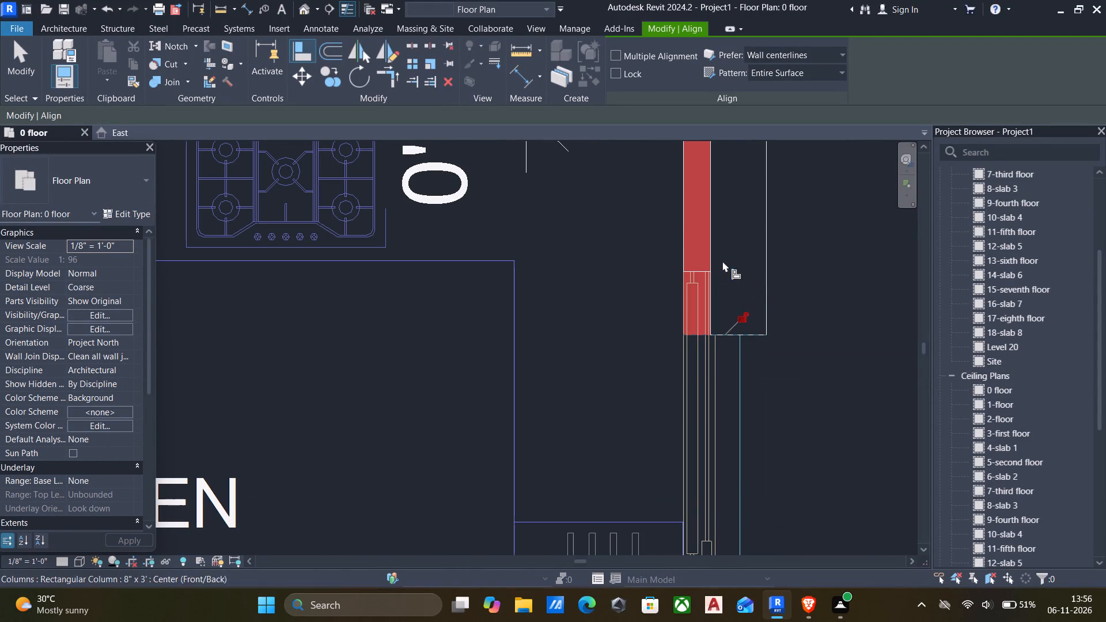
click(684, 222)
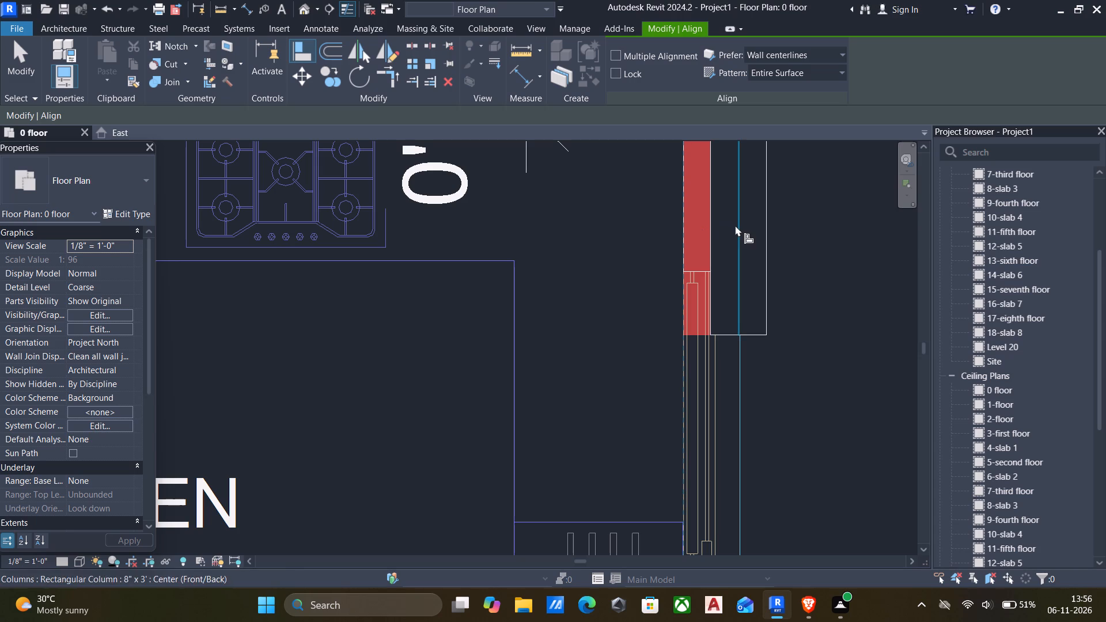
click(706, 230)
Align the column between the Pooja room and the 5'-0" wide utility with its red block's shaft-end and Pooja-side edges.
scroll(702, 233, down, 7)
middle_drag(604, 255, 683, 314)
scroll(685, 314, down, 5)
scroll(501, 269, up, 5)
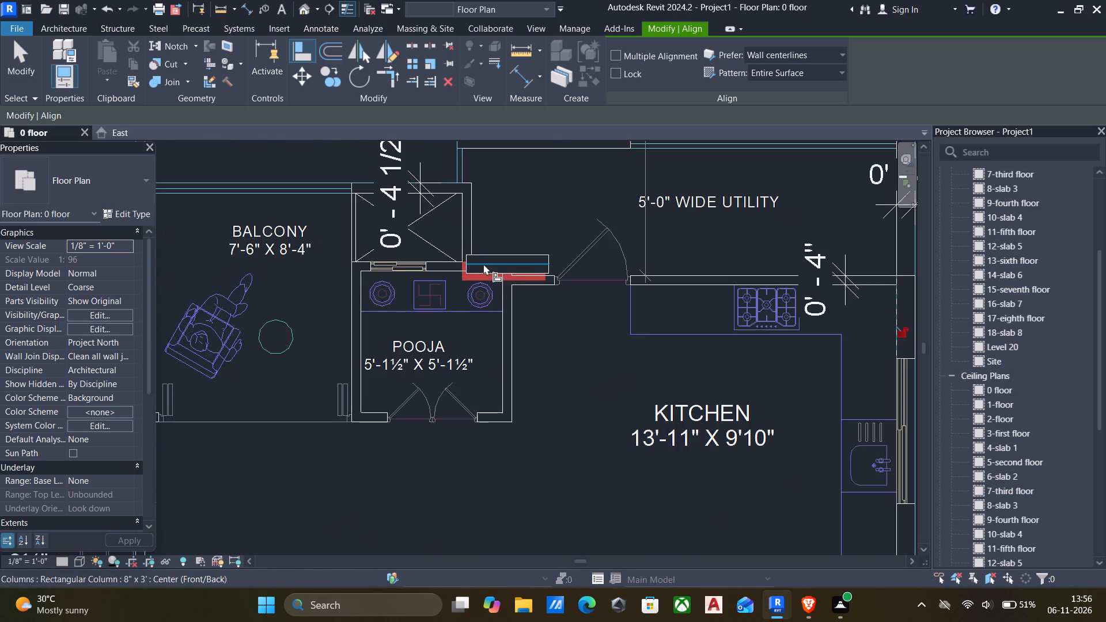
scroll(452, 263, up, 9)
click(462, 283)
click(478, 262)
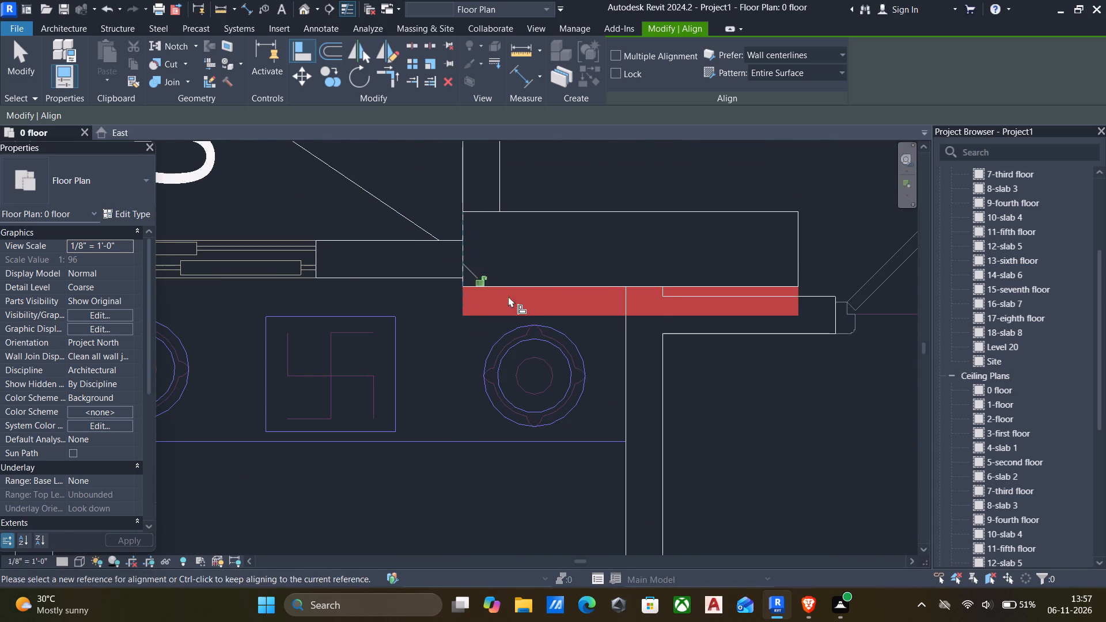
click(544, 316)
click(543, 282)
Align the column at the wardrobe end of the 12'-4½" x 13'-8½" bedroom's balcony wall with its red block's bedroom-side and 7'-6" x 8'-4" balcony-side edges.
scroll(544, 298, down, 6)
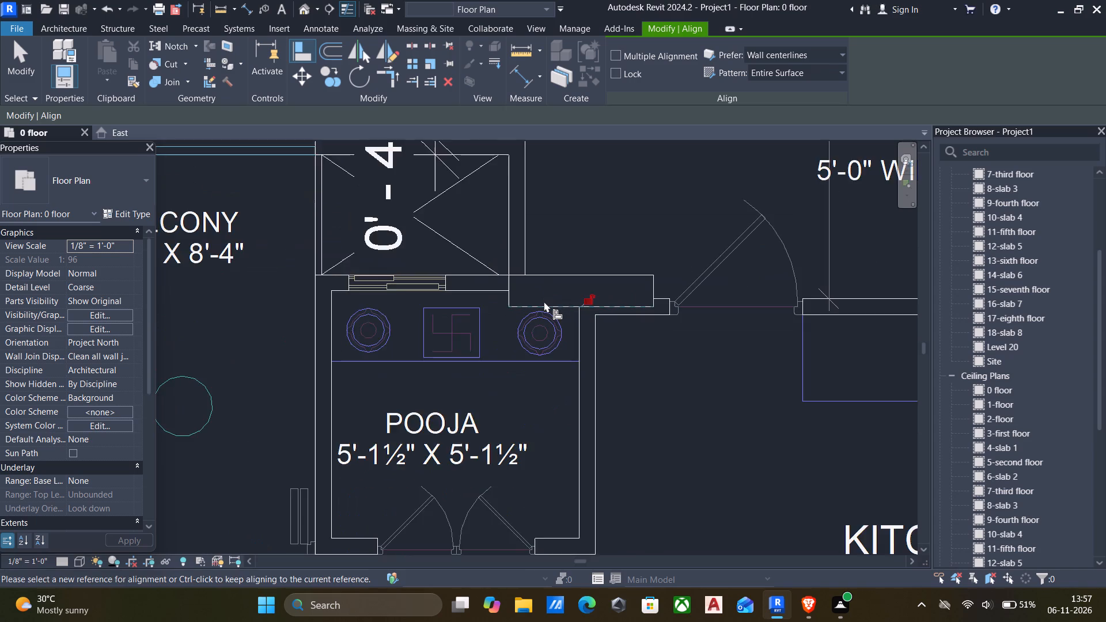
scroll(544, 301, down, 5)
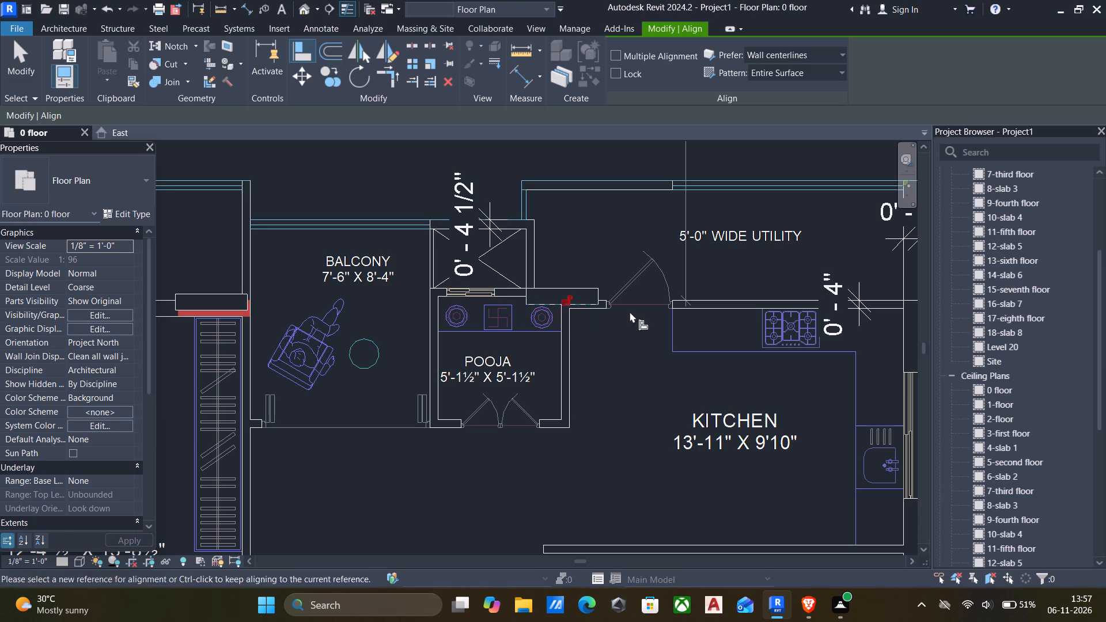
scroll(586, 304, up, 4)
scroll(518, 305, down, 5)
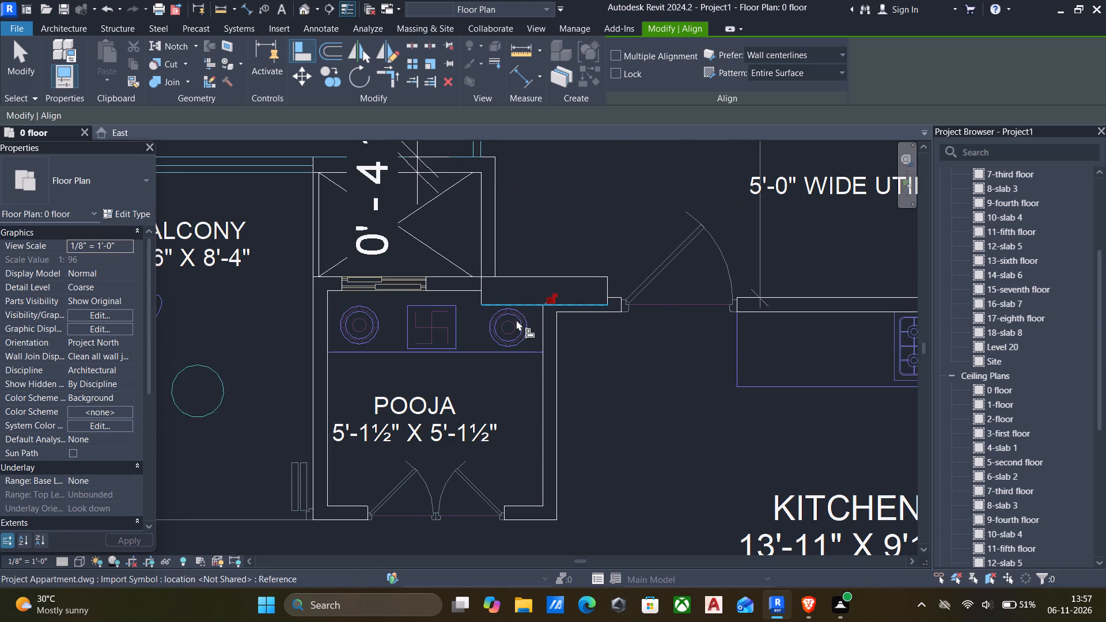
scroll(516, 320, down, 5)
scroll(403, 339, up, 4)
scroll(358, 326, up, 4)
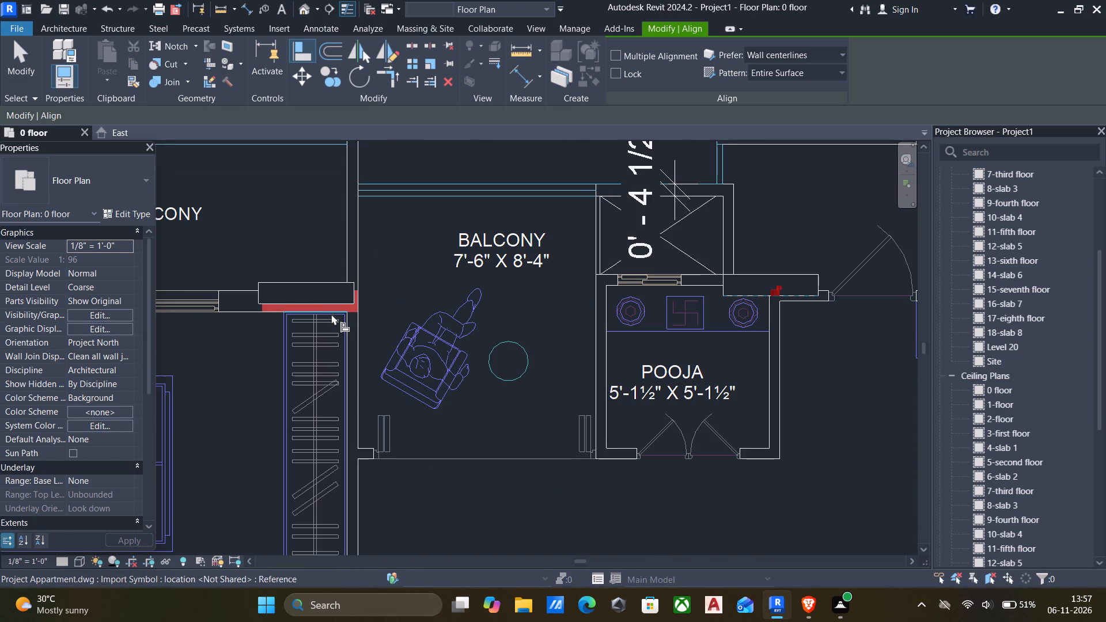
scroll(310, 303, up, 2)
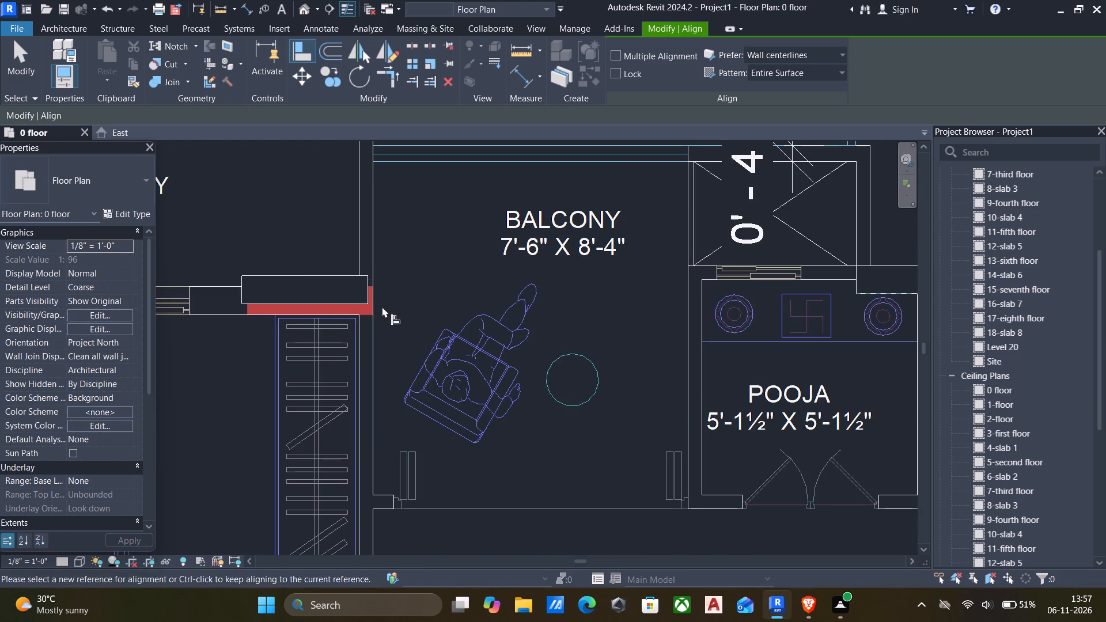
scroll(362, 302, up, 4)
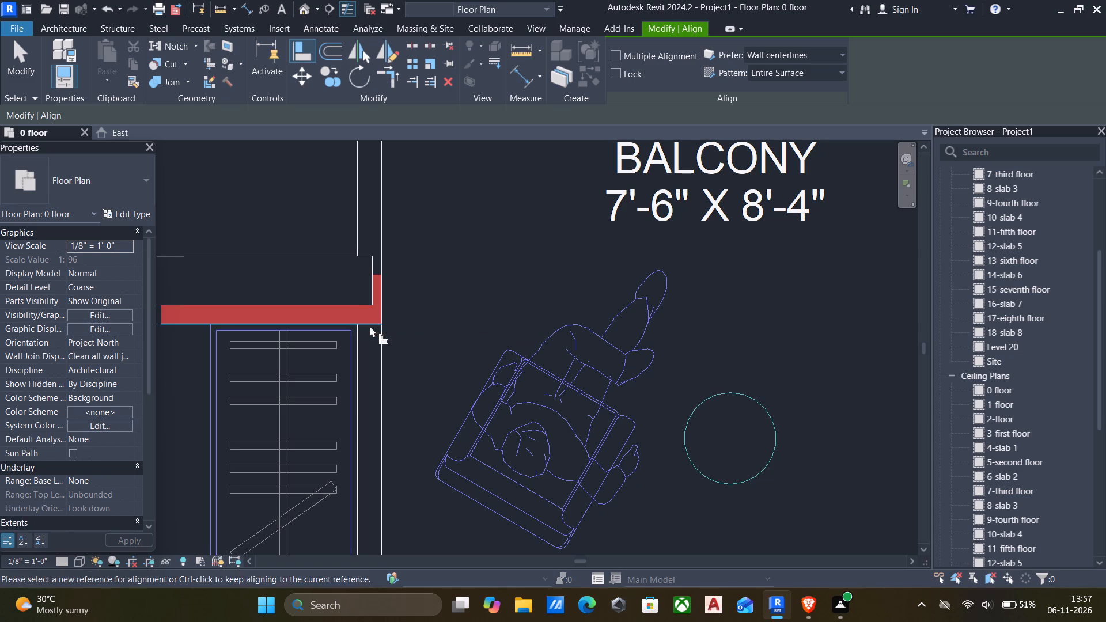
click(370, 326)
click(362, 309)
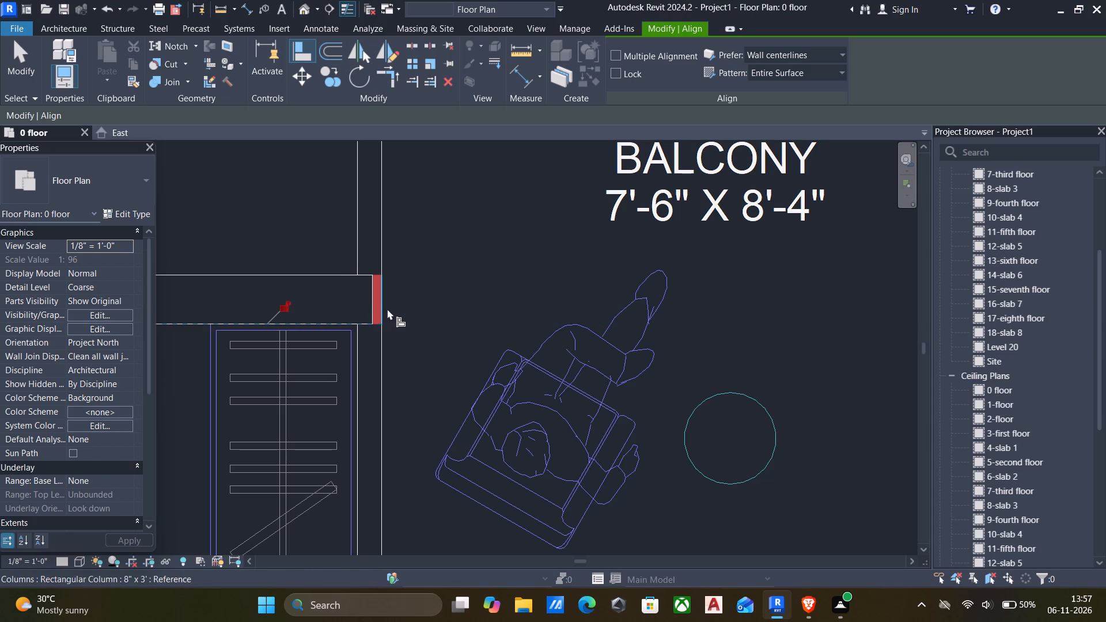
click(387, 309)
click(376, 313)
Align the column at the outer end of the 12'-4½" x 13'-8½" bedroom's balcony wall with its red block's bedroom-side and window-side edges.
scroll(400, 324, down, 5)
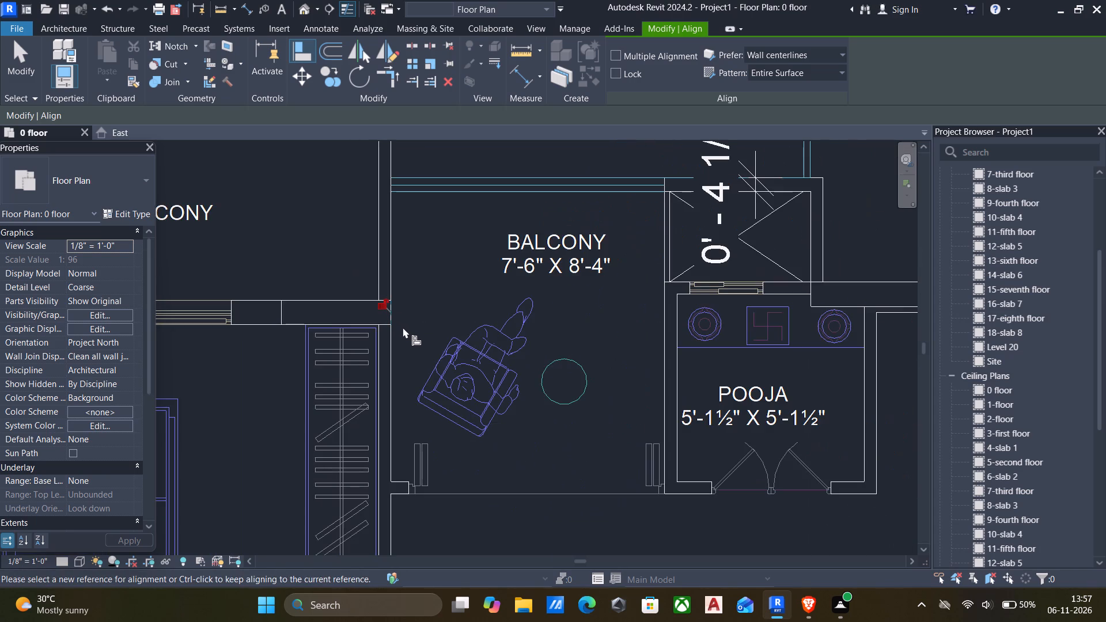
scroll(403, 327, down, 7)
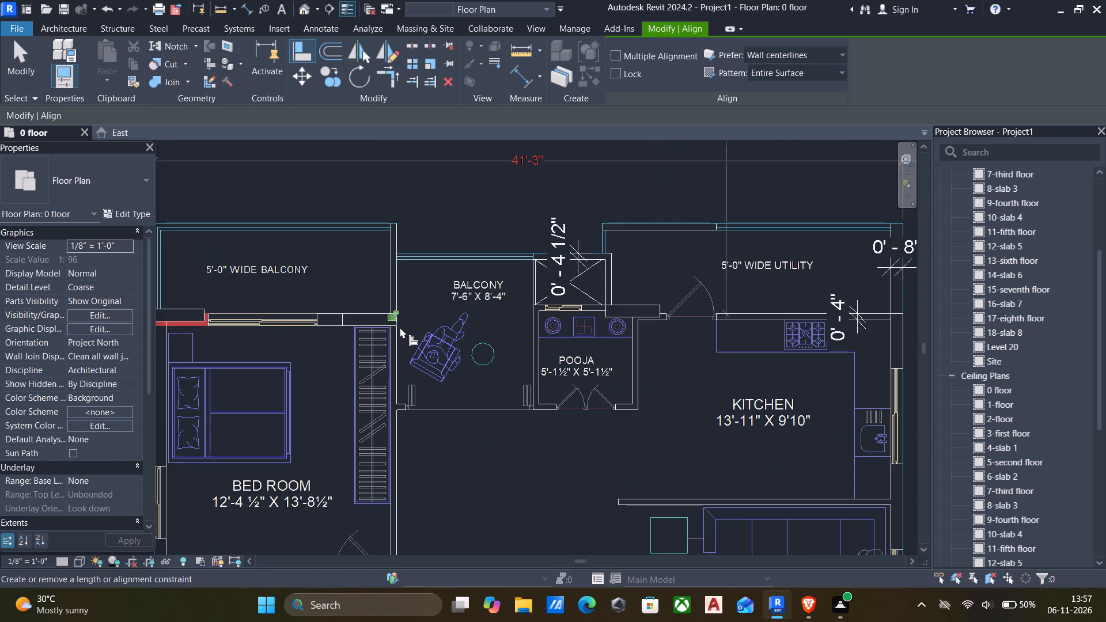
scroll(400, 327, down, 4)
scroll(289, 327, up, 10)
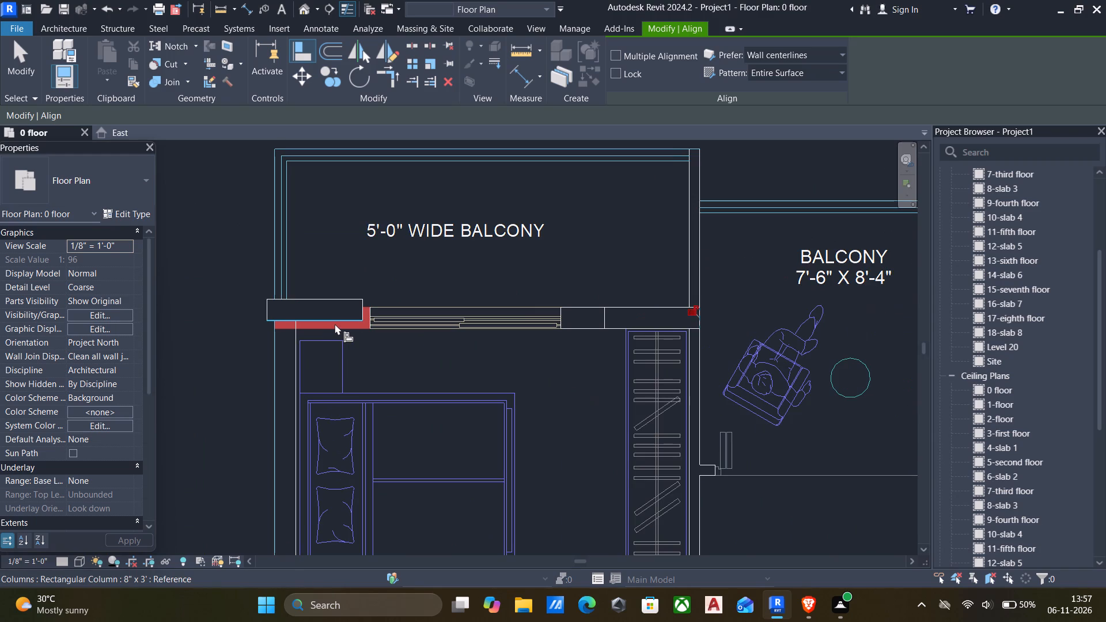
click(340, 327)
click(340, 320)
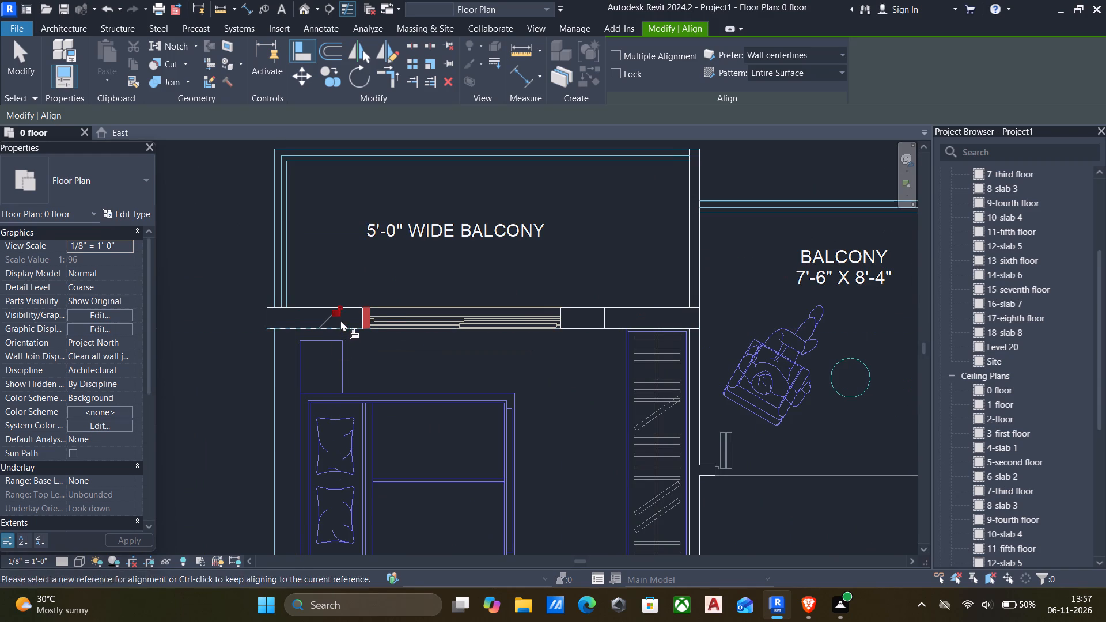
scroll(363, 306, up, 9)
click(386, 314)
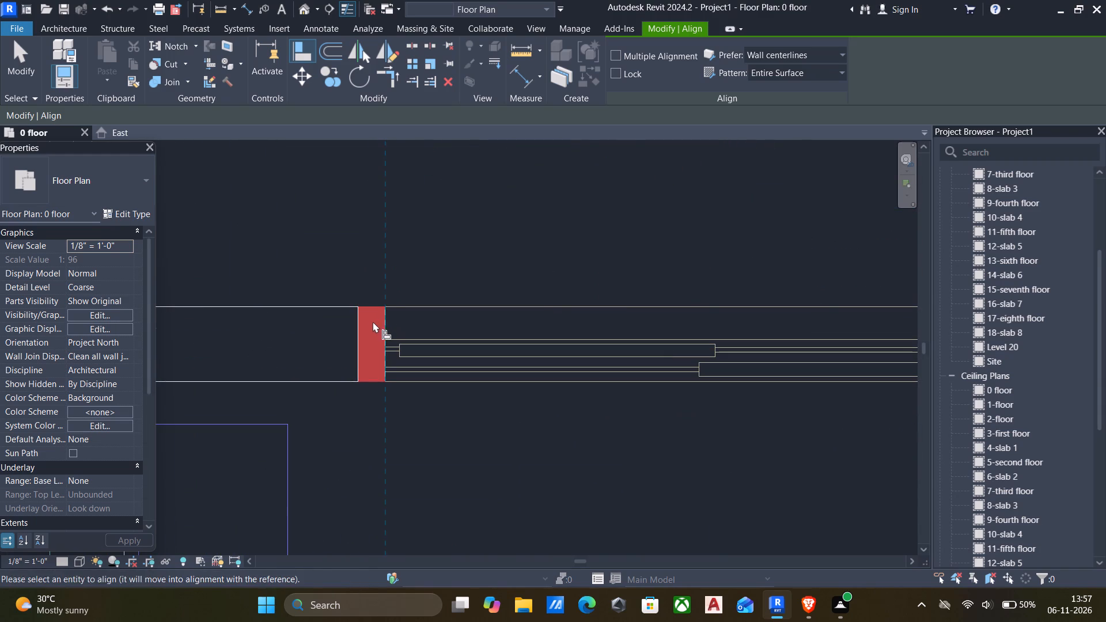
click(362, 328)
scroll(364, 329, down, 14)
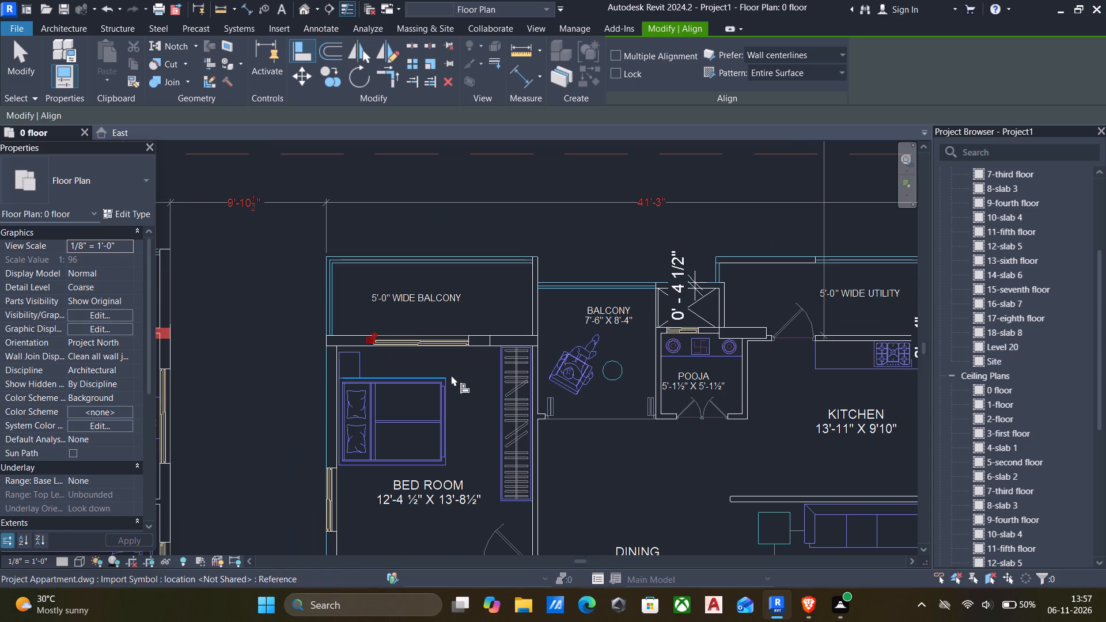
middle_drag(410, 350, 459, 309)
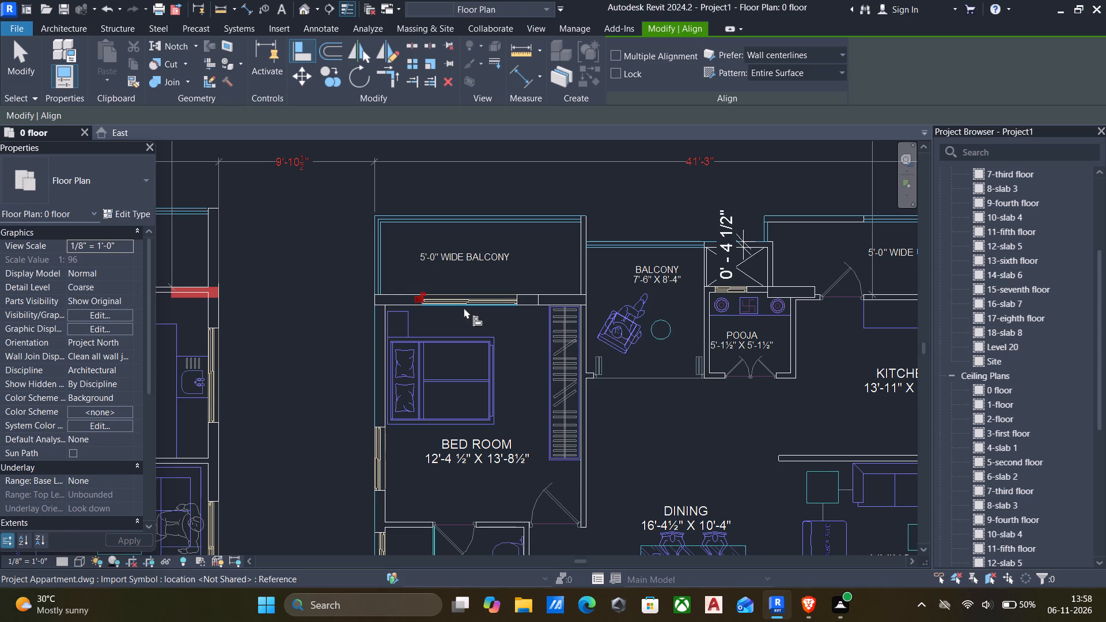
scroll(547, 304, down, 4)
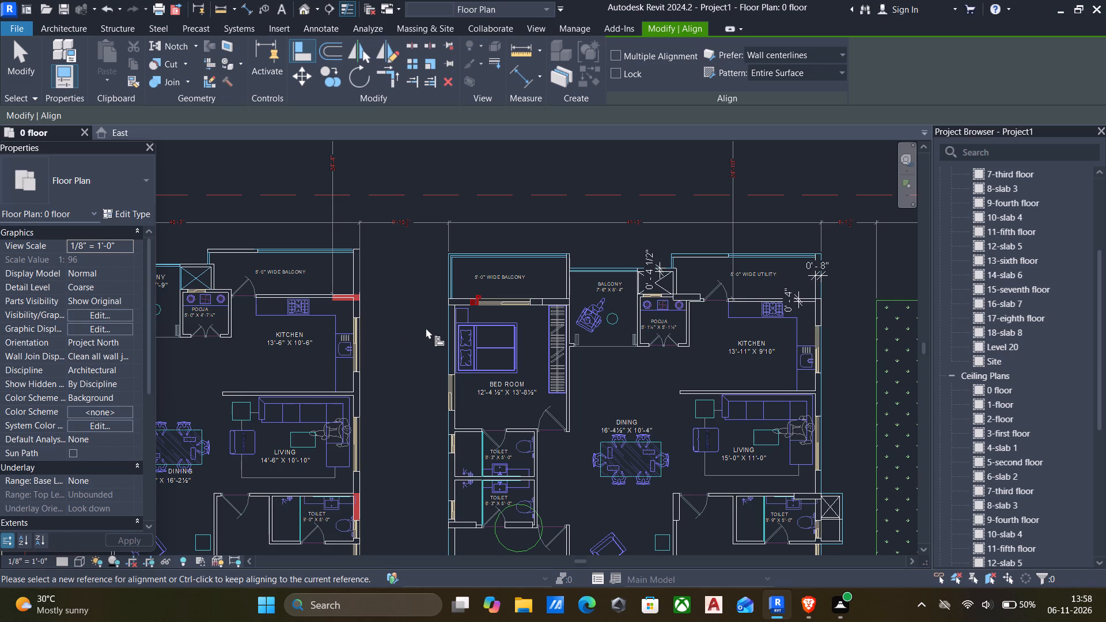
scroll(471, 334, down, 1)
middle_drag(528, 342, 516, 283)
scroll(528, 342, down, 1)
middle_drag(537, 387, 525, 347)
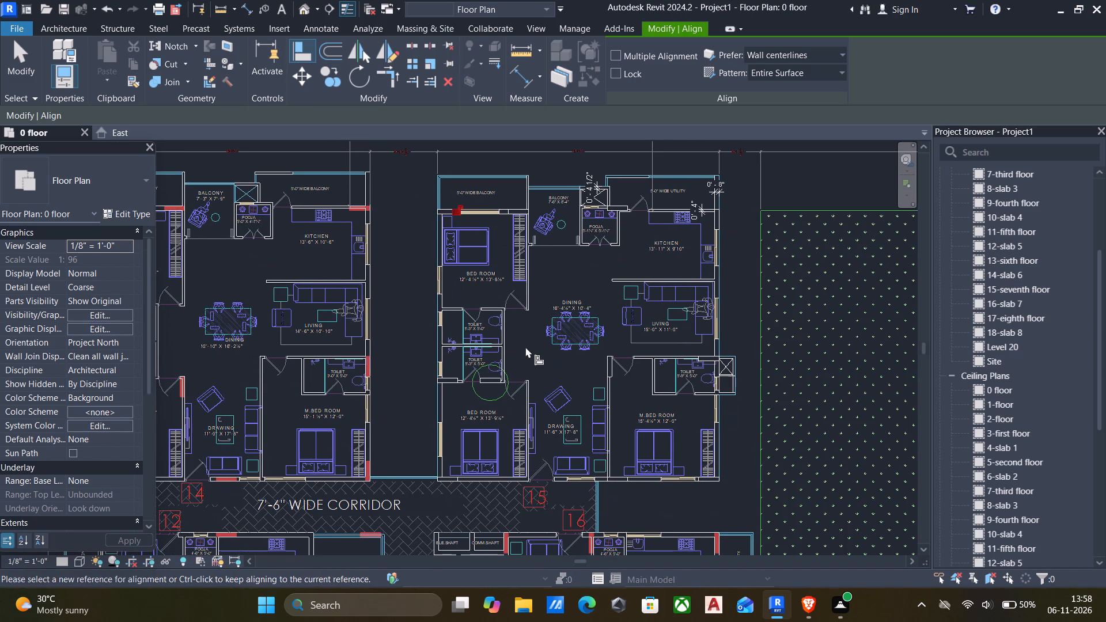
key(Escape)
key(Escape)
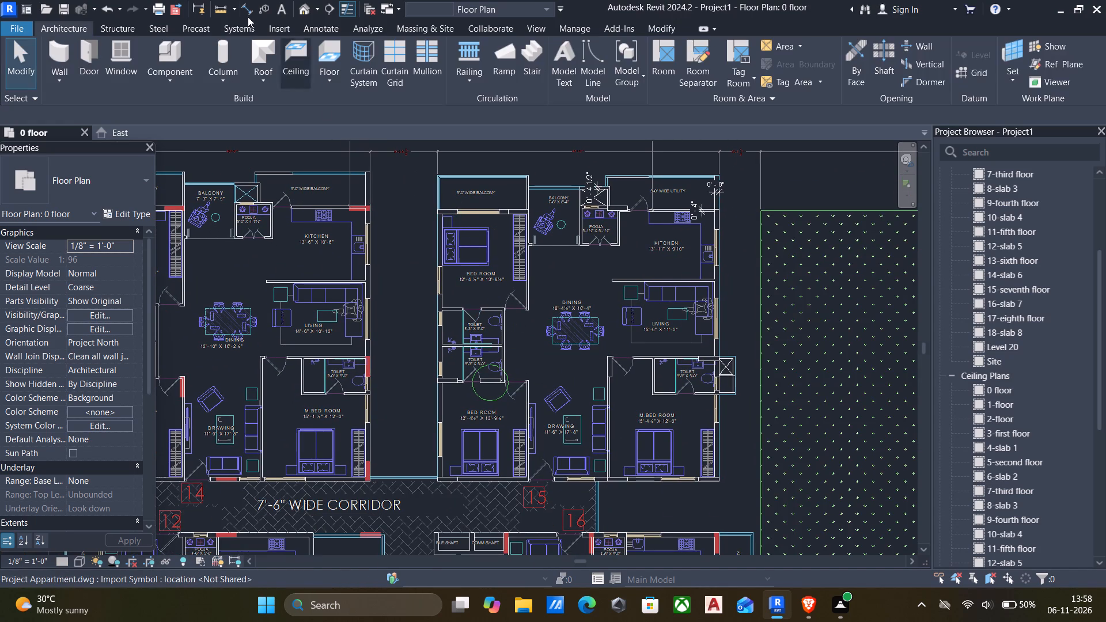
Open the default 3D view and set its visual style to Shaded to show the placed columns.
click(305, 7)
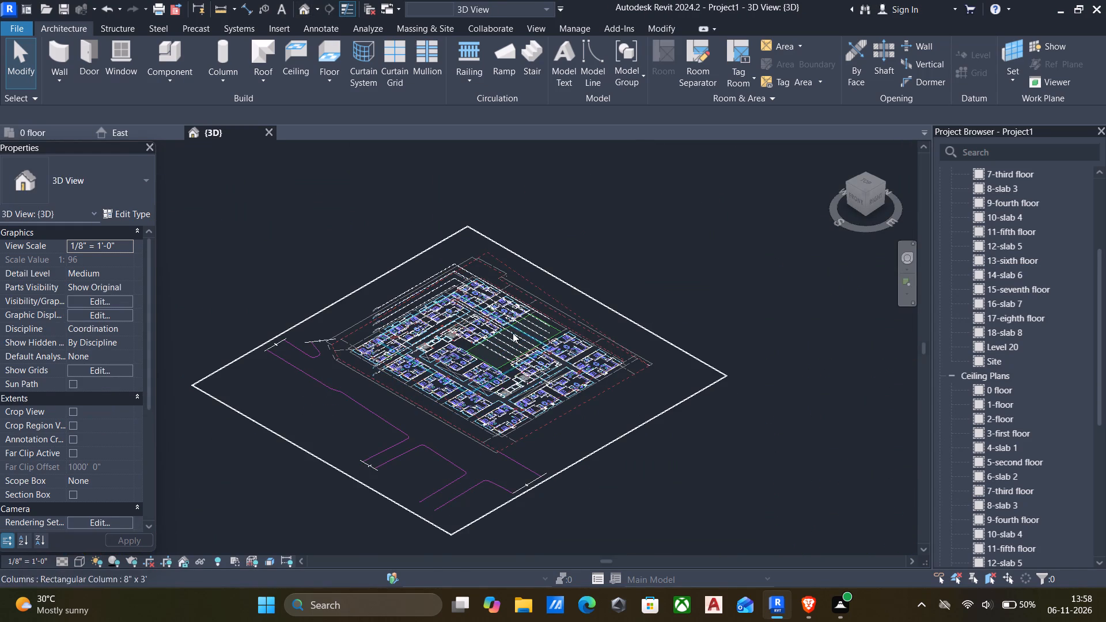
scroll(566, 366, up, 7)
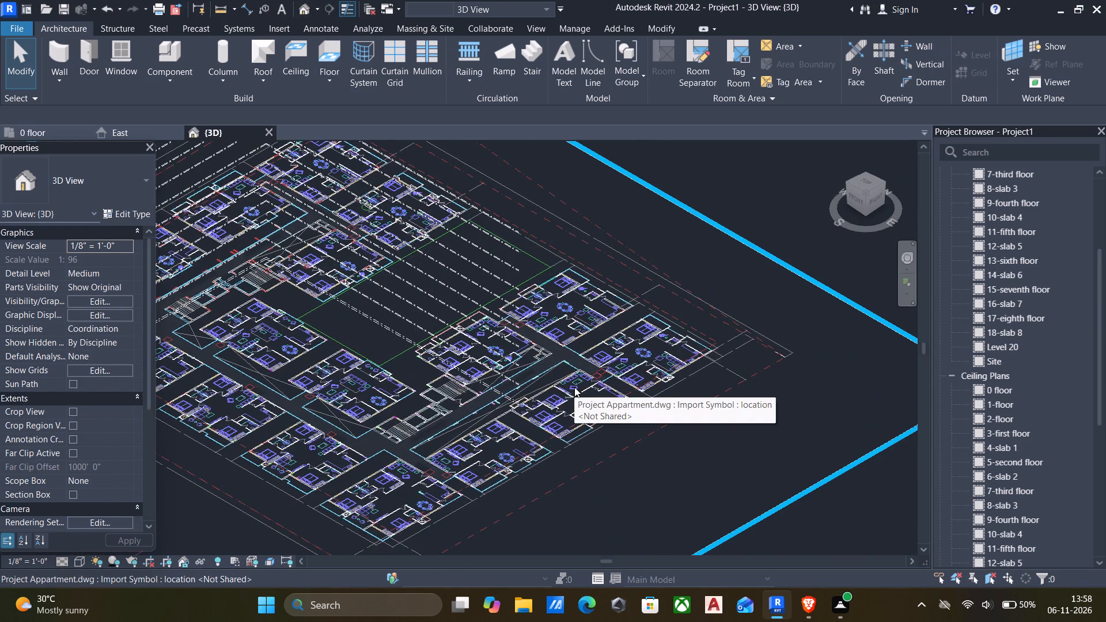
scroll(591, 389, up, 5)
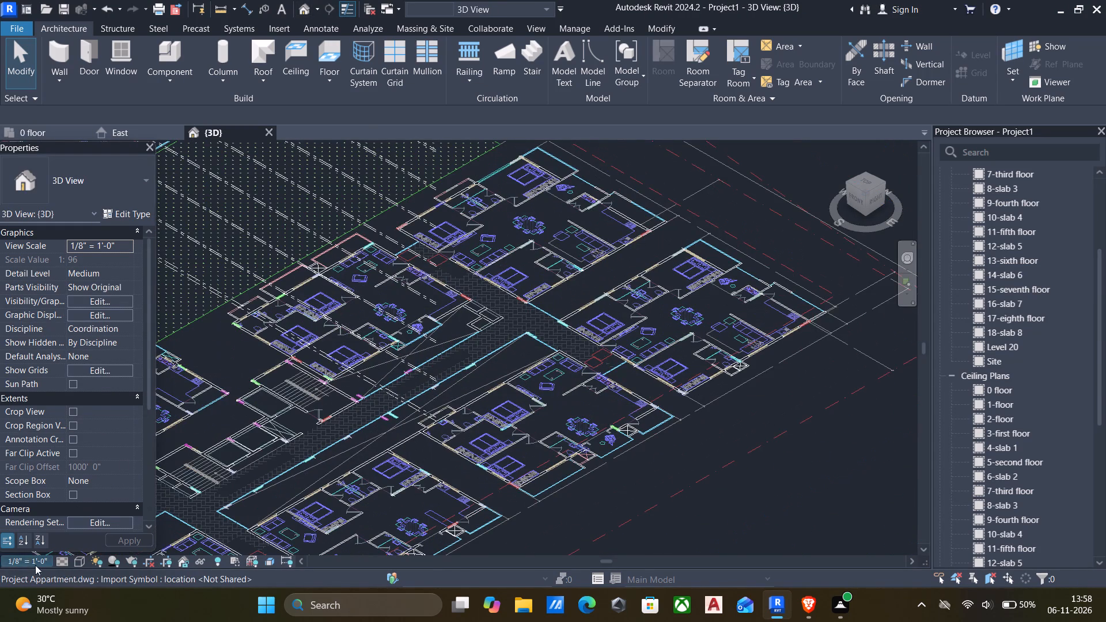
click(78, 564)
click(107, 503)
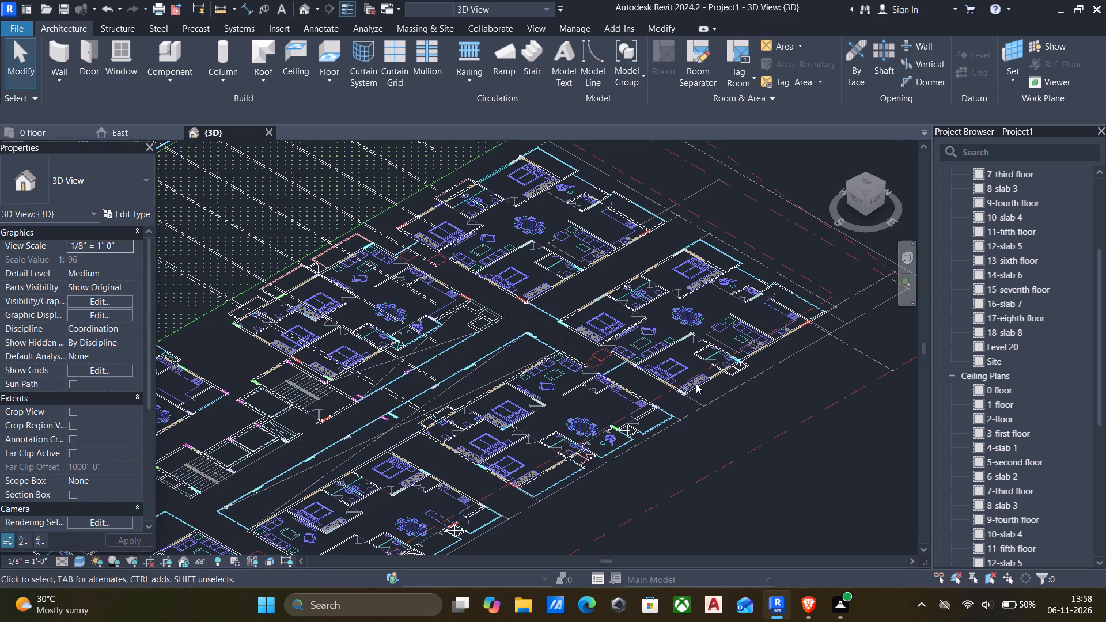
scroll(687, 392, down, 6)
scroll(479, 214, up, 5)
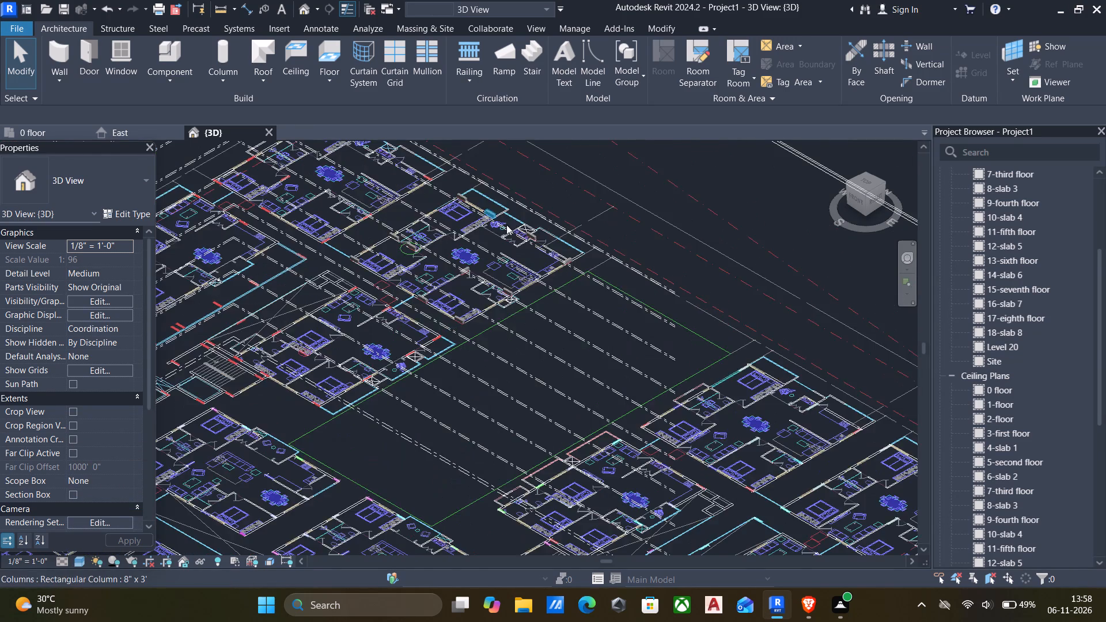
scroll(537, 235, up, 10)
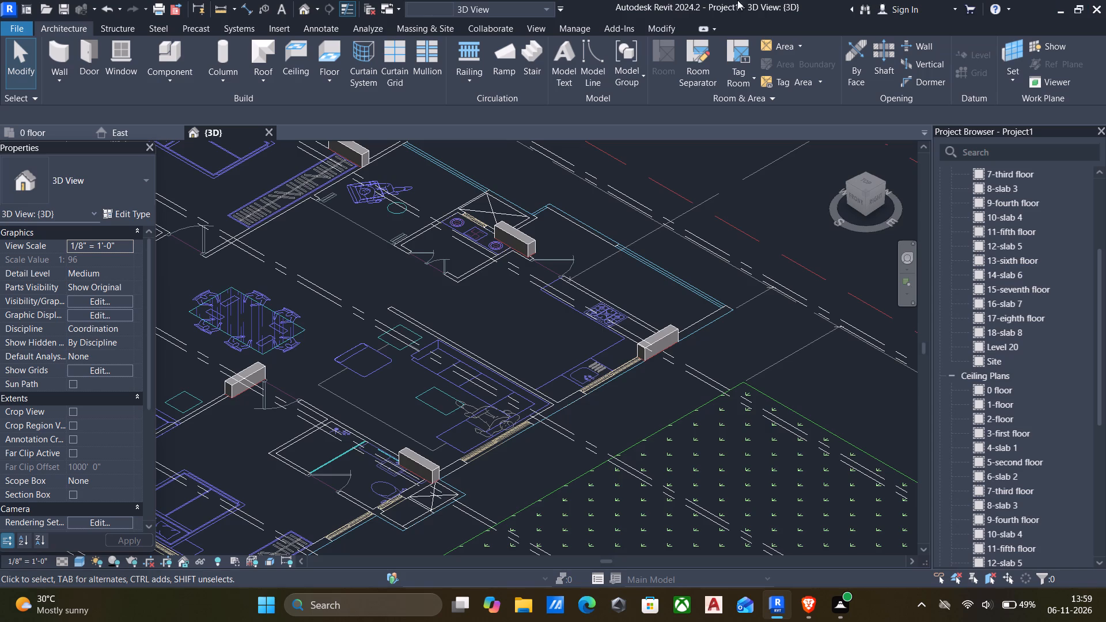
Select all instances of the 8" x 3' rectangular column and set their top level to Level 20.
click(646, 348)
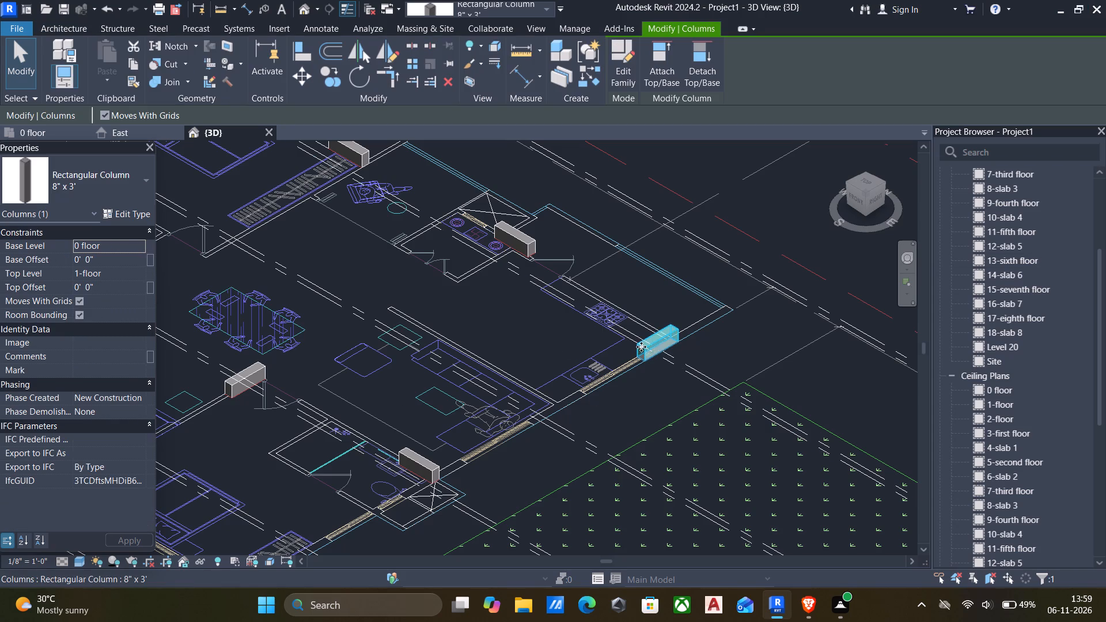
scroll(486, 336, down, 4)
text(sa)
scroll(372, 307, down, 6)
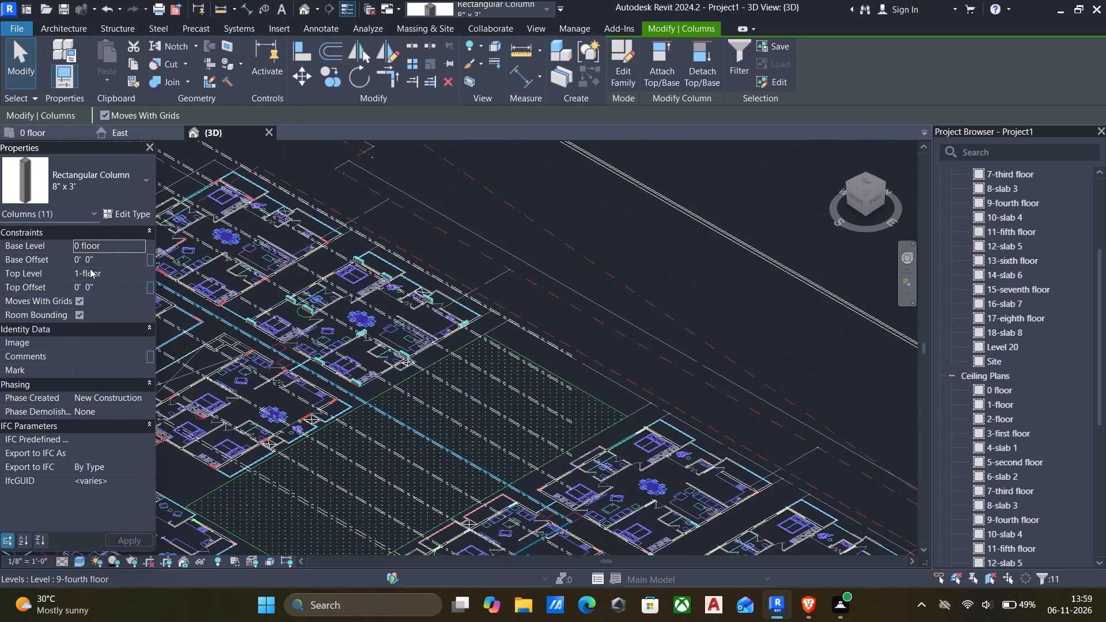
click(138, 274)
scroll(131, 304, down, 15)
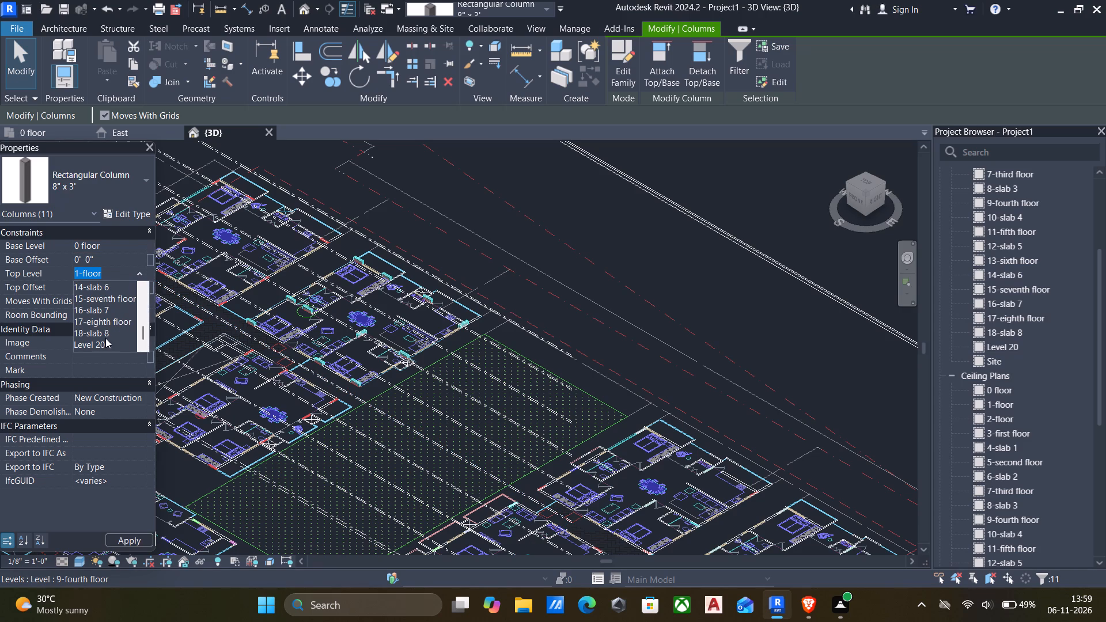
scroll(104, 338, down, 7)
click(102, 341)
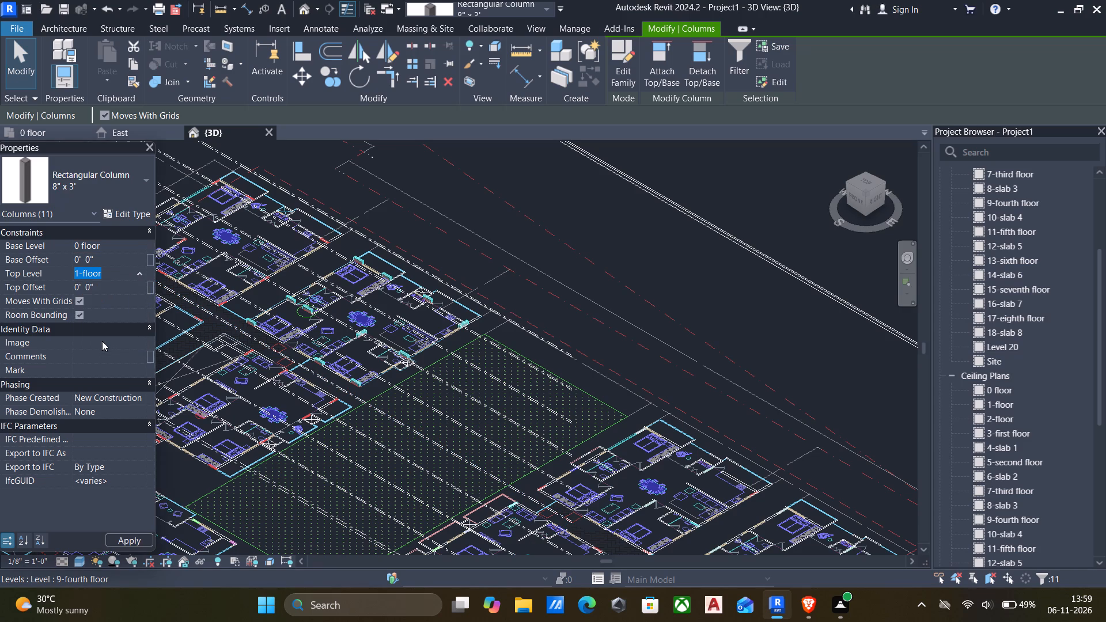
scroll(449, 292, down, 5)
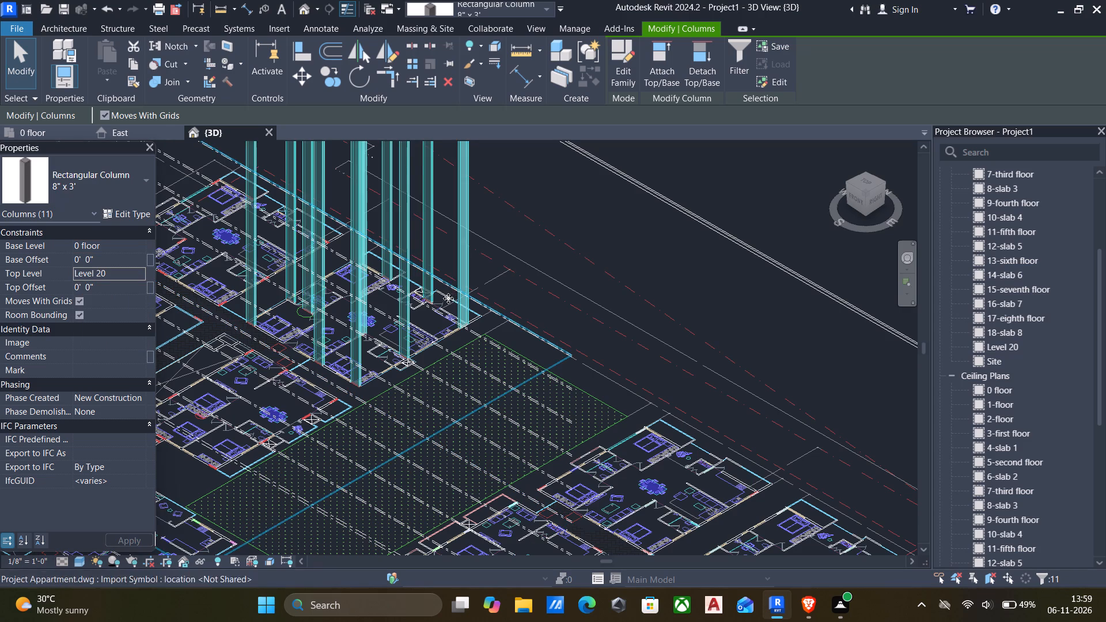
Clear the selection and examine the extended columns in 3D from different sides.
scroll(448, 298, down, 7)
scroll(435, 276, up, 12)
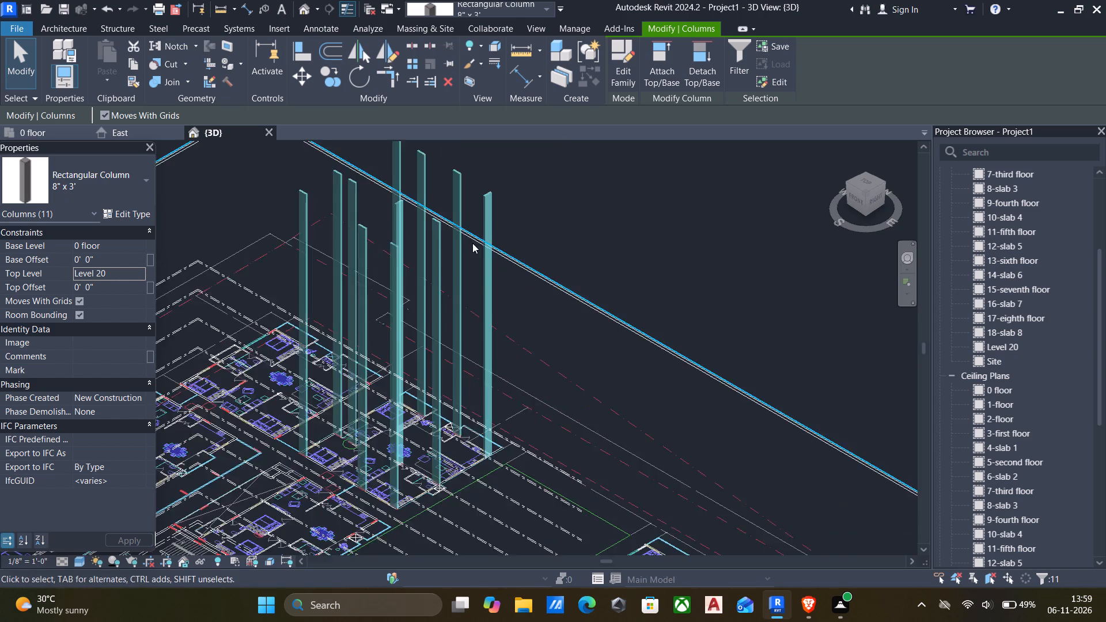
scroll(472, 243, up, 5)
key(Escape)
scroll(498, 242, down, 4)
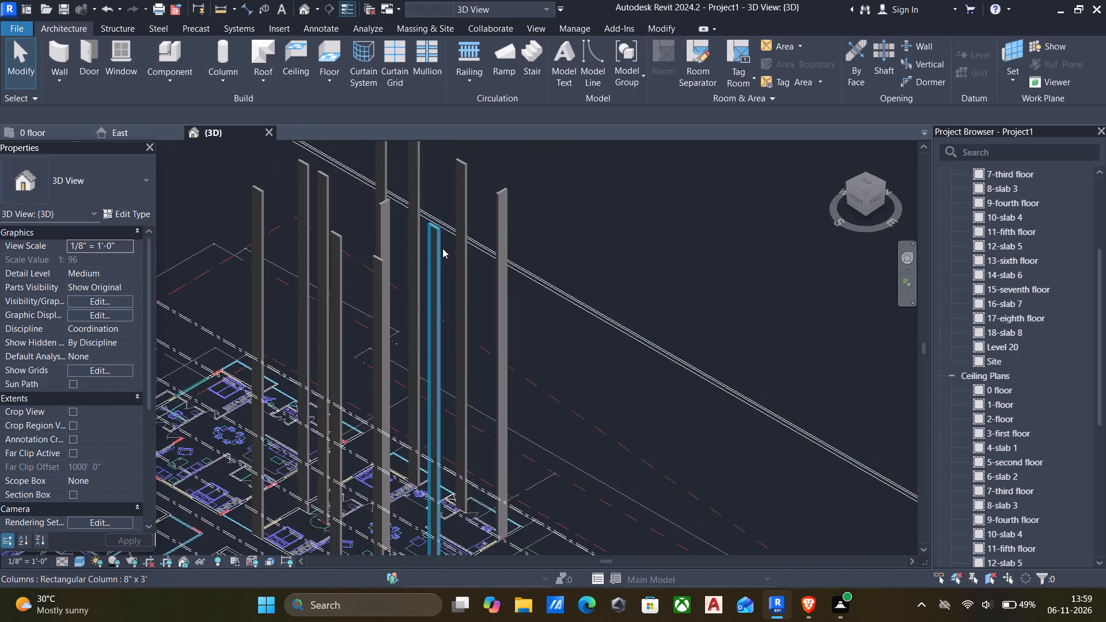
scroll(440, 252, down, 5)
shift+middle_drag(426, 279, 363, 266)
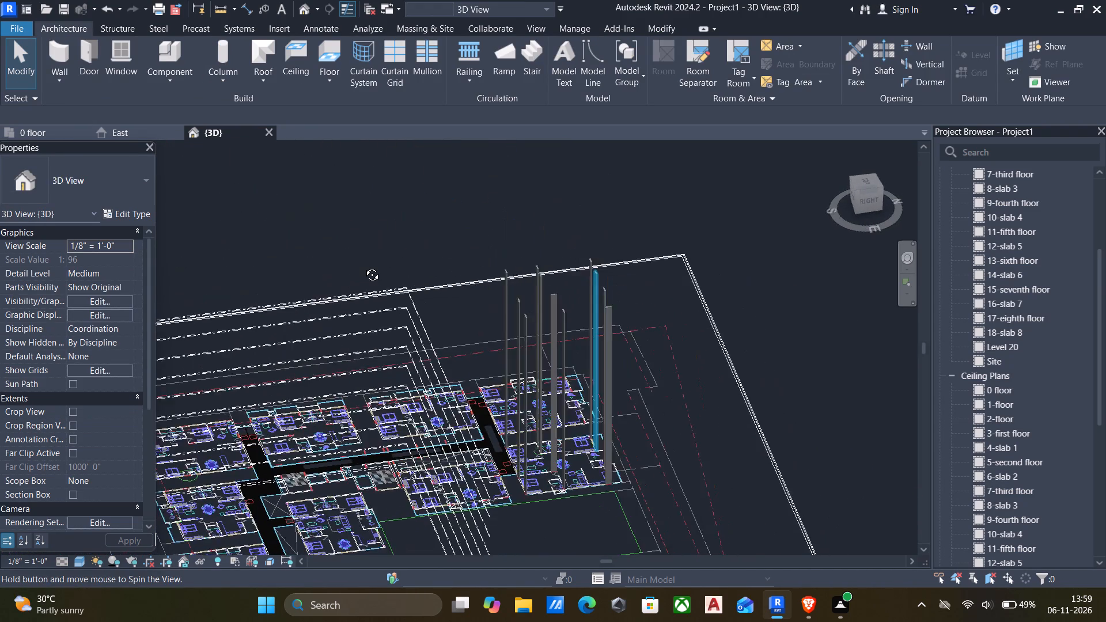
shift+middle_drag(363, 266, 377, 263)
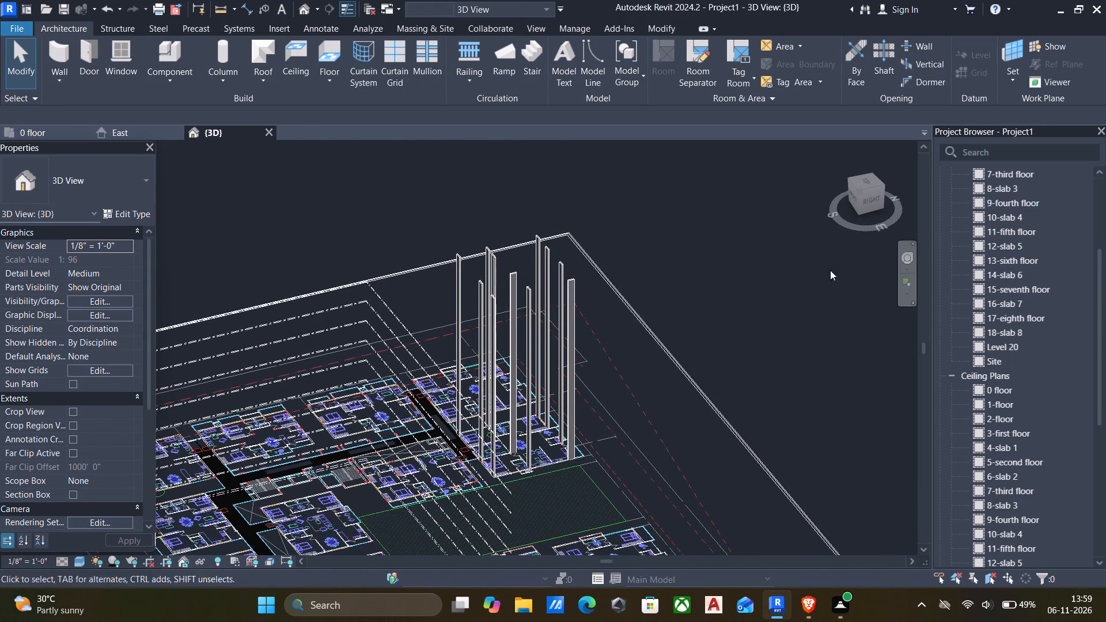
Reopen the 0 floor plan and check the columns and red blocks of the two adjoining apartments.
scroll(1000, 269, up, 12)
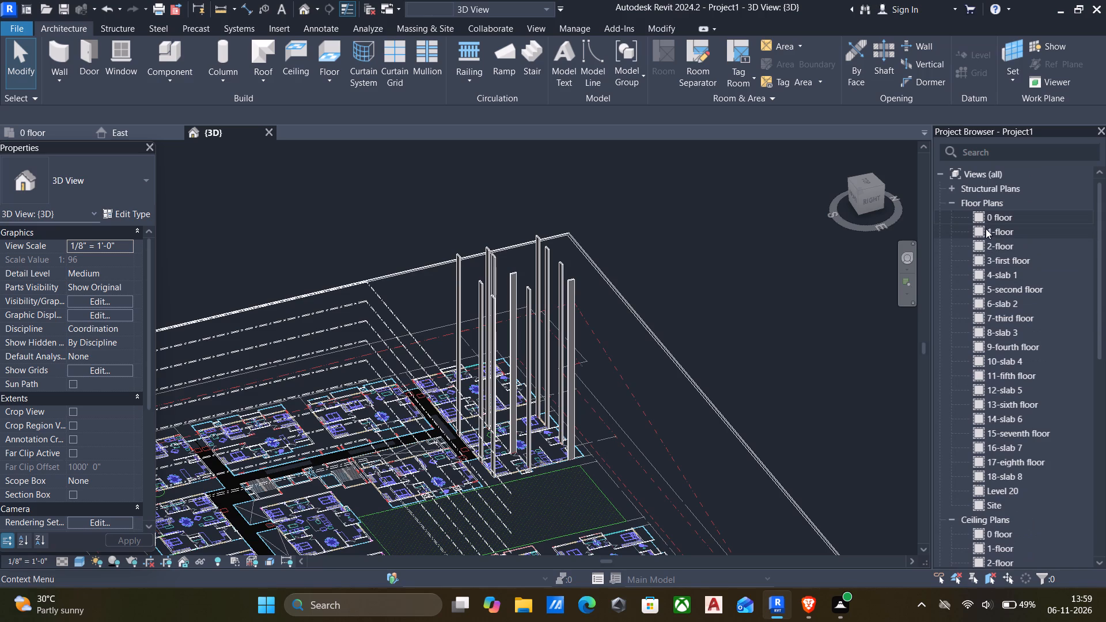
double_click(977, 217)
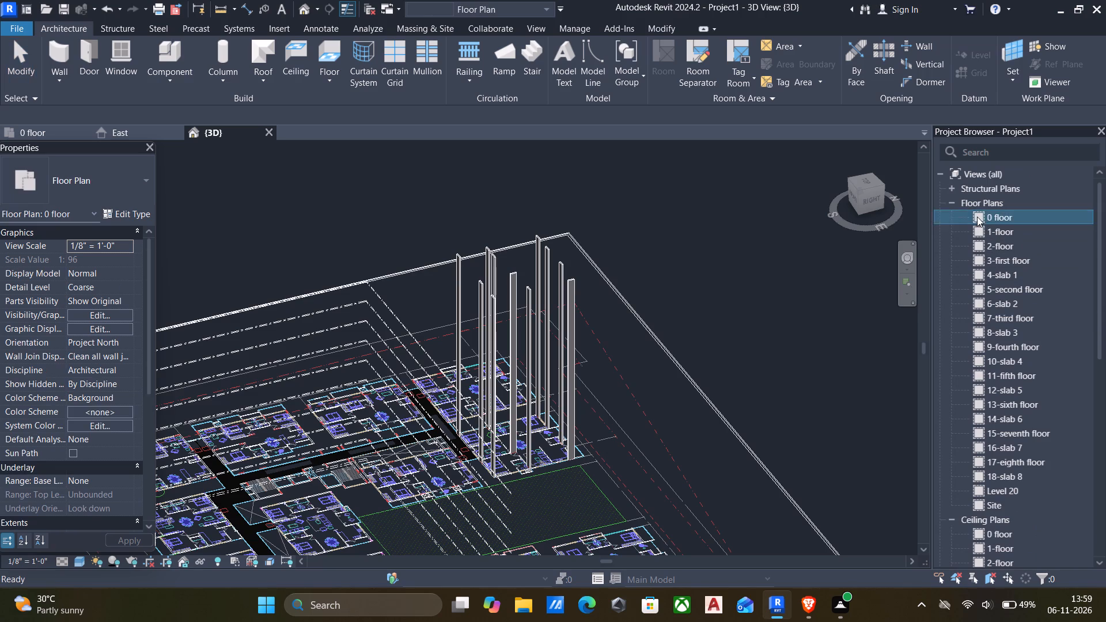
scroll(544, 265, down, 5)
scroll(494, 227, up, 7)
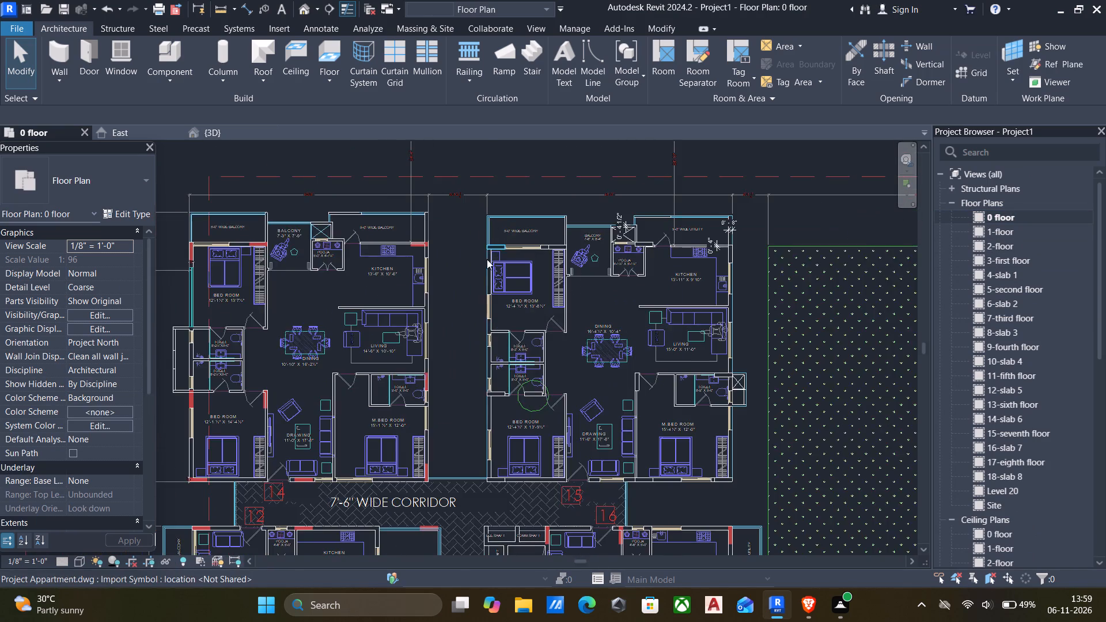
scroll(487, 259, up, 2)
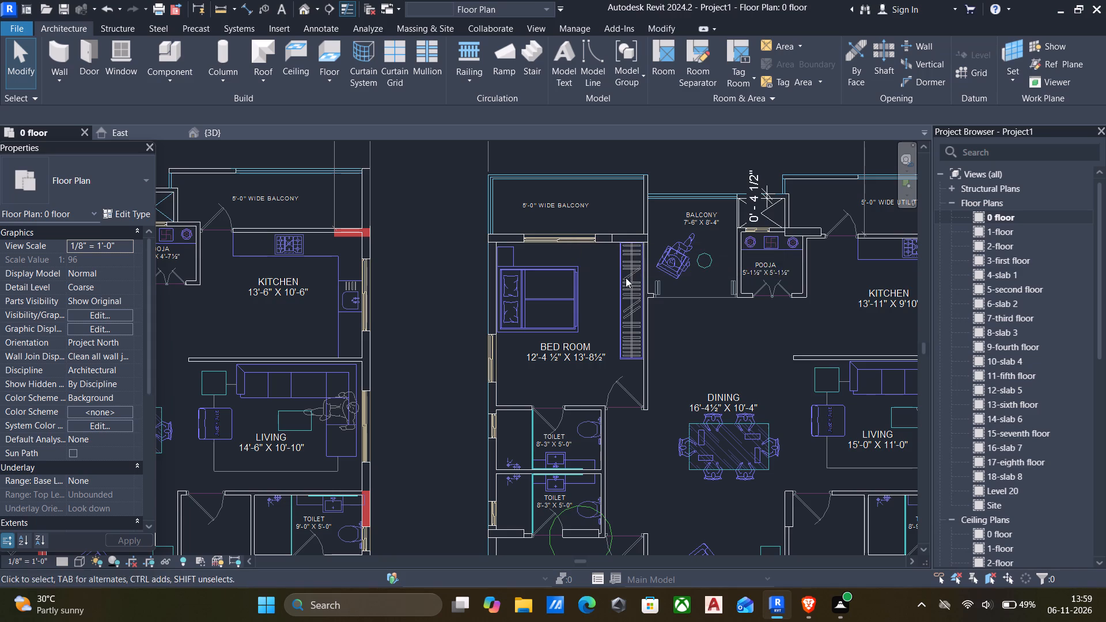
scroll(632, 285, down, 4)
middle_drag(662, 306, 589, 303)
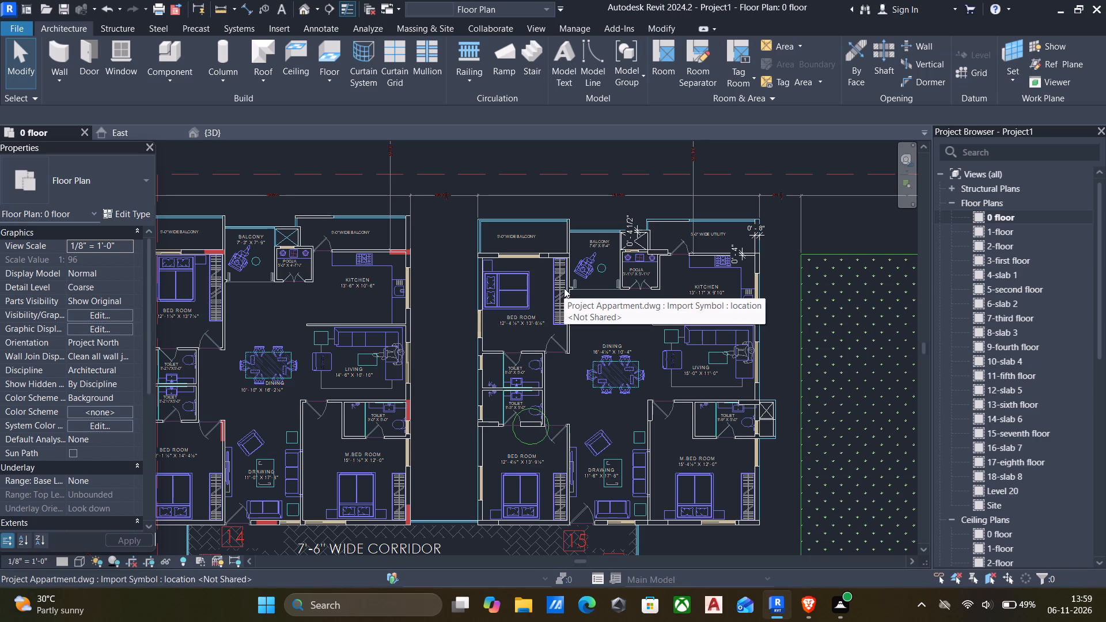
scroll(412, 282, down, 6)
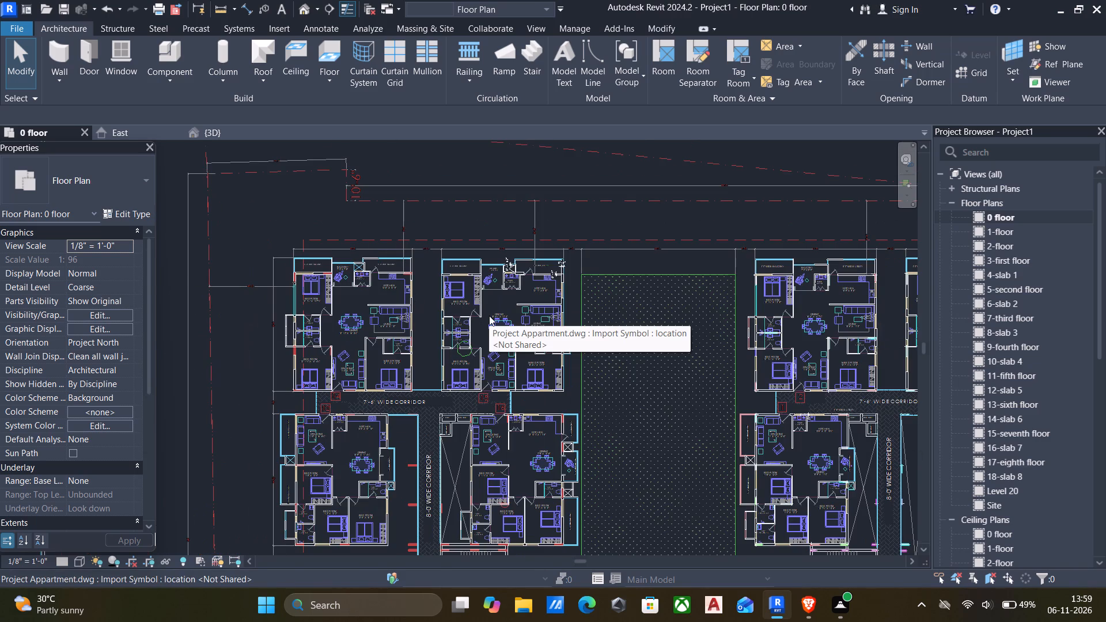
scroll(433, 262, up, 9)
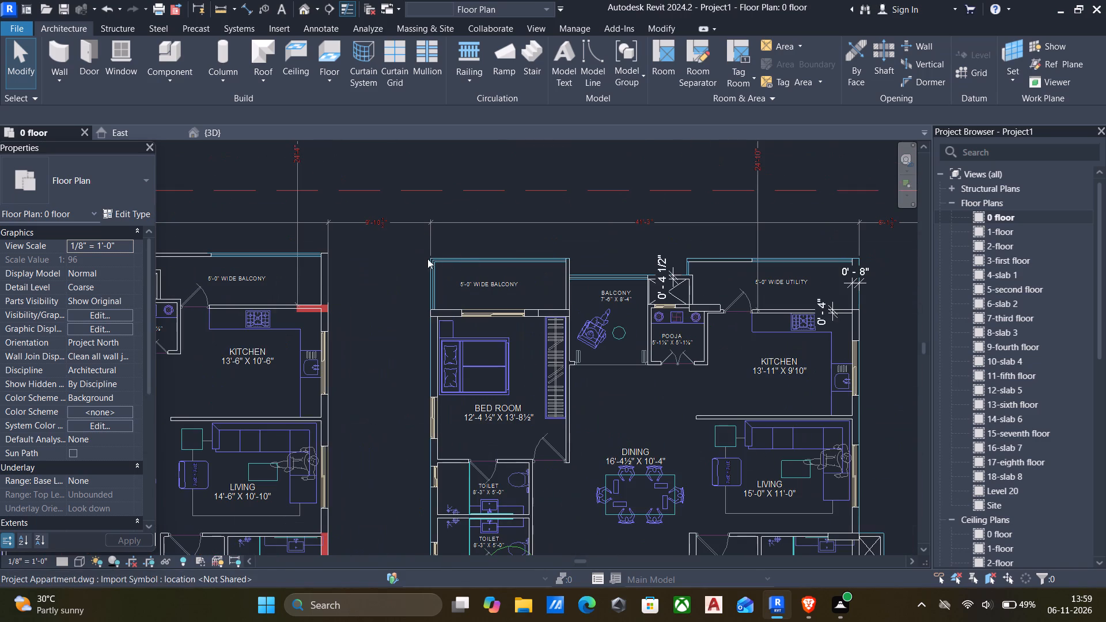
scroll(489, 324, up, 3)
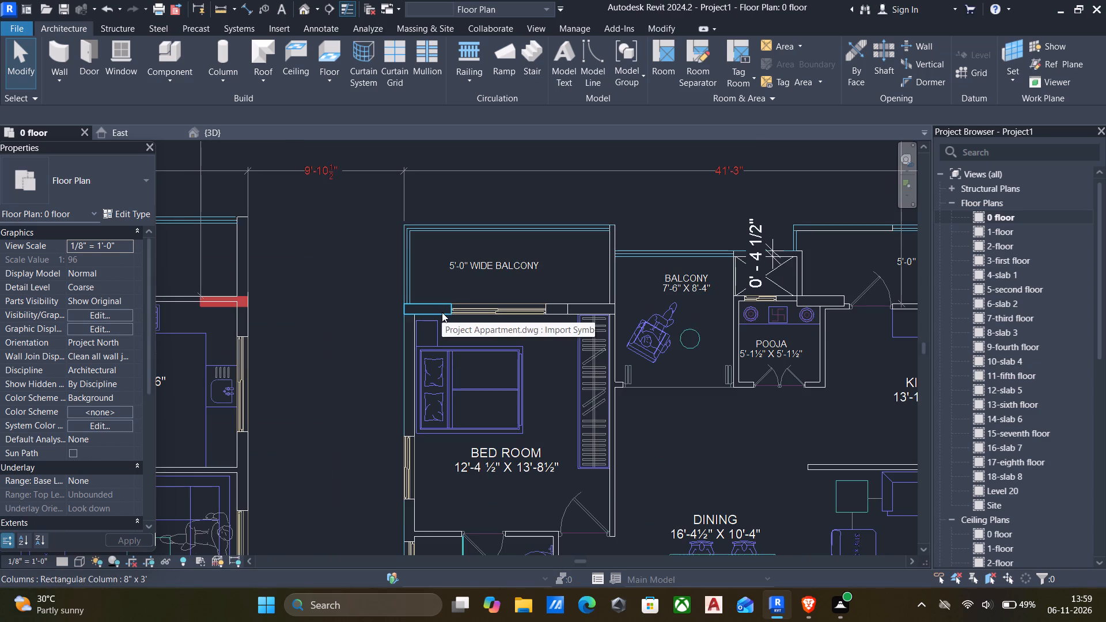
Place two 8" x 3' rectangular columns at apartment 14's red blocks on the kitchen and upper bedroom balcony walls.
click(442, 312)
scroll(444, 314, down, 5)
key(c)
key(s)
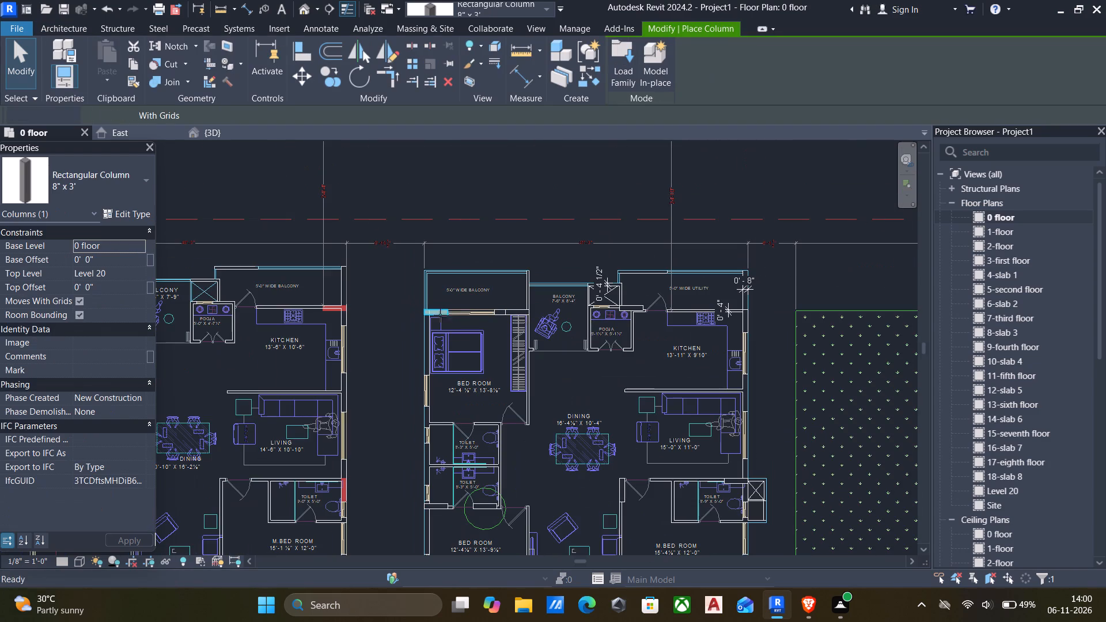
scroll(305, 316, up, 10)
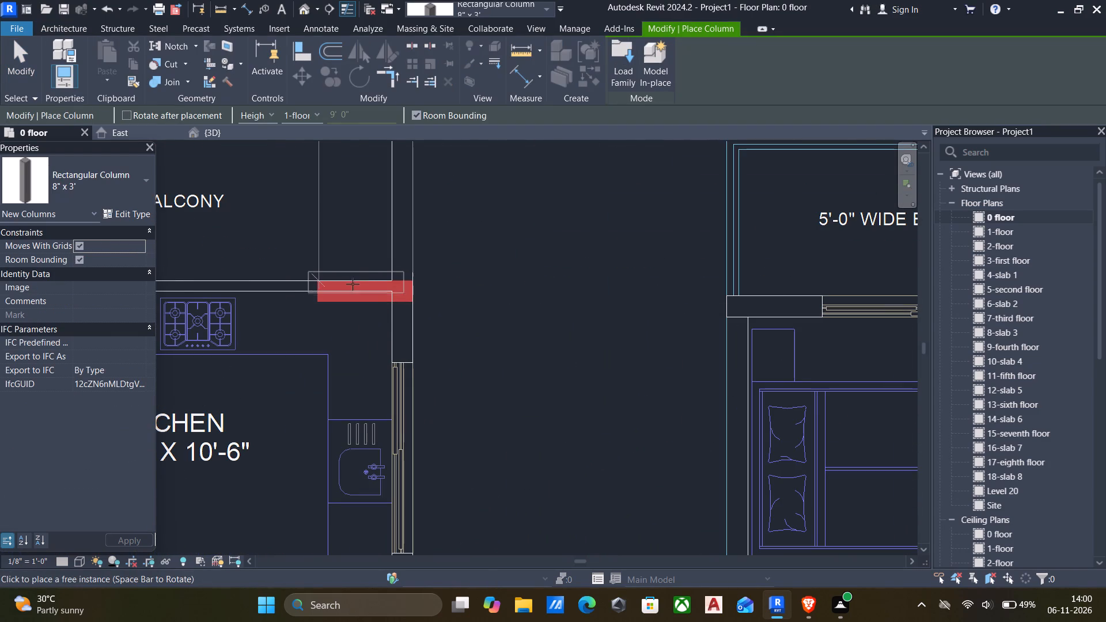
click(351, 285)
scroll(352, 296, down, 7)
middle_drag(351, 342, 524, 314)
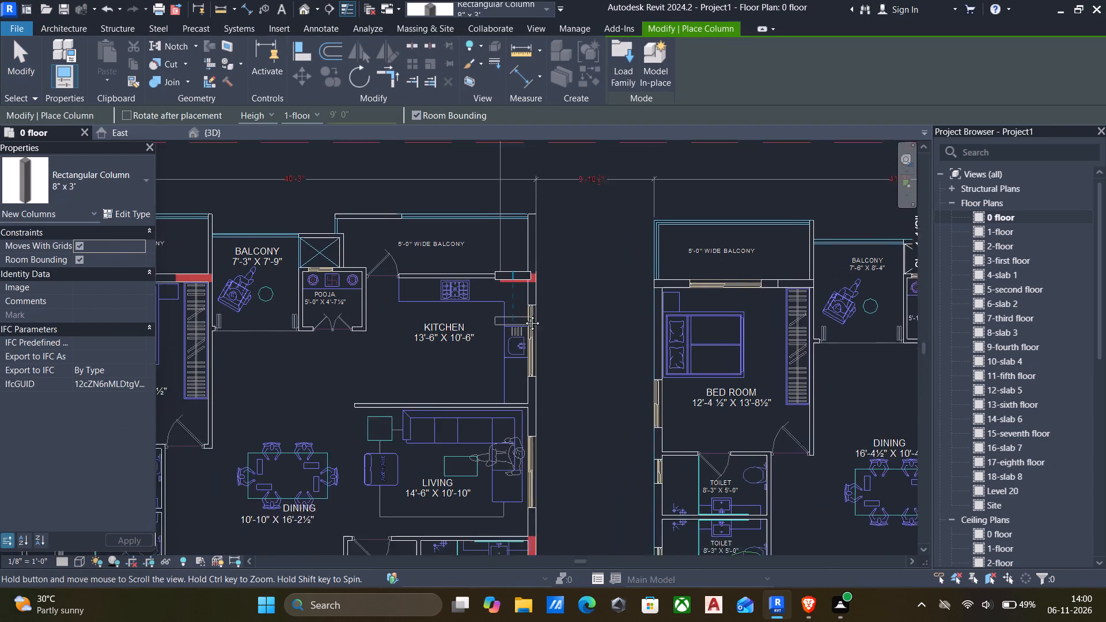
middle_drag(524, 314, 586, 300)
scroll(304, 272, down, 4)
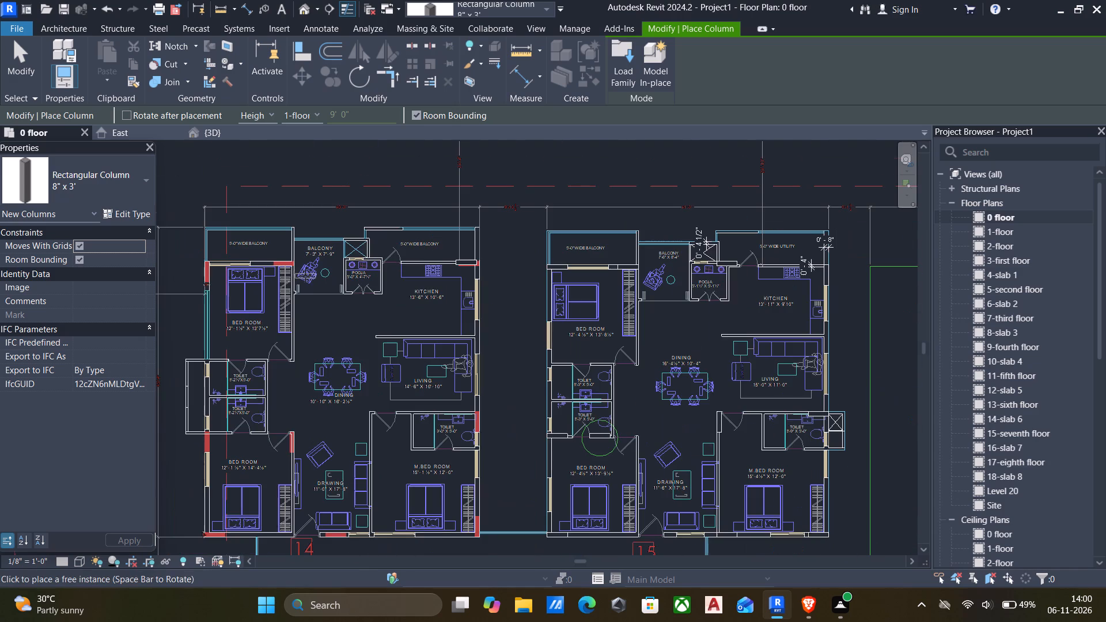
scroll(278, 261, up, 5)
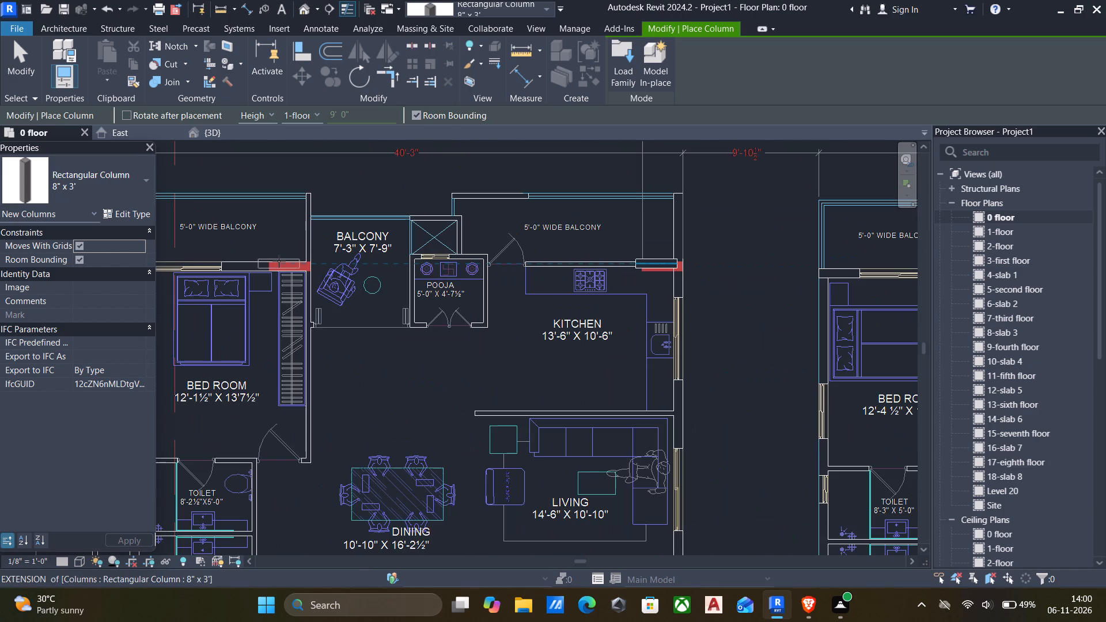
click(279, 261)
Rotate the column lengthwise and place one on the upper bedroom's outer wall block and one at the master bedroom toilet's outer block.
scroll(314, 287, down, 4)
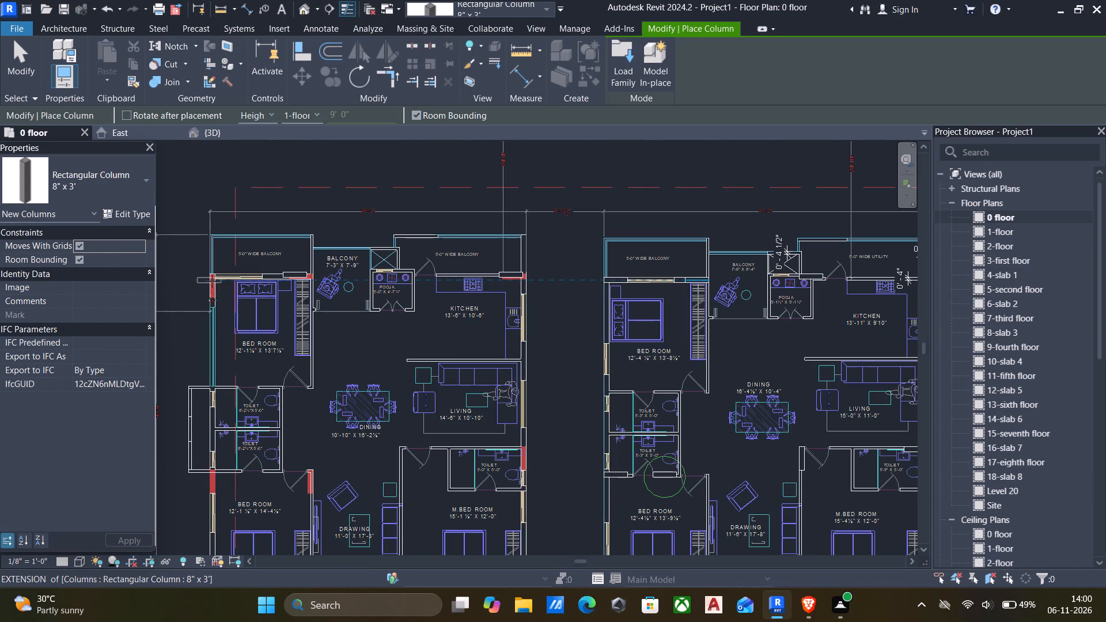
key(space)
click(210, 280)
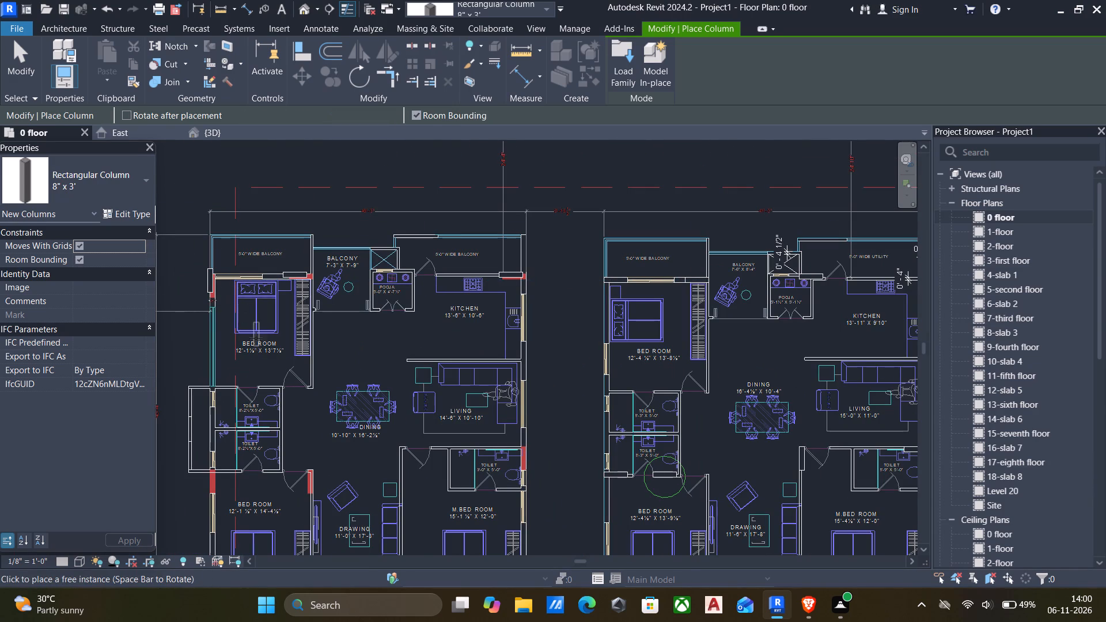
scroll(475, 434, down, 2)
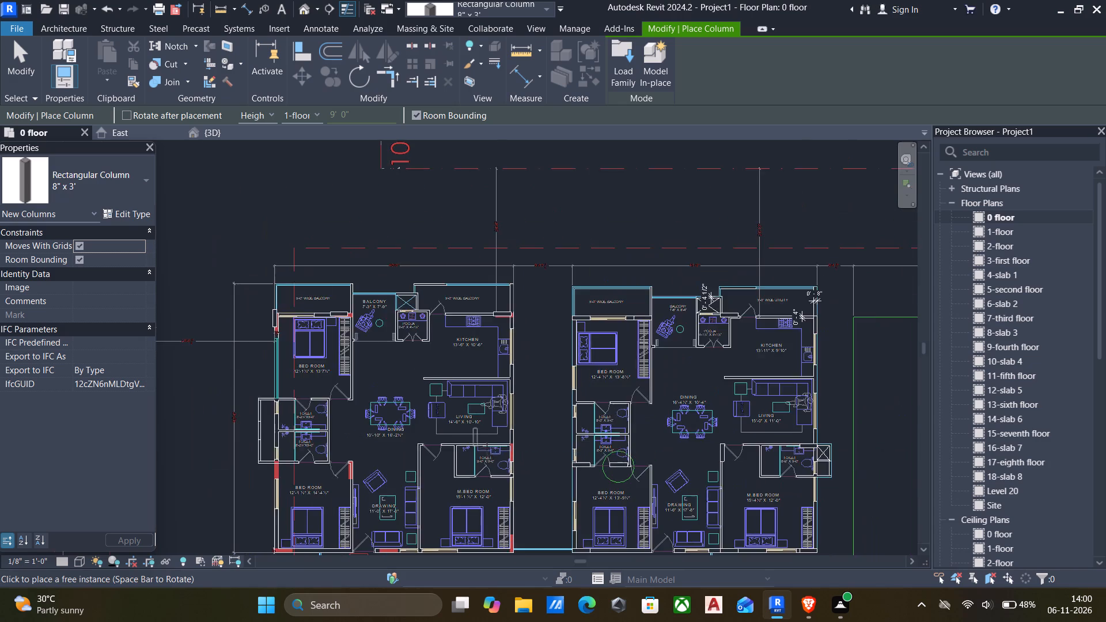
scroll(497, 457, up, 9)
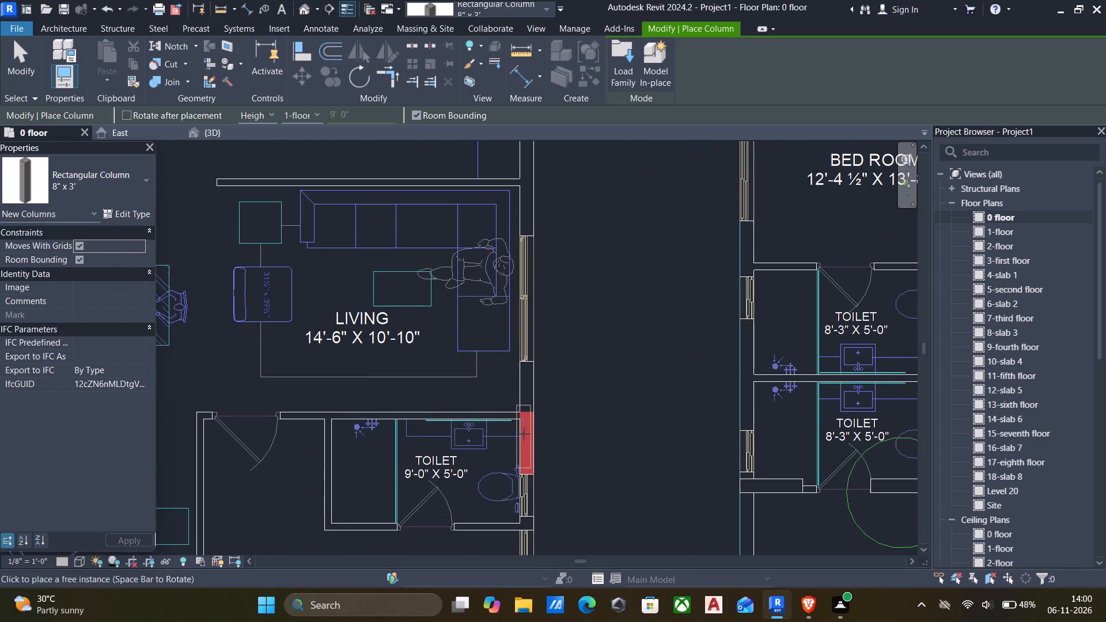
click(533, 428)
Place two more rotated 8" x 3' columns at the red blocks on both side walls of the 12'-1 ½" x 14'-4½" bedroom.
scroll(501, 437, down, 7)
middle_drag(424, 453, 507, 406)
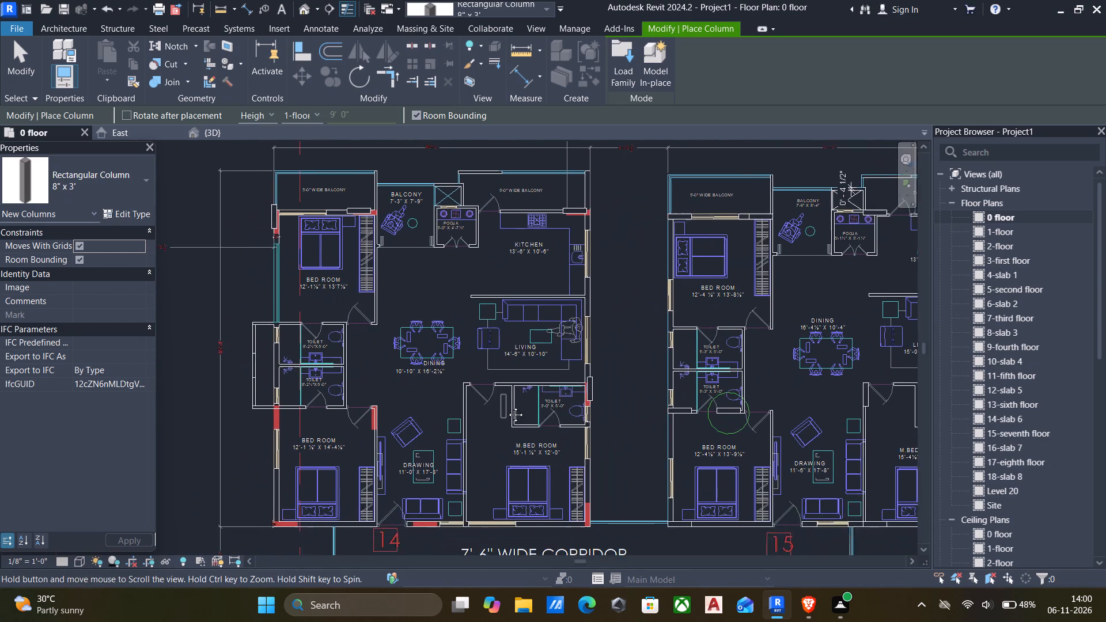
middle_drag(507, 406, 543, 397)
scroll(215, 415, up, 4)
scroll(357, 405, down, 2)
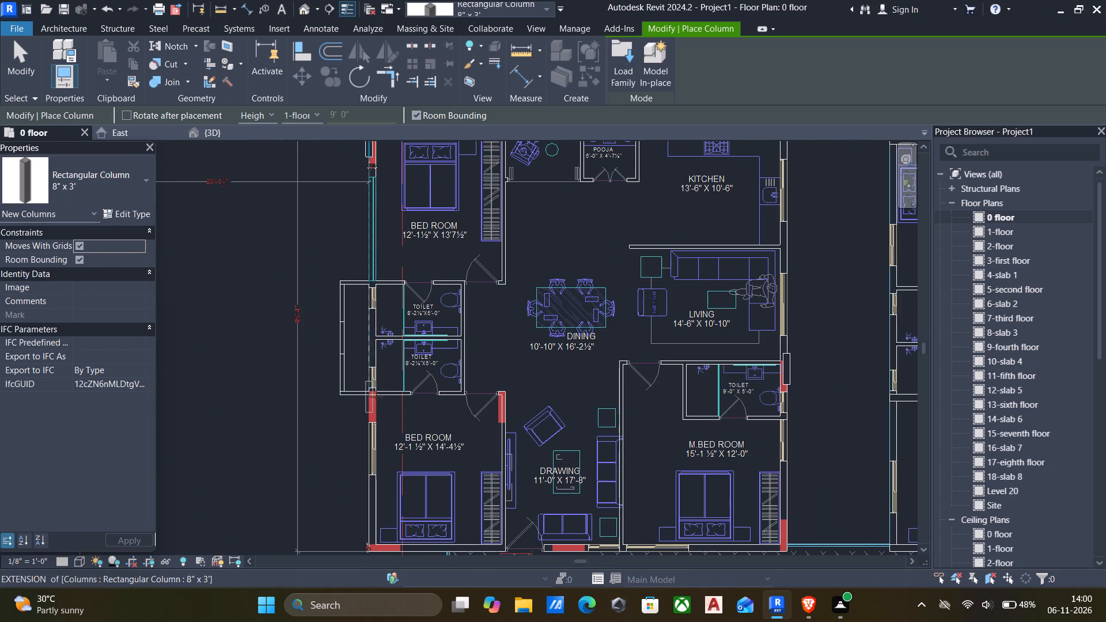
click(371, 401)
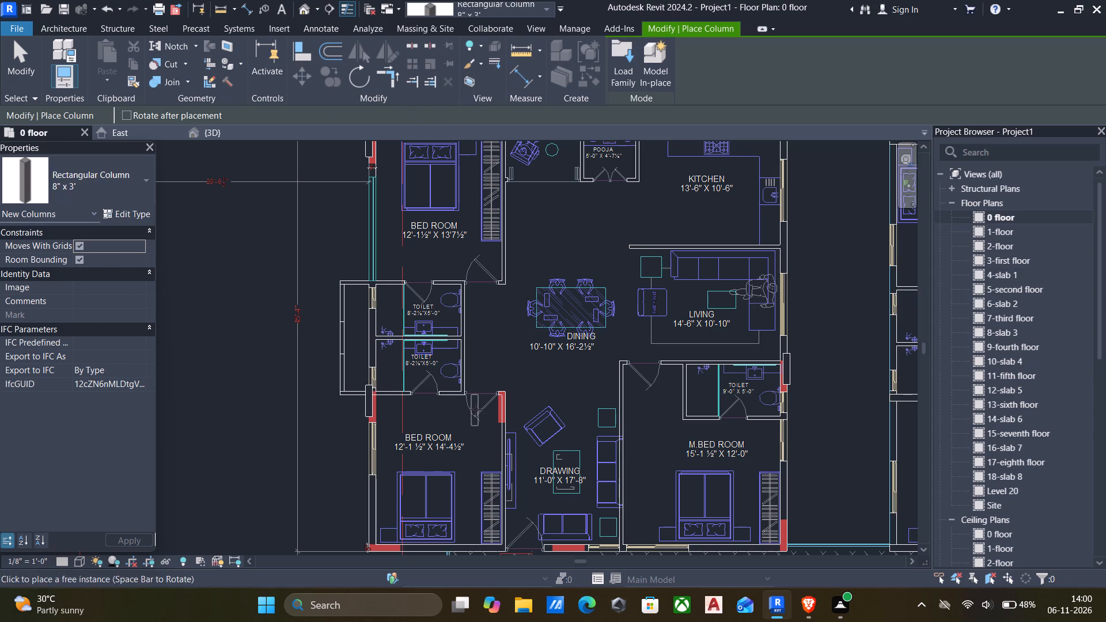
click(498, 403)
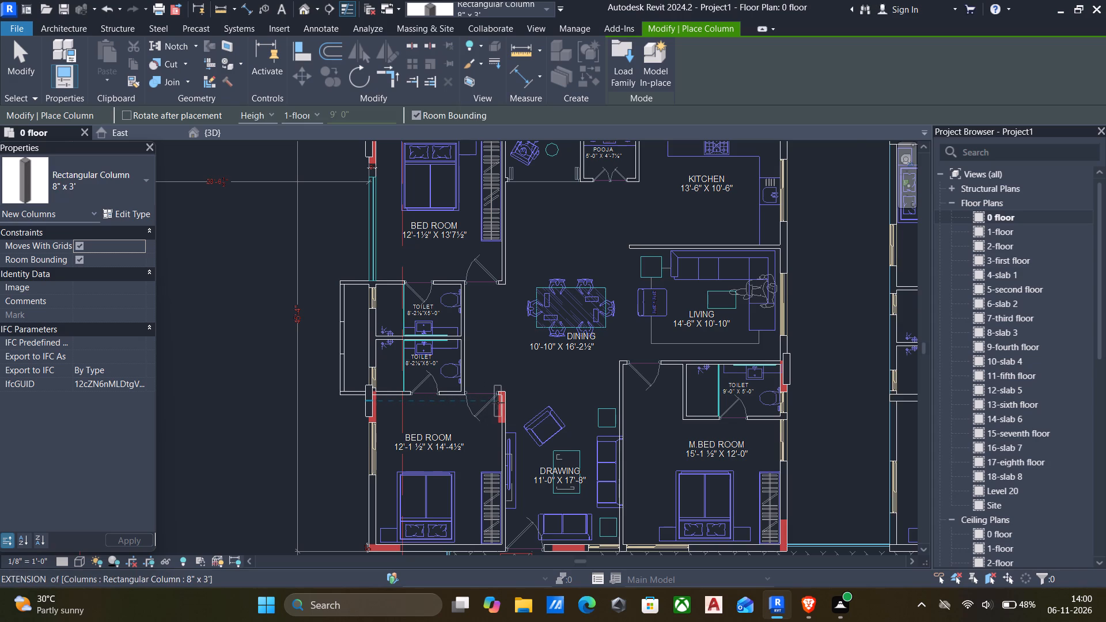
Turn the column parallel to the corridor and place one at the lower bedroom's corner block and one at the drawing room block.
scroll(447, 417, down, 5)
scroll(471, 483, up, 1)
scroll(414, 486, up, 4)
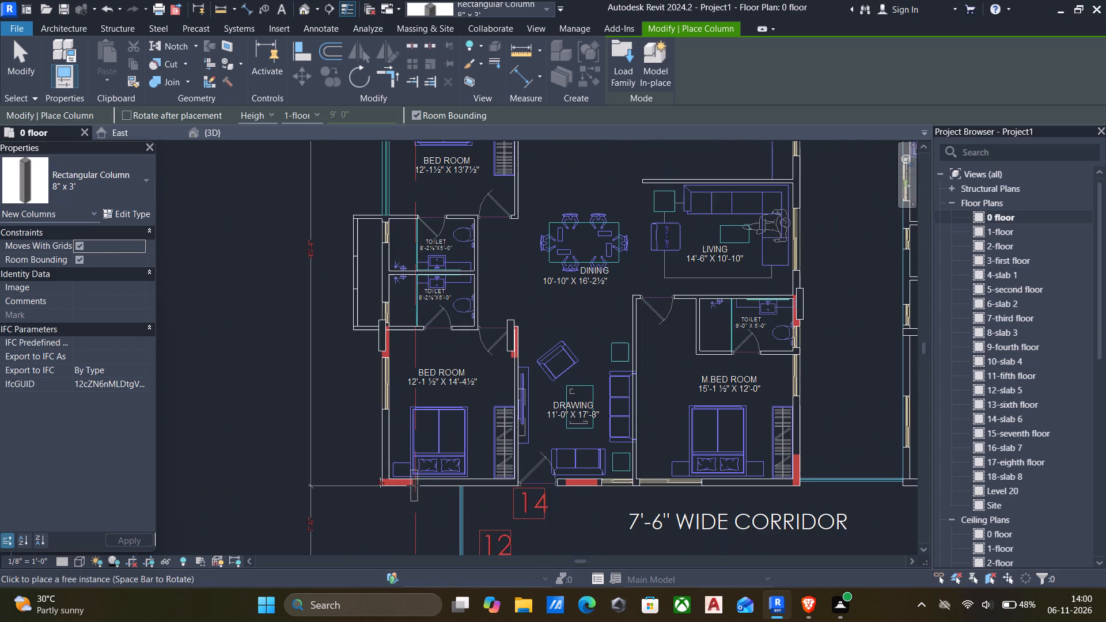
key(space)
scroll(400, 480, up, 4)
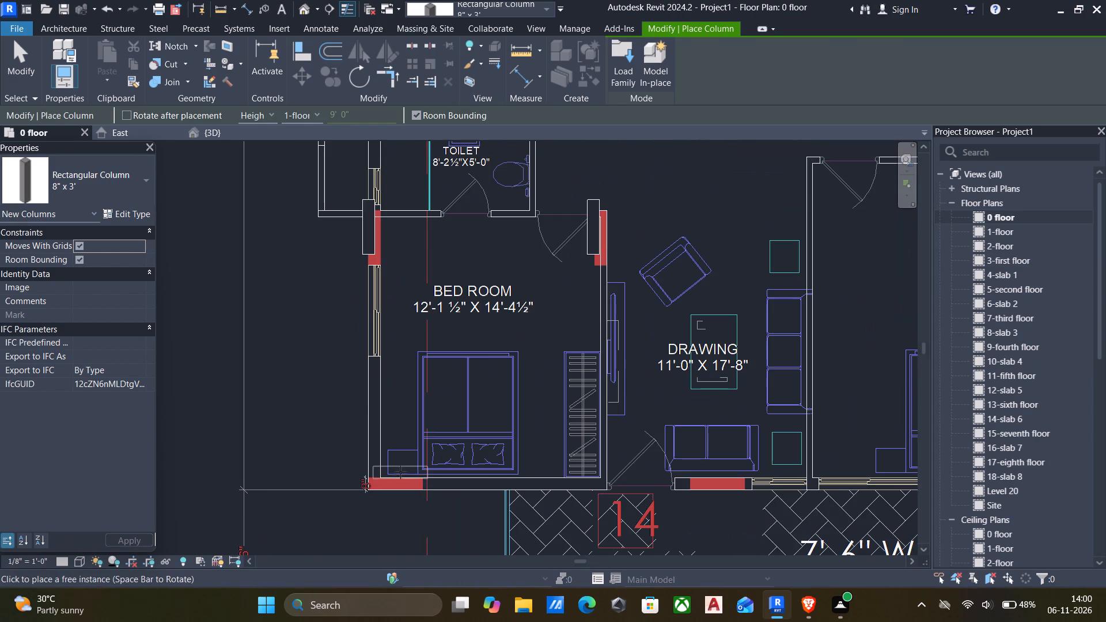
click(398, 476)
scroll(443, 477, down, 4)
scroll(622, 473, up, 4)
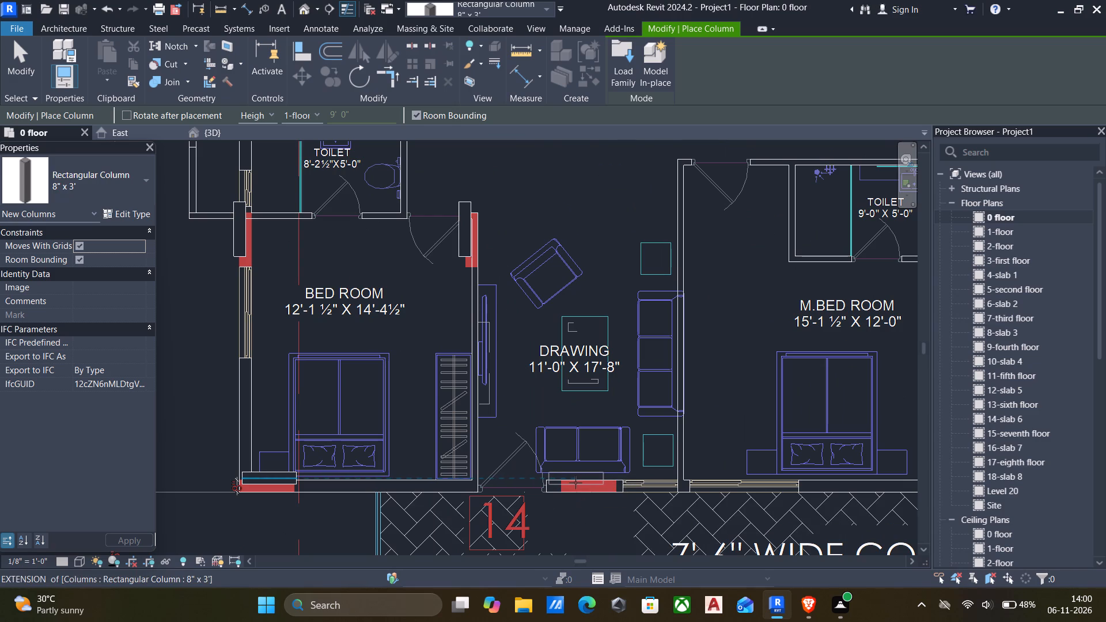
click(576, 481)
Rotate the column and place it at the red block on the master bedroom's outer corner beside the corridor, ending column placement.
scroll(578, 481, down, 6)
scroll(749, 475, up, 3)
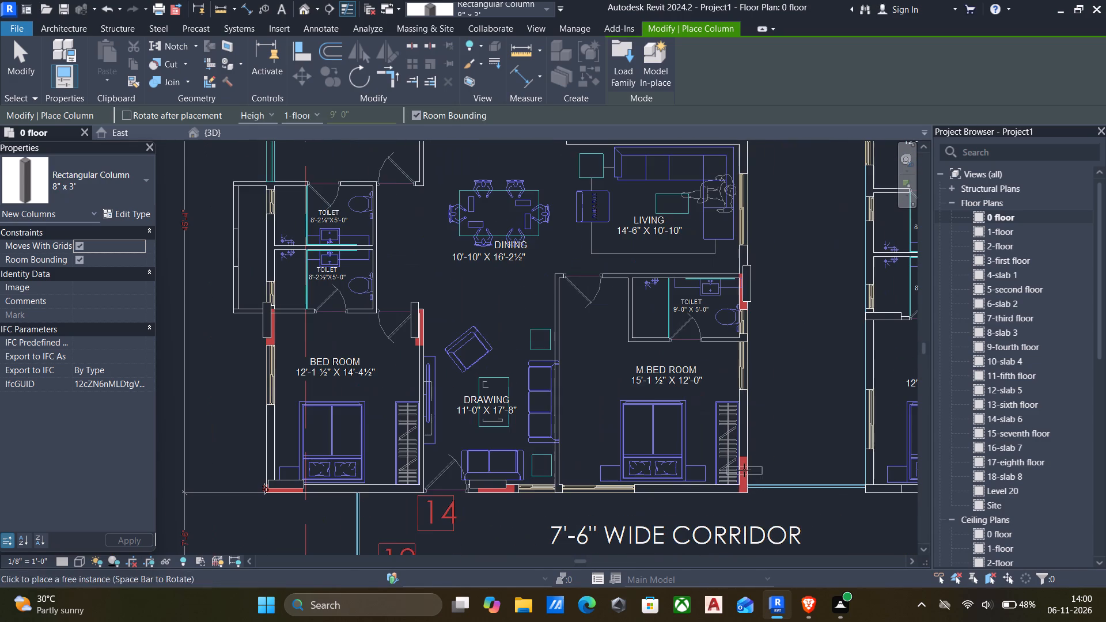
key(space)
click(742, 468)
scroll(742, 468, down, 5)
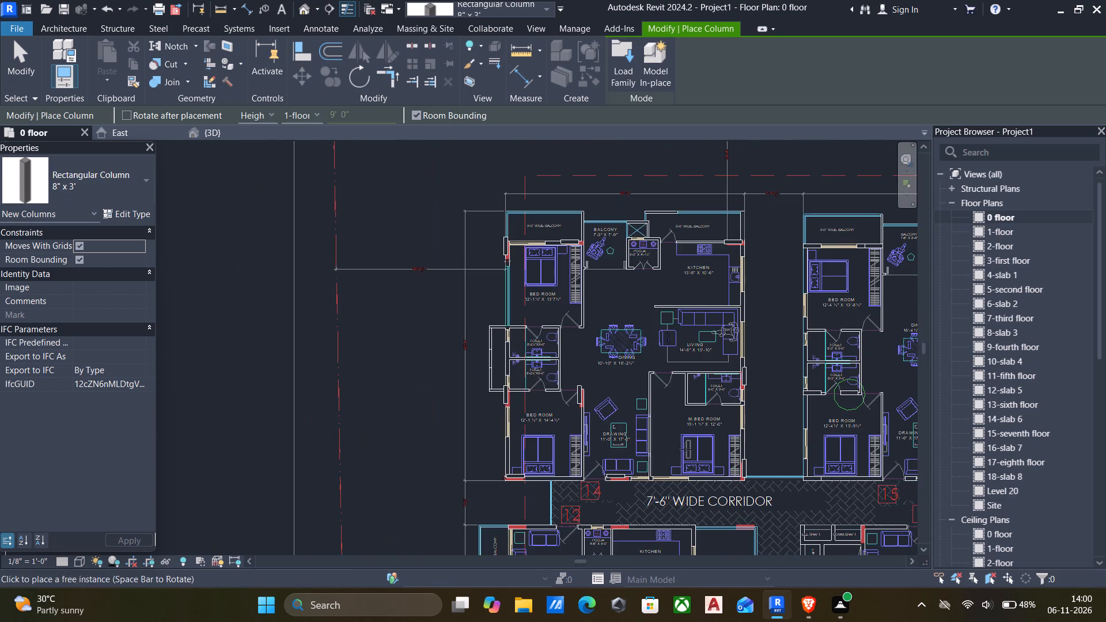
middle_drag(649, 457, 524, 398)
scroll(520, 396, down, 5)
key(Escape)
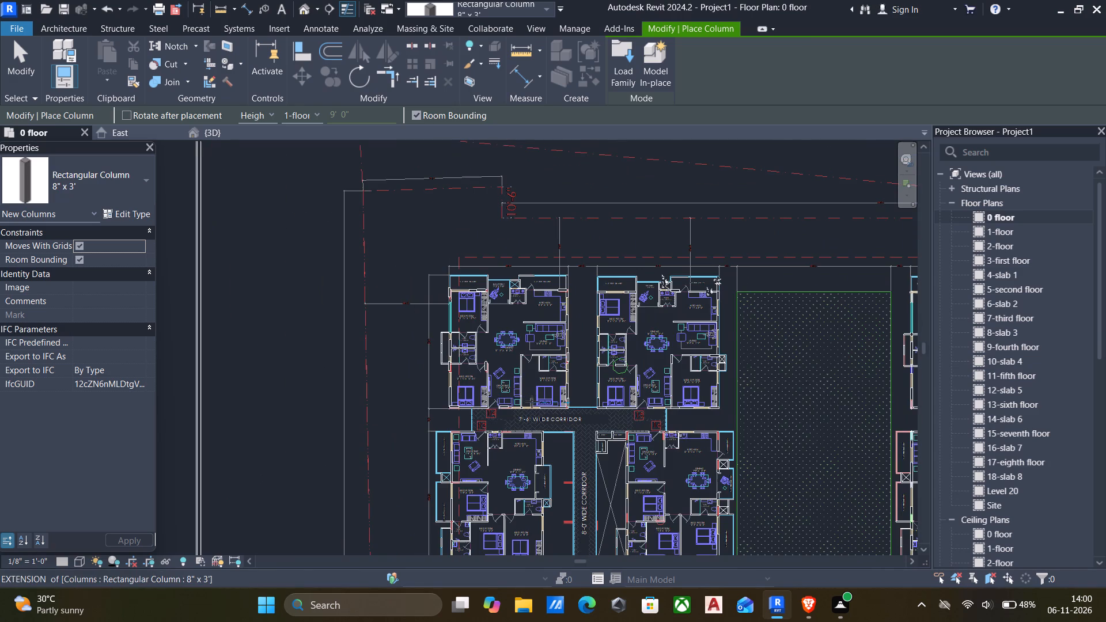
key(Escape)
Align the kitchen column's lower and outer edges with the matching edges of its red block.
text(al)
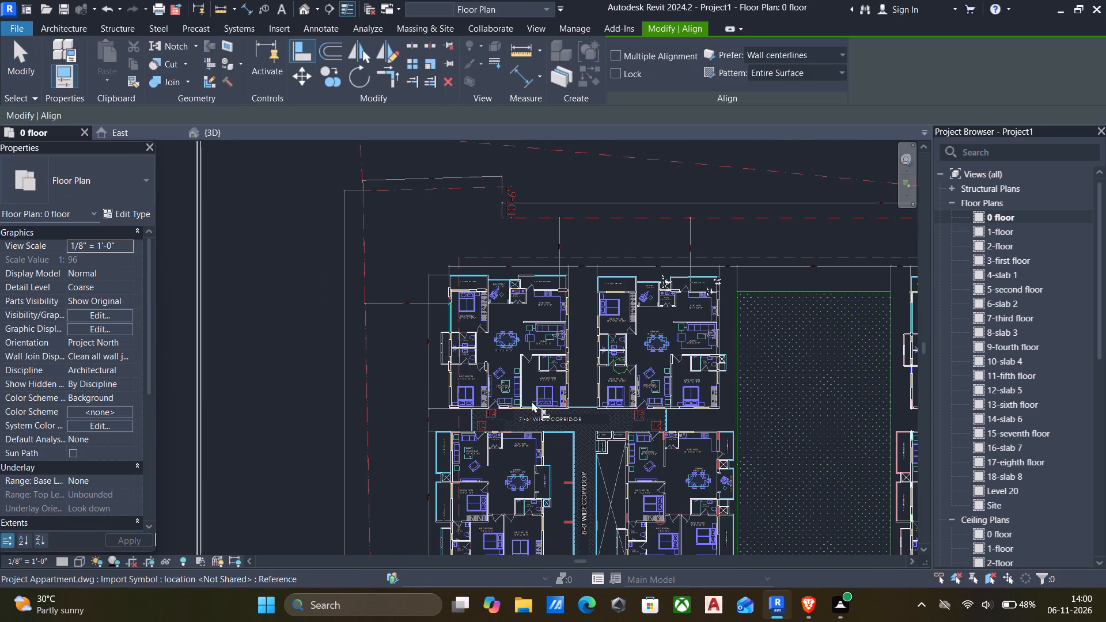
scroll(557, 279, up, 15)
scroll(585, 323, up, 4)
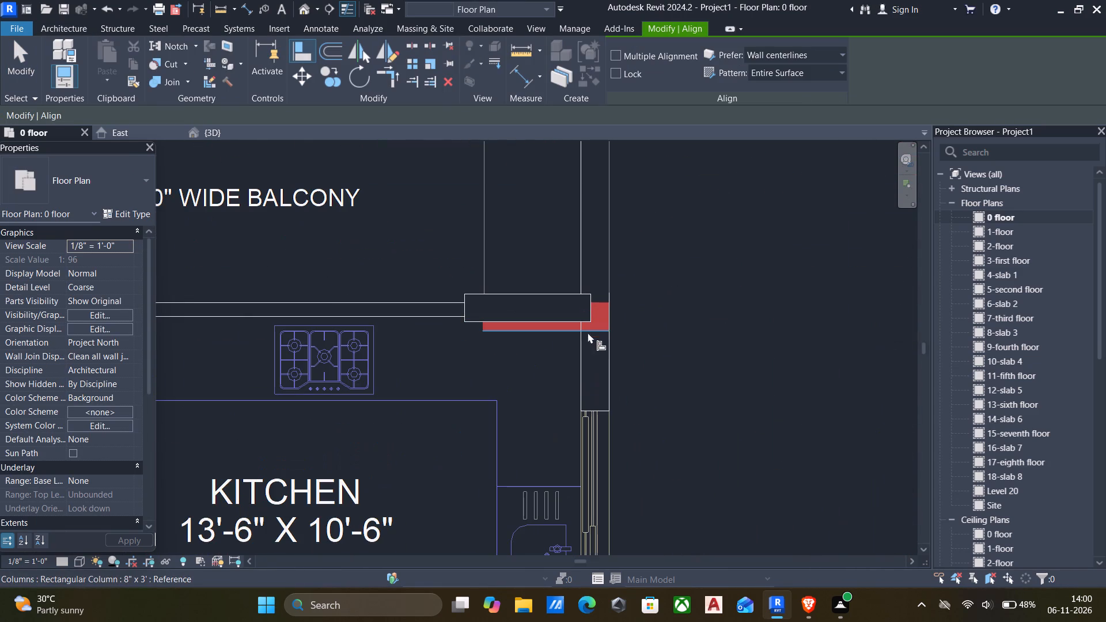
click(593, 332)
click(575, 318)
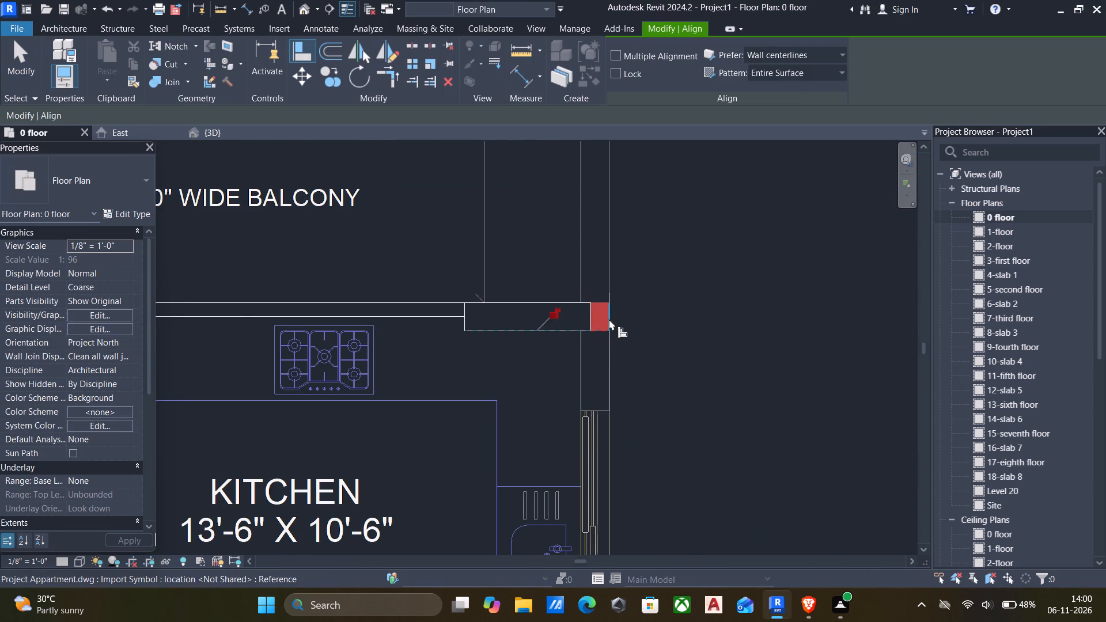
click(610, 319)
click(593, 318)
scroll(589, 323, down, 7)
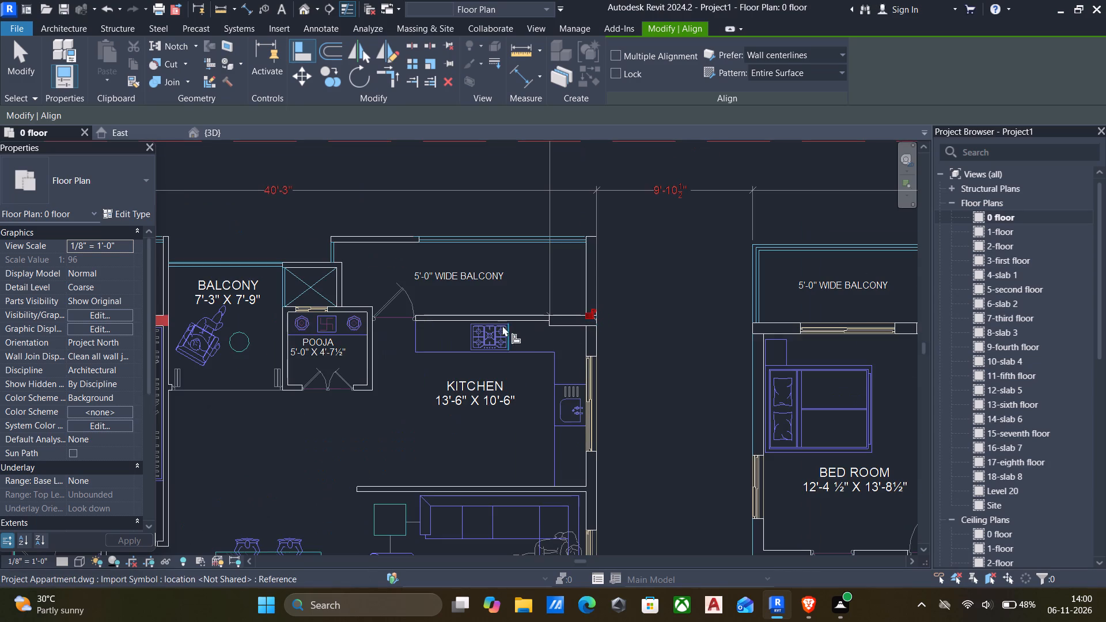
Align the column between the upper bedroom and its balcony with the end and lower edges of its red block.
middle_drag(372, 330, 698, 298)
scroll(446, 296, up, 4)
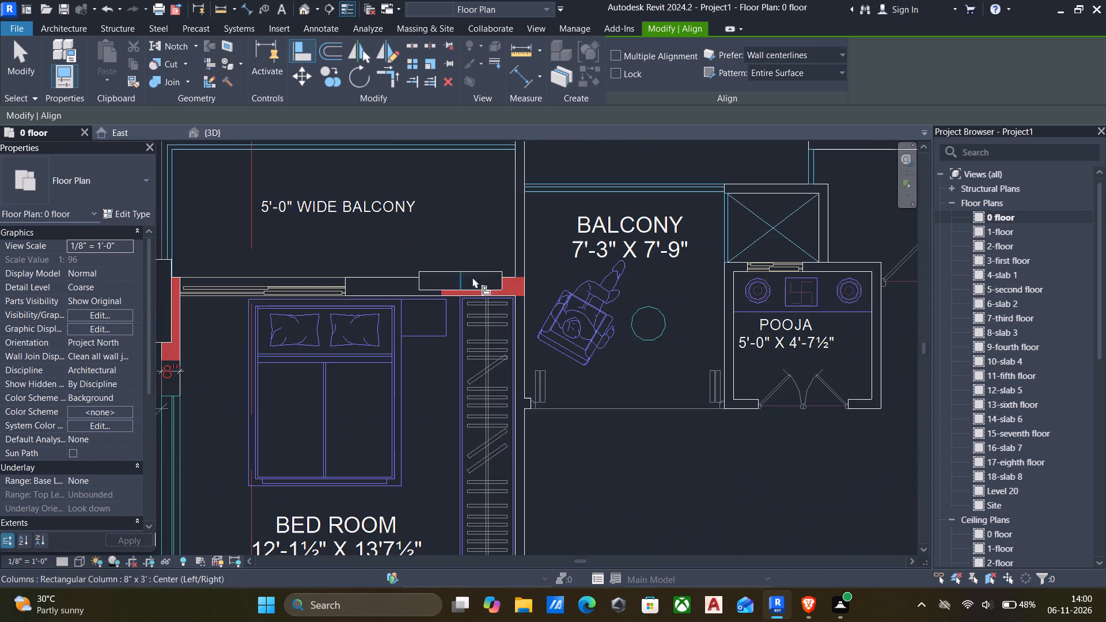
scroll(503, 281, up, 5)
click(547, 294)
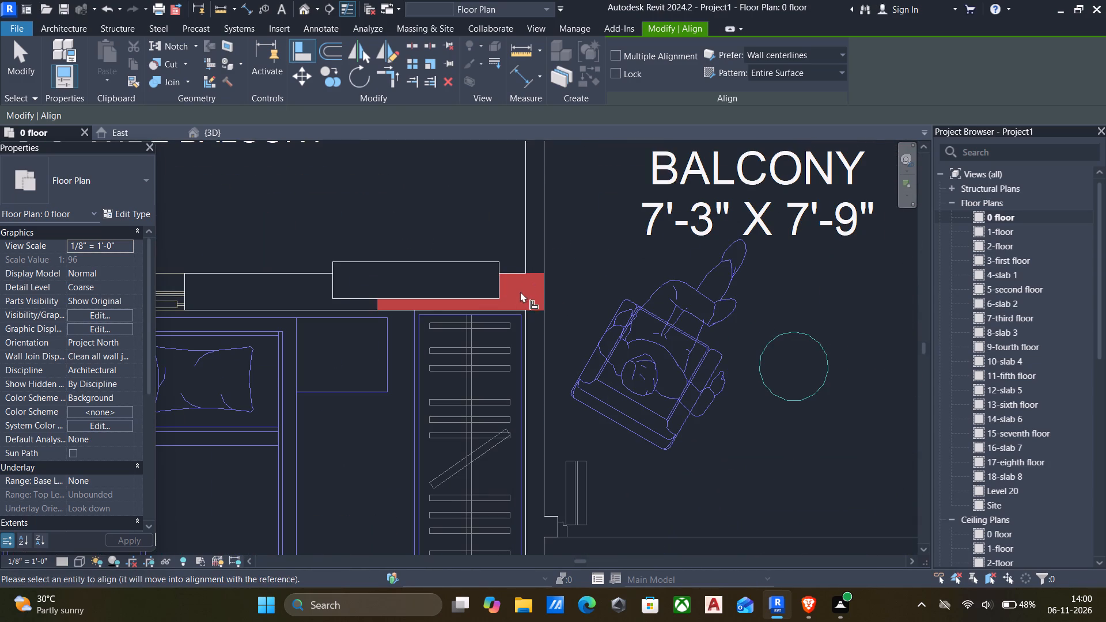
click(495, 287)
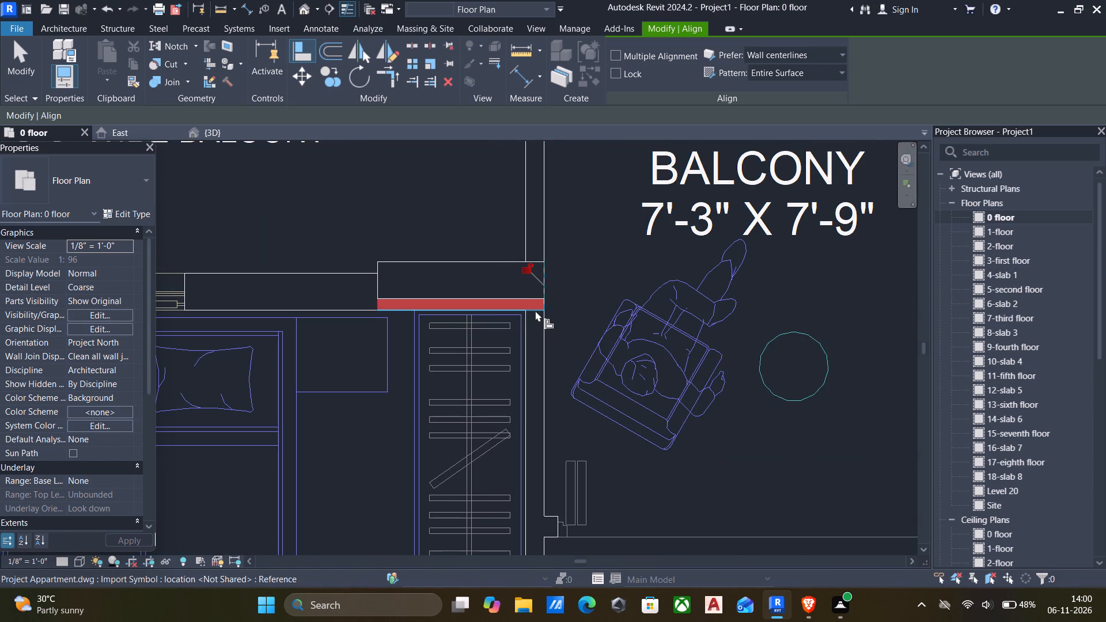
click(535, 310)
click(531, 300)
scroll(525, 303, down, 7)
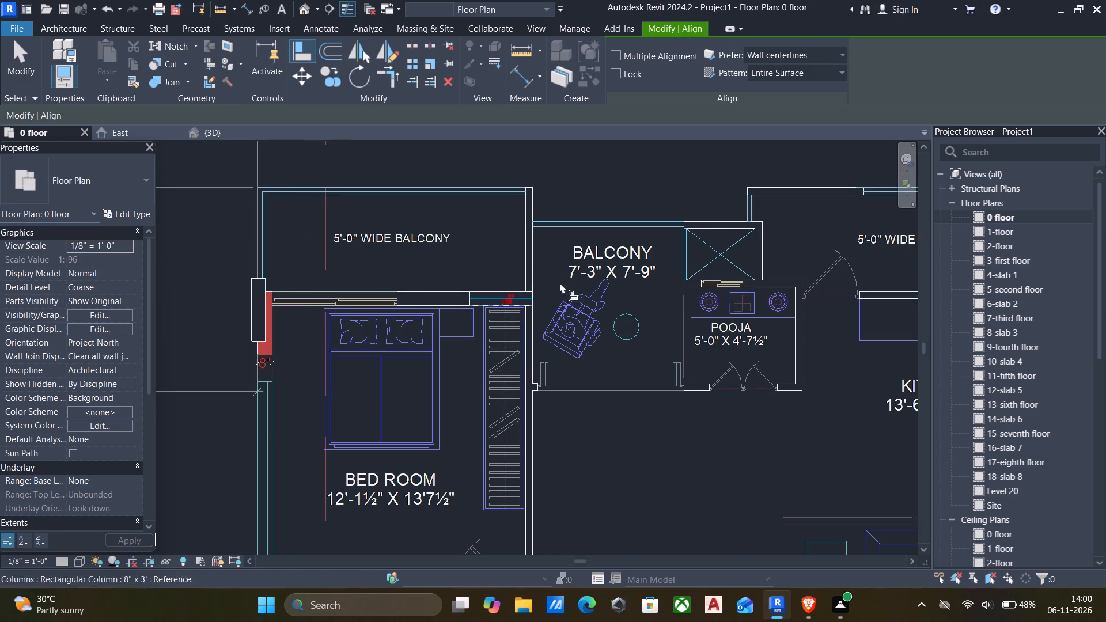
Align the column on the upper bedroom's outer wall with the inner and lower edges of its red block.
scroll(612, 270, down, 4)
middle_drag(488, 303, 719, 306)
scroll(650, 291, up, 6)
scroll(601, 326, up, 3)
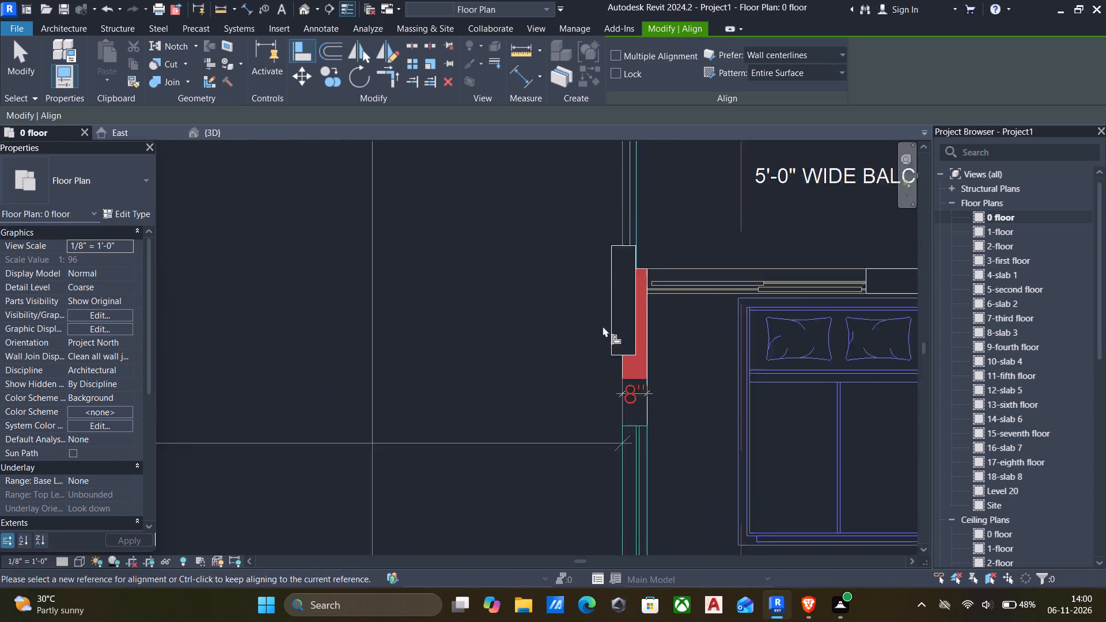
scroll(603, 326, up, 2)
click(675, 329)
click(653, 327)
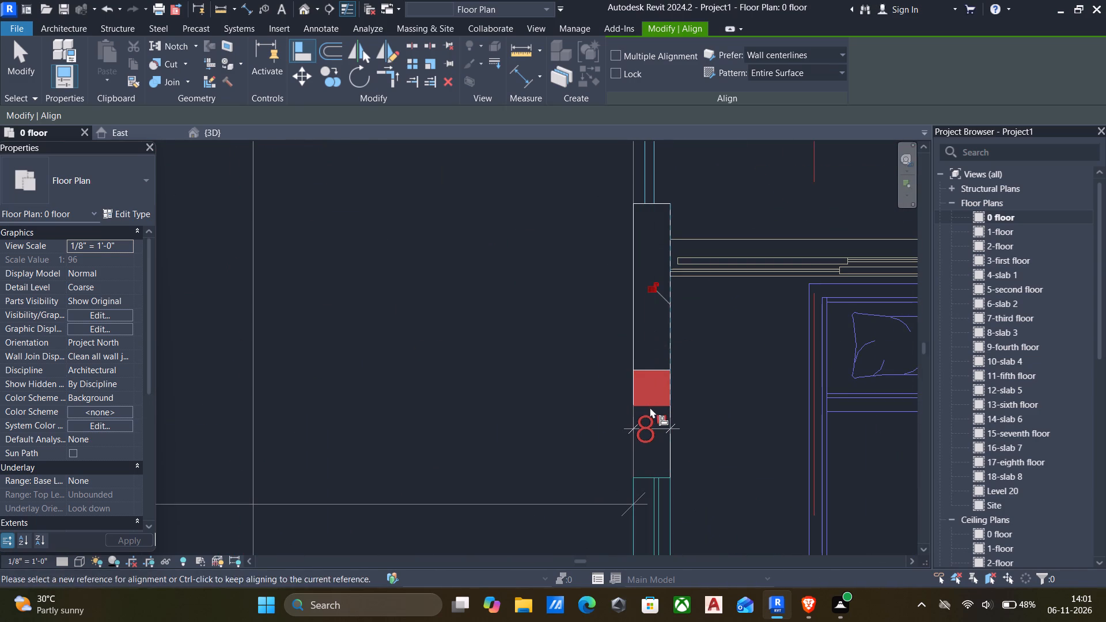
click(650, 407)
click(646, 371)
Align the column on the lower bedroom's outer wall, beside the toilet, with the inner and lower edges of its red block.
scroll(645, 371, down, 14)
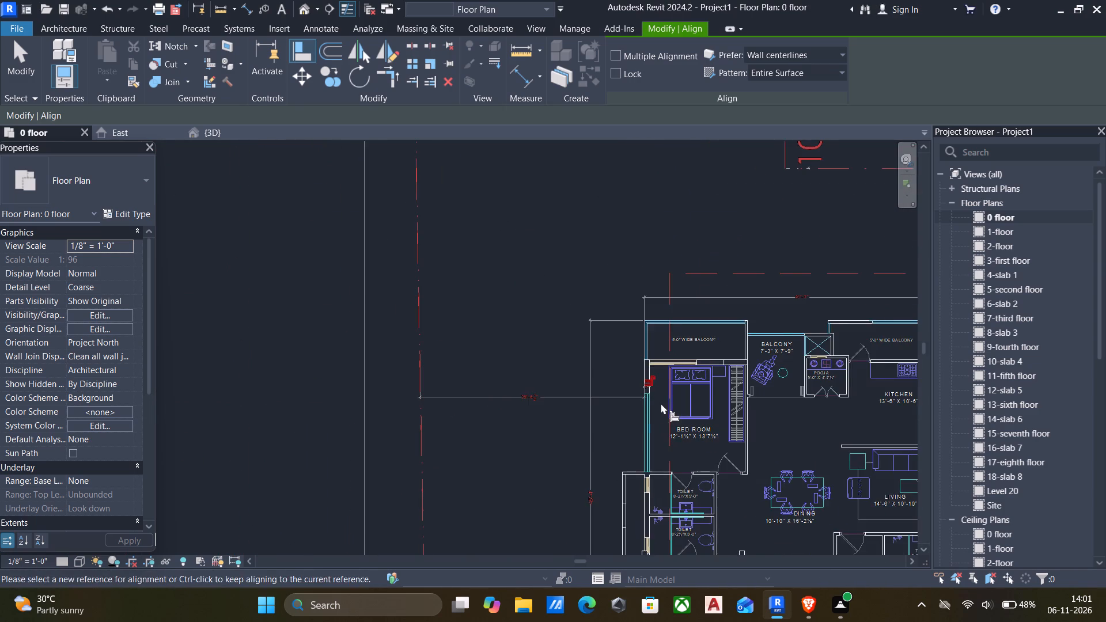
middle_drag(661, 403, 537, 221)
scroll(542, 381, up, 6)
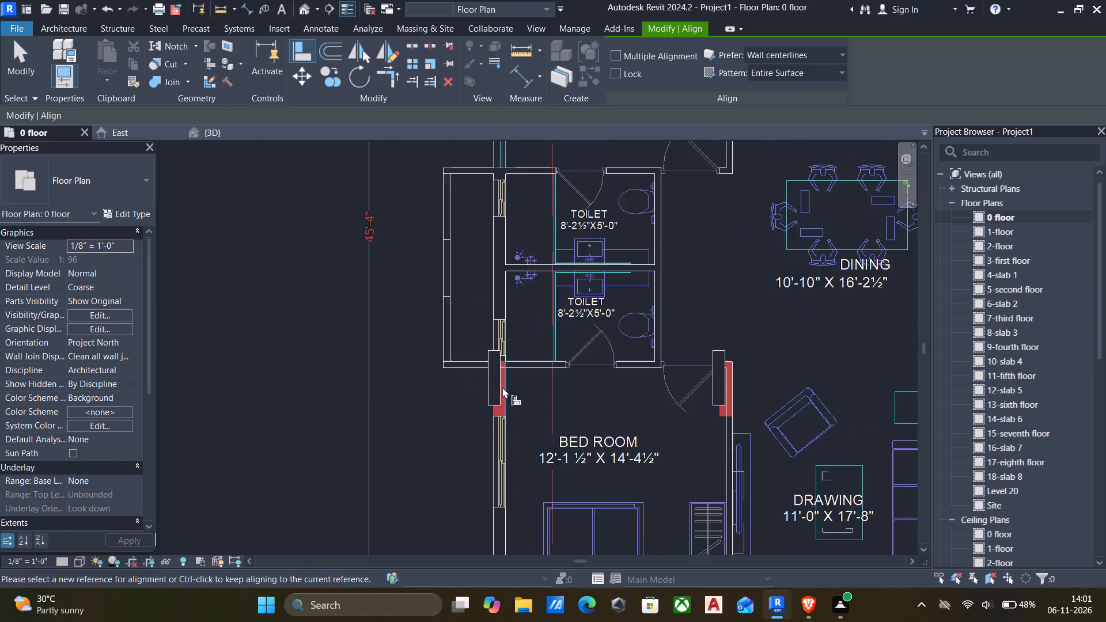
scroll(496, 388, up, 5)
click(517, 395)
click(502, 394)
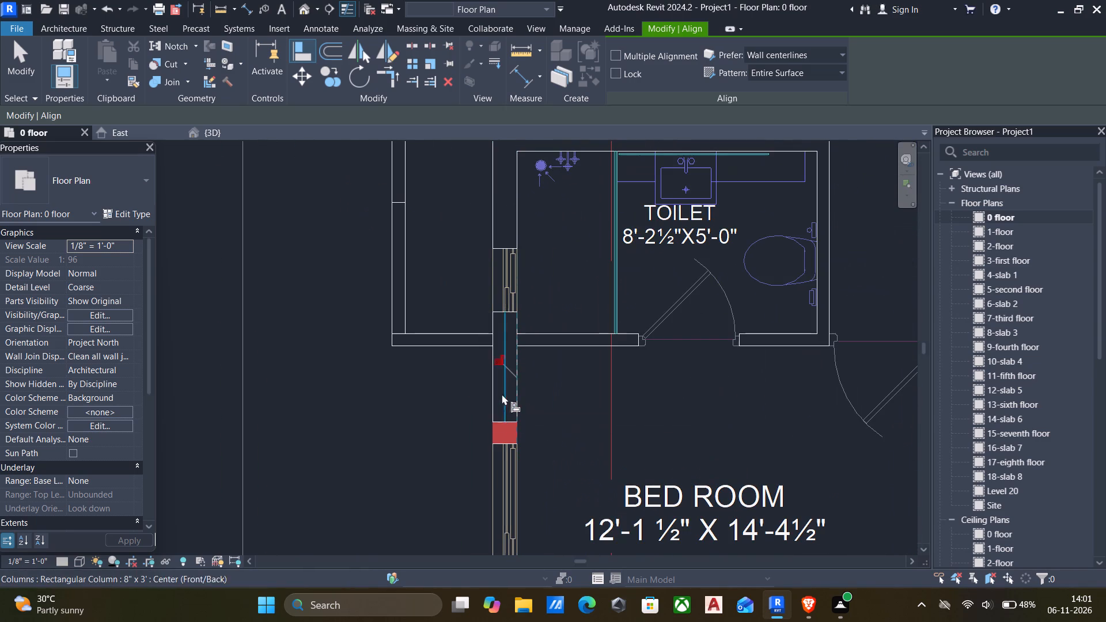
scroll(503, 443, up, 3)
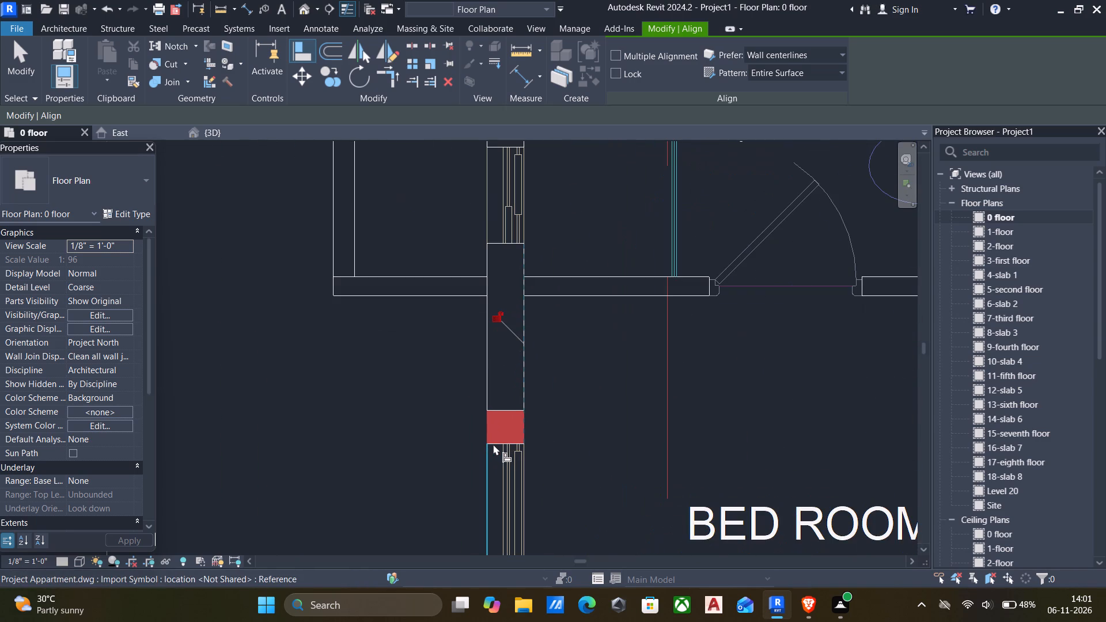
click(493, 444)
click(558, 445)
click(498, 445)
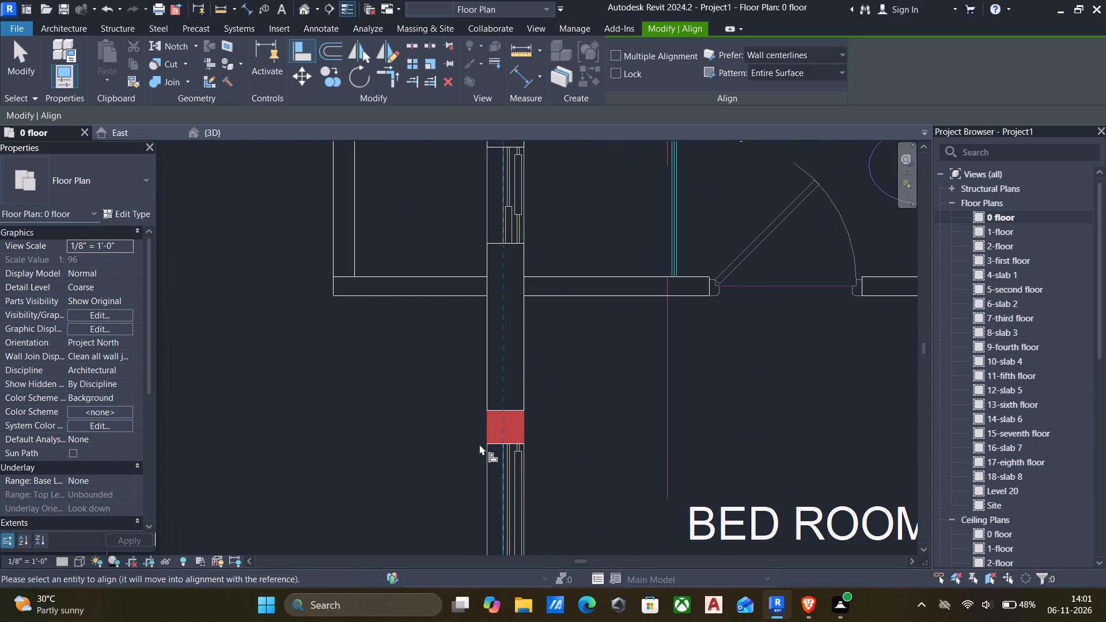
click(475, 443)
click(494, 444)
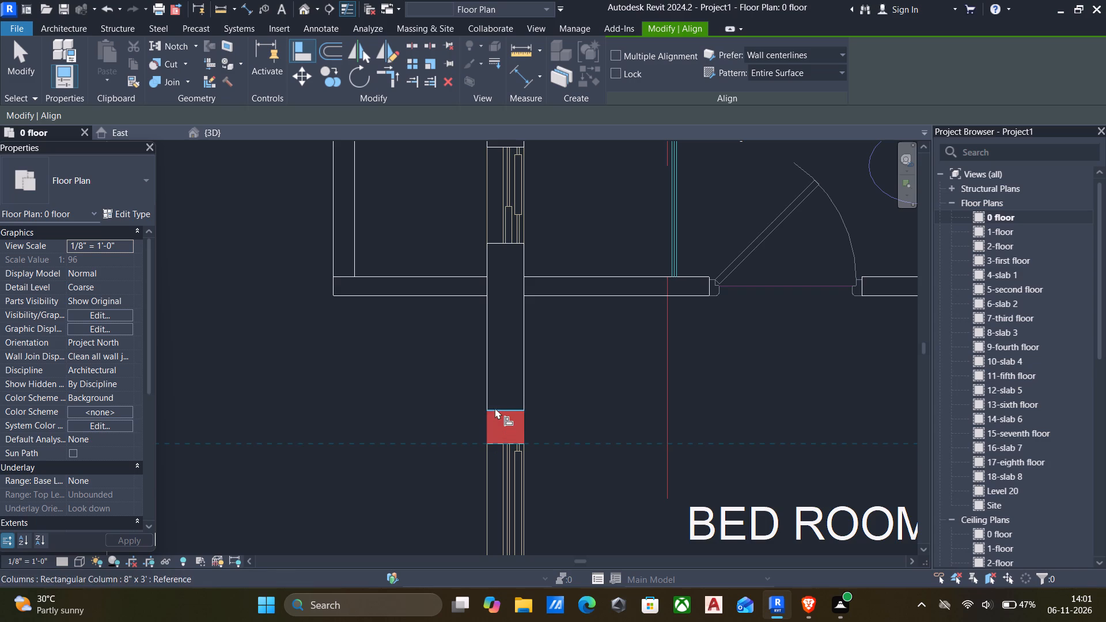
click(495, 407)
Align the column beside the lower bedroom's door with the drawing-room-side and lower edges of its red block.
scroll(543, 407, down, 8)
scroll(597, 401, down, 6)
scroll(741, 416, up, 6)
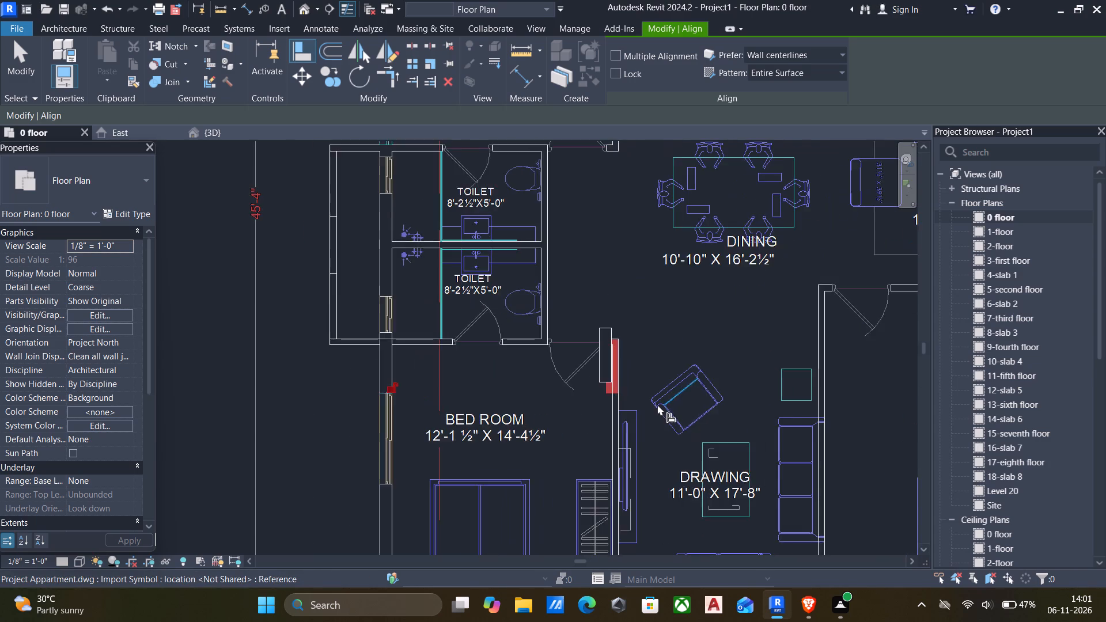
scroll(657, 404, up, 6)
scroll(569, 328, up, 5)
click(580, 331)
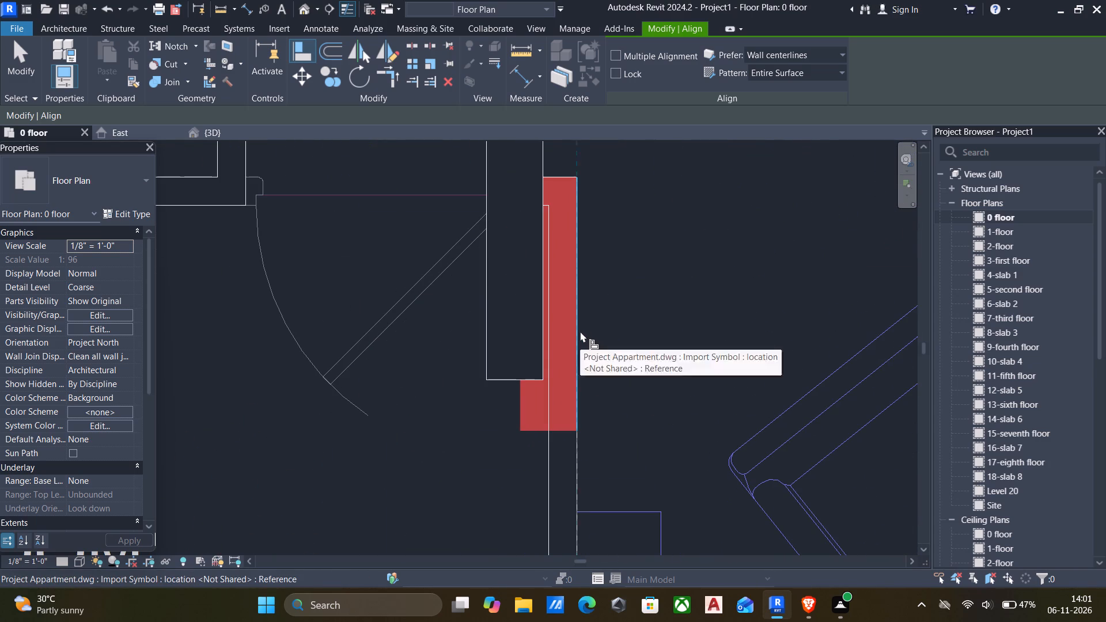
click(543, 349)
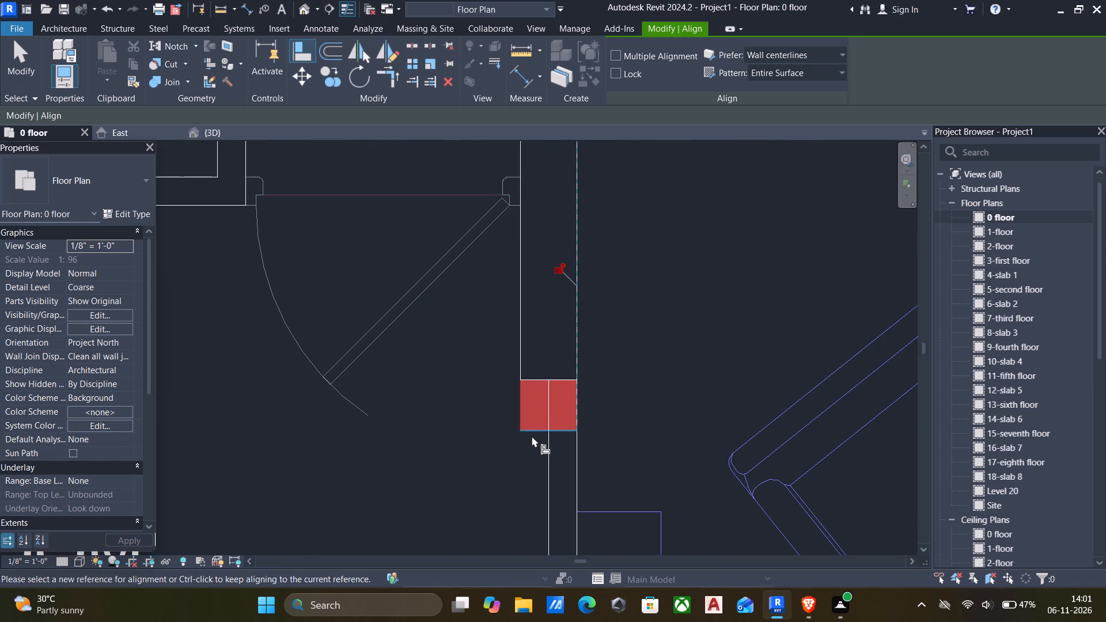
click(532, 431)
click(527, 383)
Align the column at the lower bedroom's outer corner with the lower and outer edges of its red block.
scroll(578, 376, down, 7)
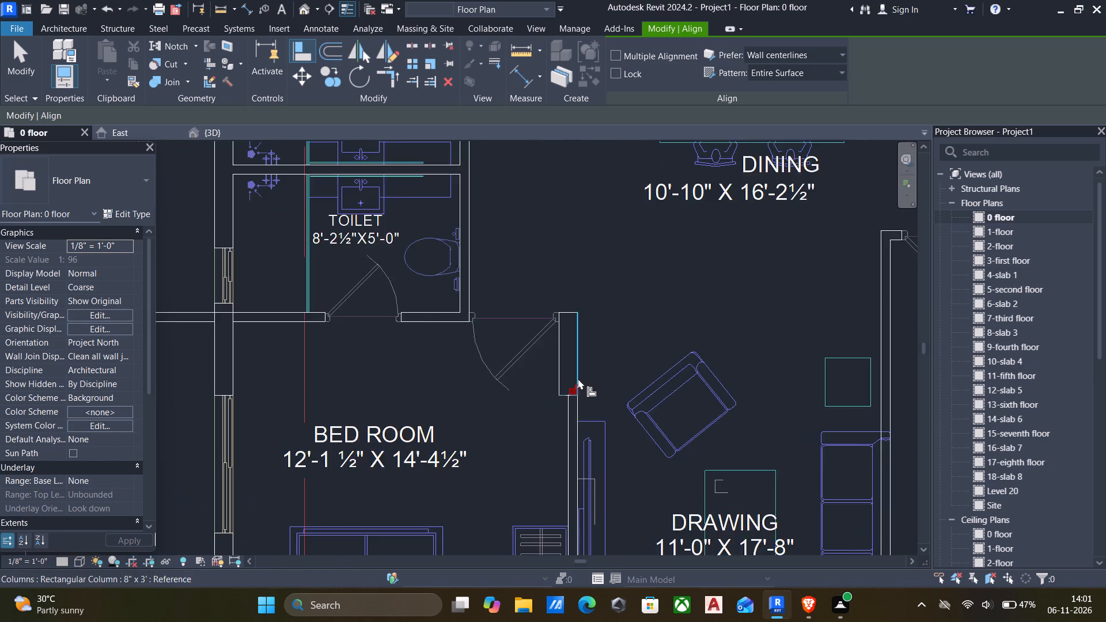
scroll(578, 378, down, 8)
scroll(696, 380, down, 2)
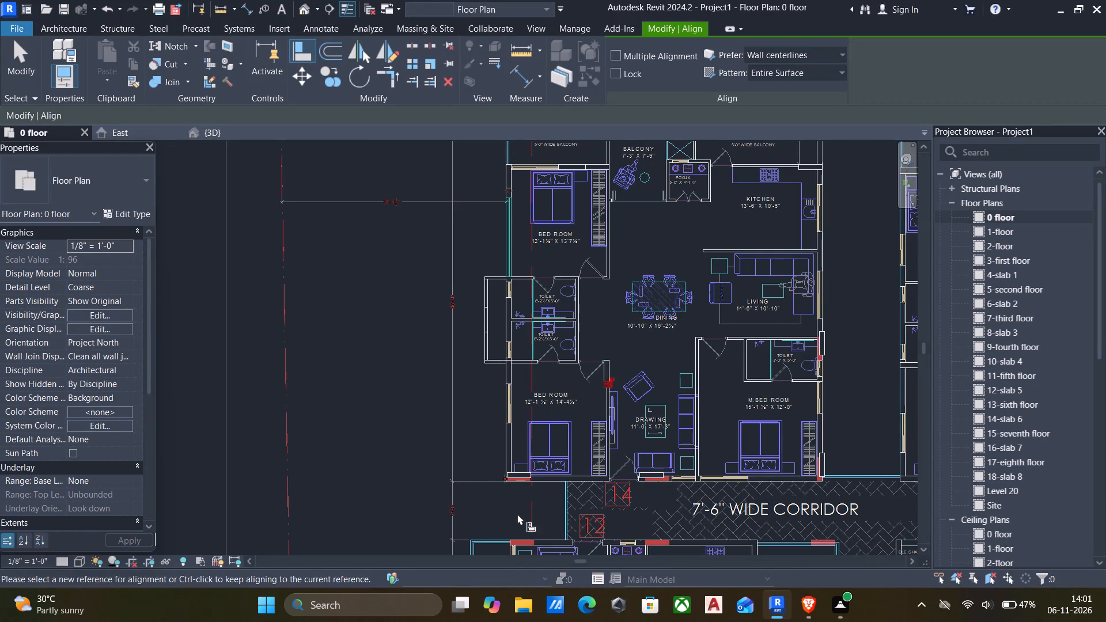
scroll(512, 493, down, 2)
middle_drag(513, 487, 535, 385)
scroll(536, 384, up, 1)
scroll(535, 326, up, 5)
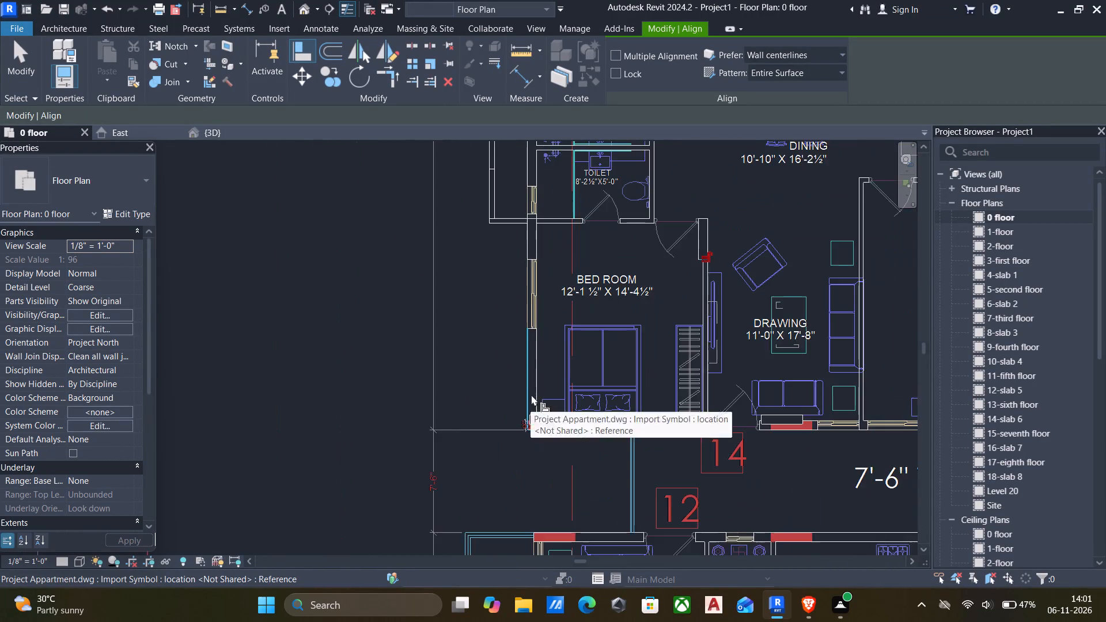
scroll(531, 396, up, 4)
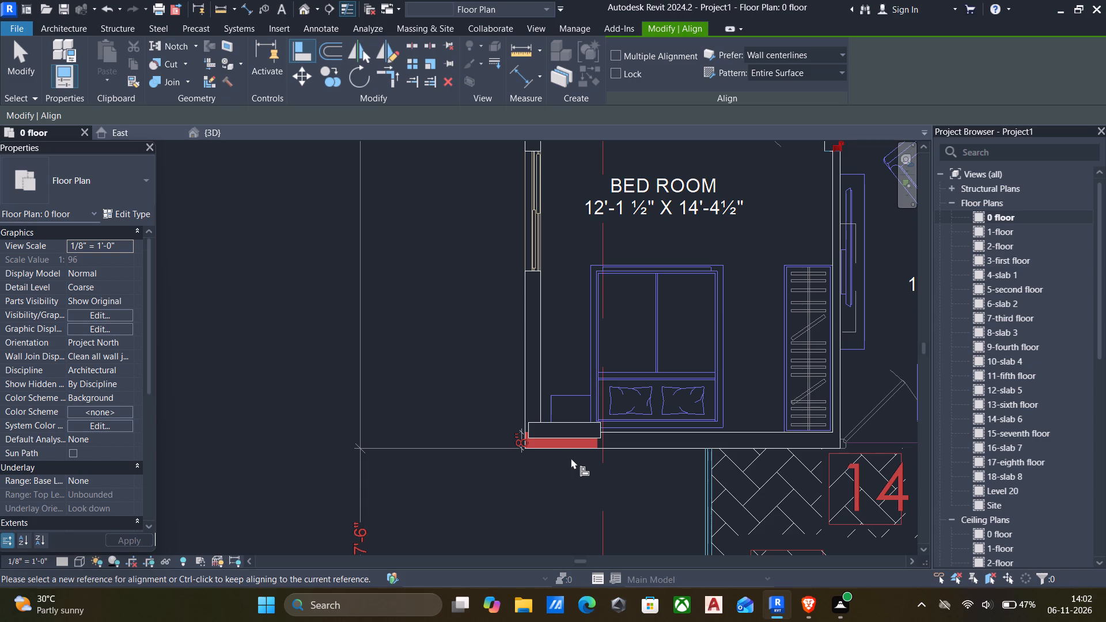
scroll(566, 452, up, 4)
click(563, 450)
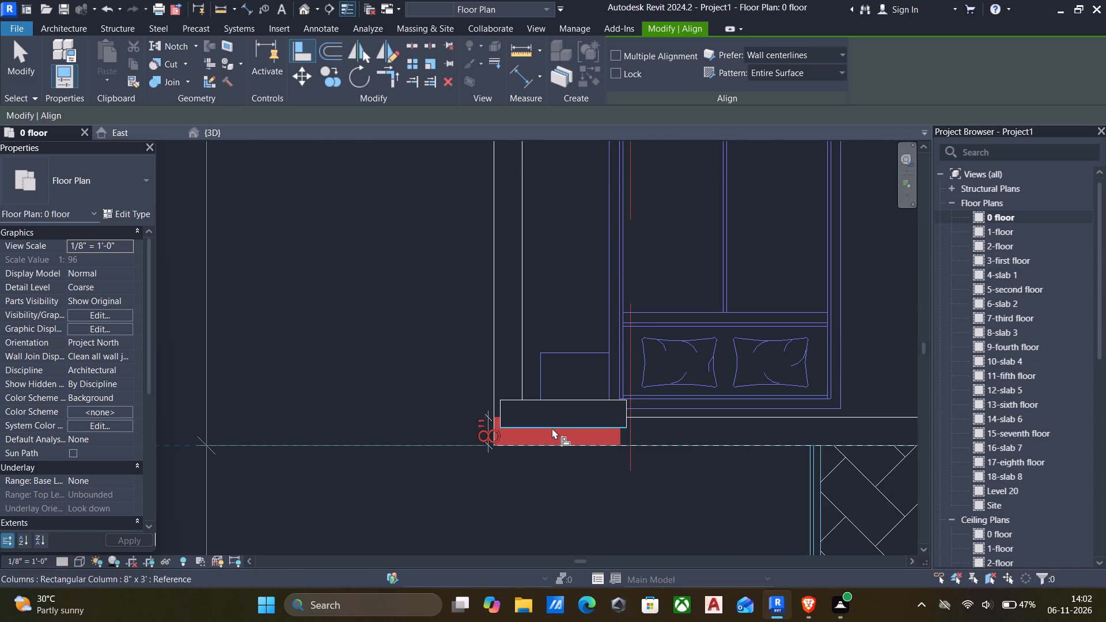
click(552, 428)
scroll(498, 428, up, 8)
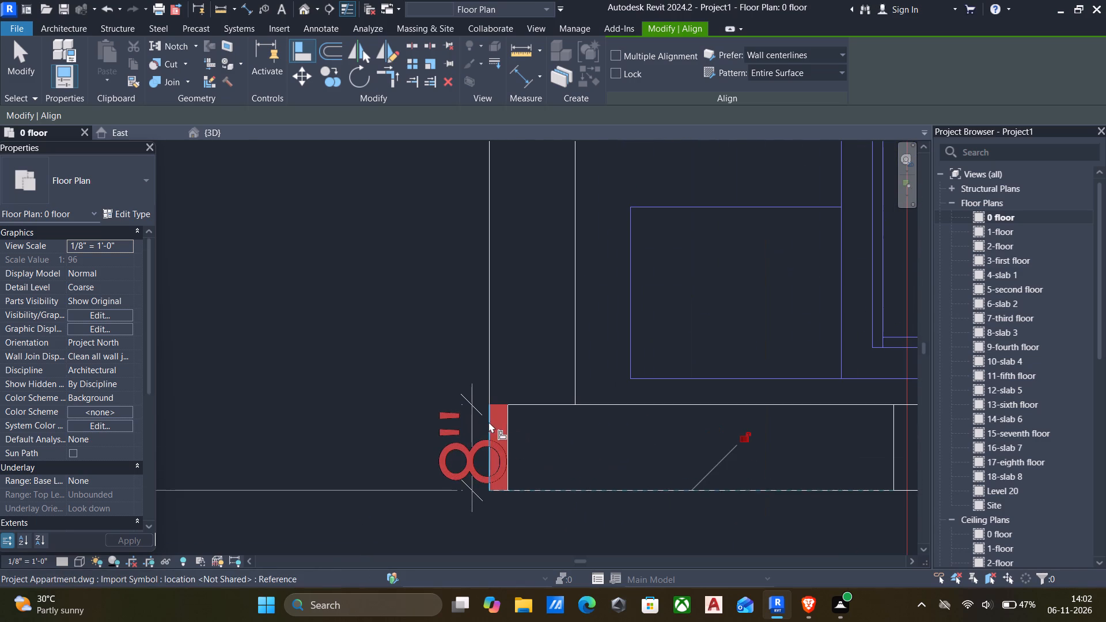
click(490, 422)
click(507, 433)
Align the column beside apartment 14's entrance door with its red block's end edge away from the door and its corridor-side edge.
scroll(517, 439, down, 3)
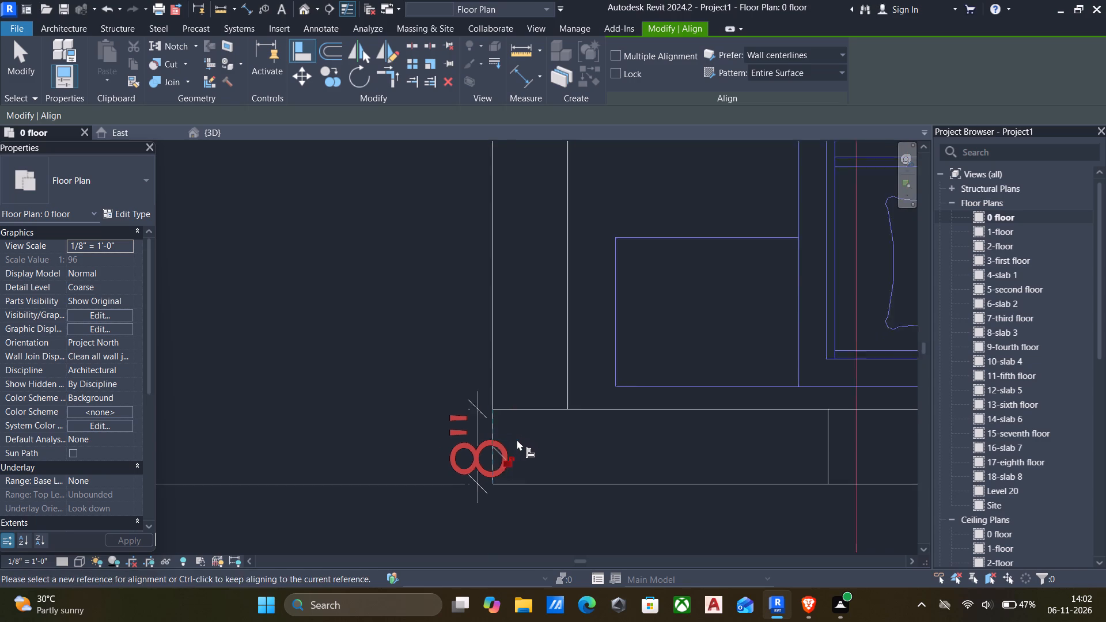
scroll(517, 439, down, 9)
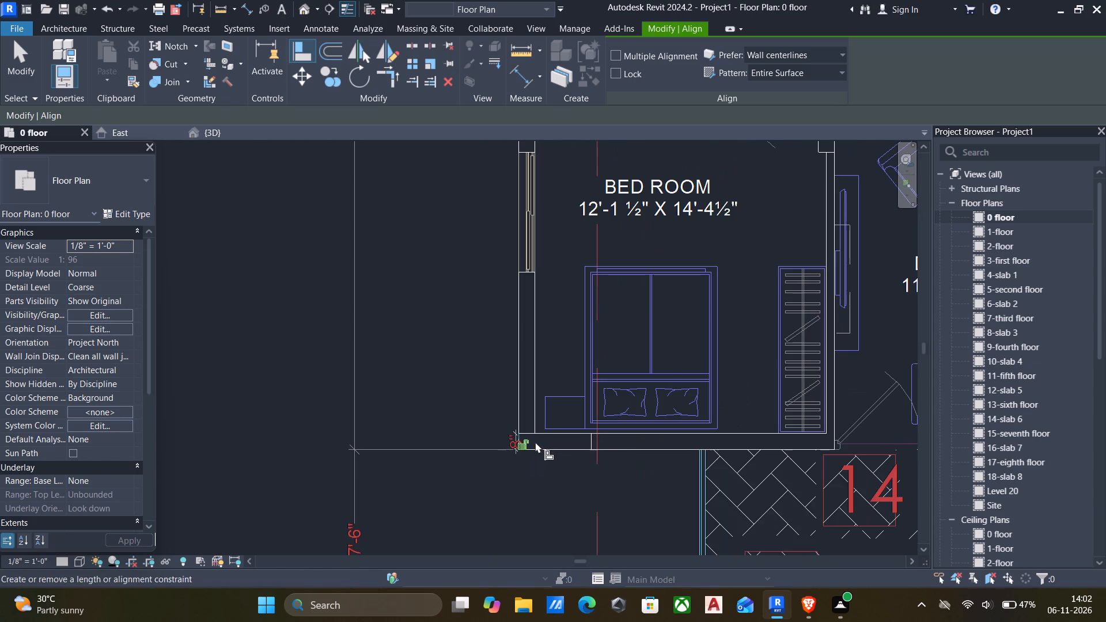
scroll(535, 442, down, 4)
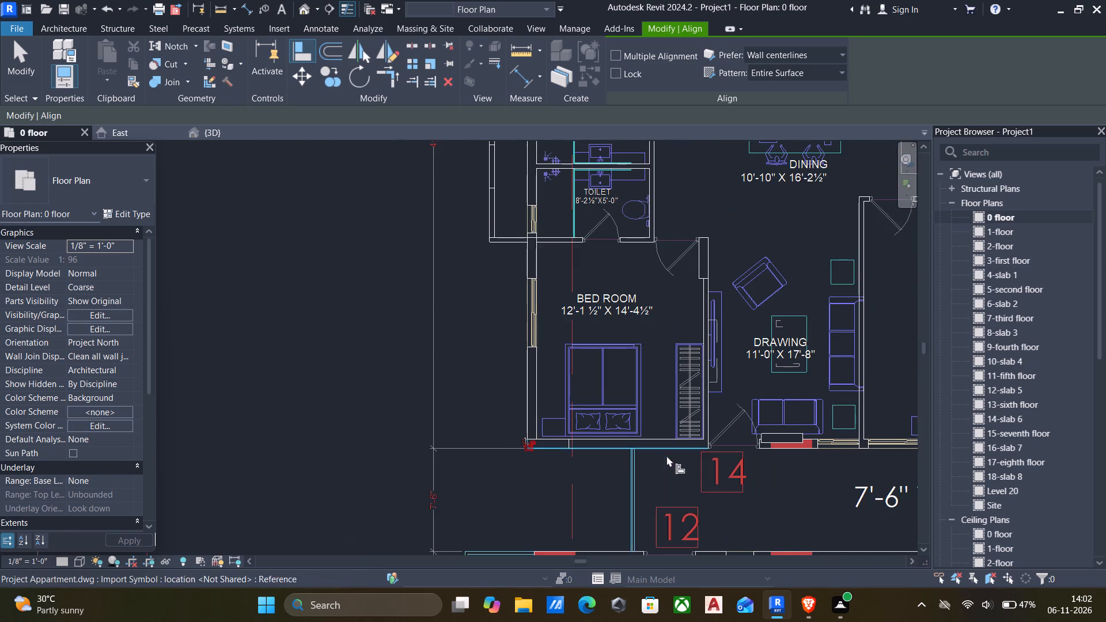
middle_drag(676, 457, 551, 407)
scroll(647, 415, up, 7)
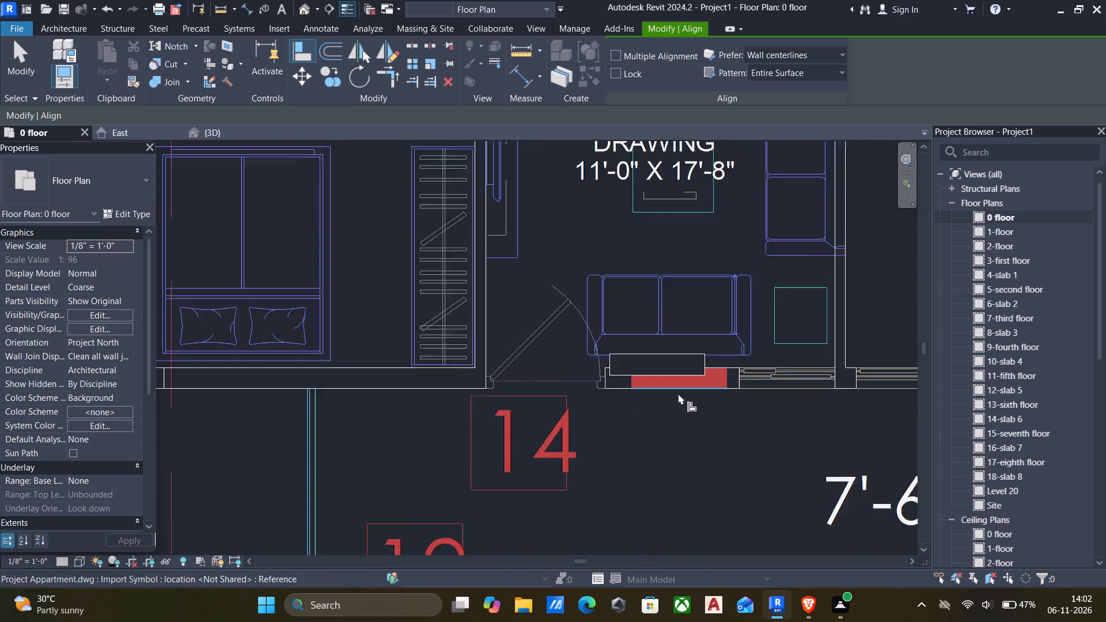
scroll(678, 393, up, 2)
click(751, 366)
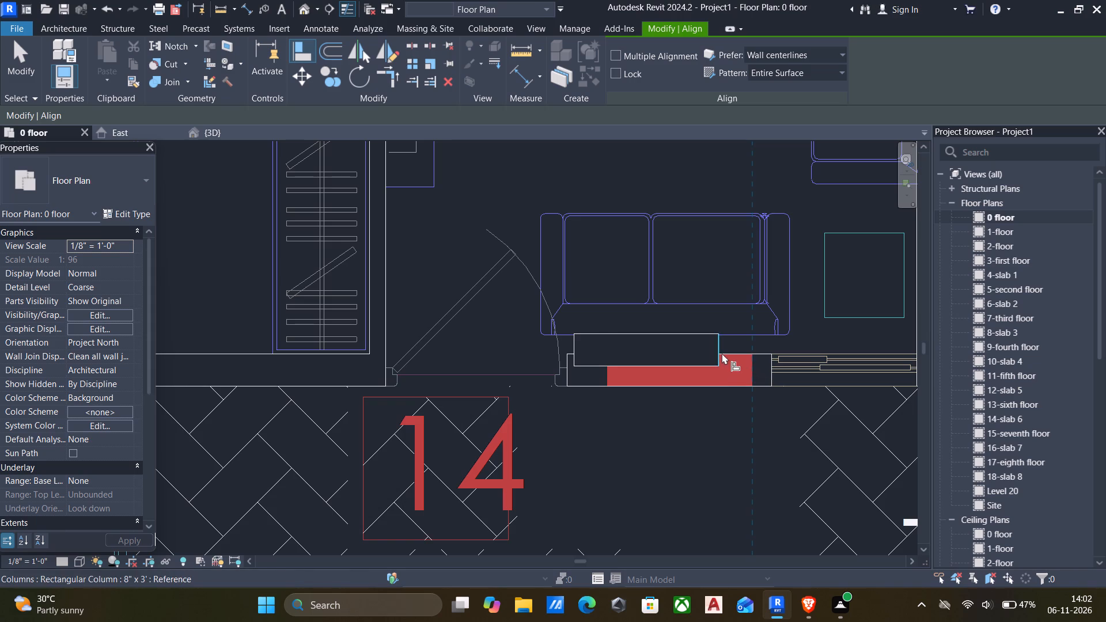
click(719, 348)
click(715, 388)
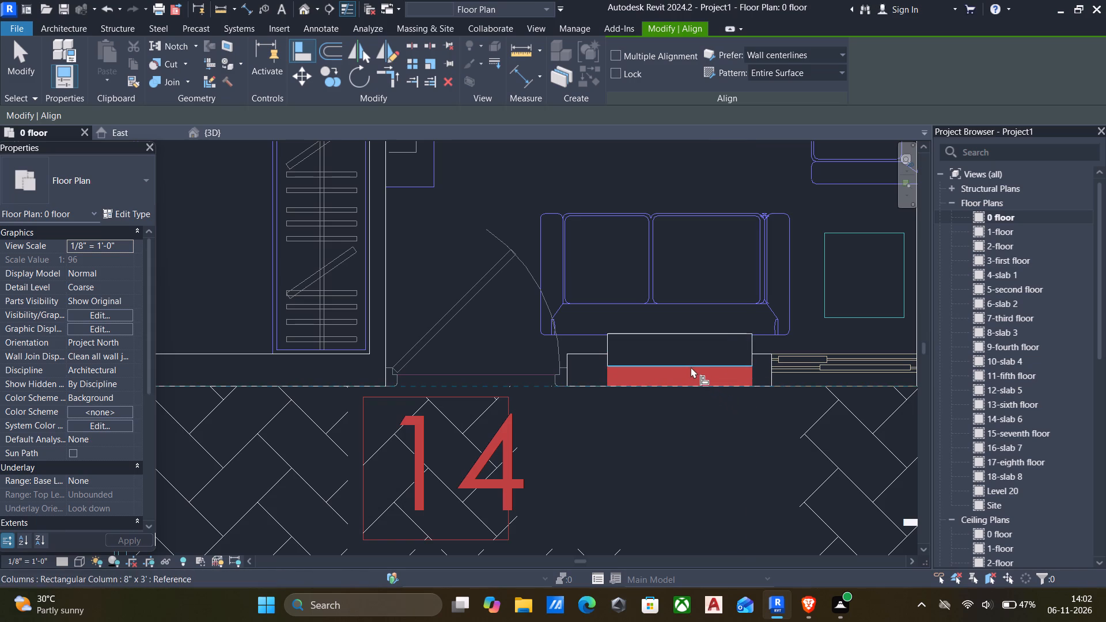
click(688, 363)
Align the column at the master bedroom's outer corner with the corridor-side and inner edges of its red block.
scroll(690, 378, down, 7)
middle_drag(714, 416, 620, 408)
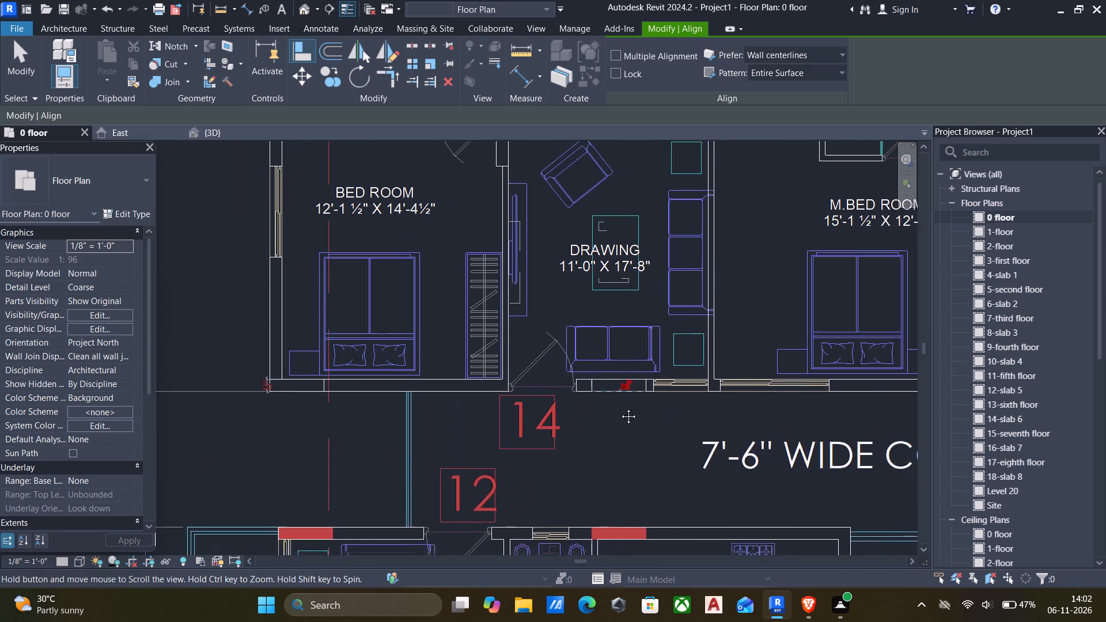
middle_drag(620, 408, 487, 386)
scroll(475, 392, down, 4)
scroll(698, 385, up, 12)
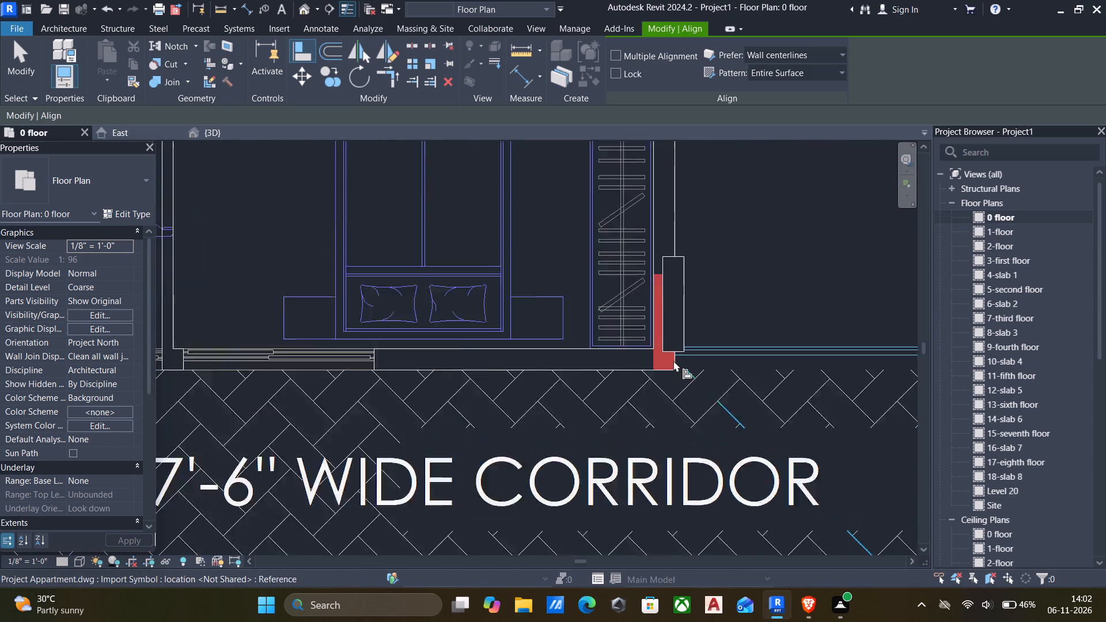
scroll(653, 369, up, 4)
click(649, 372)
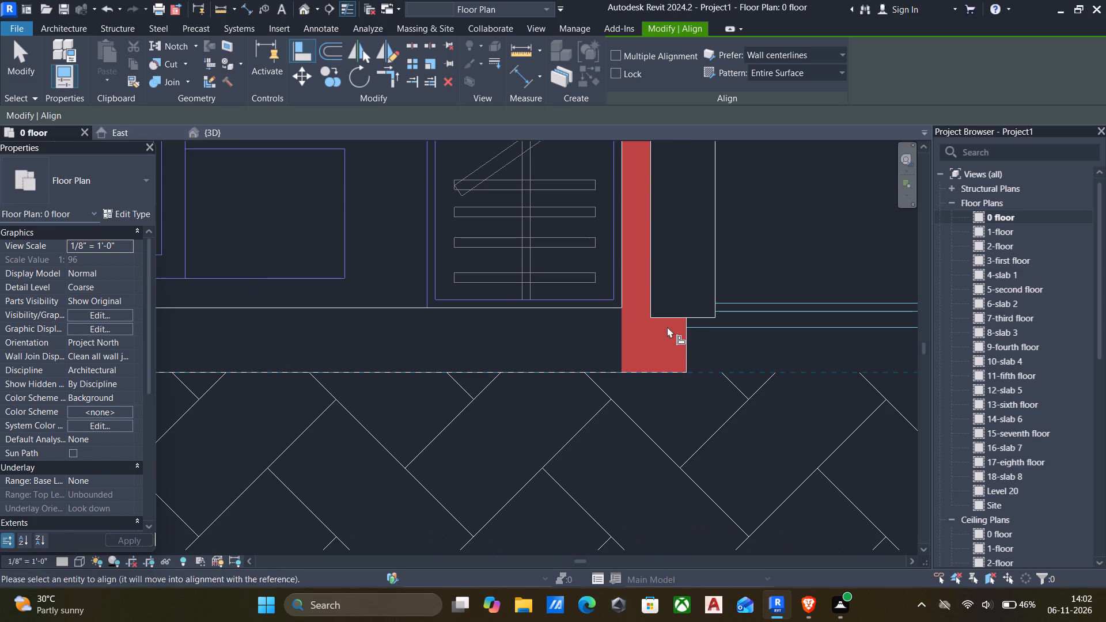
click(668, 316)
click(621, 329)
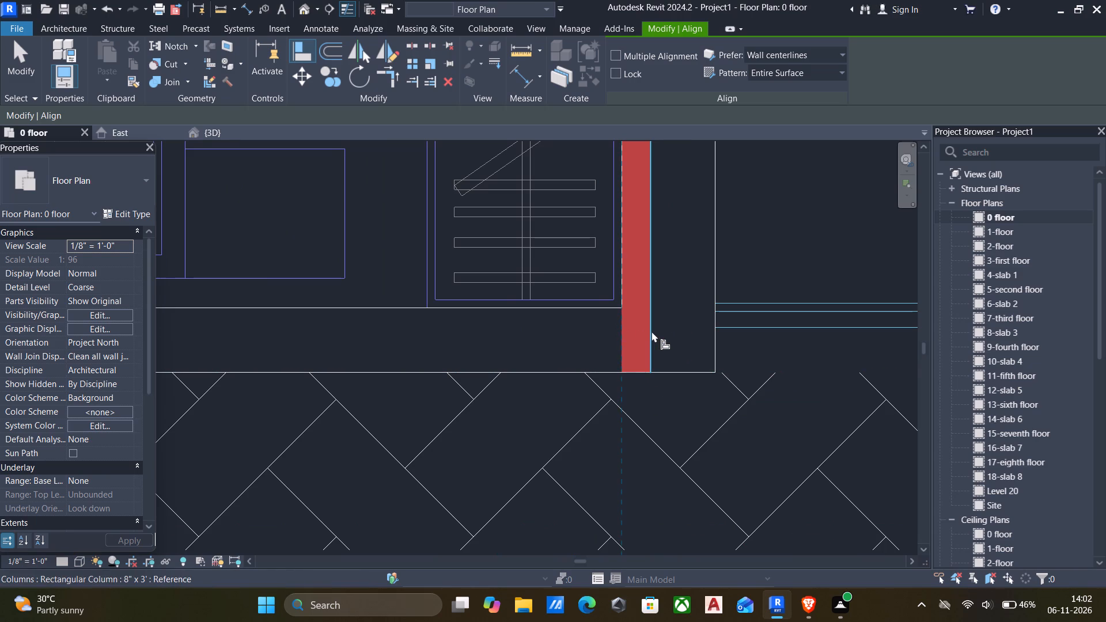
click(652, 331)
Align the column on the master toilet's outer wall with the inner and lower edges of its red block.
scroll(645, 335, down, 15)
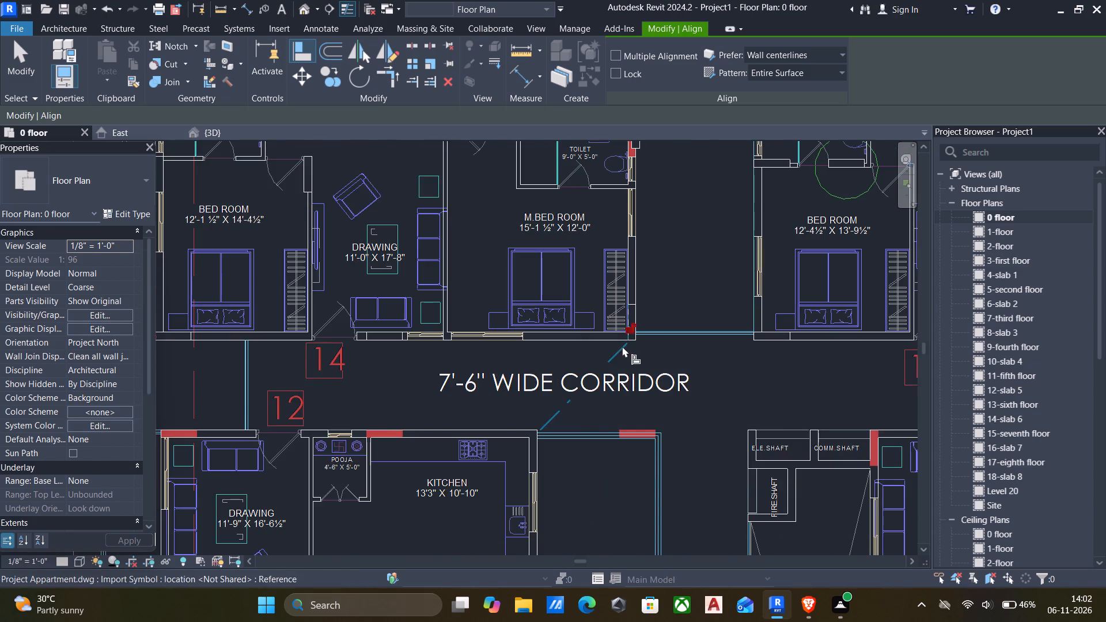
scroll(631, 328, down, 4)
middle_drag(630, 226, 623, 291)
scroll(622, 284, up, 6)
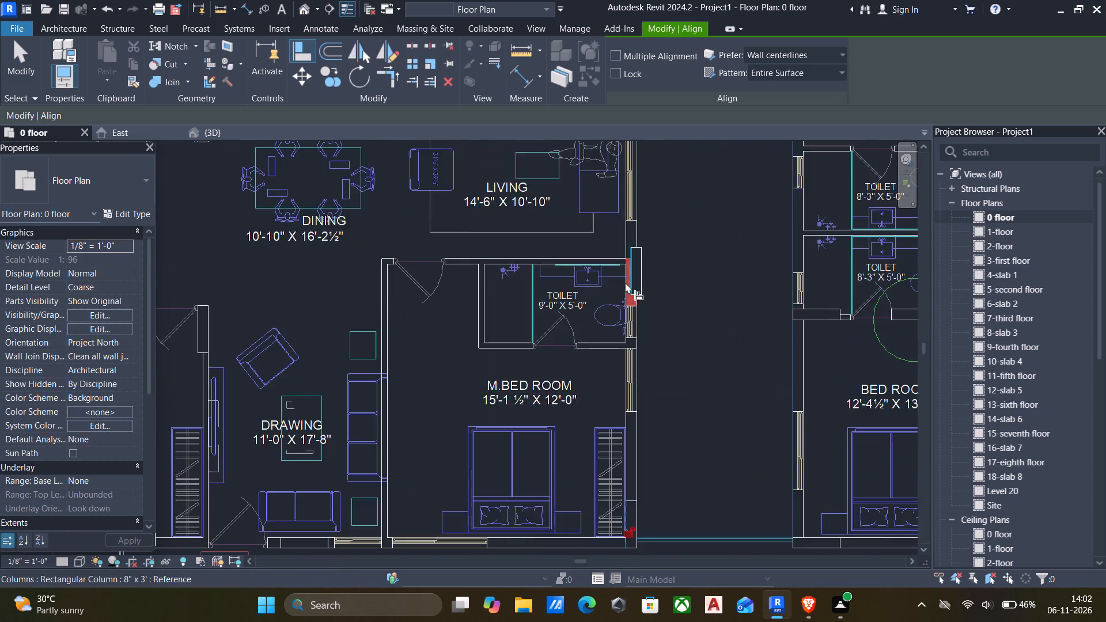
scroll(632, 287, up, 9)
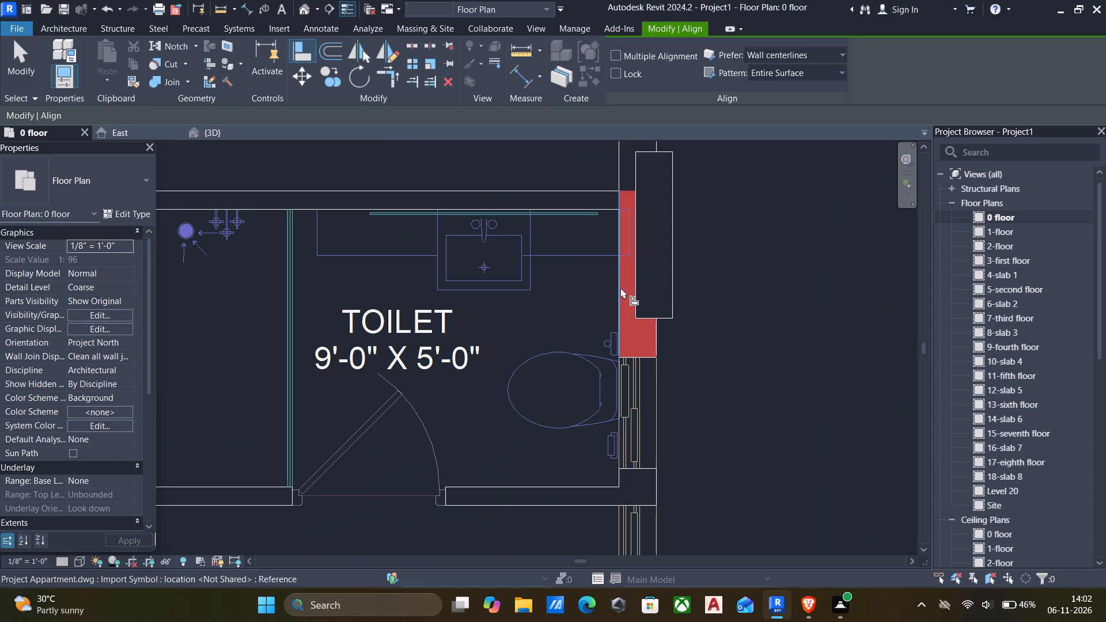
click(620, 287)
click(640, 291)
click(646, 359)
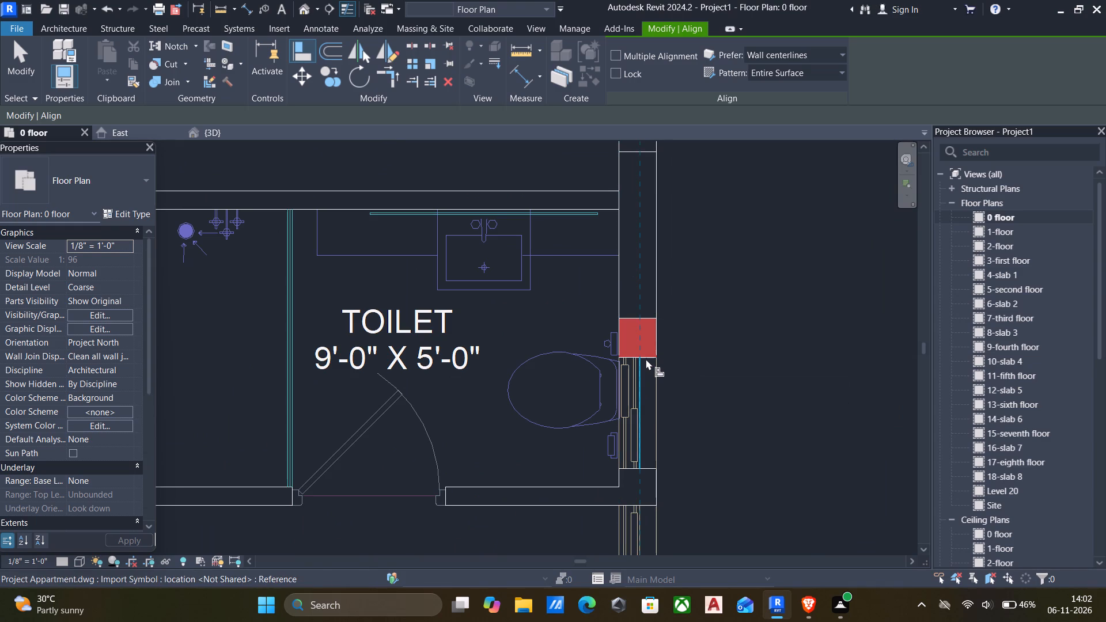
click(711, 361)
click(649, 359)
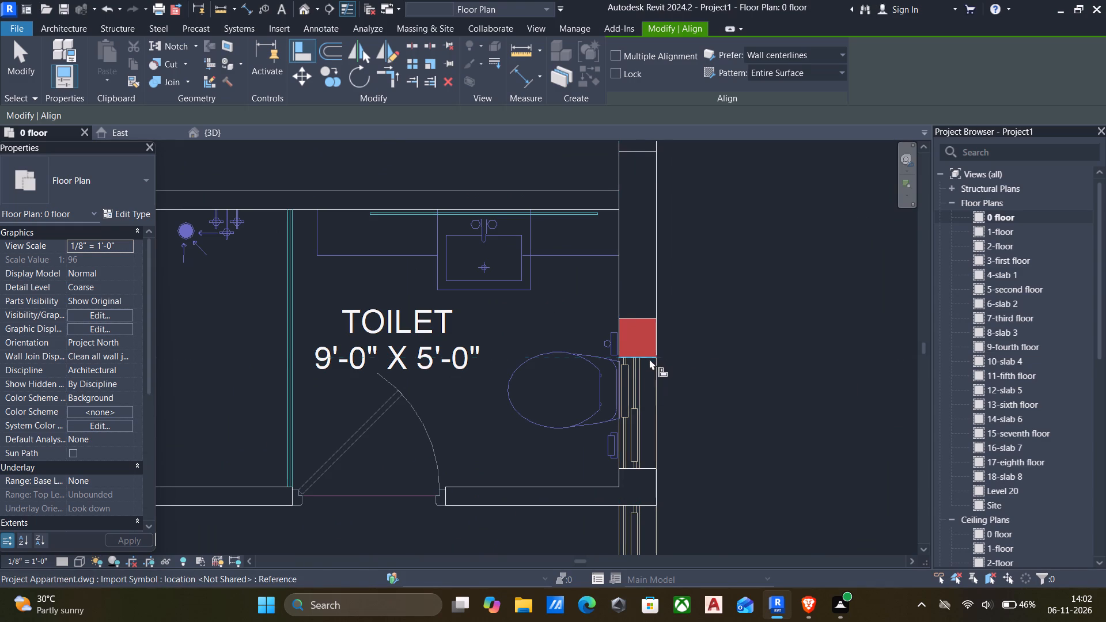
click(642, 316)
Review apartment 14 and the other apartments across the whole 0 floor plan.
scroll(660, 333, down, 8)
scroll(676, 379, down, 6)
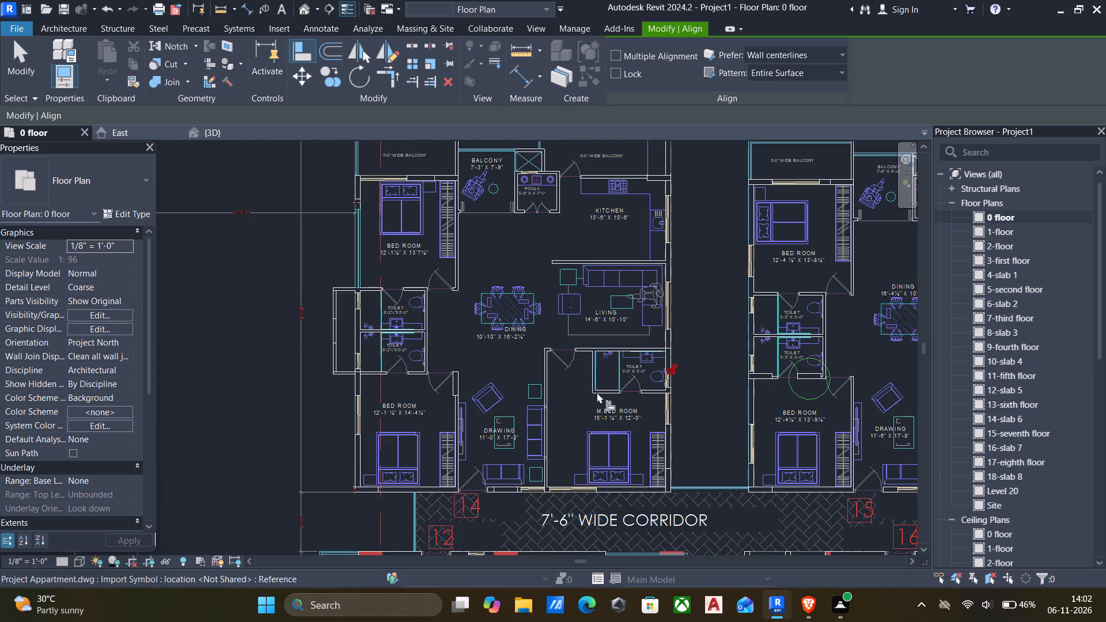
middle_click(596, 393)
middle_drag(591, 379, 585, 348)
scroll(585, 347, down, 3)
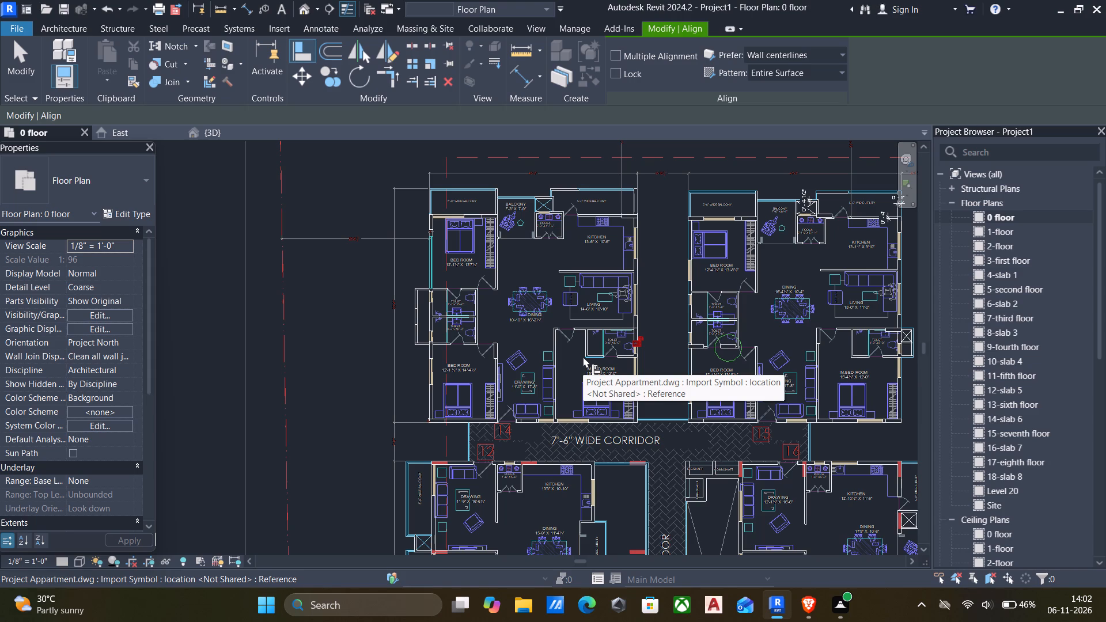
scroll(579, 363, down, 2)
middle_drag(615, 396, 597, 300)
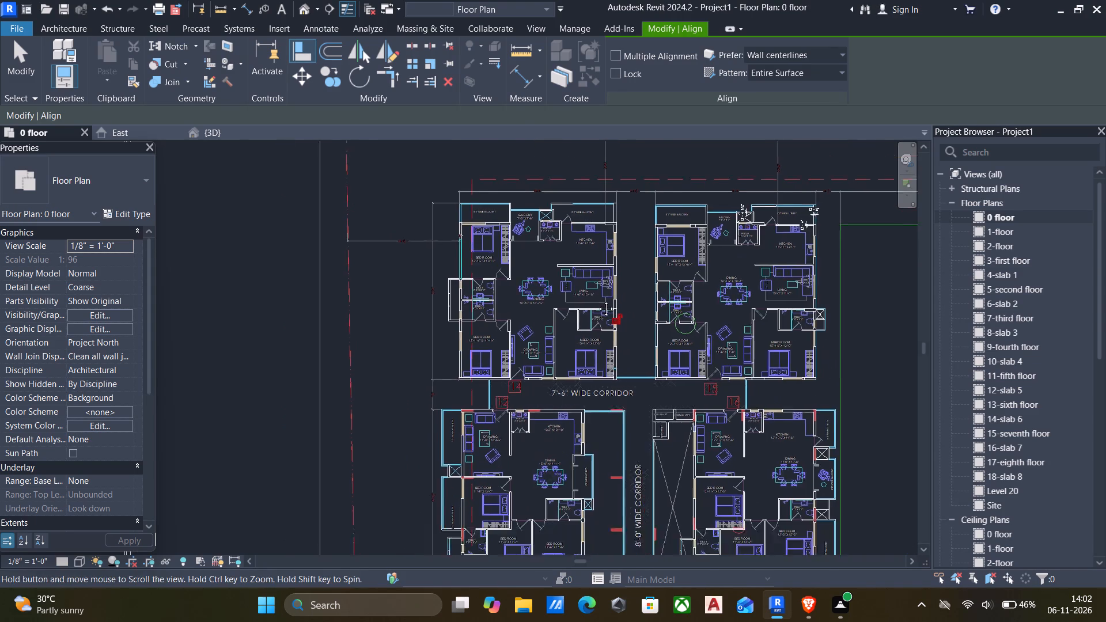
middle_drag(597, 300, 597, 299)
middle_drag(540, 348, 548, 261)
scroll(546, 260, down, 2)
scroll(596, 311, down, 4)
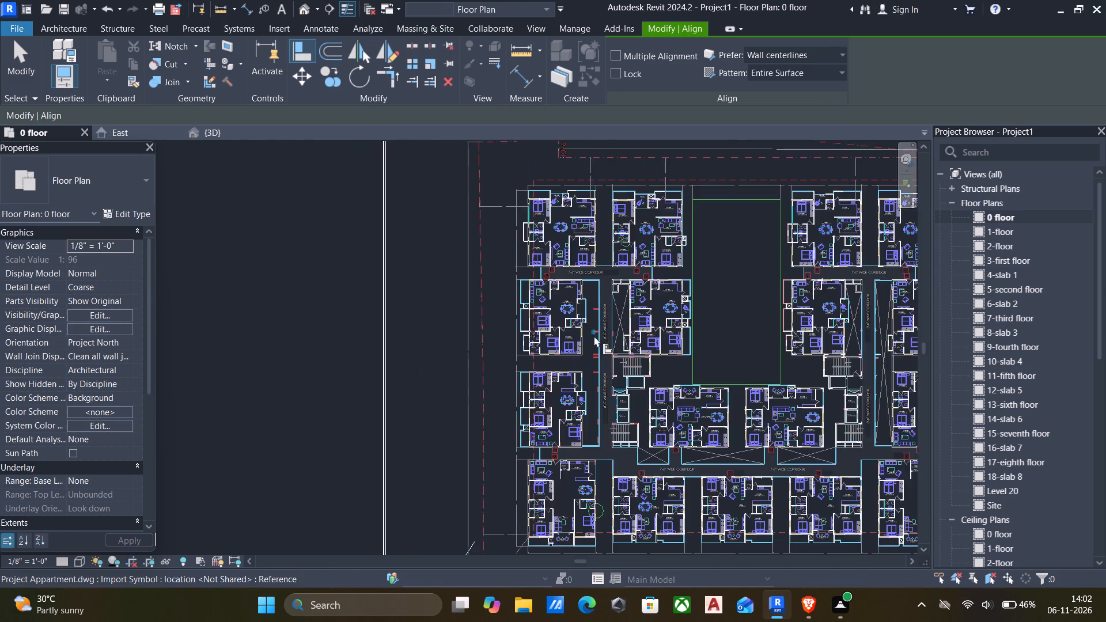
scroll(603, 341, down, 1)
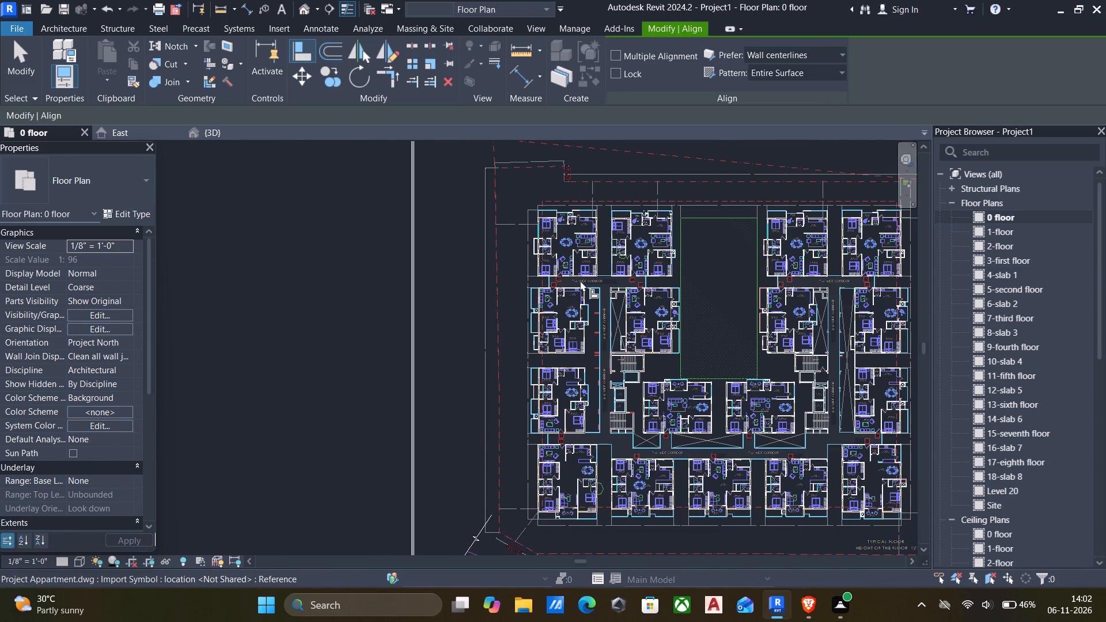
Select all 8" x 3' rectangular columns in the project and set their top level to Level 20.
scroll(581, 257, up, 6)
key(Escape)
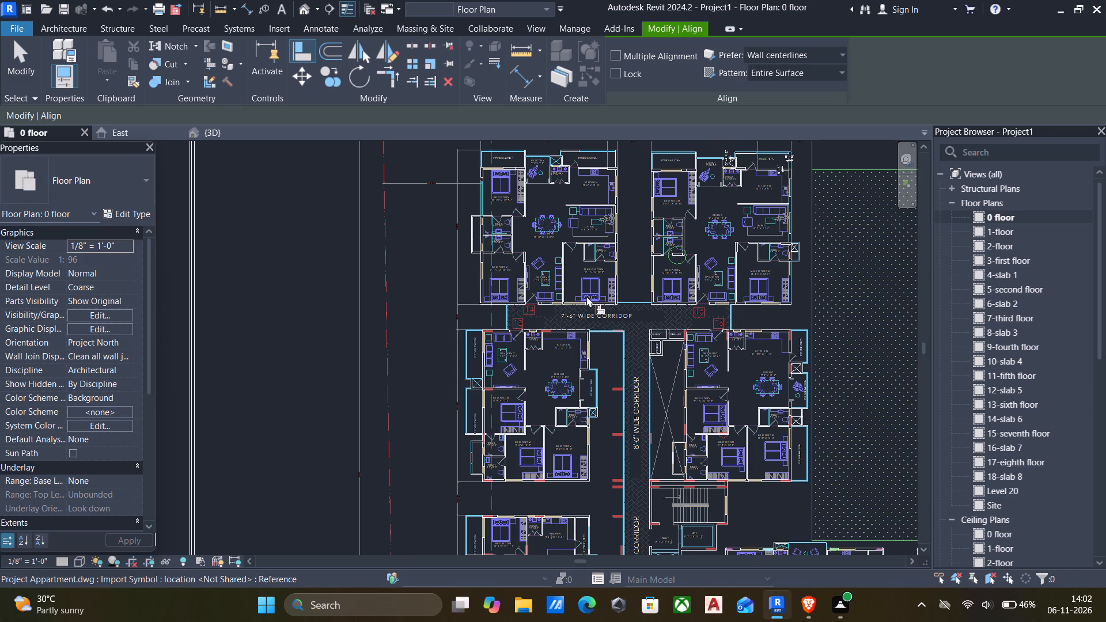
key(Escape)
scroll(619, 305, up, 5)
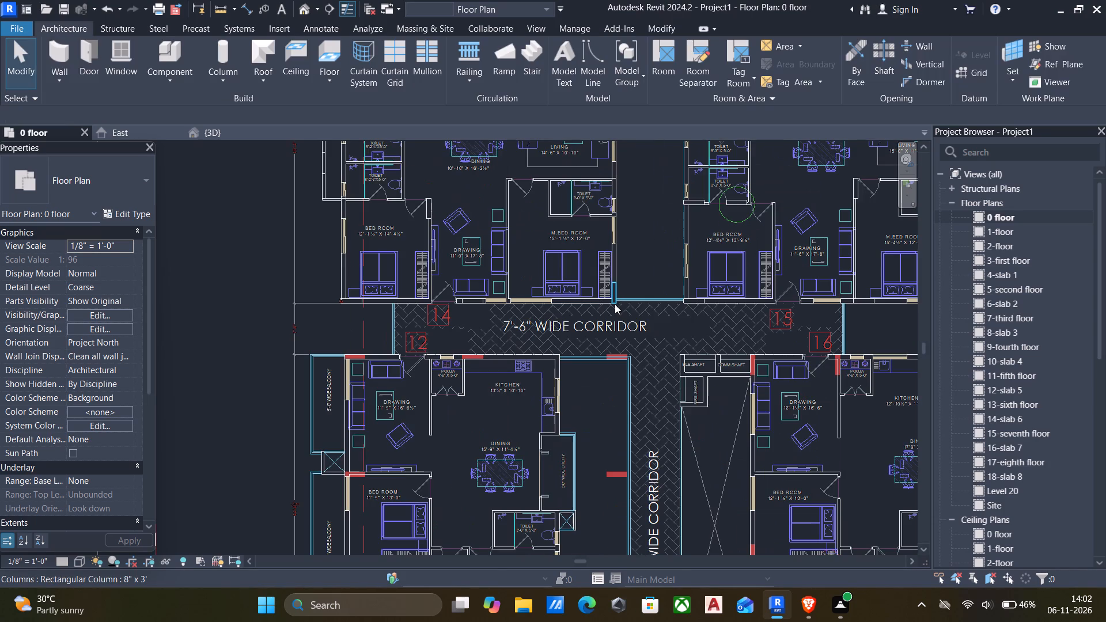
click(614, 304)
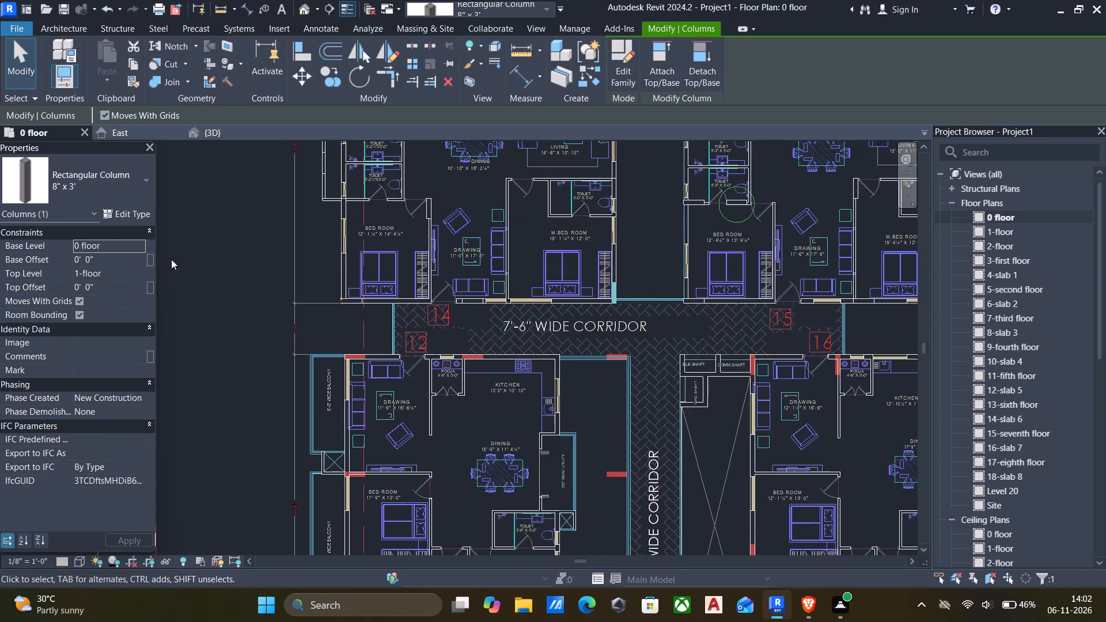
scroll(502, 319, down, 3)
text(sa)
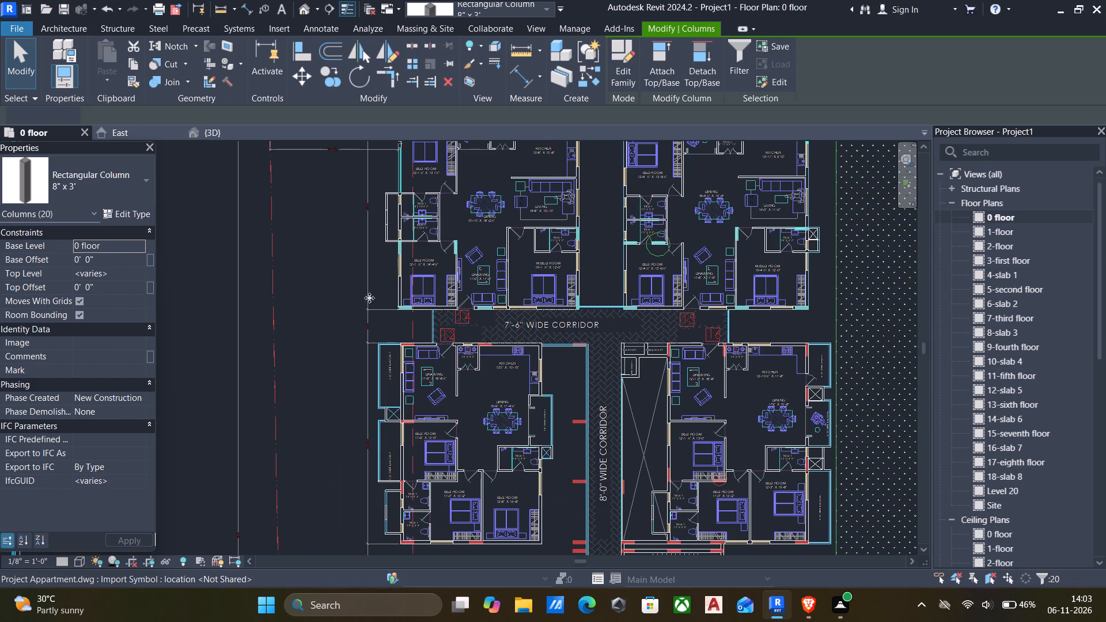
click(139, 275)
scroll(109, 320, down, 4)
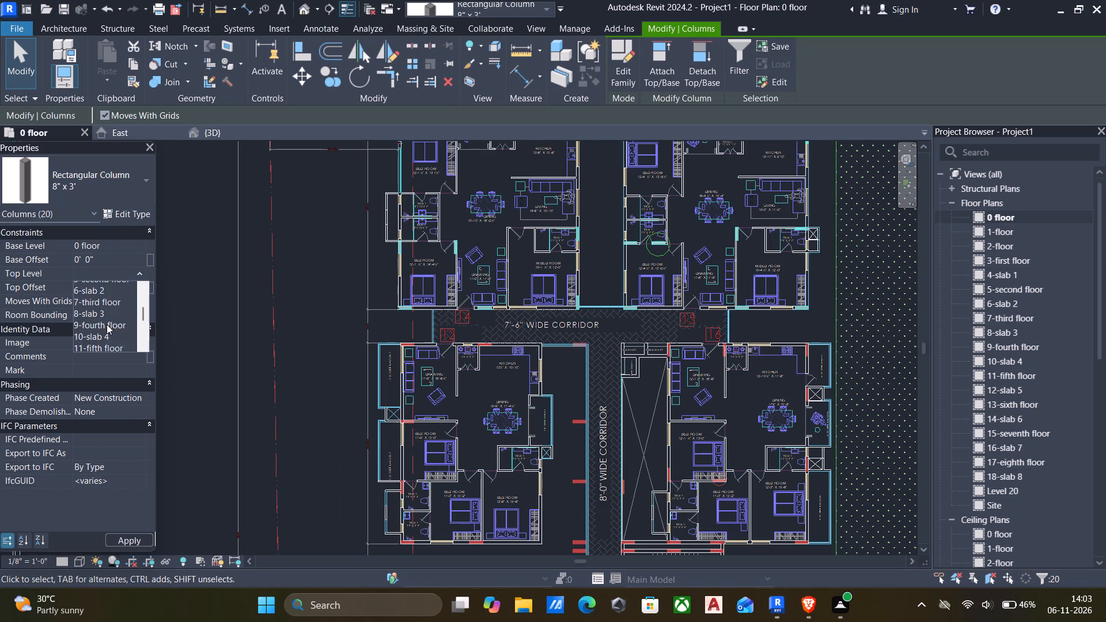
scroll(107, 324, down, 9)
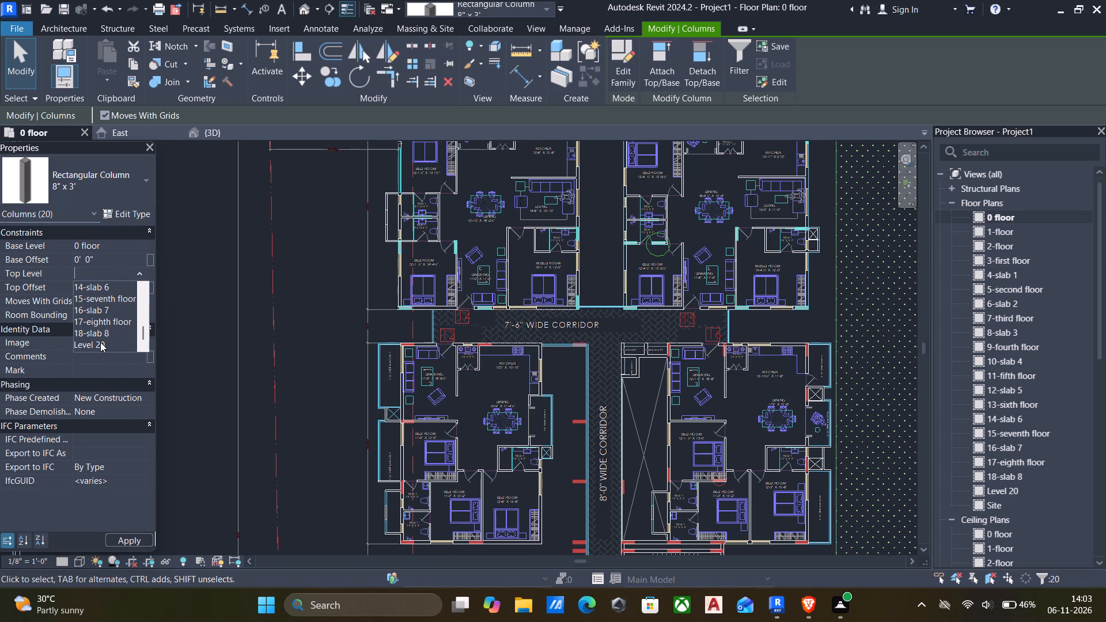
click(100, 342)
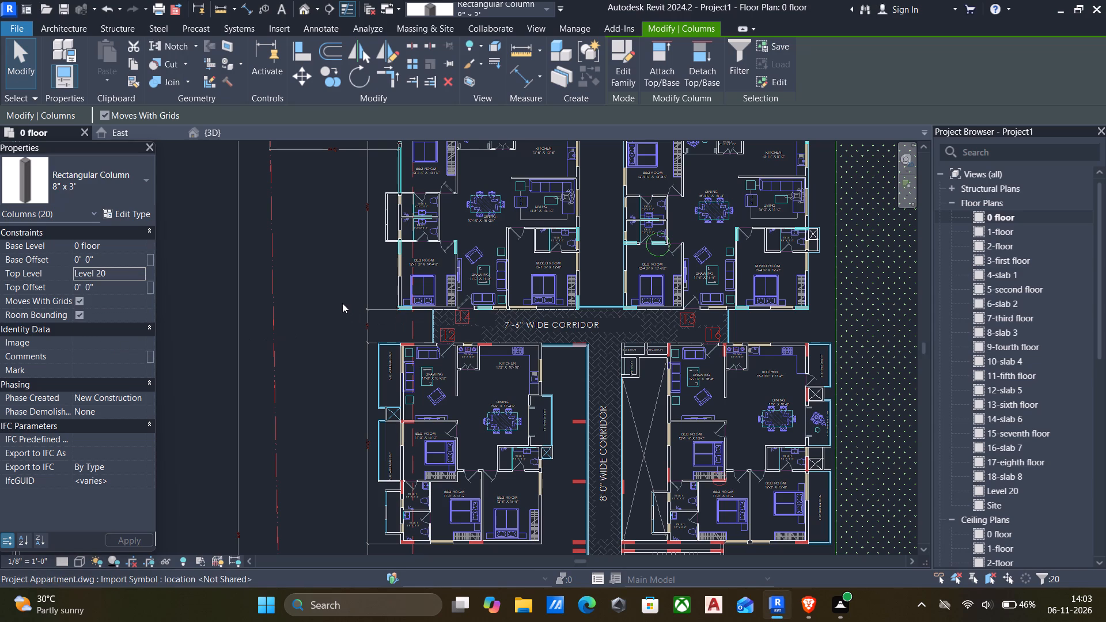
Inspect the extended columns in the 3D view from several angles.
click(300, 7)
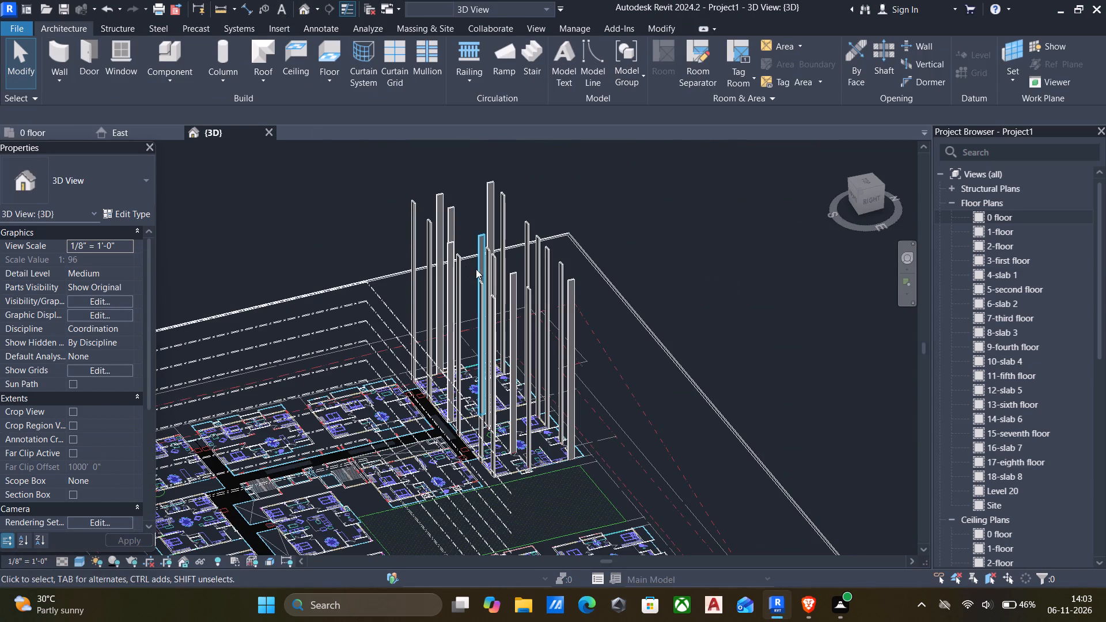
scroll(482, 266, down, 3)
shift+middle_drag(479, 279, 569, 295)
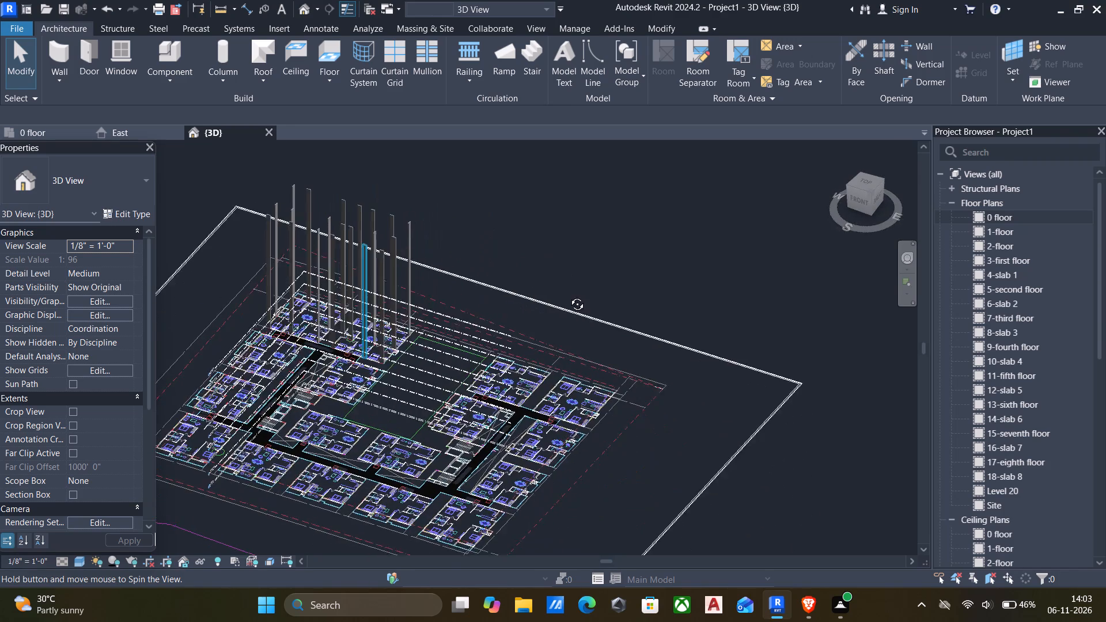
shift+middle_drag(569, 295, 528, 254)
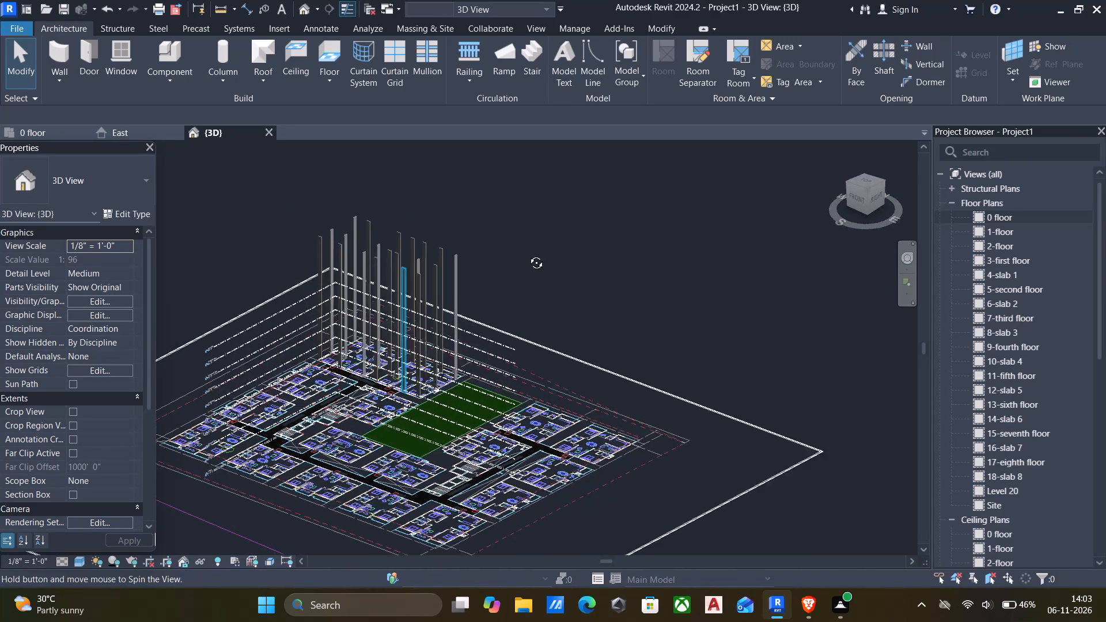
shift+middle_drag(528, 254, 532, 249)
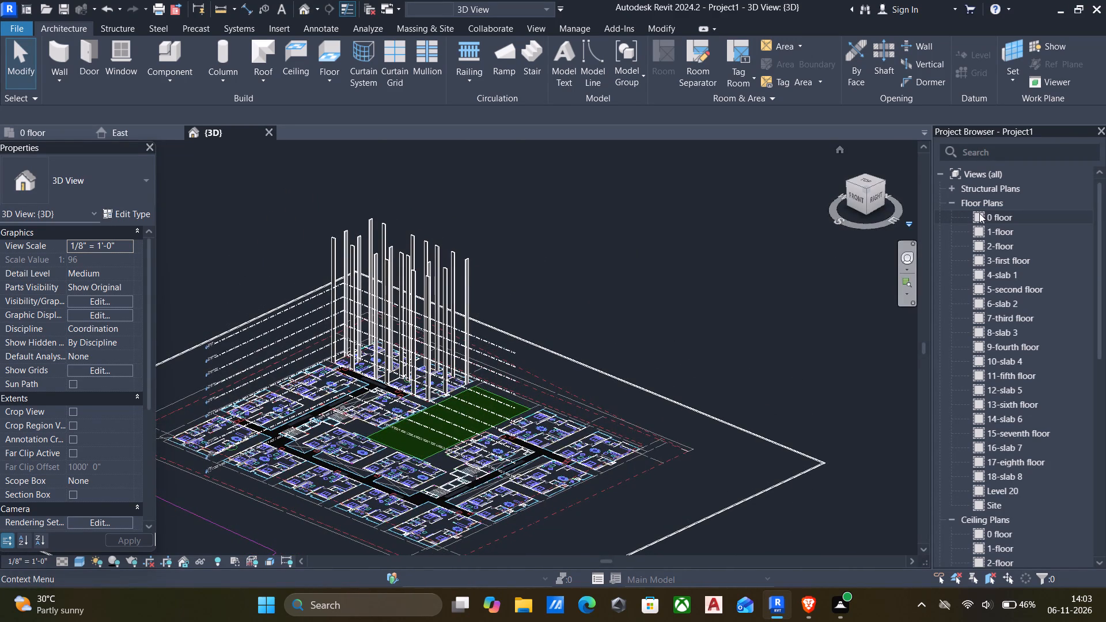
On 0 floor, place three matching 8" x 3' columns over the red blocks along the 7'-6" corridor side of apartment 12.
double_click(979, 213)
scroll(464, 316, up, 5)
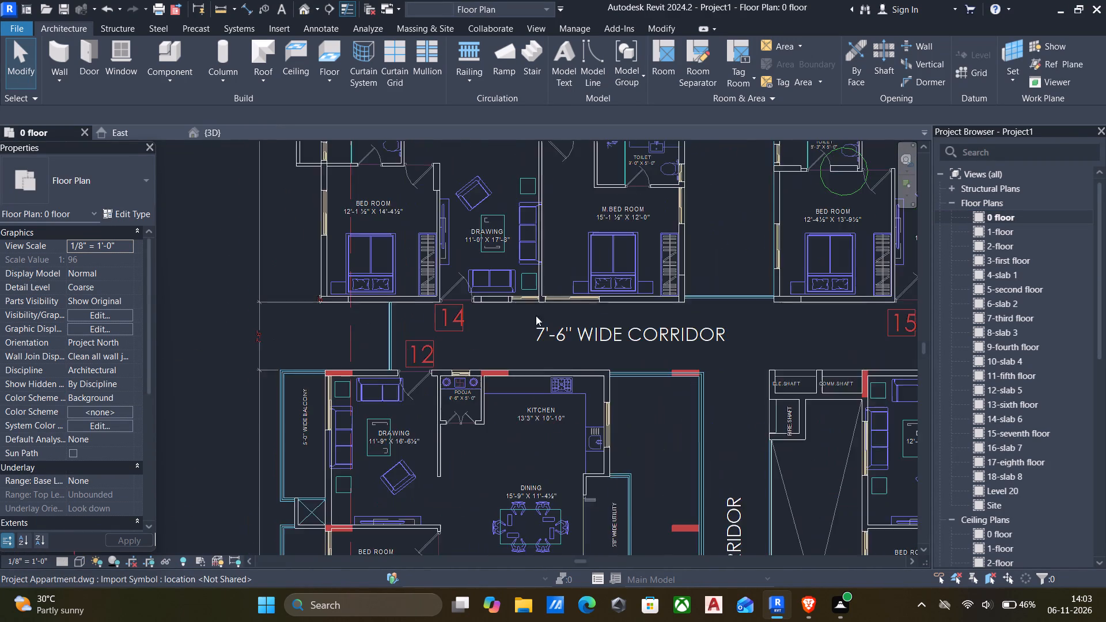
scroll(580, 313, up, 4)
click(755, 291)
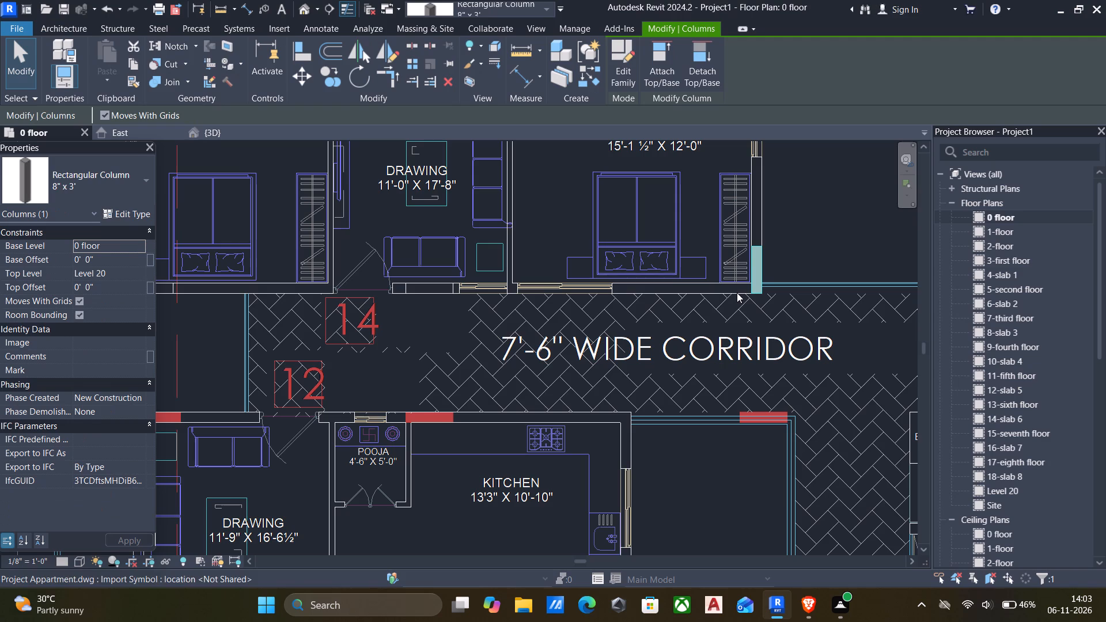
key(c)
key(s)
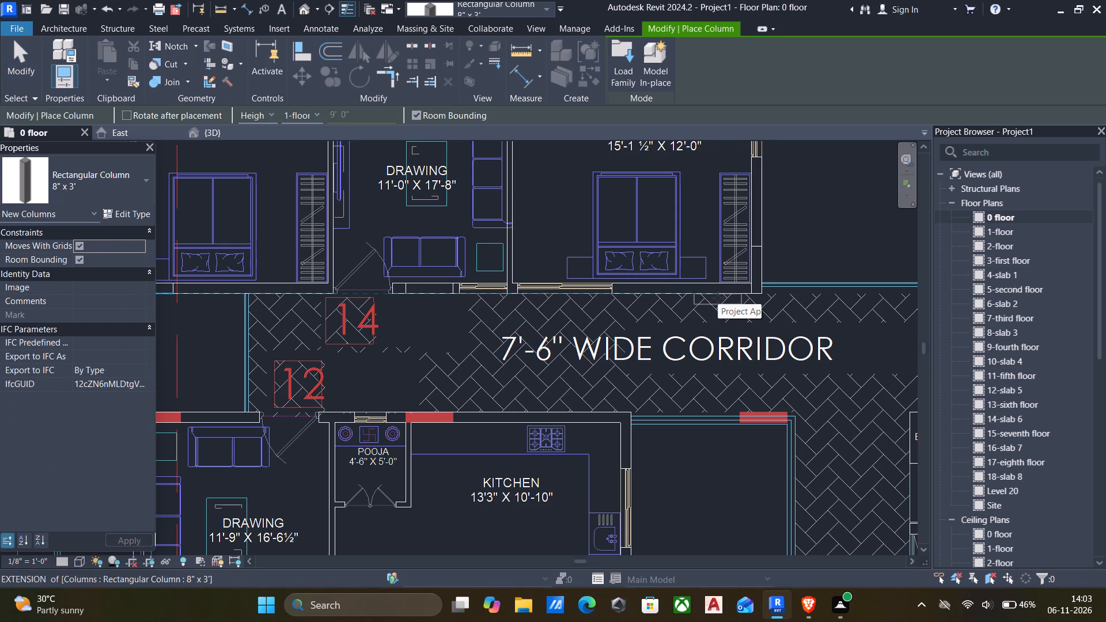
scroll(612, 310, down, 3)
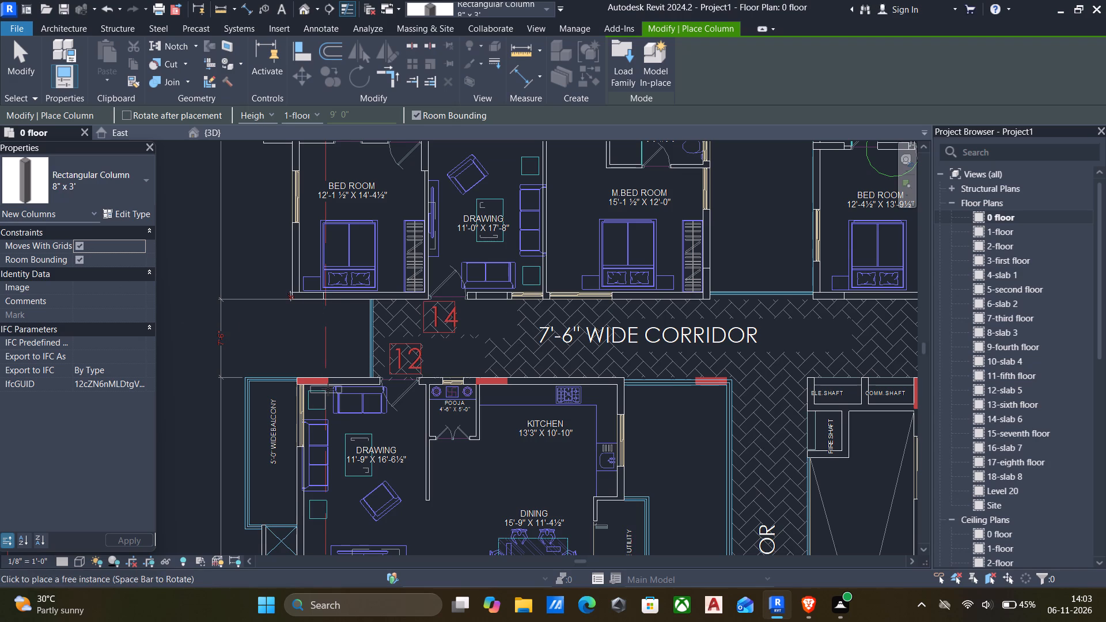
scroll(320, 386, up, 4)
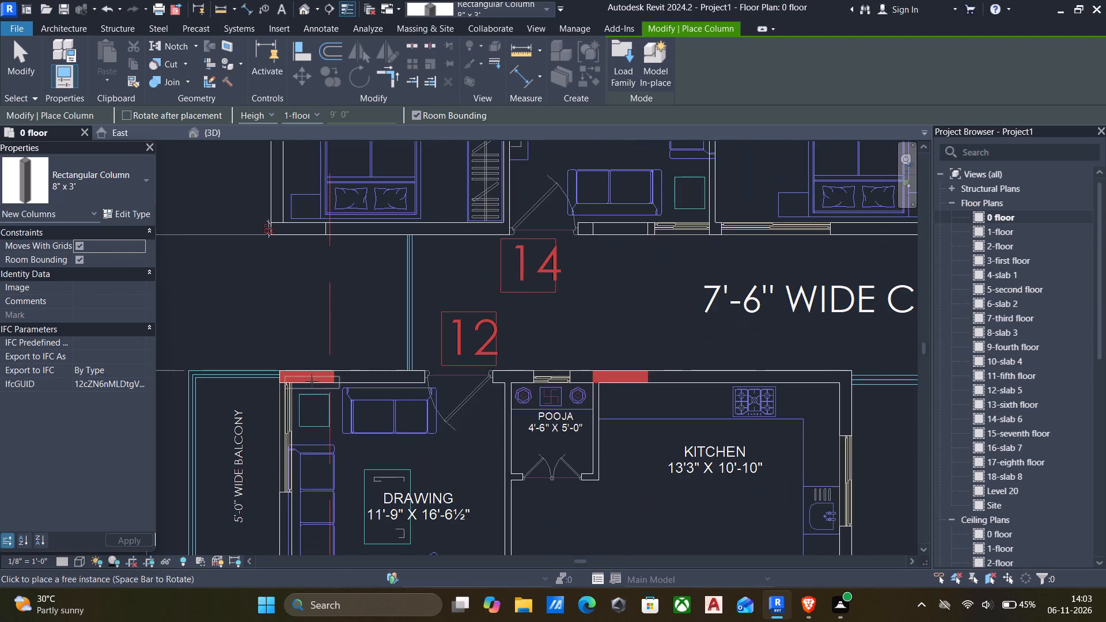
click(299, 374)
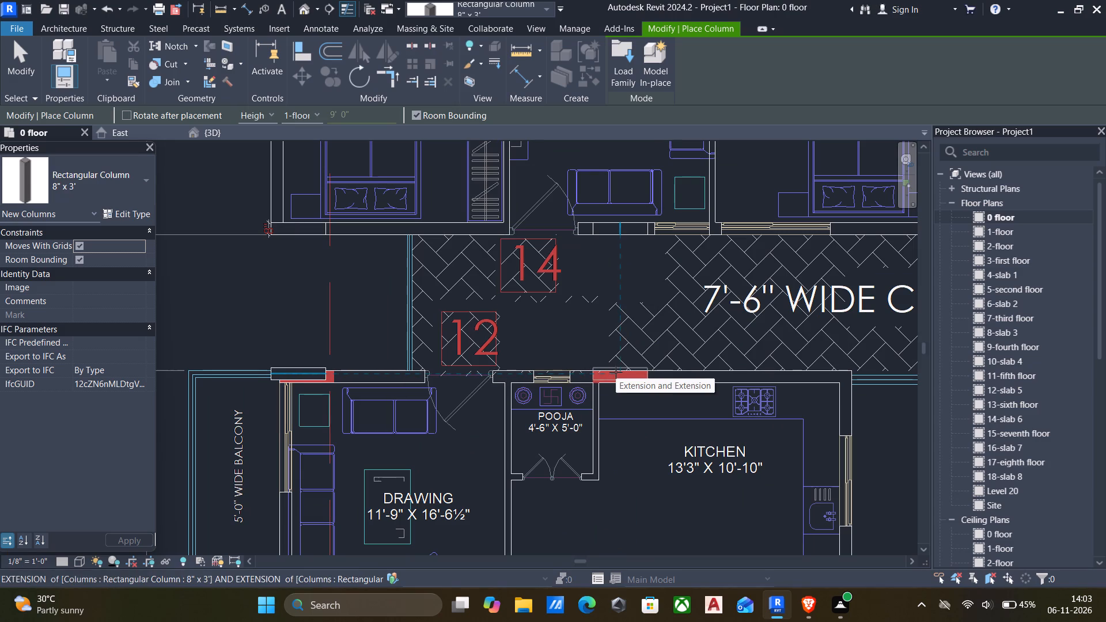
click(613, 373)
scroll(621, 381, down, 2)
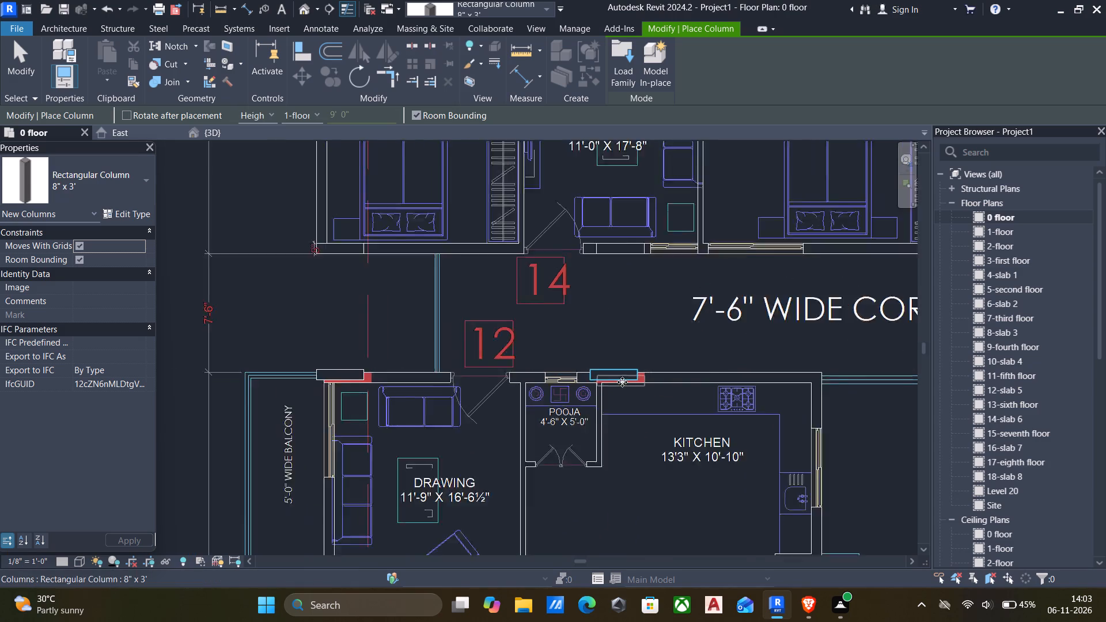
scroll(622, 382, down, 3)
scroll(801, 388, up, 5)
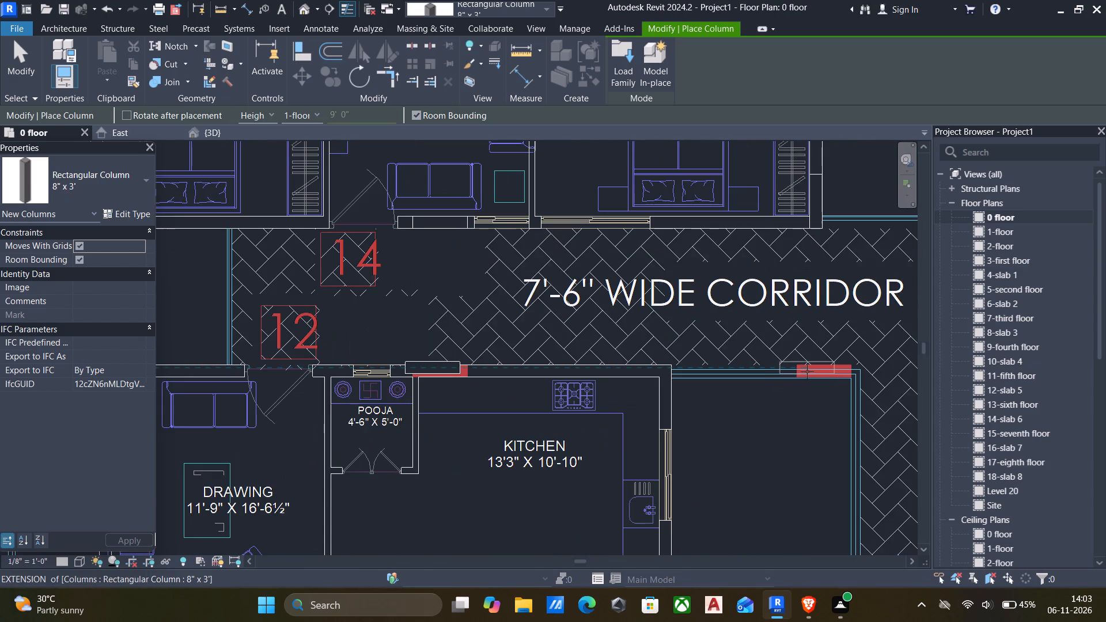
click(806, 370)
Place columns on the red blocks beside the 8'-0" corridor opposite apartment 12's utility and at the outer drawing room–bedroom wall junction.
scroll(787, 401, down, 4)
middle_drag(756, 432, 714, 378)
middle_drag(724, 431, 664, 325)
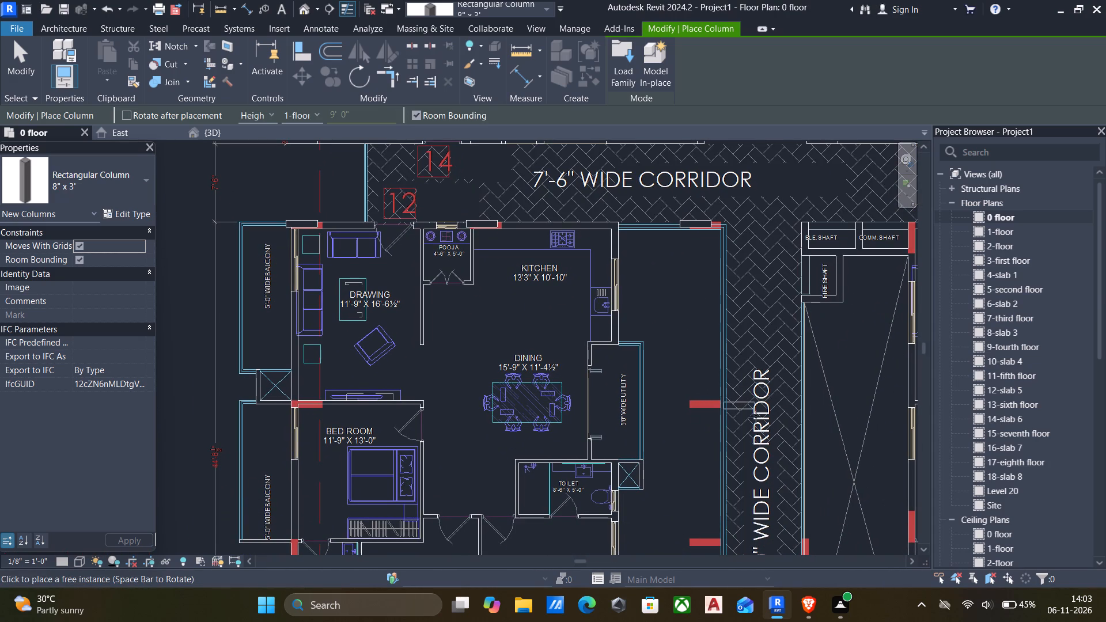
scroll(752, 419, up, 4)
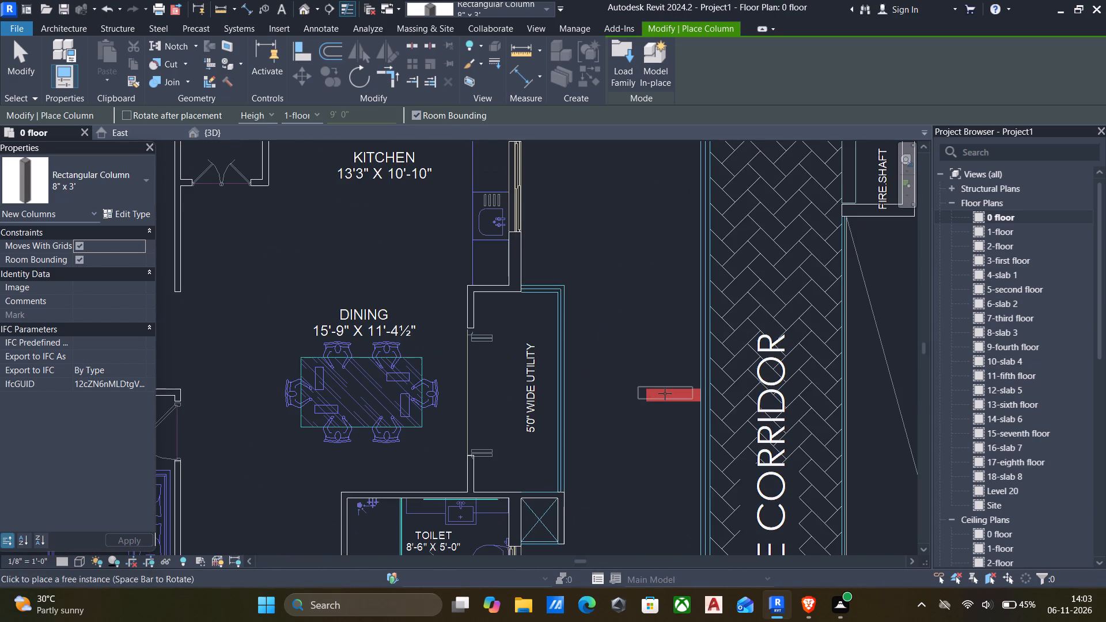
scroll(665, 395, up, 4)
click(666, 387)
scroll(665, 393, down, 13)
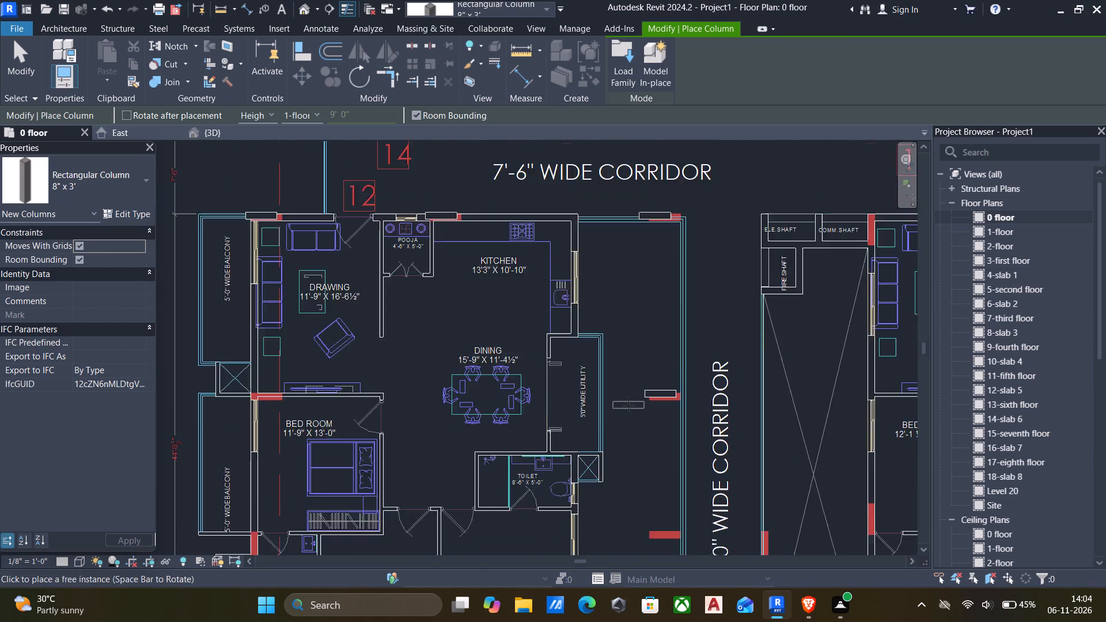
scroll(441, 397, up, 10)
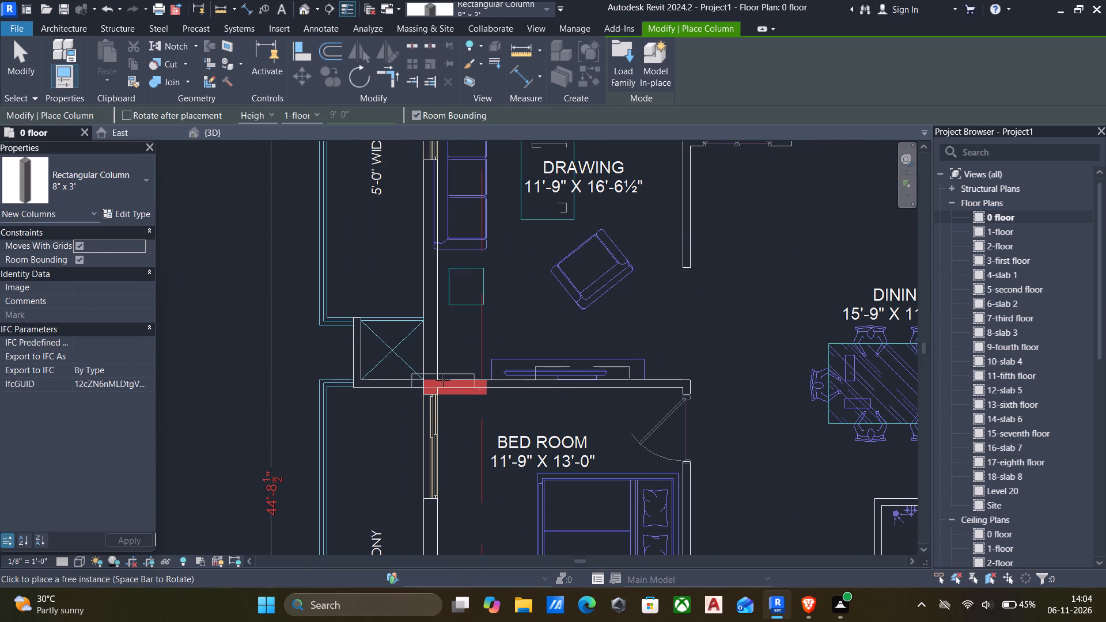
click(439, 384)
Place a column turned upright in plan over the red block on the outer wall of apartment 12's 5'-9" x 6'-4" toilet.
scroll(469, 394, down, 7)
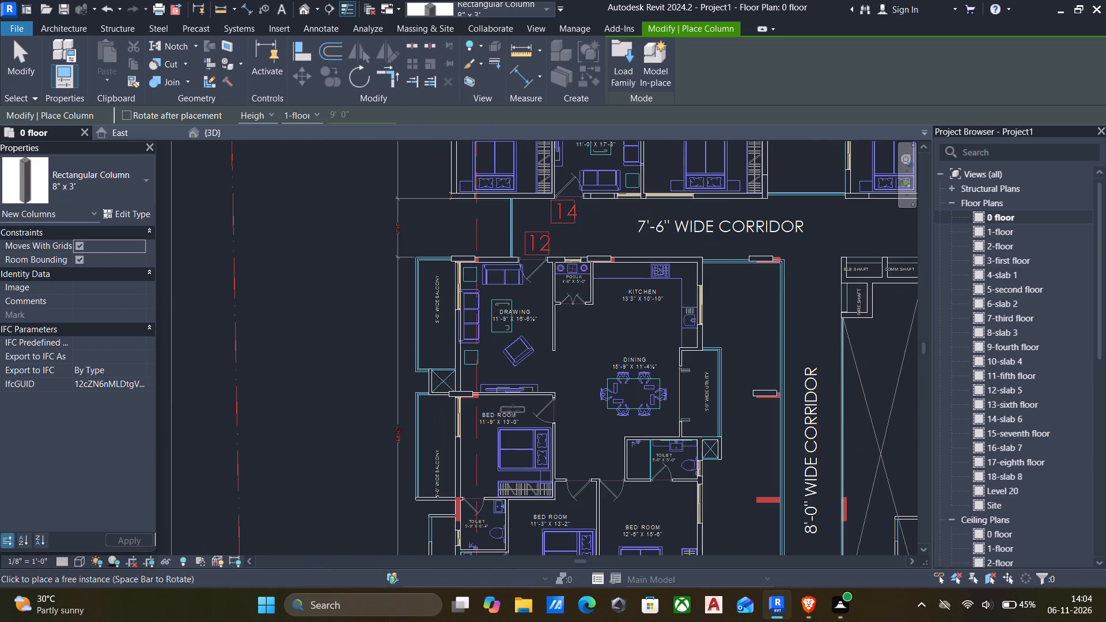
scroll(502, 356, down, 3)
scroll(581, 452, up, 3)
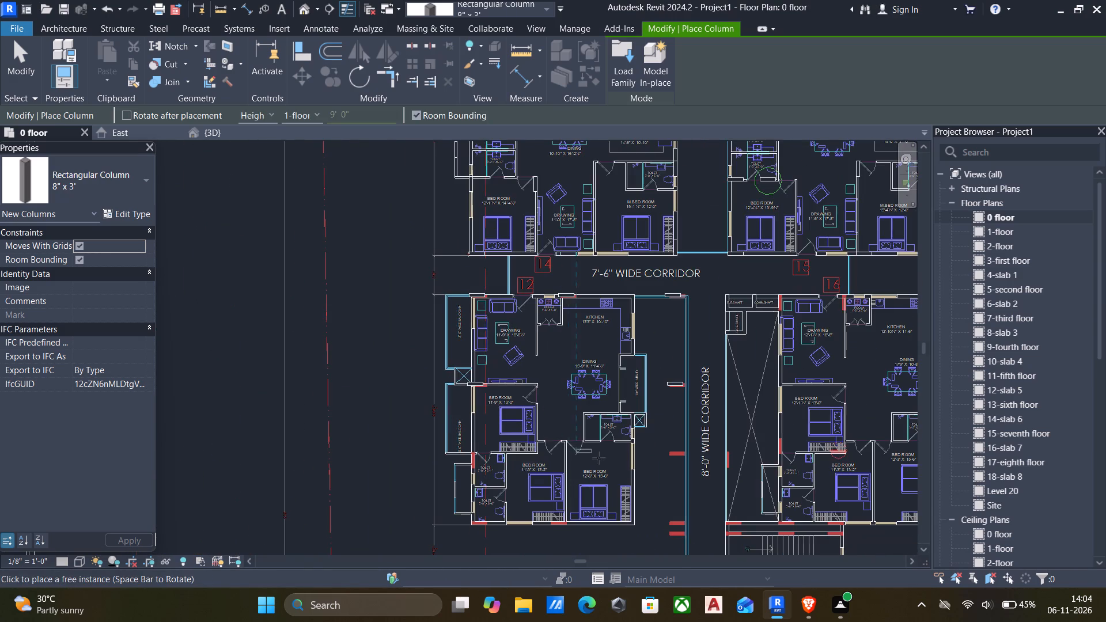
scroll(599, 458, up, 2)
scroll(473, 433, down, 1)
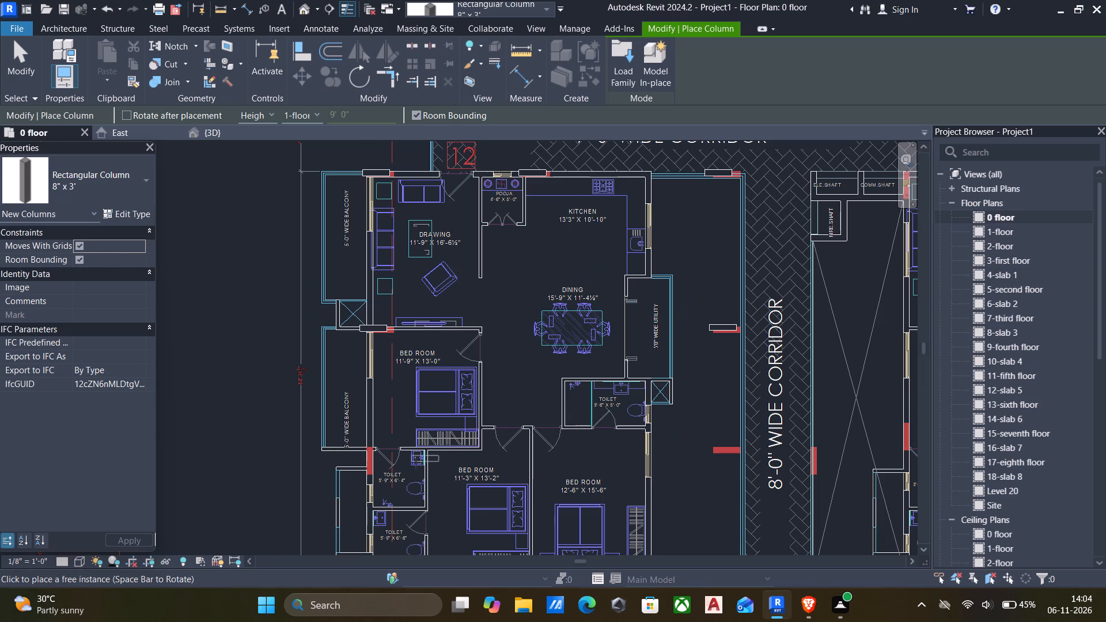
scroll(353, 462, up, 4)
scroll(384, 461, down, 4)
middle_drag(408, 451, 438, 388)
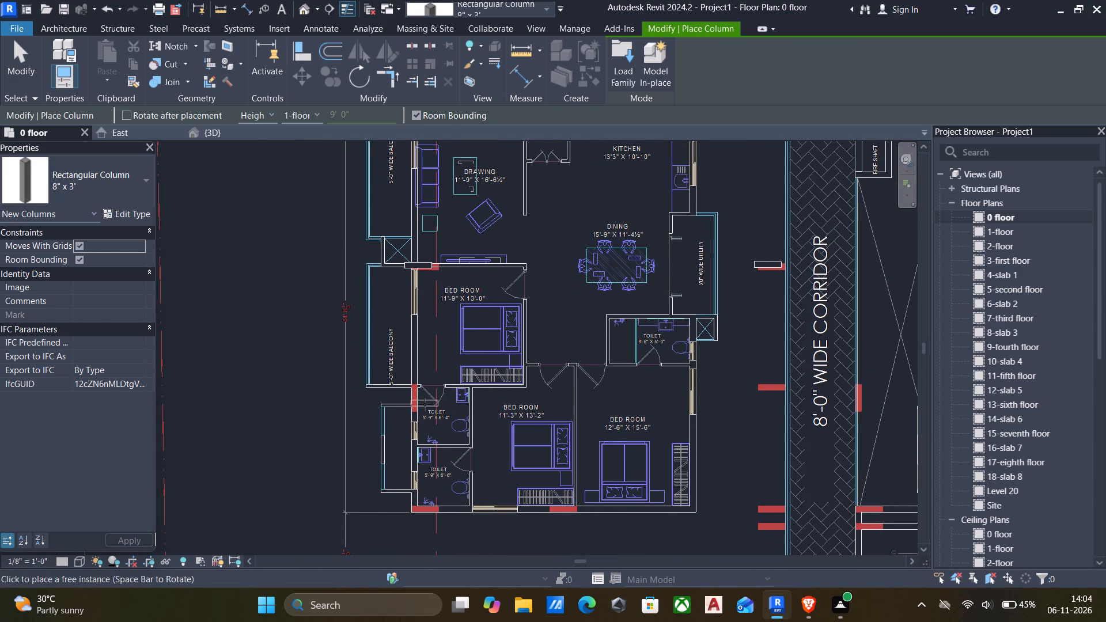
key(space)
scroll(411, 395, up, 4)
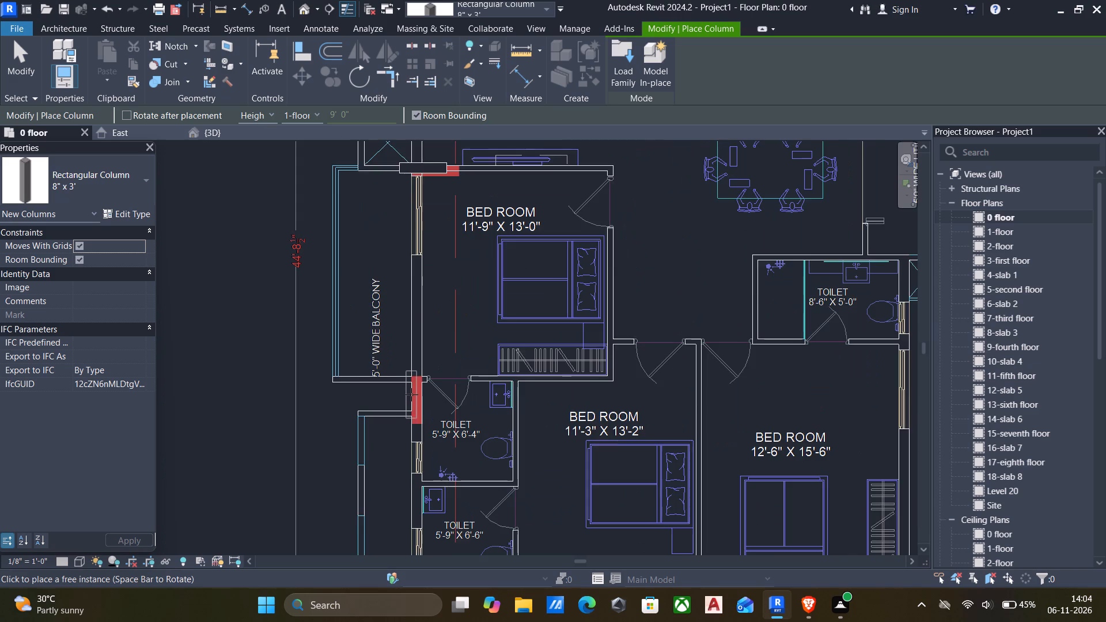
scroll(411, 394, up, 5)
click(416, 396)
Place two lengthwise columns over the red blocks on apartment 12's lower outer wall, at the 11'-3" x 13'-2" bedroom and the 5'-9" x 6'-6" toilet.
scroll(419, 403, down, 5)
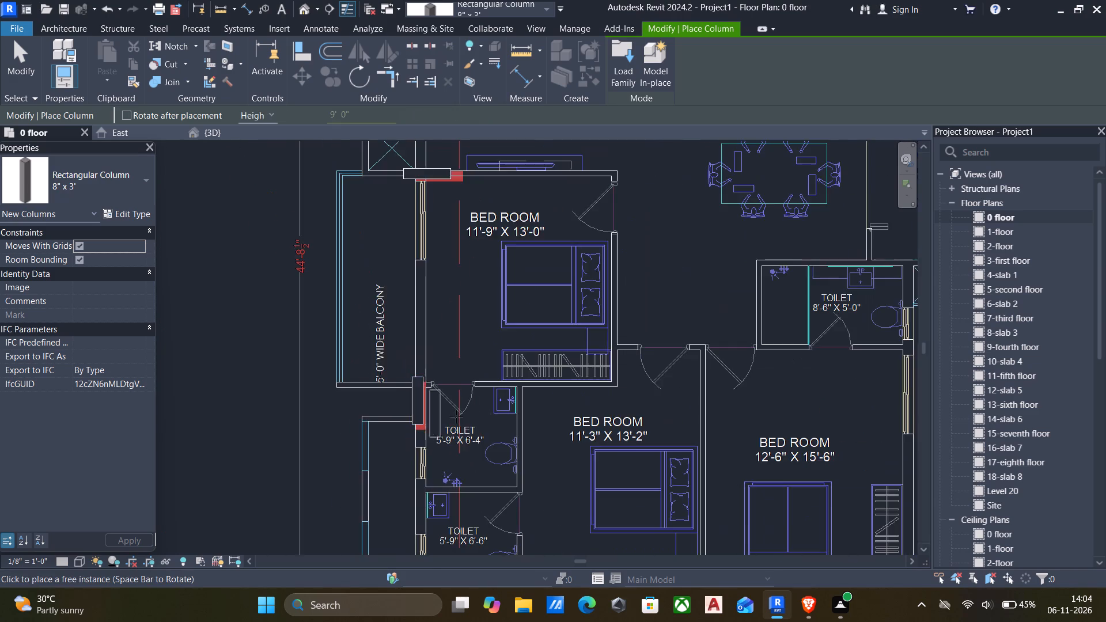
scroll(493, 420, down, 5)
scroll(579, 514, up, 2)
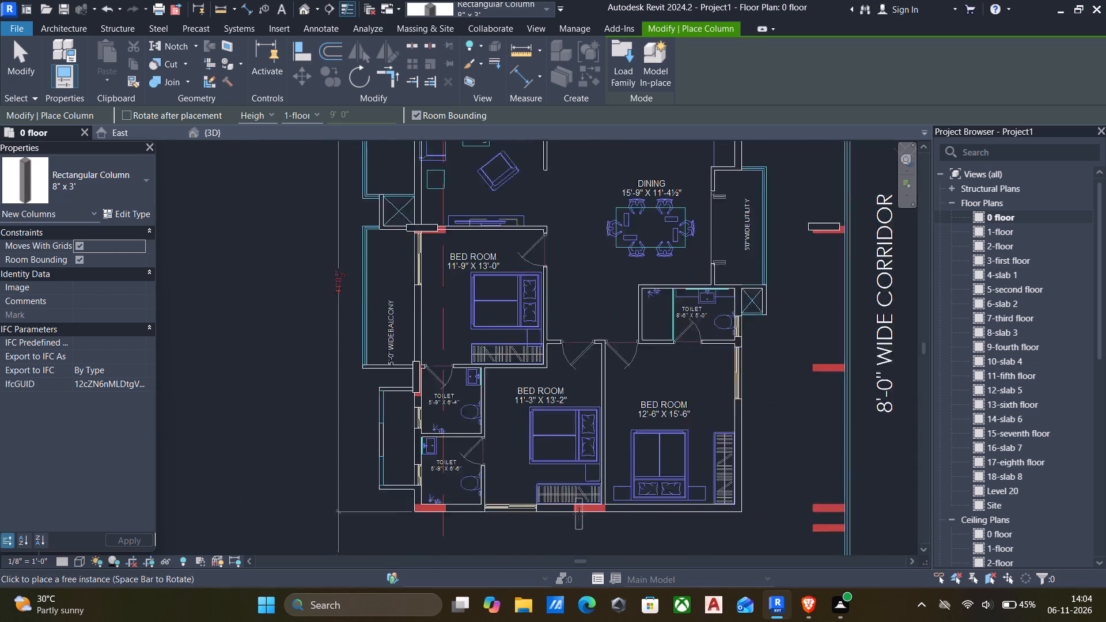
scroll(579, 514, up, 2)
key(space)
scroll(594, 507, up, 4)
click(587, 499)
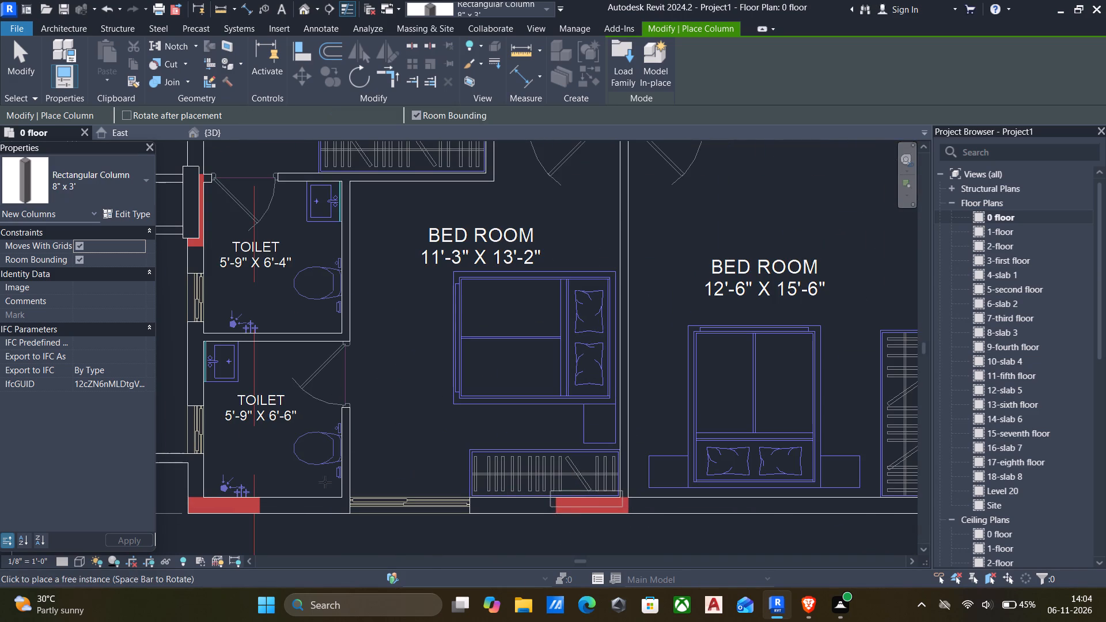
click(229, 503)
scroll(262, 494, down, 7)
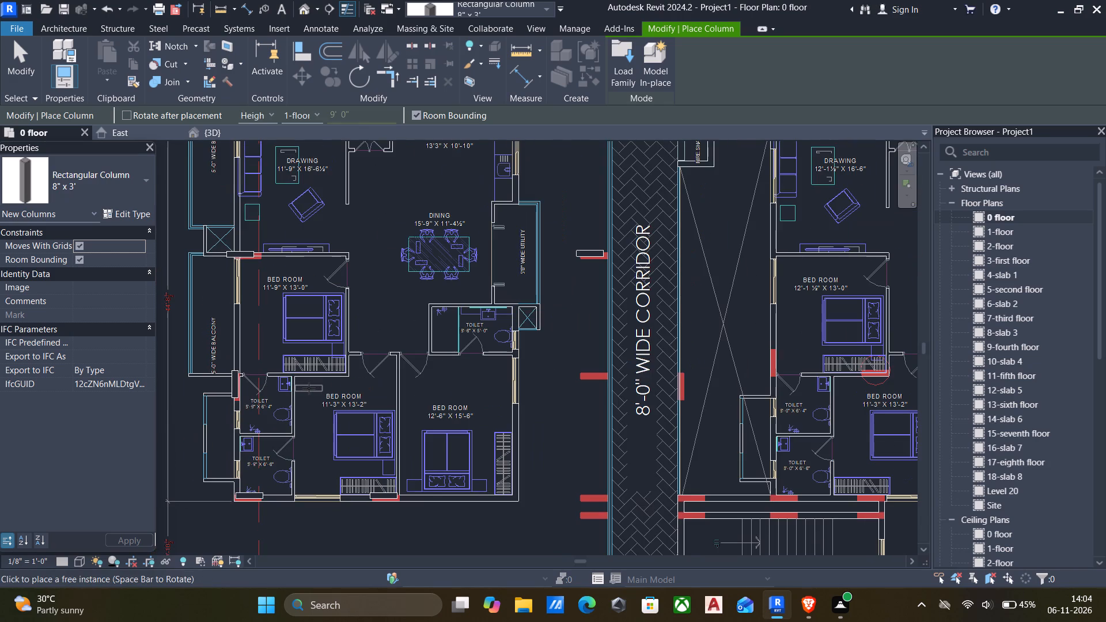
scroll(309, 388, down, 6)
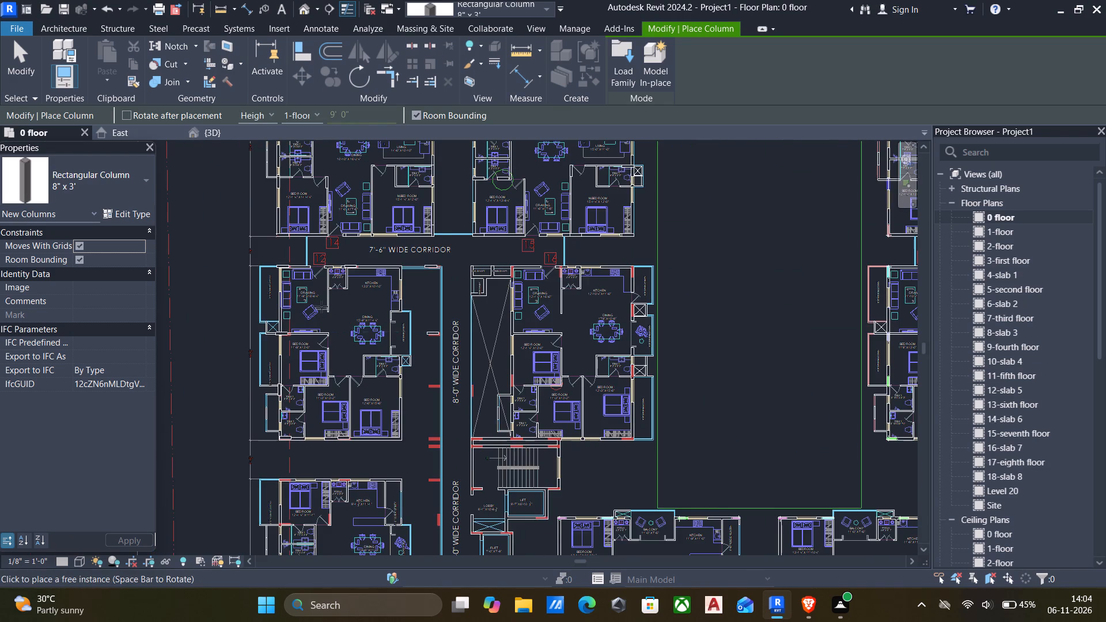
scroll(487, 271, up, 3)
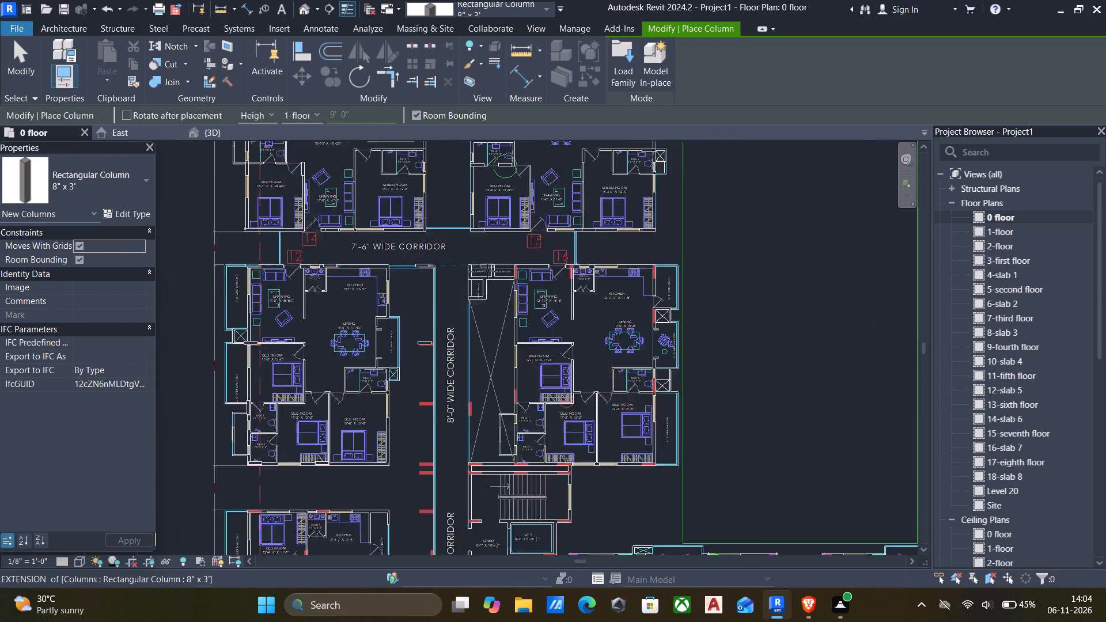
Place three columns turned upright in plan over apartment 16's corridor-side red blocks: beside the comm. shaft, at the pooja, and at the kitchen–utility wall.
scroll(487, 271, up, 5)
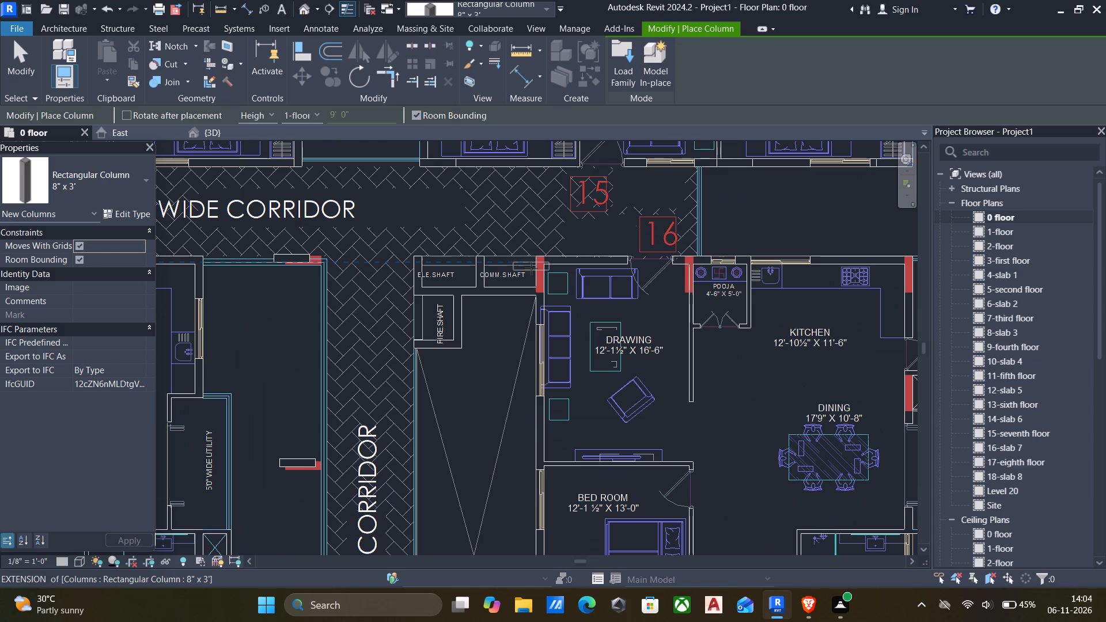
key(space)
scroll(541, 265, up, 4)
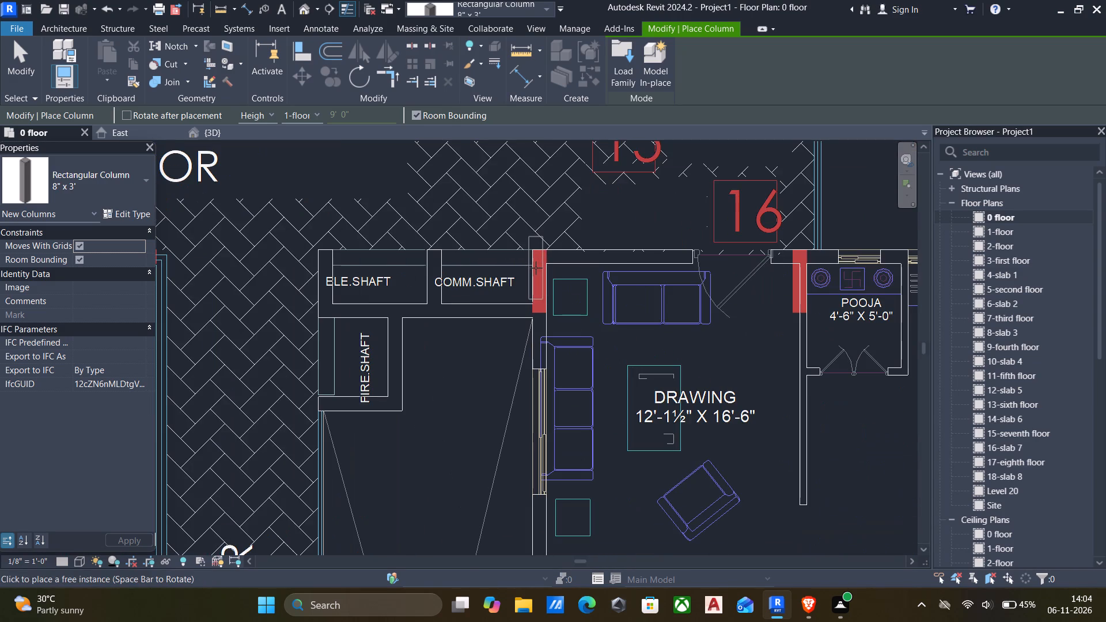
click(536, 268)
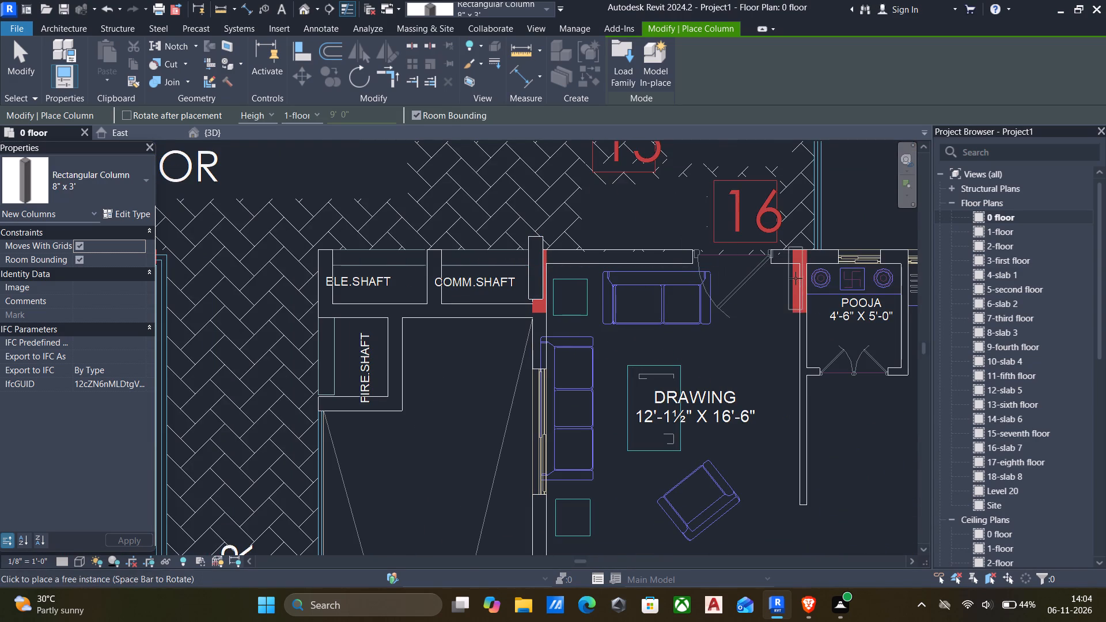
click(795, 278)
scroll(789, 290, down, 7)
middle_drag(754, 325, 543, 297)
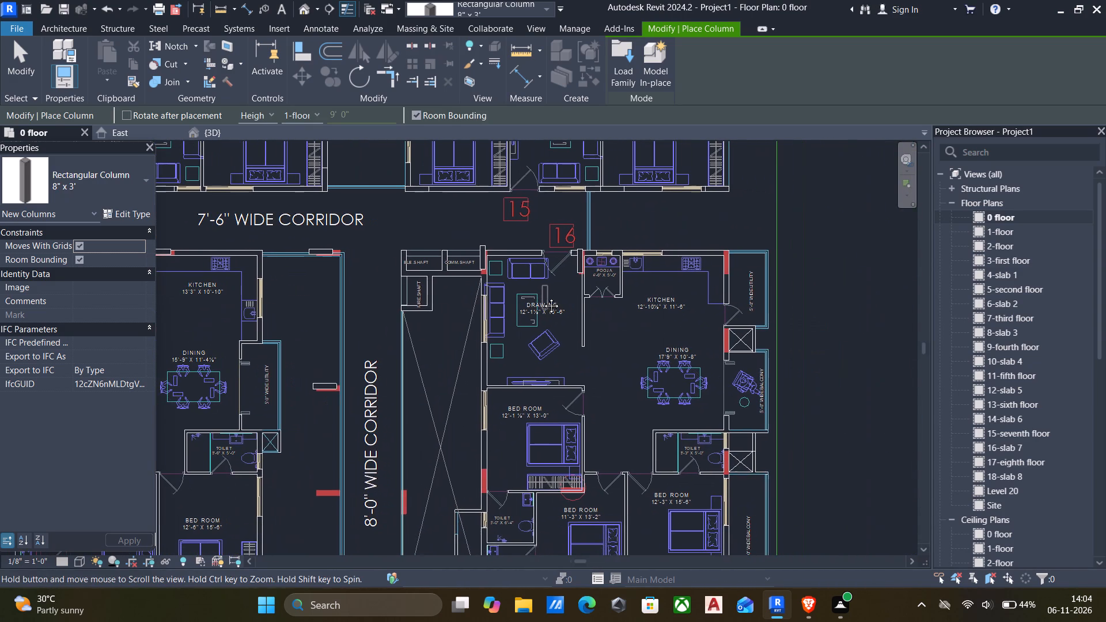
middle_drag(543, 297, 542, 297)
scroll(723, 260, up, 3)
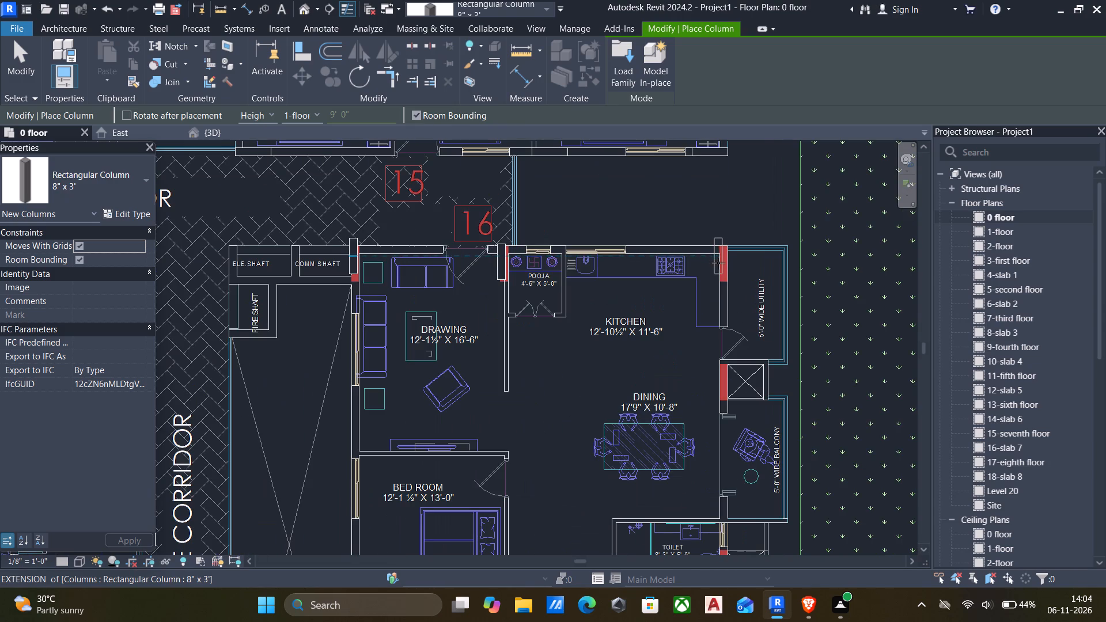
click(720, 263)
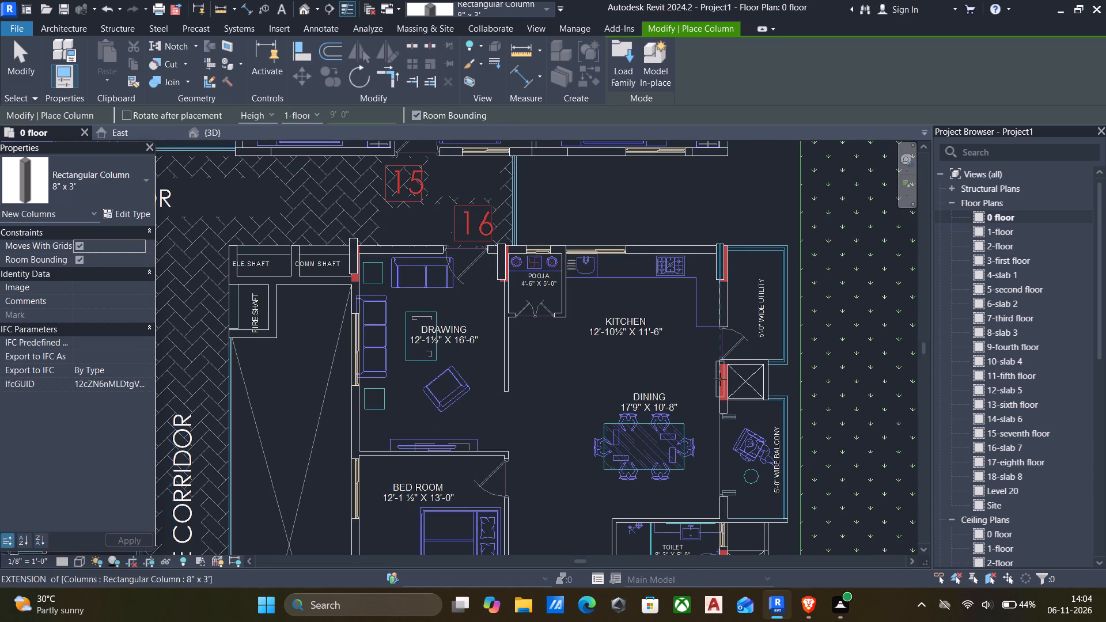
Place two upright columns over the red blocks on apartment 16's outer wall, beside the dining duct and at the 8'-3" x 5'-0" toilet.
scroll(720, 379, up, 6)
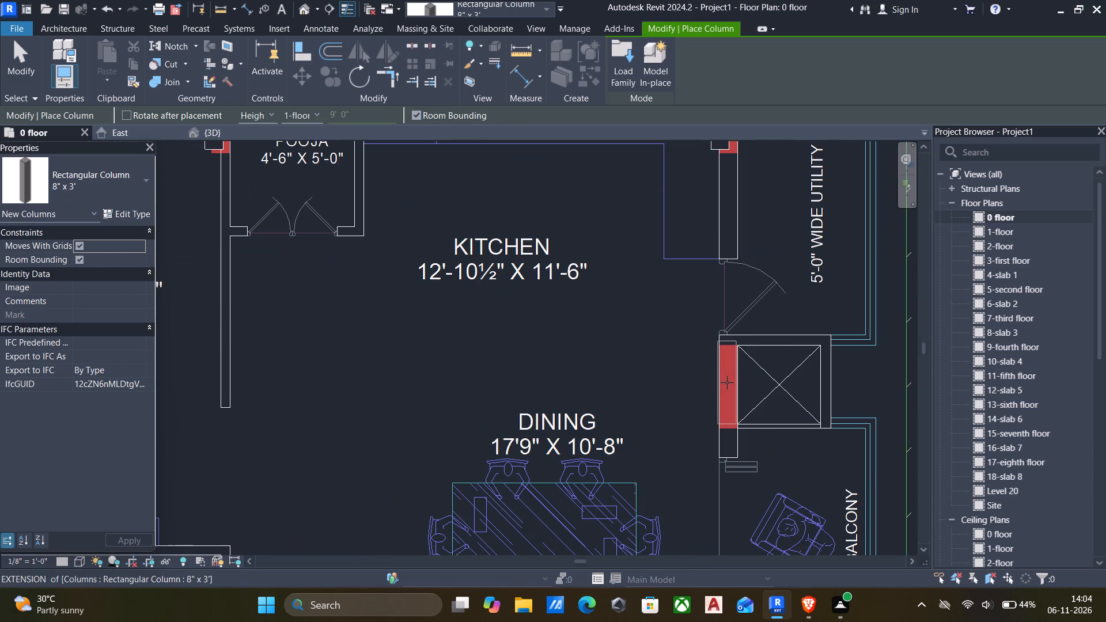
click(723, 382)
scroll(685, 382, down, 7)
middle_drag(673, 395, 682, 322)
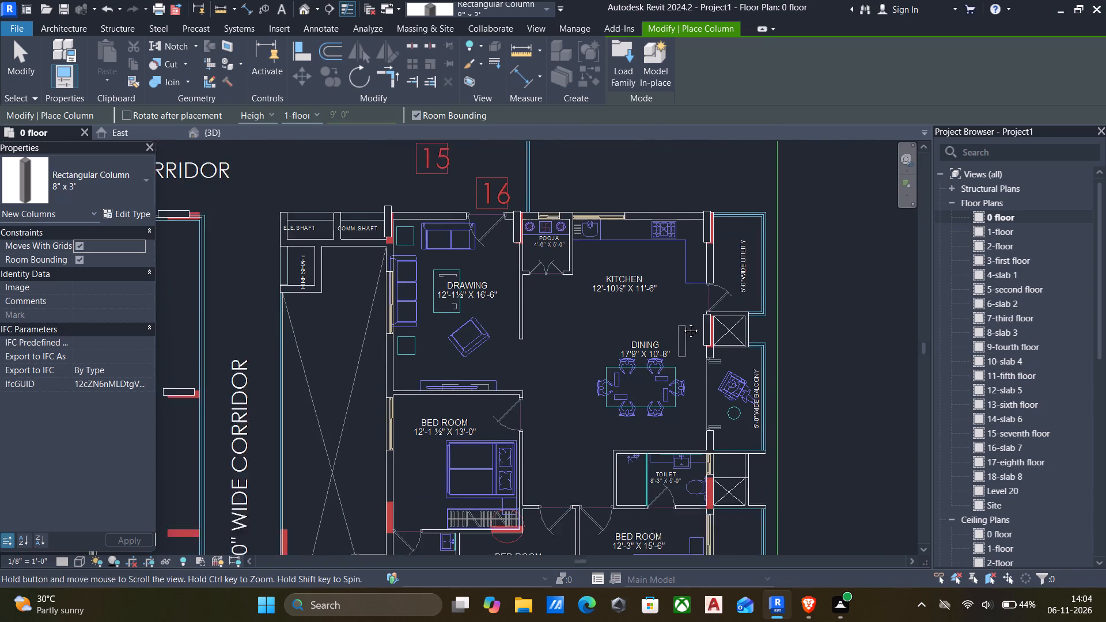
middle_drag(682, 322, 682, 309)
scroll(718, 475, up, 9)
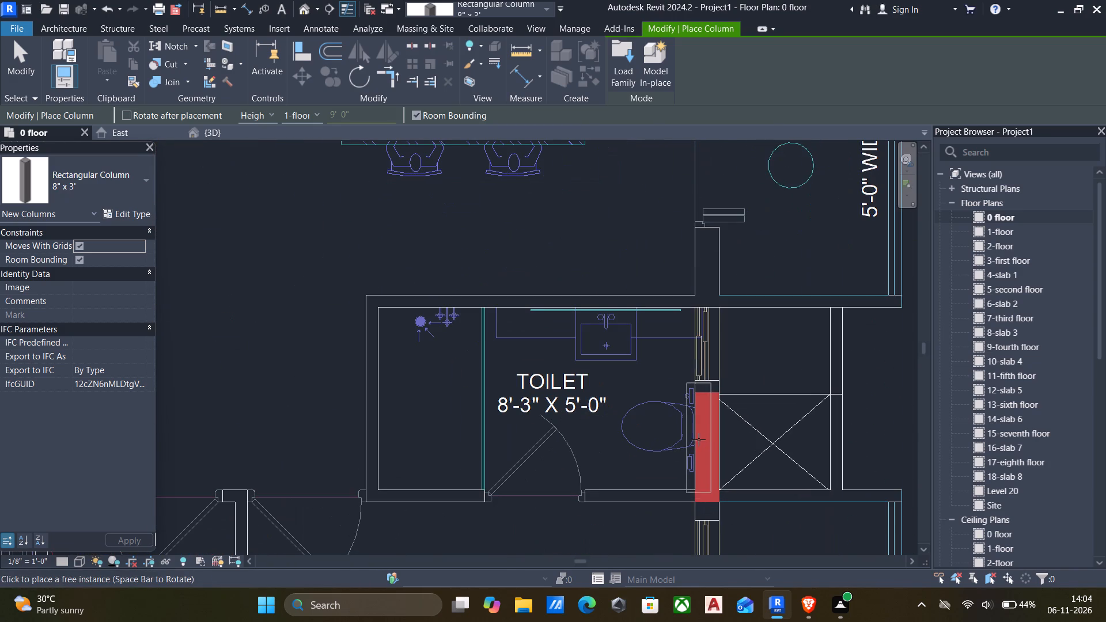
click(698, 443)
Place upright columns over the red blocks on the open shaft's 8'-0" corridor edge and on apartment 16's 12'-1½" x 13'-0" bedroom wall facing the shaft.
scroll(620, 434, down, 7)
middle_drag(557, 448, 575, 431)
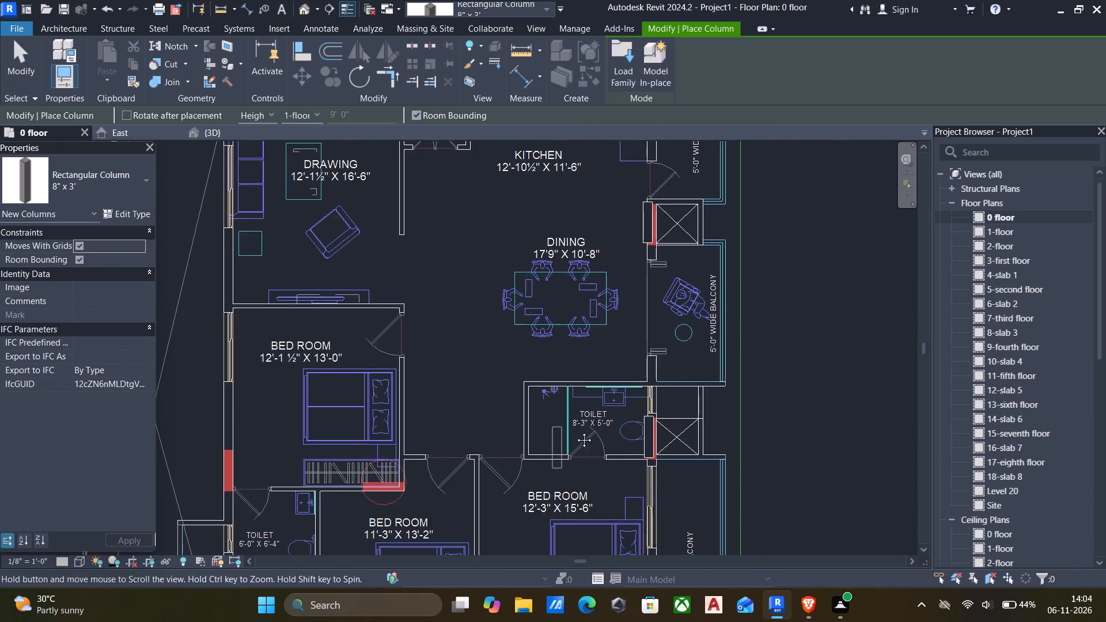
middle_drag(575, 431, 666, 338)
scroll(670, 358, down, 4)
scroll(327, 384, up, 3)
scroll(442, 378, up, 4)
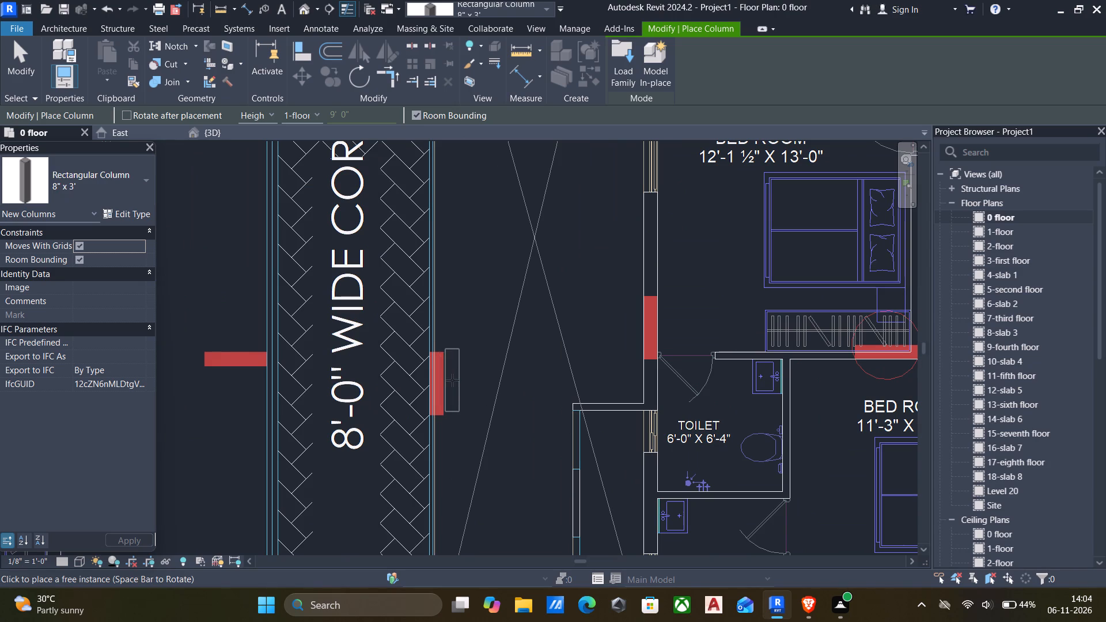
scroll(434, 379, up, 3)
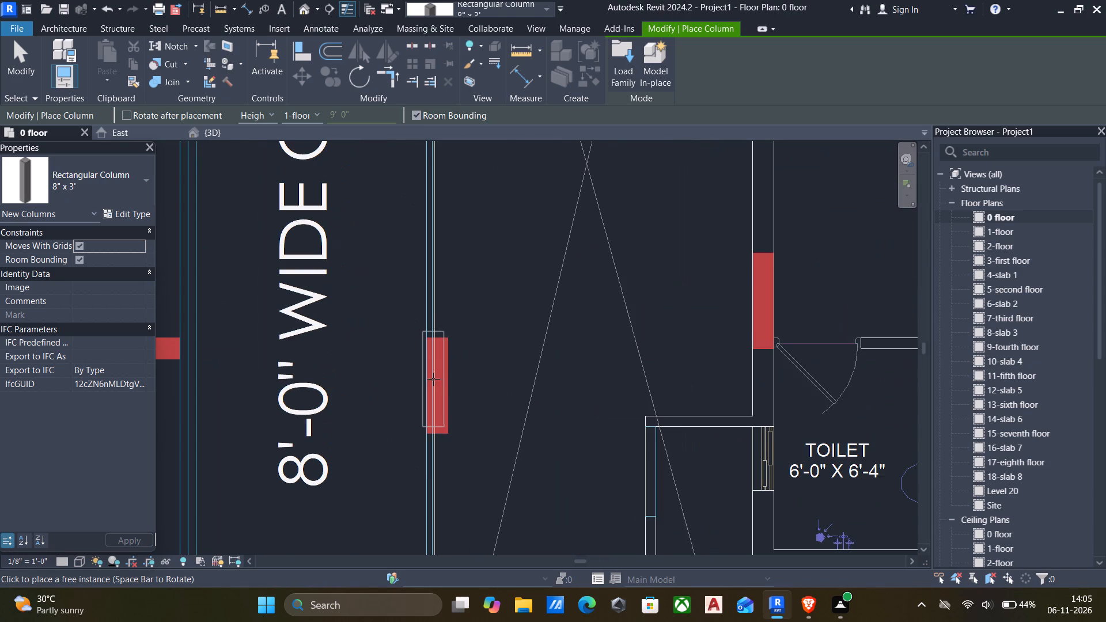
click(432, 380)
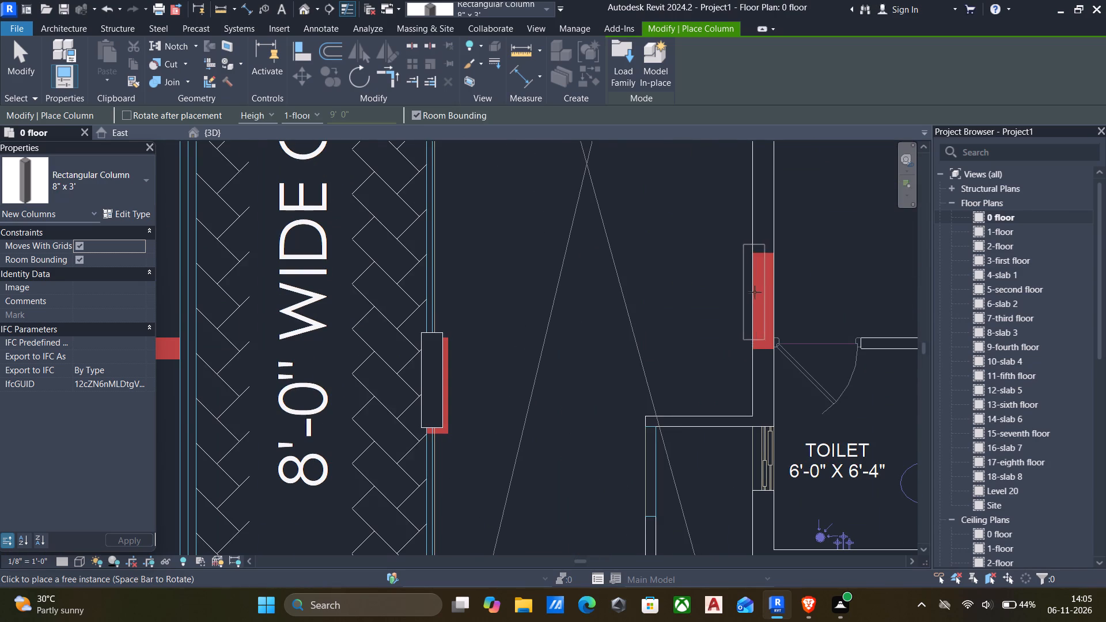
click(759, 291)
Place a lengthwise column over the circled red block on the wall between apartment 16's 12'-1½" x 13'-0" and 11'-3" x 13'-2" bedrooms.
scroll(743, 309, down, 6)
scroll(486, 334, down, 3)
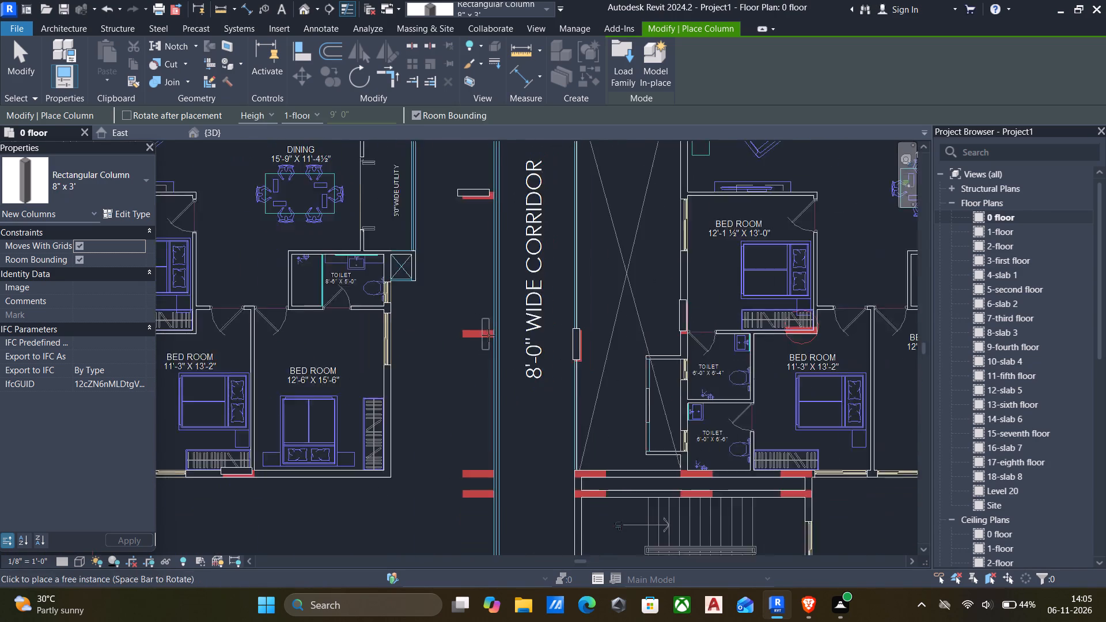
scroll(793, 328, up, 4)
scroll(784, 335, down, 5)
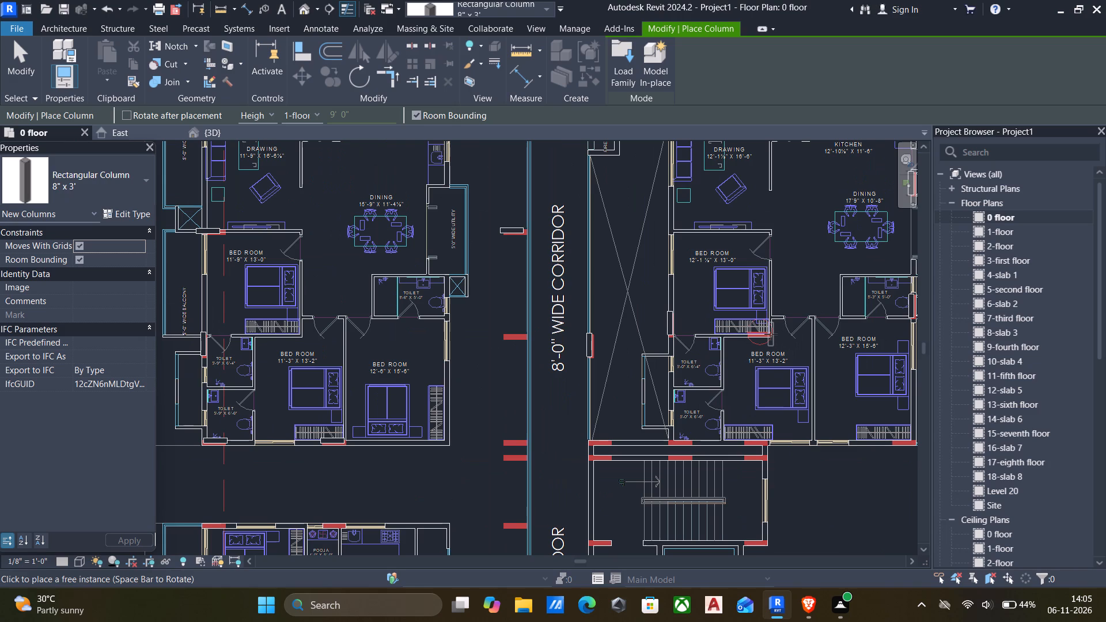
key(space)
scroll(761, 332, up, 7)
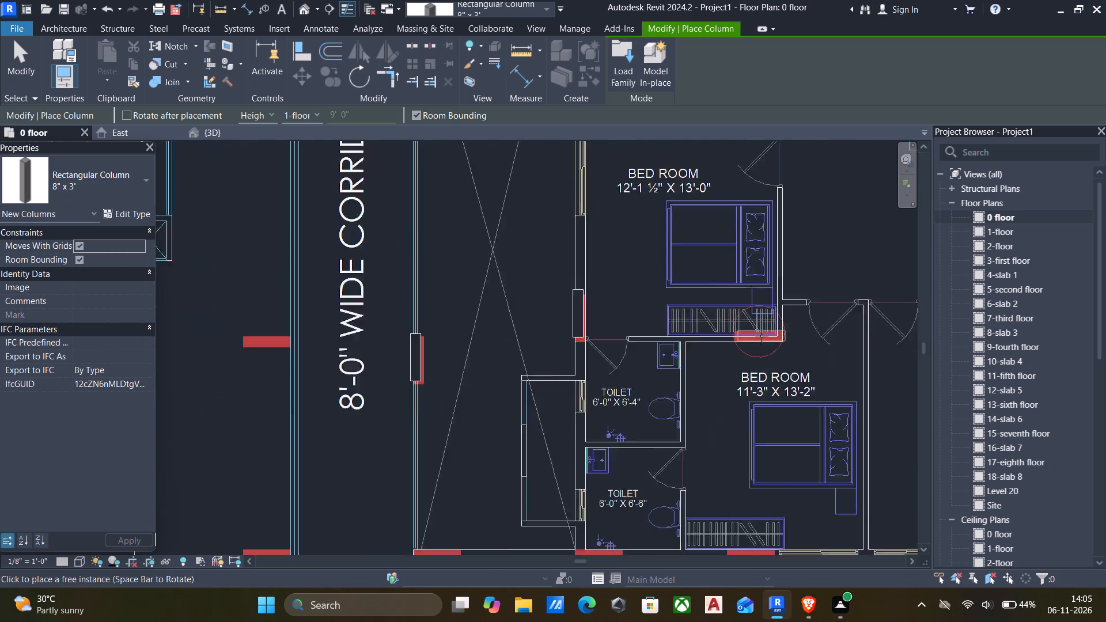
scroll(762, 336, up, 2)
click(760, 332)
Place six lengthwise columns over the red blocks on the two parallel walls between apartment 16 and the staircase, three per wall.
scroll(757, 342, down, 6)
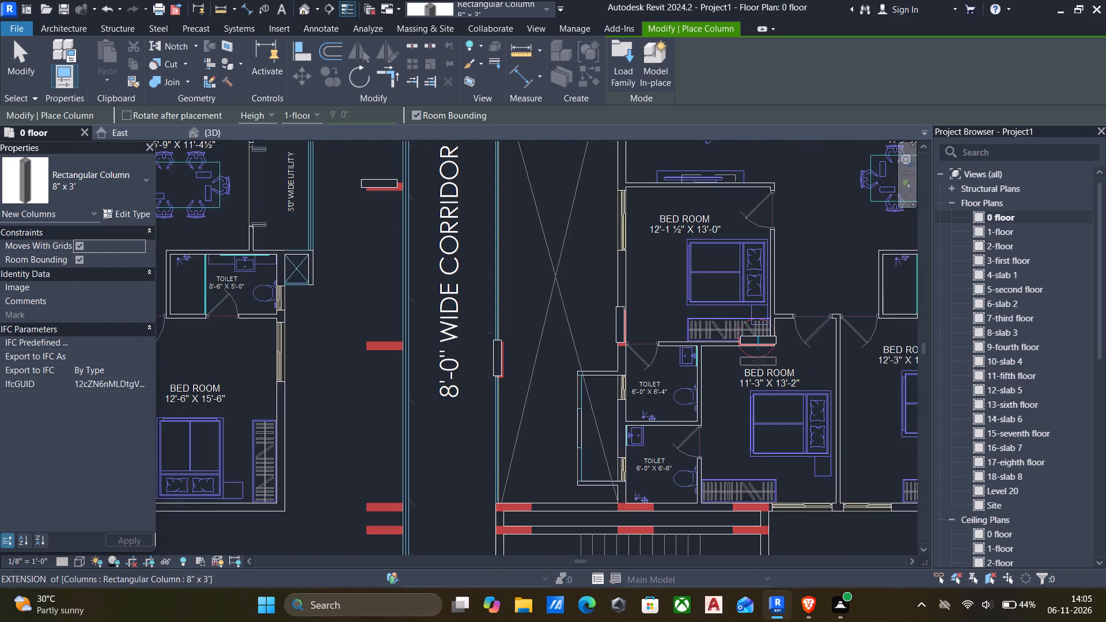
scroll(758, 361, down, 3)
scroll(739, 456, down, 1)
scroll(755, 463, up, 5)
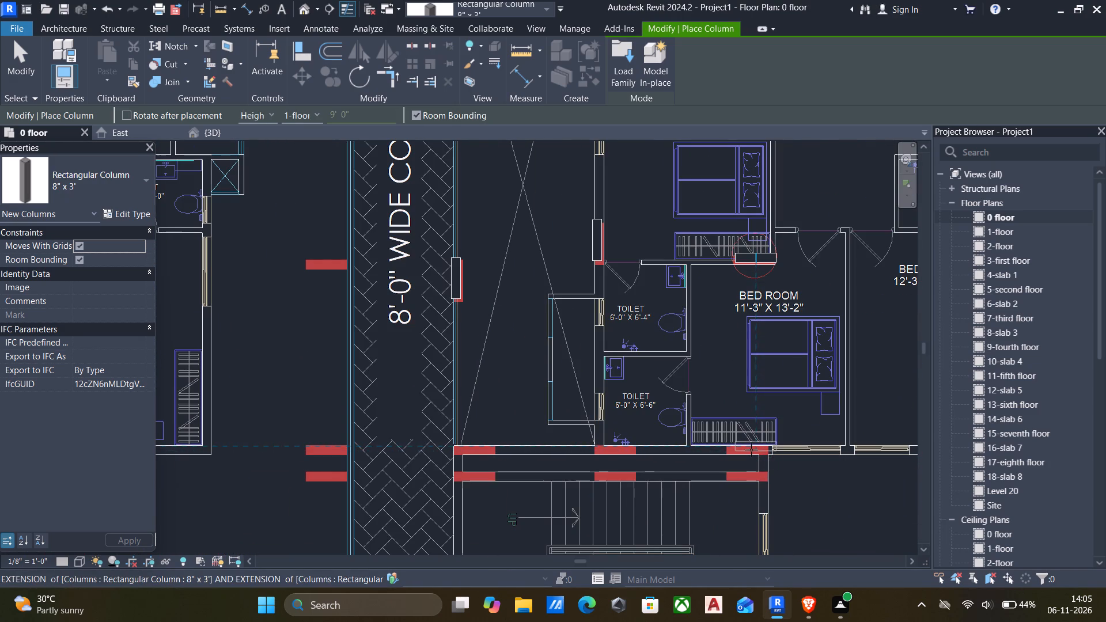
scroll(748, 451, up, 3)
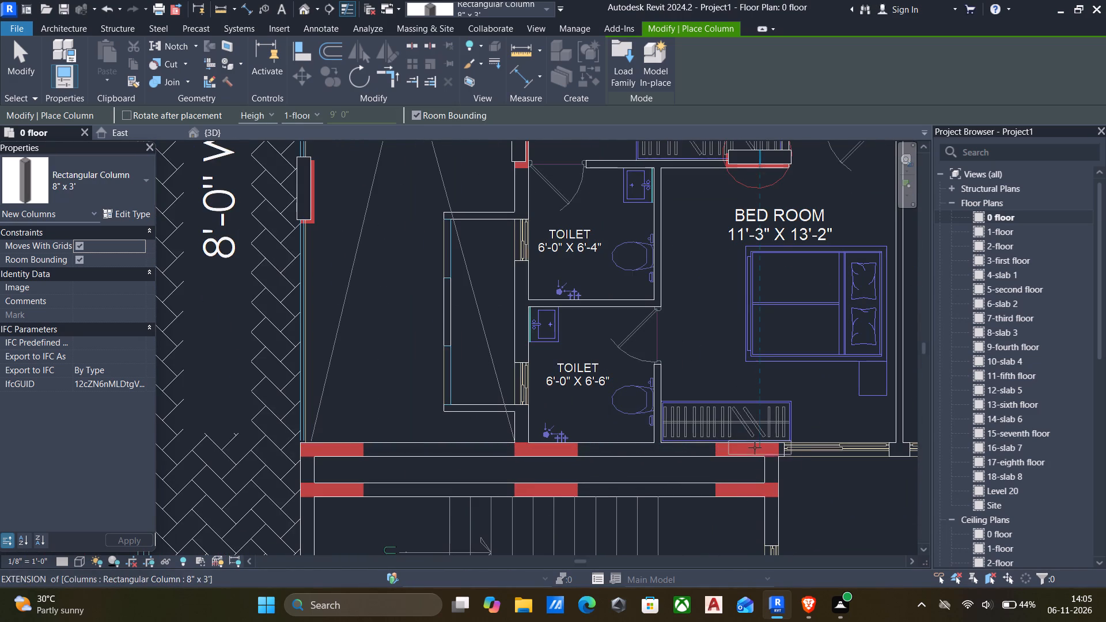
click(755, 447)
click(744, 487)
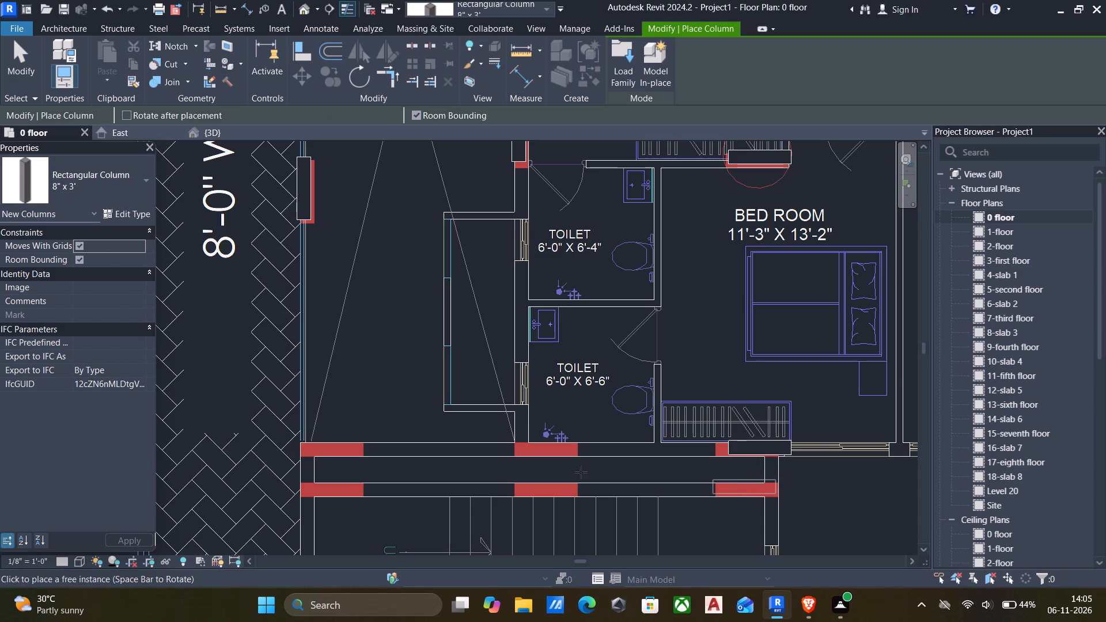
click(563, 445)
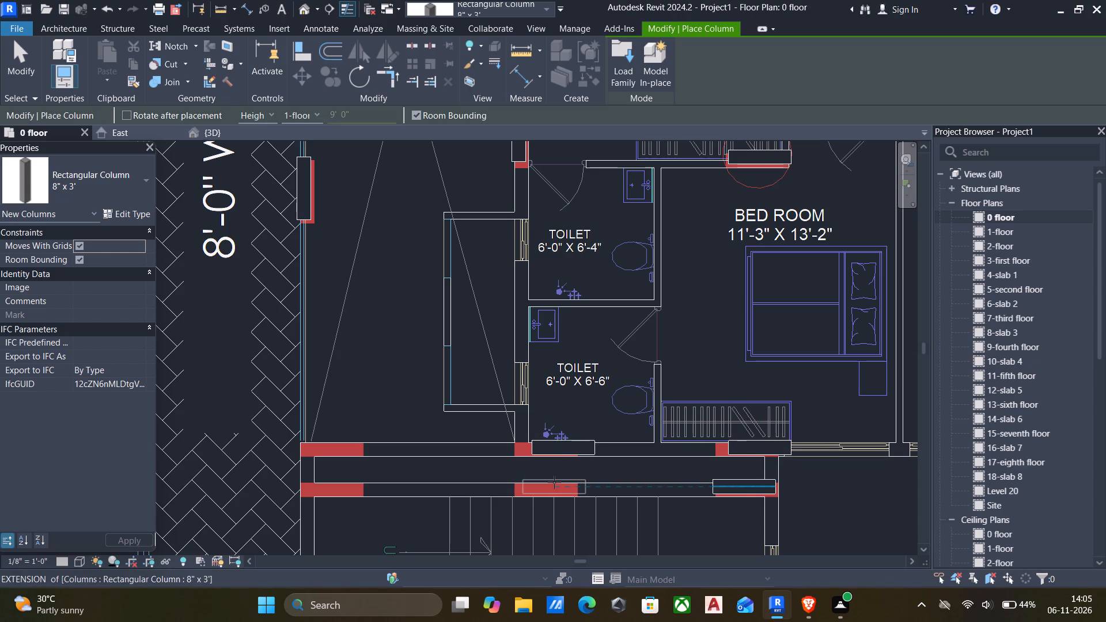
click(554, 482)
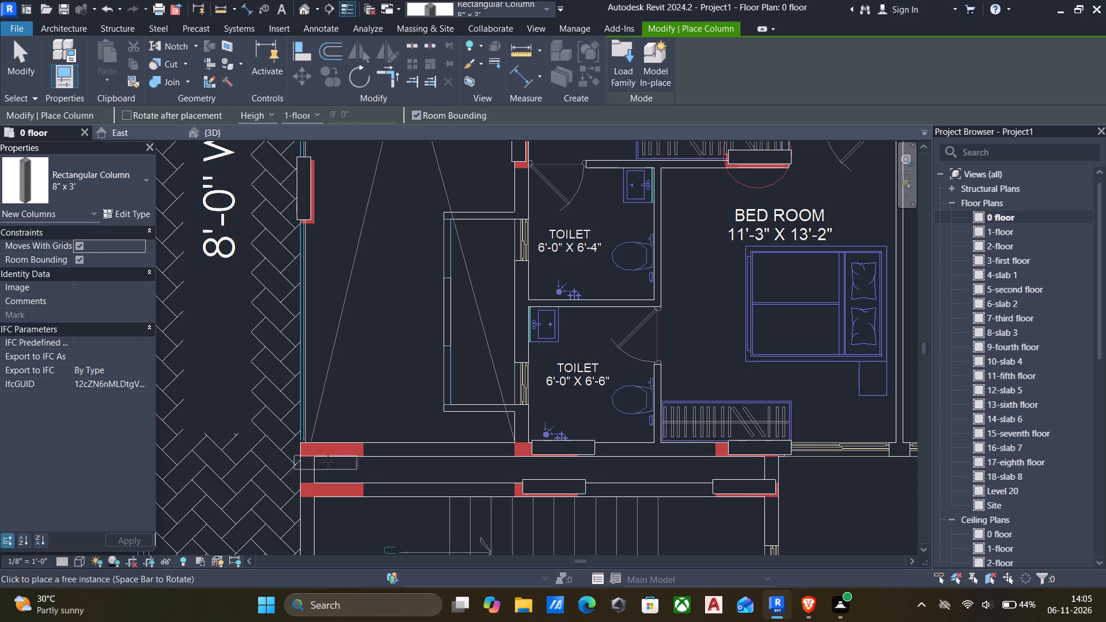
click(340, 445)
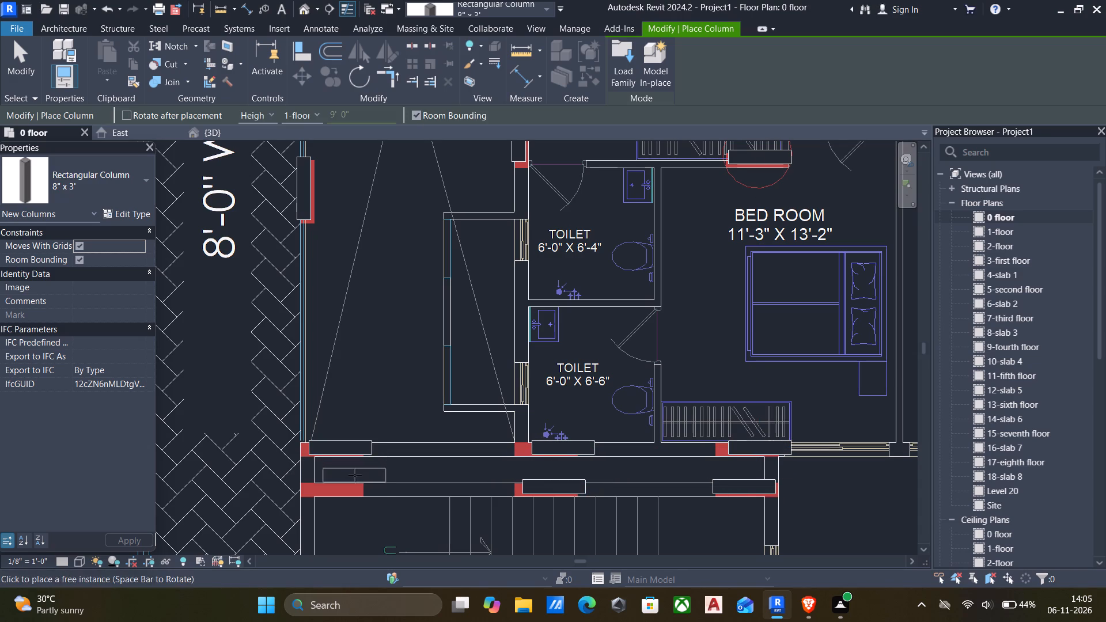
click(357, 481)
Place a lengthwise column over the red block at the lower outer corner of apartment 16's 12'-3" x 15'-6" bedroom, beside the balcony.
scroll(370, 469, down, 6)
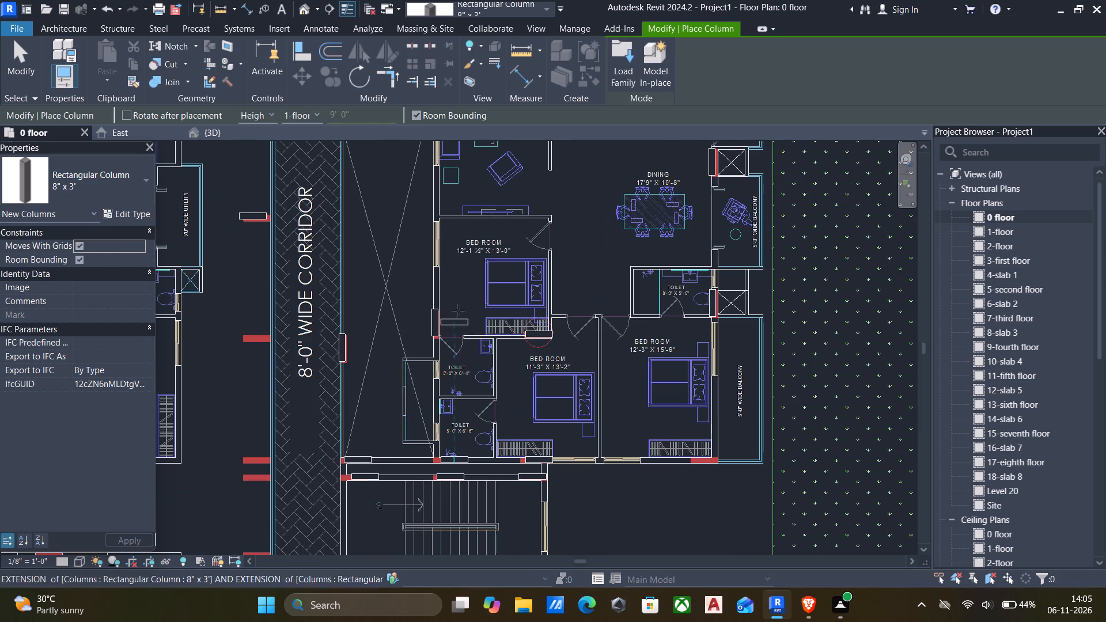
scroll(469, 310, down, 3)
scroll(616, 415, up, 8)
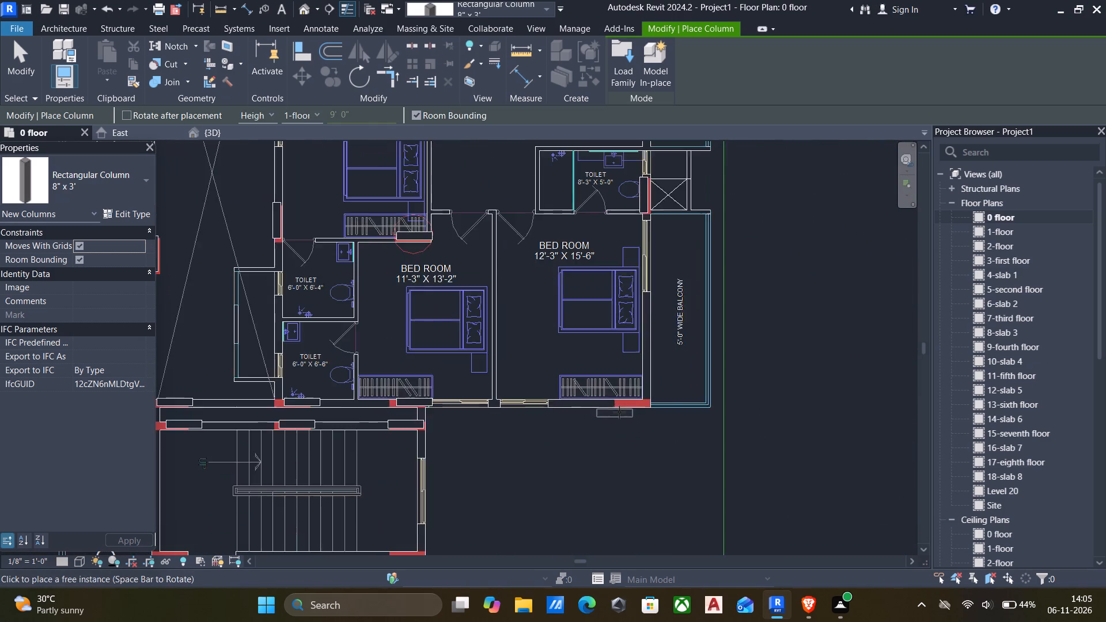
scroll(619, 412, up, 1)
click(647, 392)
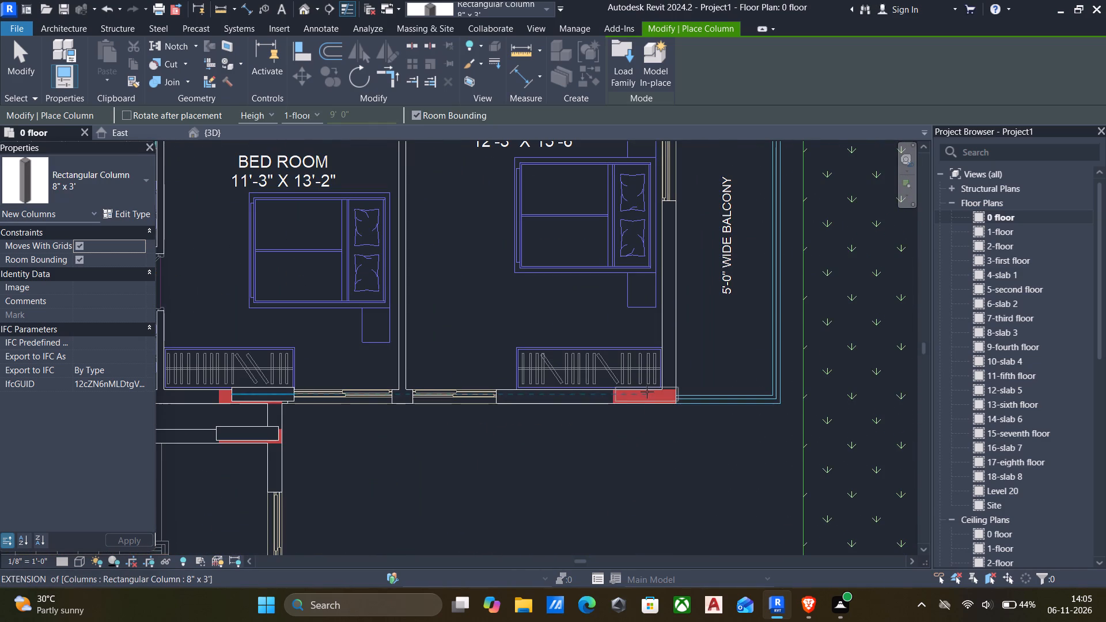
Place four lengthwise columns over the red blocks beside the 8'-0" corridor, from apartment 12's 12'-6" x 15'-6" bedroom down to the 9'-4½" x 11'-4" kitchen's upper wall.
scroll(632, 413, down, 10)
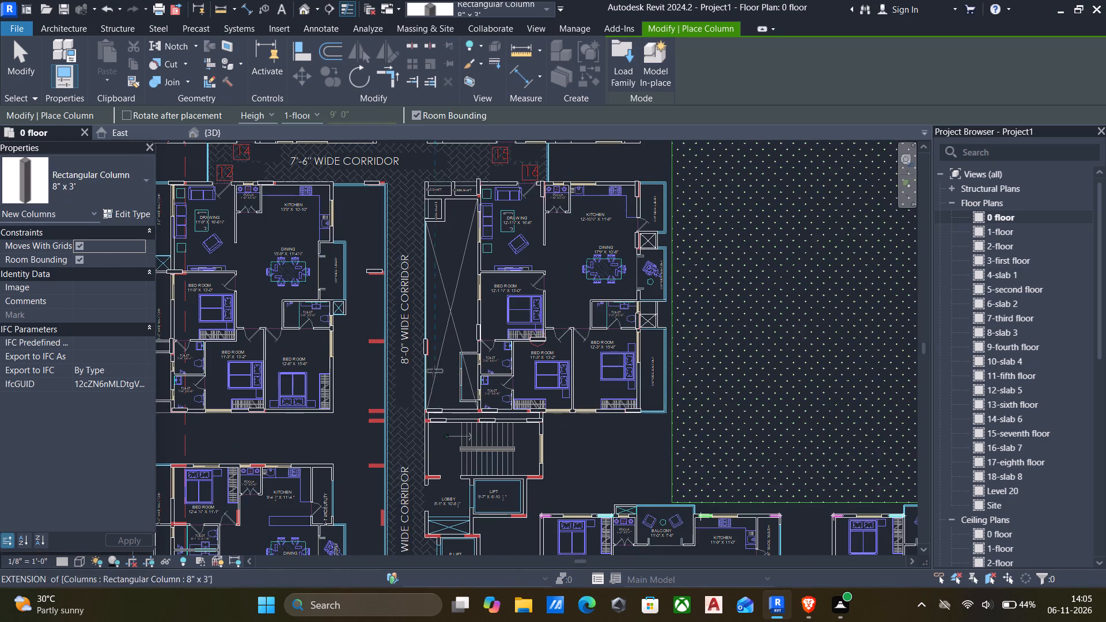
middle_drag(433, 371, 639, 378)
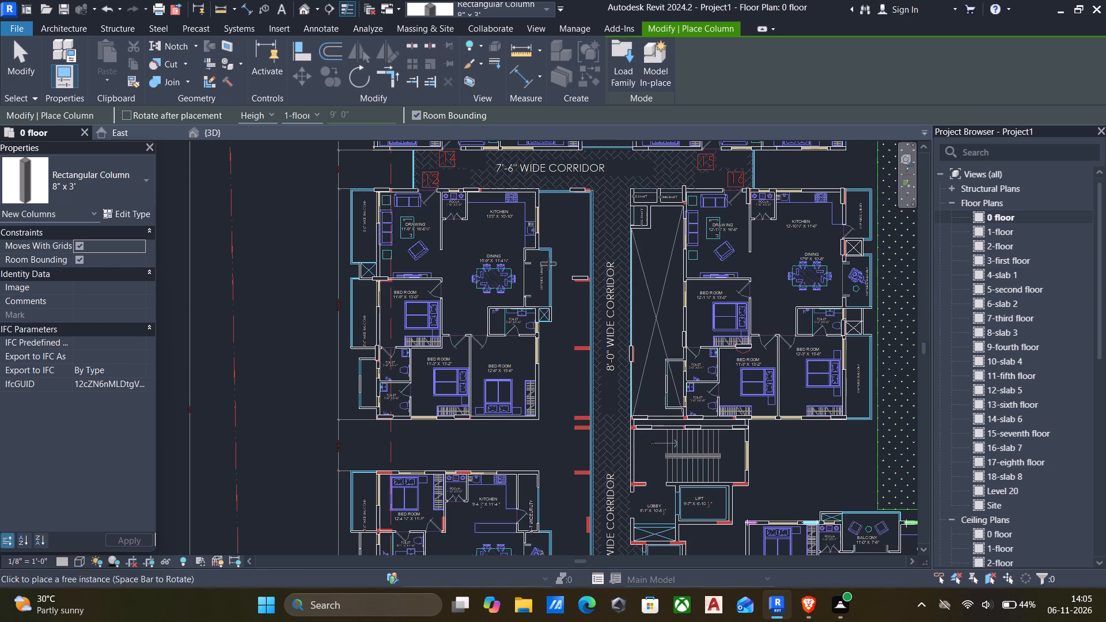
scroll(593, 348, up, 4)
click(571, 343)
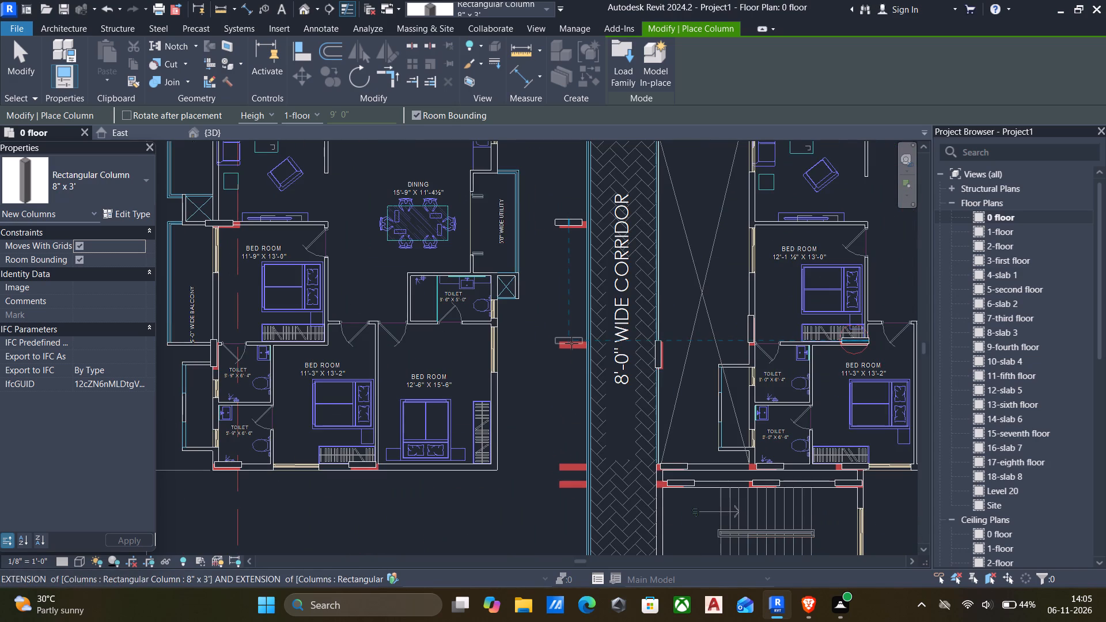
scroll(570, 466, up, 5)
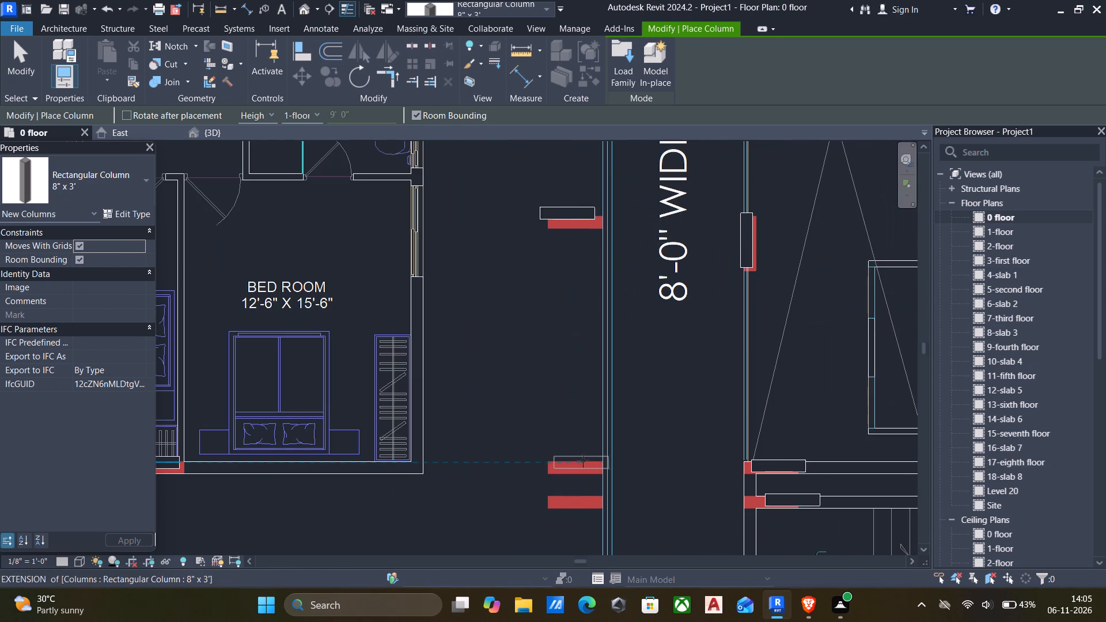
click(572, 462)
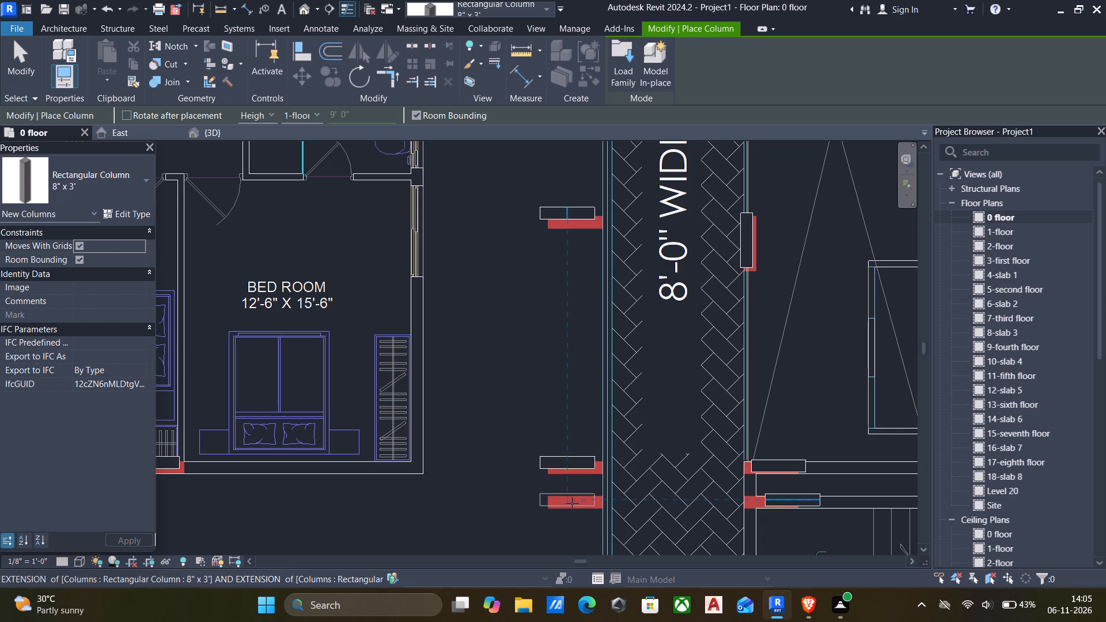
click(572, 503)
scroll(572, 503, down, 5)
middle_drag(573, 499, 573, 443)
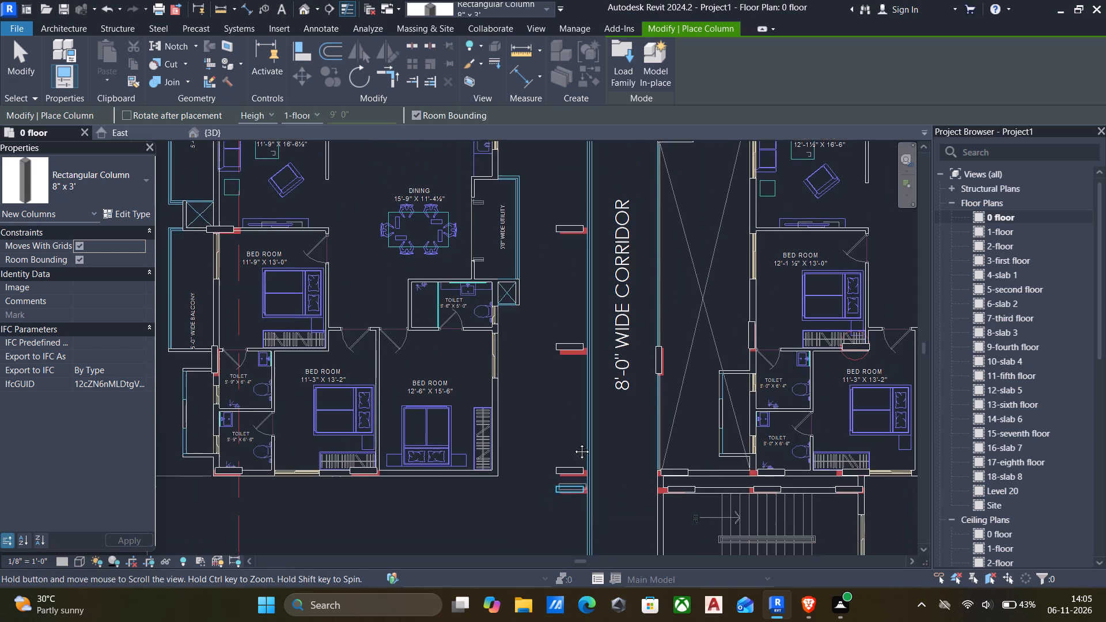
middle_drag(573, 443, 571, 271)
scroll(562, 351, up, 5)
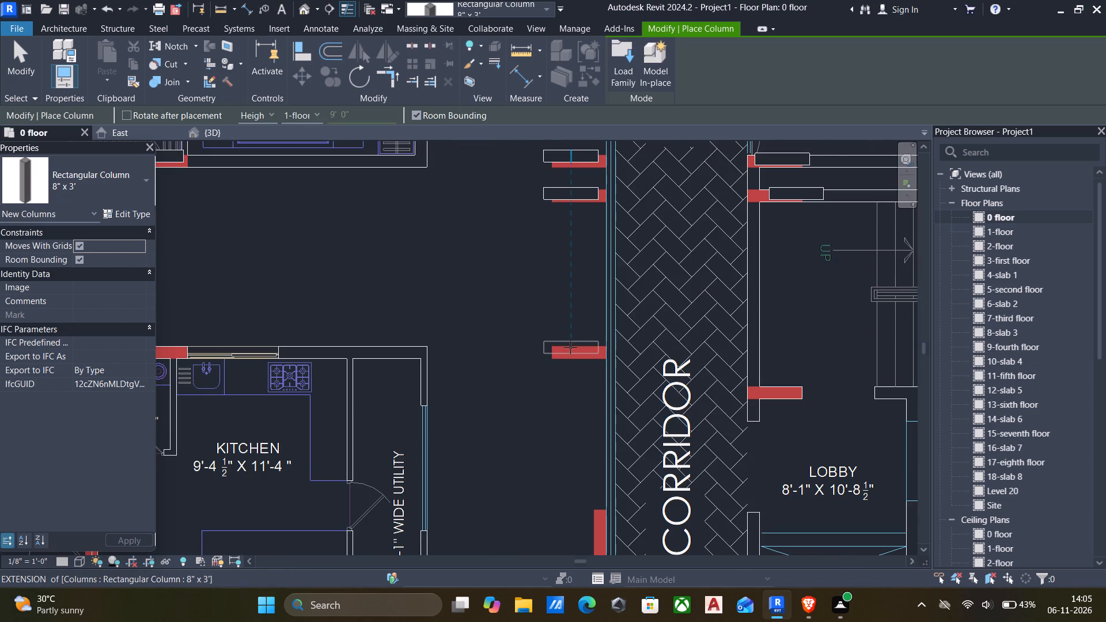
click(570, 347)
Place three lengthwise columns over the red blocks beside the 8'-0" corridor, from apartment 11's utility down past its 12'-7" x 15'-4½" bedroom.
scroll(576, 380, down, 5)
middle_drag(574, 399, 579, 307)
scroll(586, 369, up, 4)
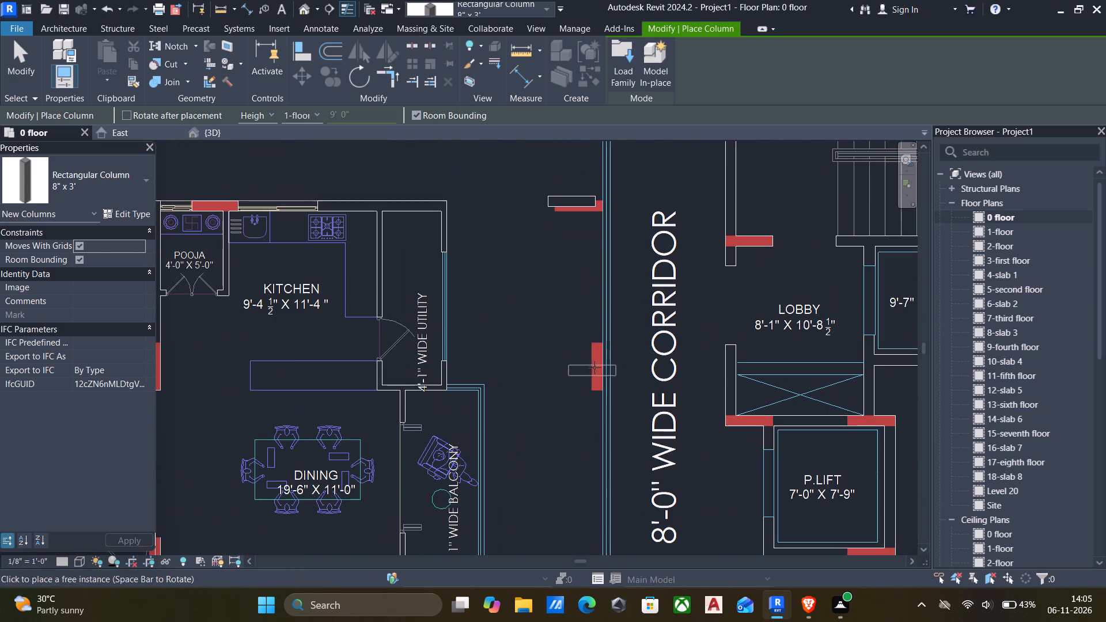
key(space)
scroll(596, 363, up, 3)
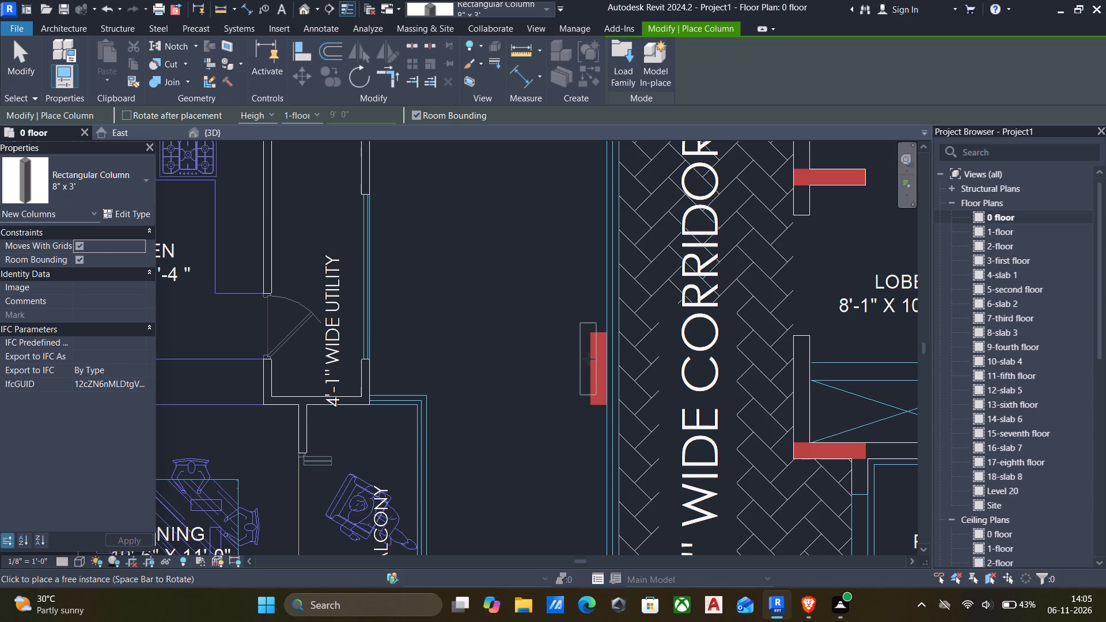
scroll(589, 359, up, 3)
click(595, 355)
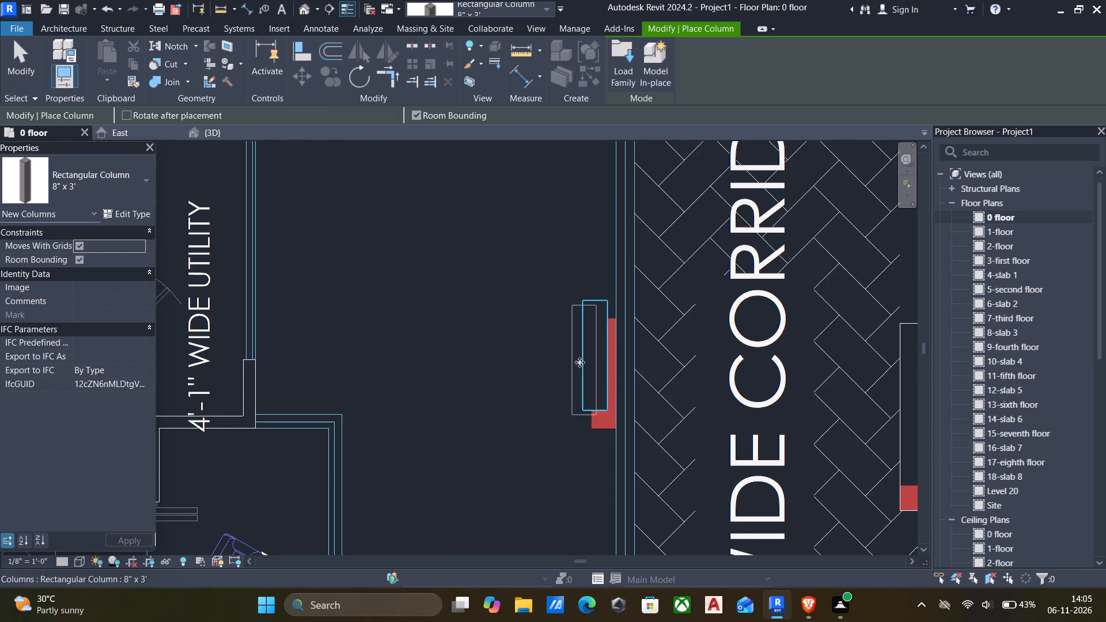
scroll(574, 366, down, 6)
scroll(514, 388, up, 1)
scroll(511, 222, down, 5)
middle_drag(555, 403, 530, 284)
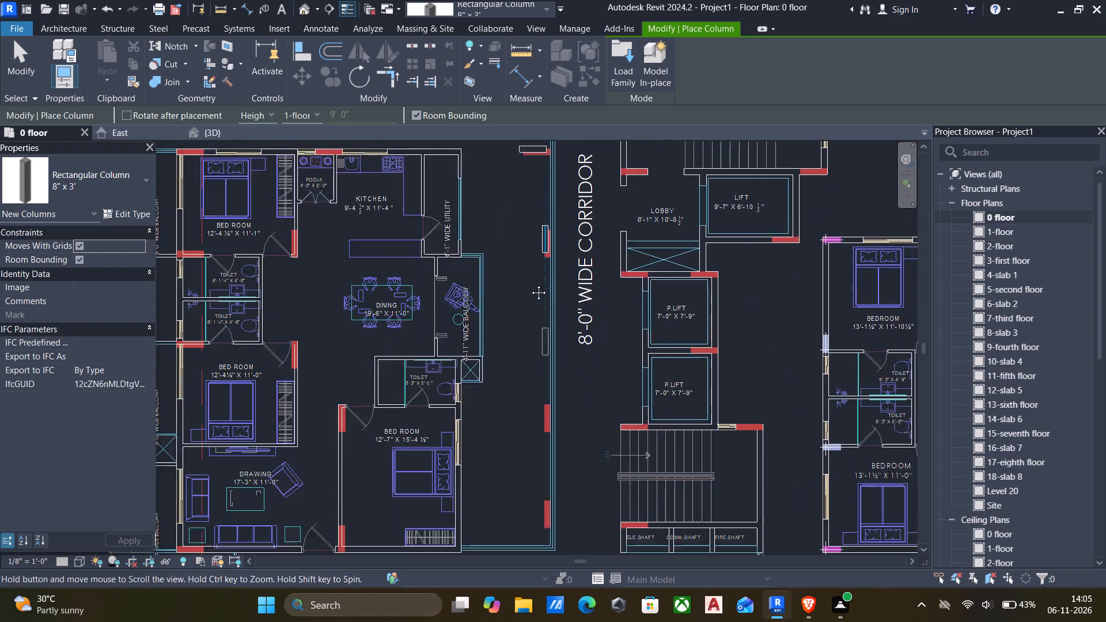
middle_drag(530, 284, 529, 282)
scroll(514, 359, up, 4)
click(535, 347)
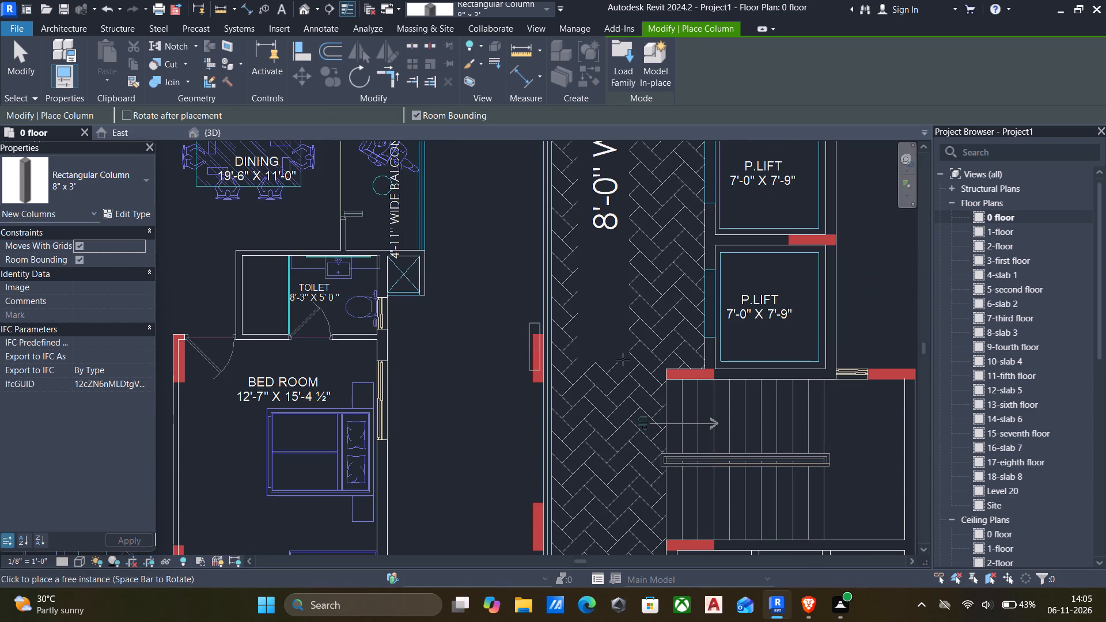
scroll(650, 396, down, 3)
scroll(566, 491, up, 3)
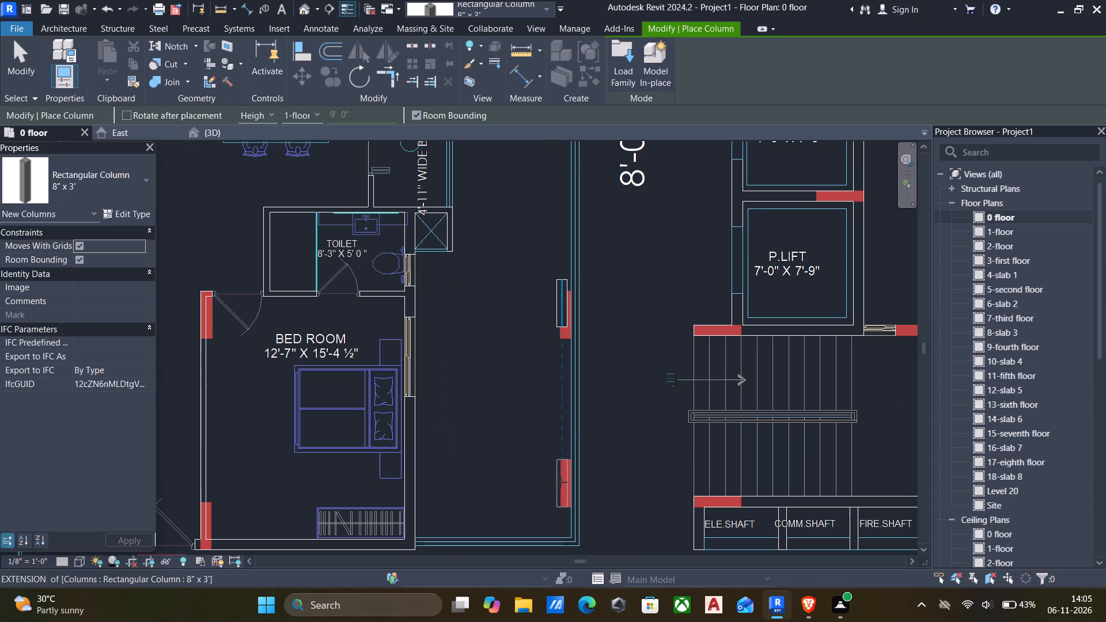
click(560, 480)
Place four lengthwise columns over the red blocks of the lower staircase core: above the ELE.SHAFT, at the stair's two upper corners, and between the P.LIFTs.
key(space)
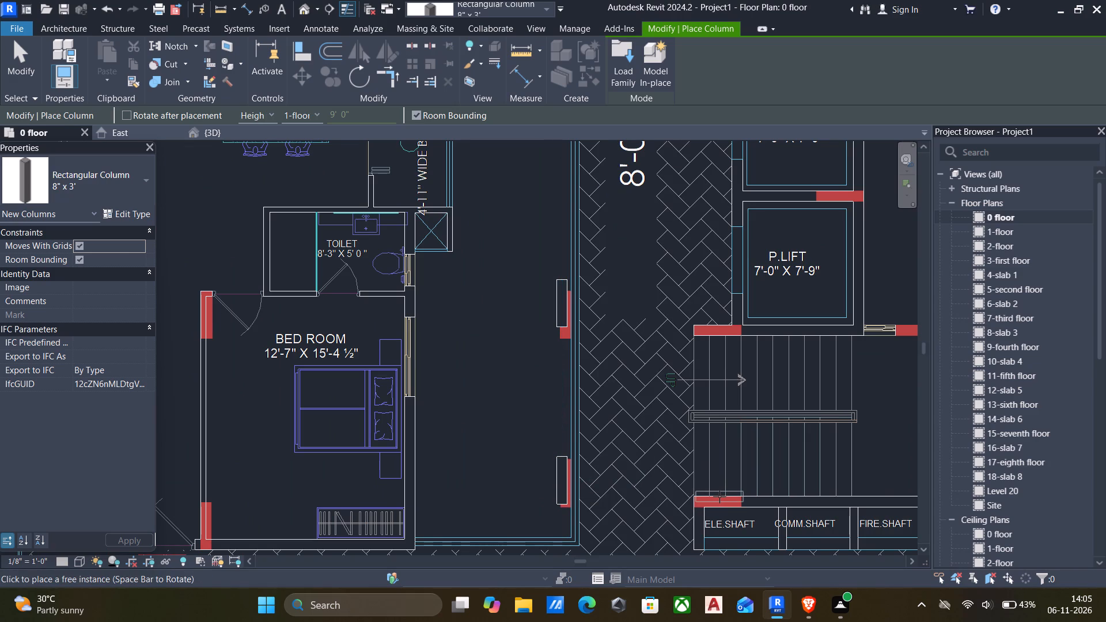
click(719, 496)
click(722, 325)
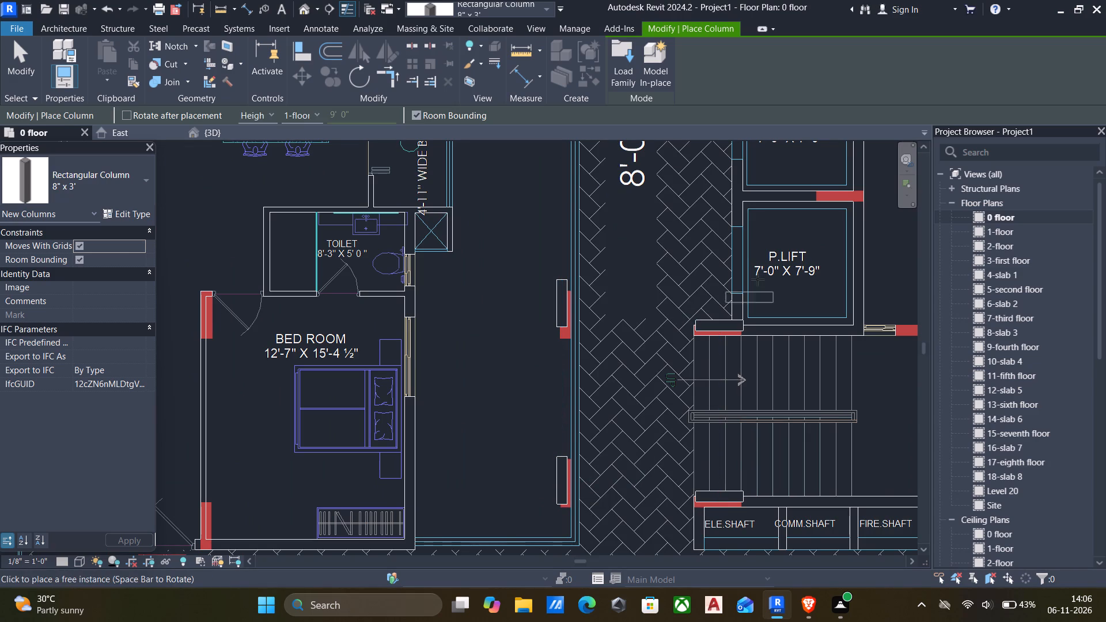
click(847, 193)
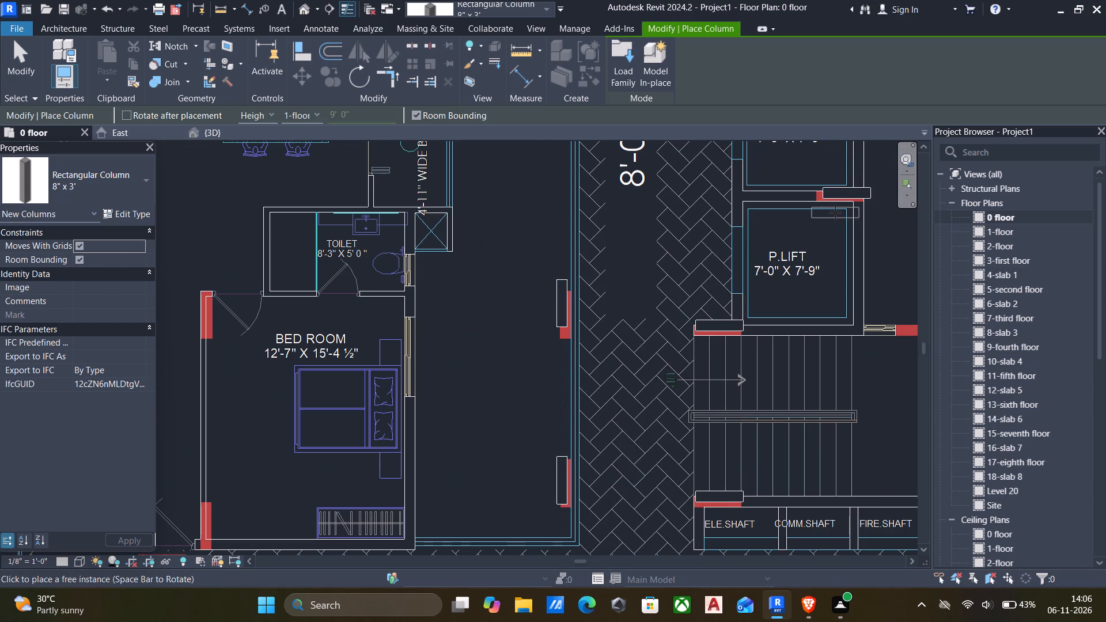
scroll(833, 215, down, 3)
middle_drag(761, 298, 677, 285)
scroll(832, 272, up, 4)
click(792, 282)
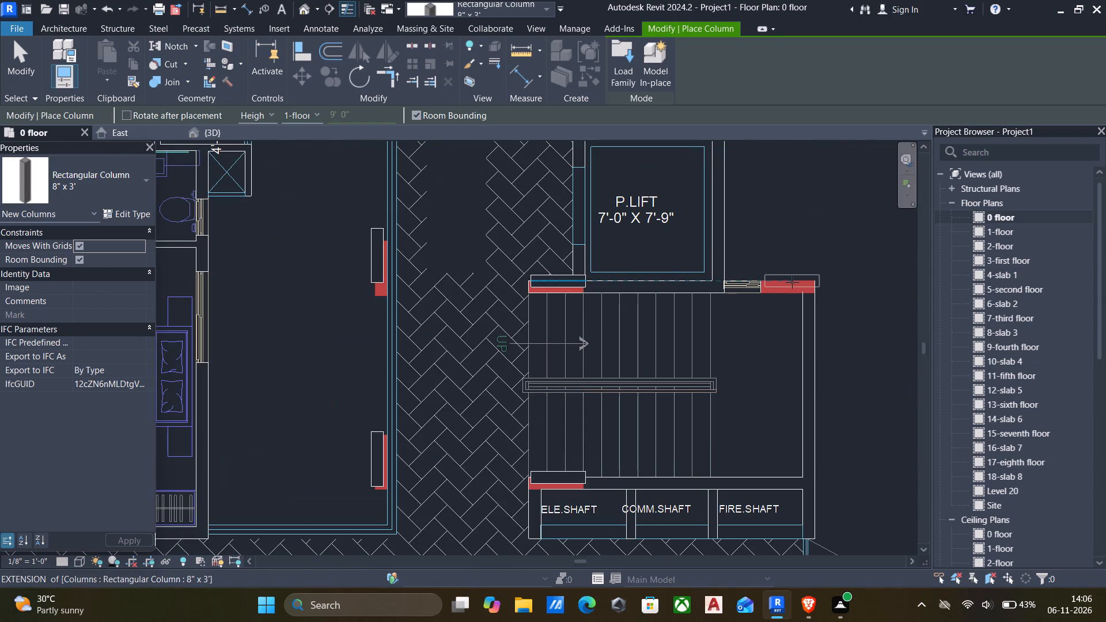
Place two lengthwise columns over the red blocks on apartment 11's upper wall, at the 12'-4½" x 11'-1" bedroom's balcony corner and between pooja and kitchen.
scroll(763, 321, down, 5)
scroll(720, 339, down, 4)
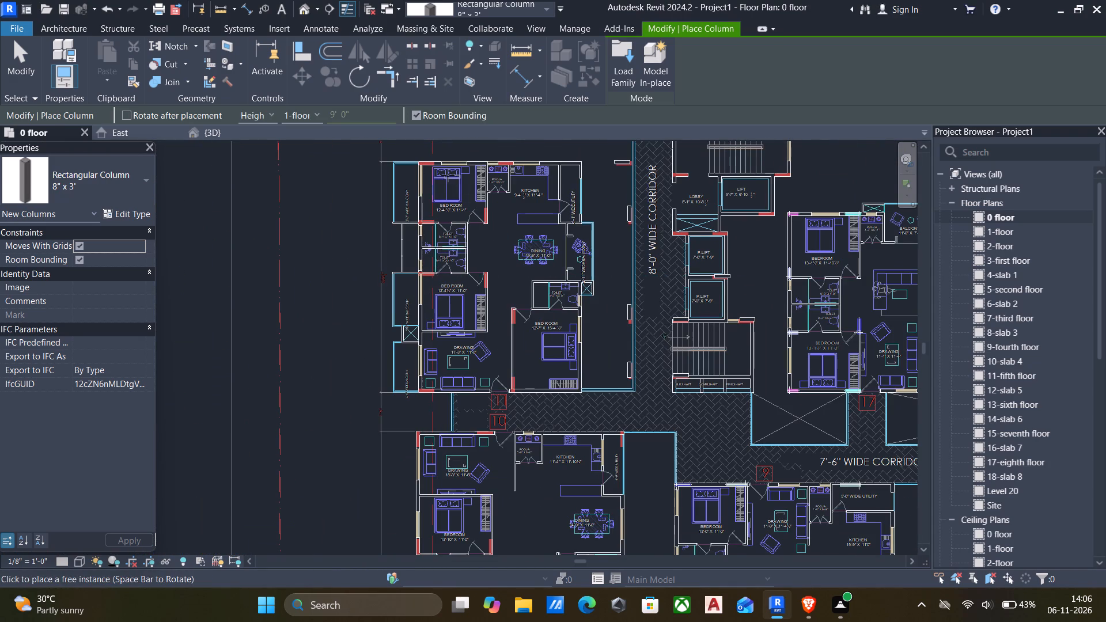
scroll(426, 165, up, 8)
scroll(434, 176, down, 4)
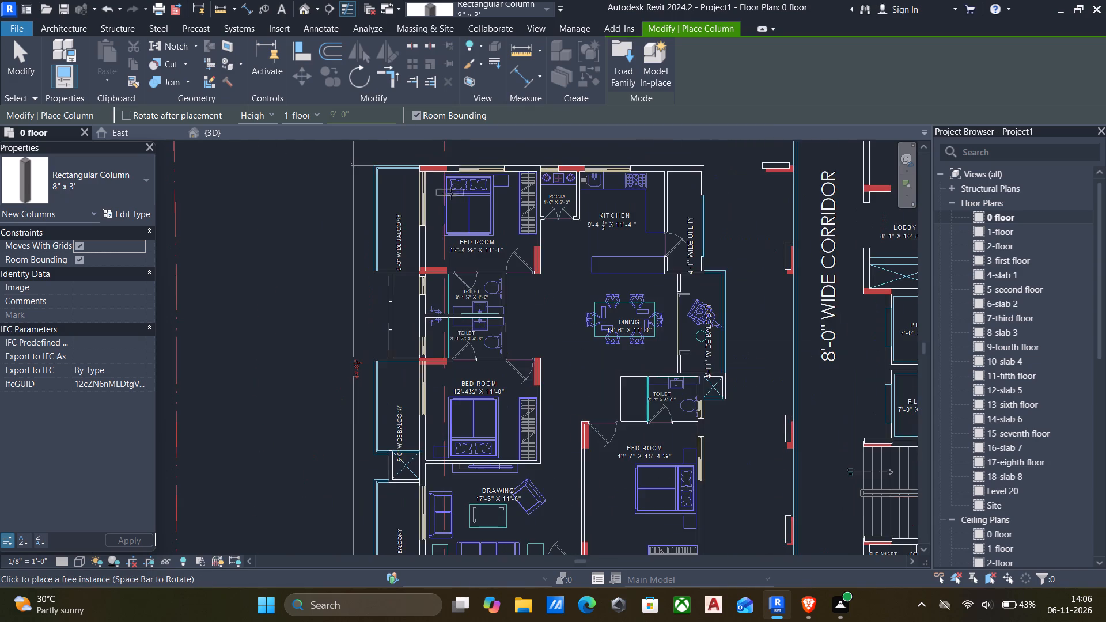
middle_drag(457, 204, 476, 341)
scroll(486, 342, down, 1)
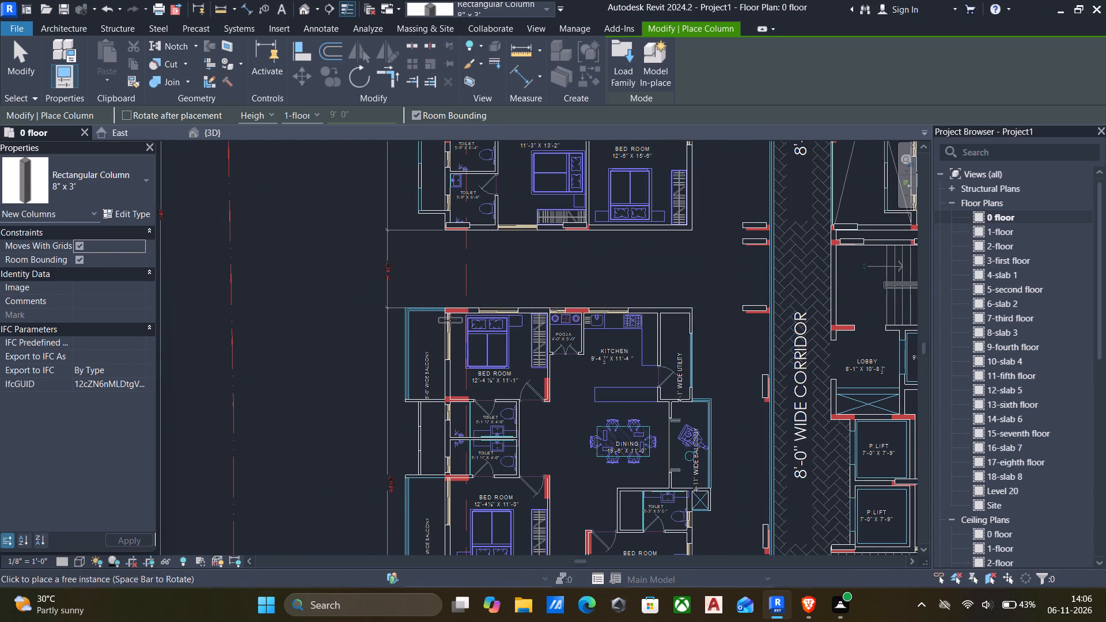
scroll(450, 320, up, 4)
click(460, 299)
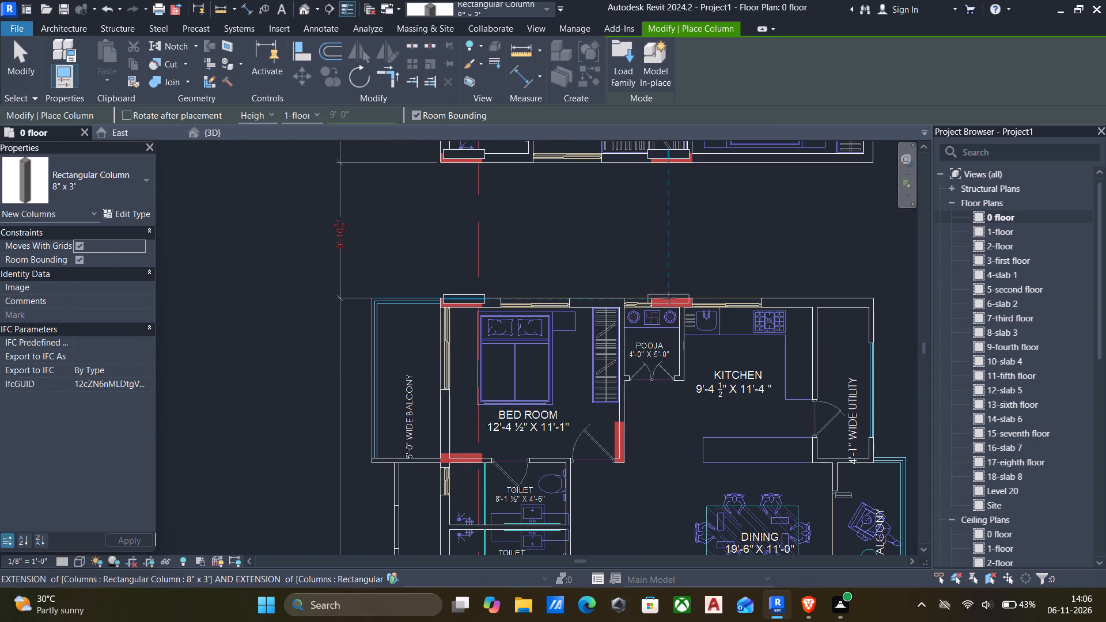
click(685, 299)
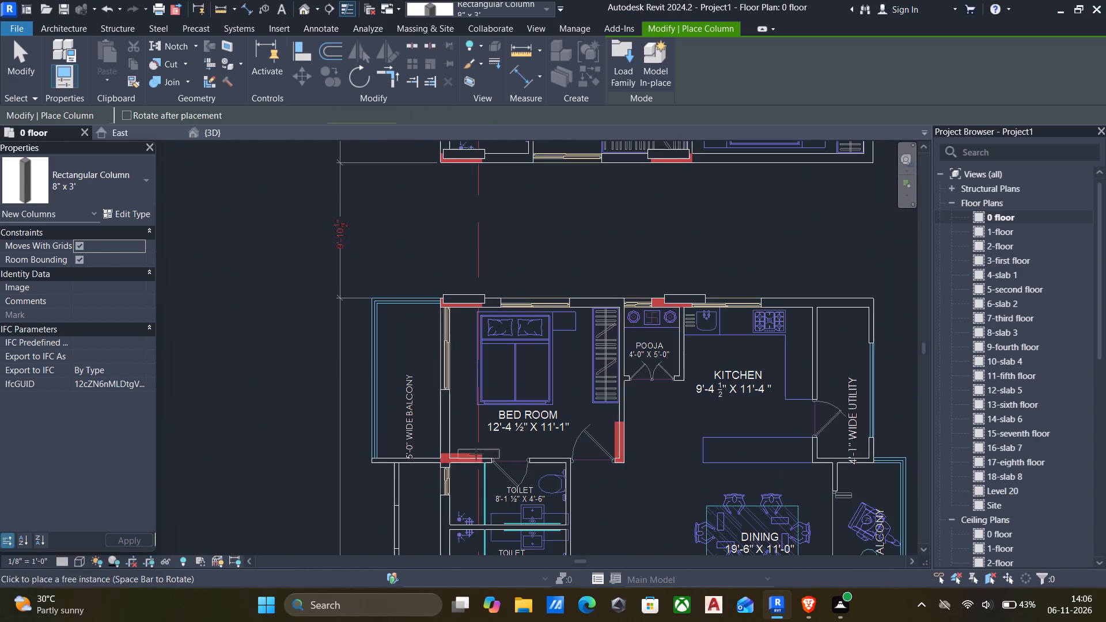
Place two lengthwise columns over the red blocks at the lower corners of apartment 11's 12'-4½" x 11'-1" bedroom, balcony side and door side.
click(467, 456)
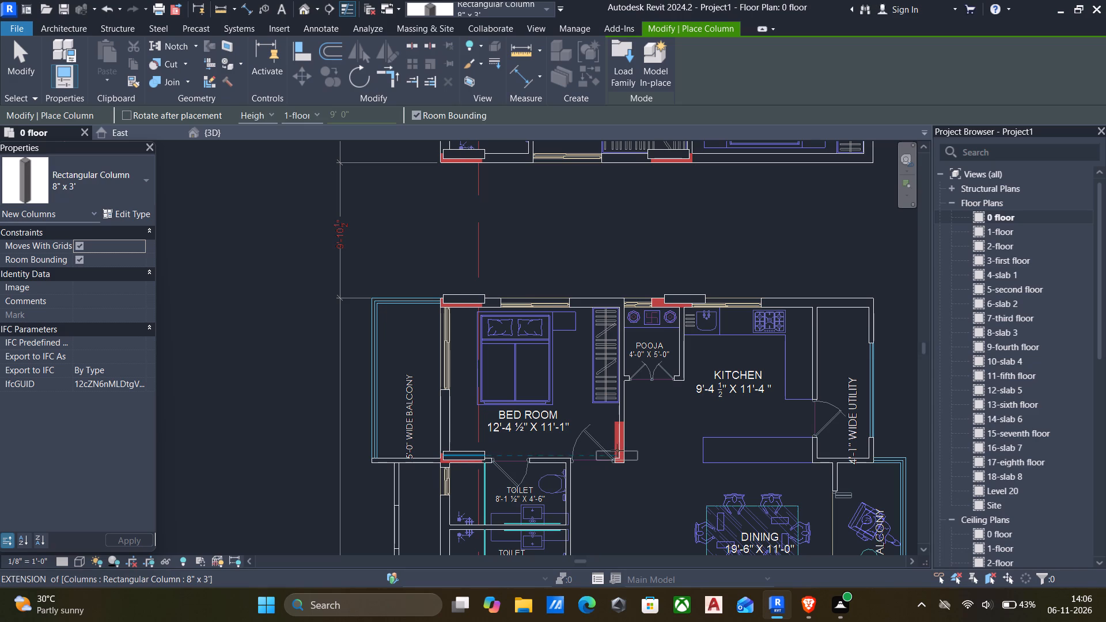
scroll(613, 444, down, 1)
middle_drag(607, 441, 612, 357)
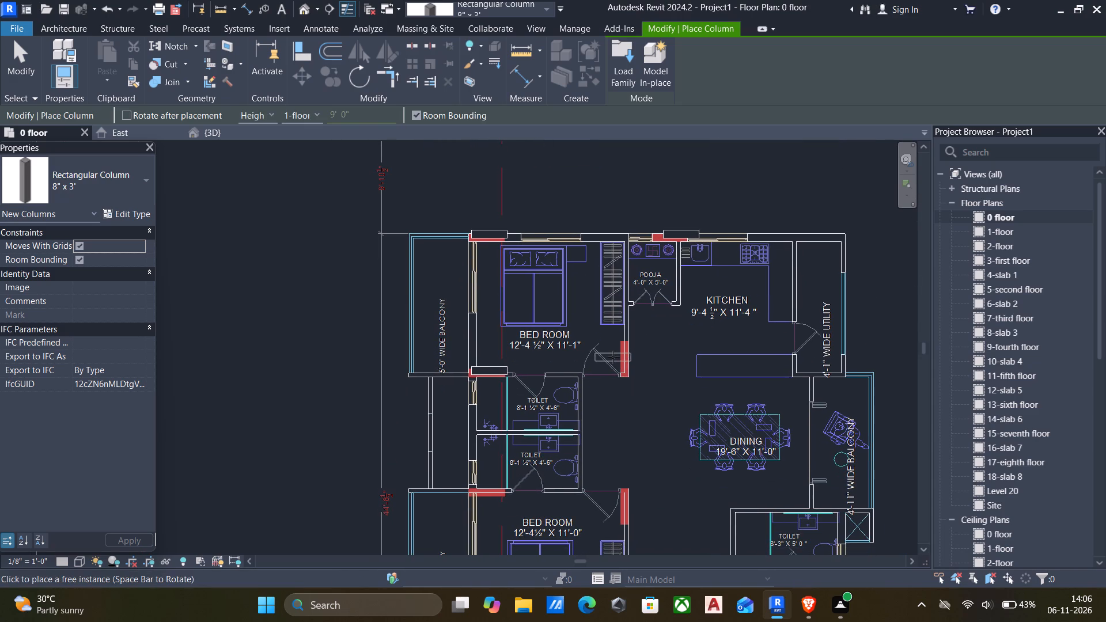
key(space)
scroll(623, 362, up, 4)
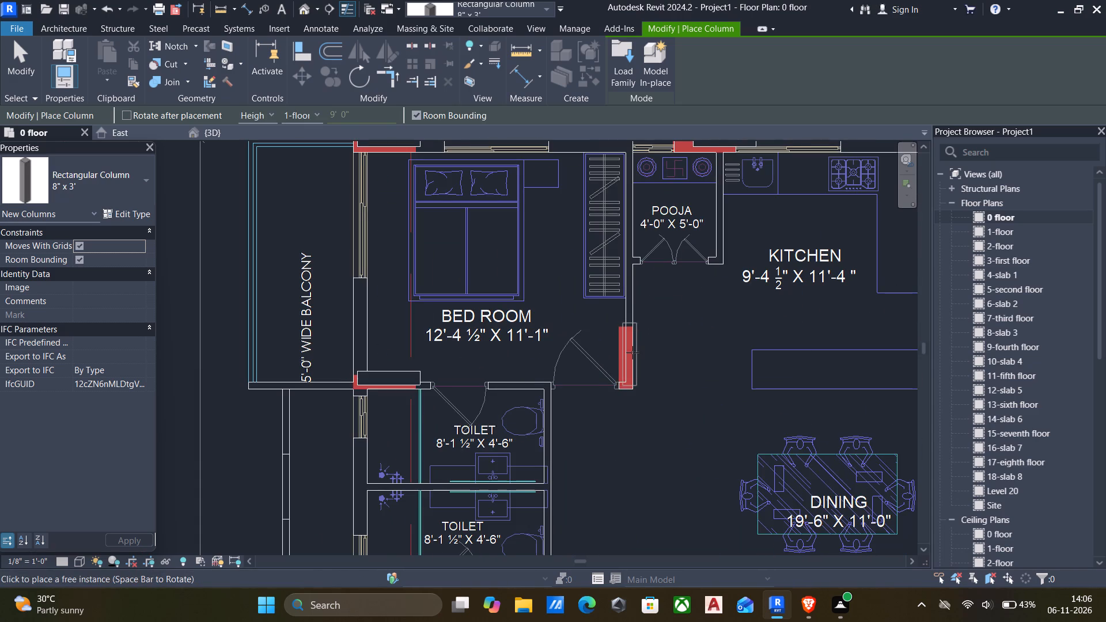
click(632, 352)
Place two lengthwise columns over the red blocks at the upper corners of apartment 11's 12'-4½" x 11'-0" bedroom.
scroll(632, 363, down, 6)
middle_drag(625, 387, 610, 319)
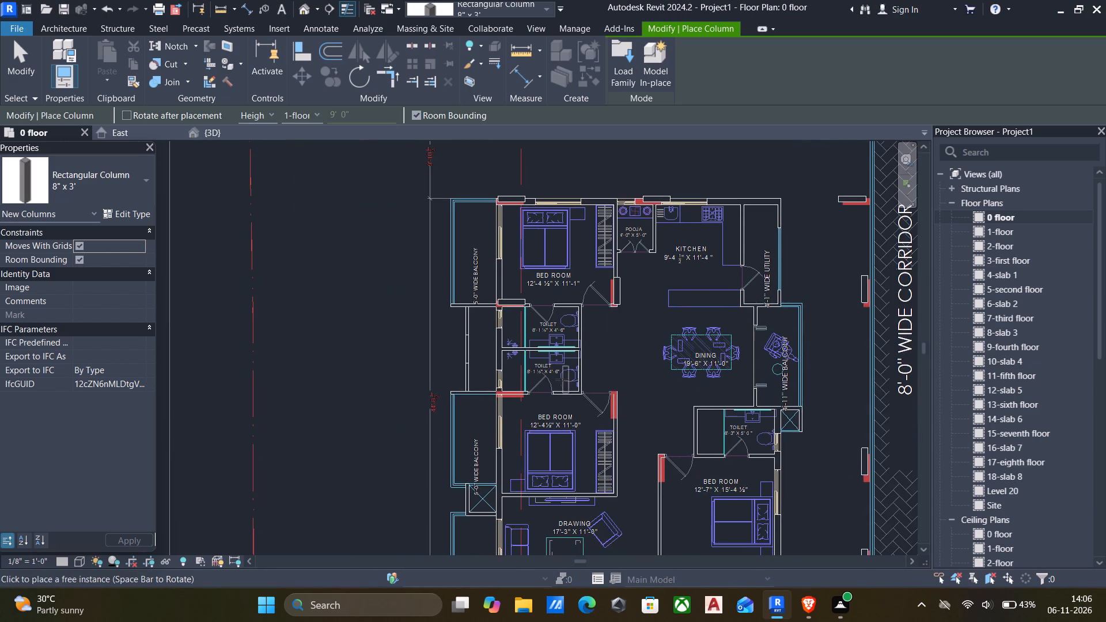
scroll(547, 384, up, 5)
key(space)
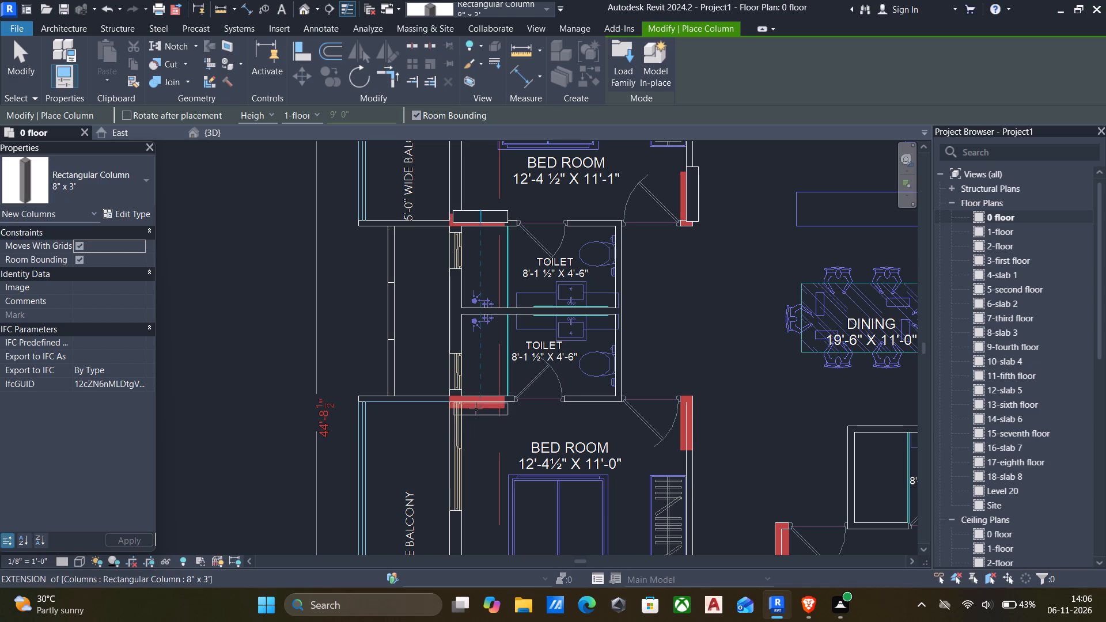
click(472, 405)
key(space)
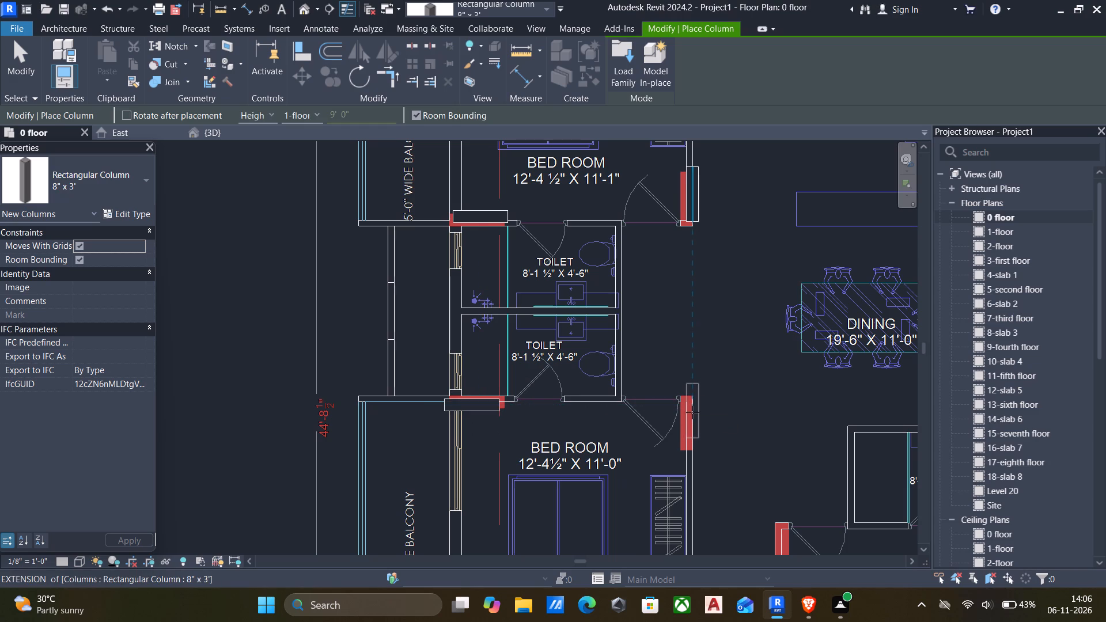
click(692, 415)
Place two lengthwise columns over the red blocks at both ends of the 12'-7" x 15'-4½" bedroom's wall facing the drawing room.
scroll(682, 421, down, 6)
middle_drag(724, 443, 722, 444)
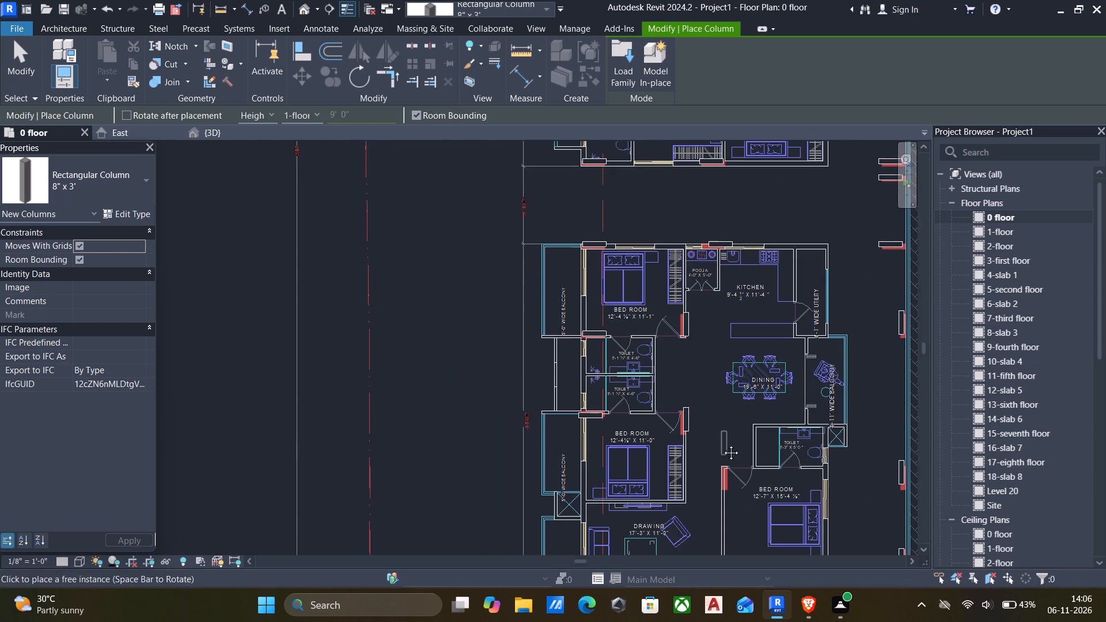
middle_drag(722, 444, 673, 306)
scroll(688, 346, up, 6)
click(657, 321)
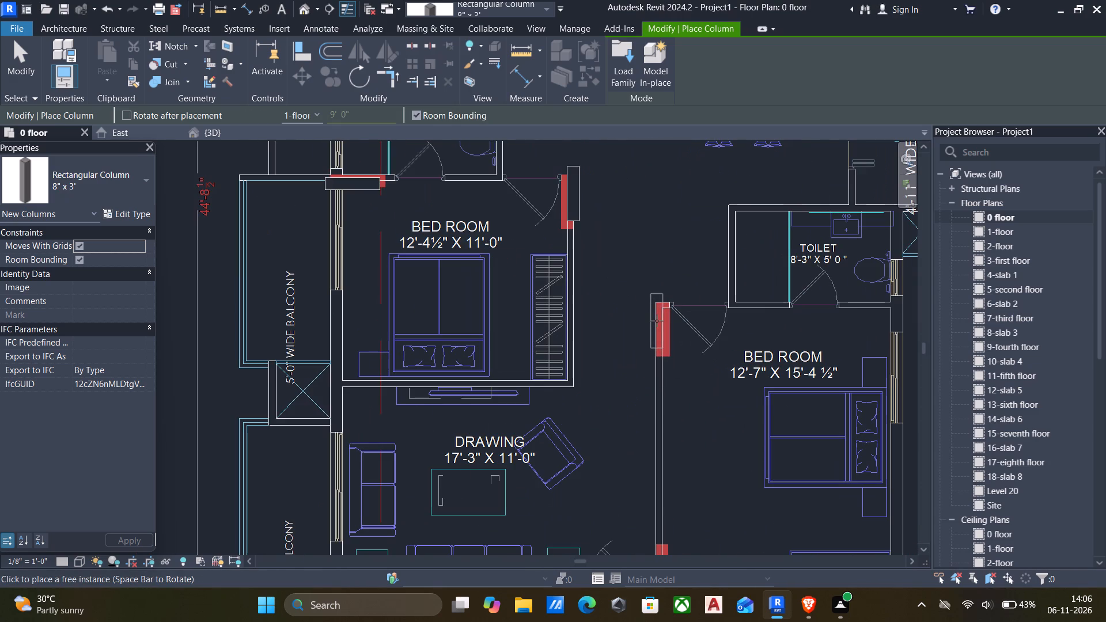
scroll(537, 374, down, 5)
middle_drag(595, 438, 611, 347)
scroll(626, 374, up, 2)
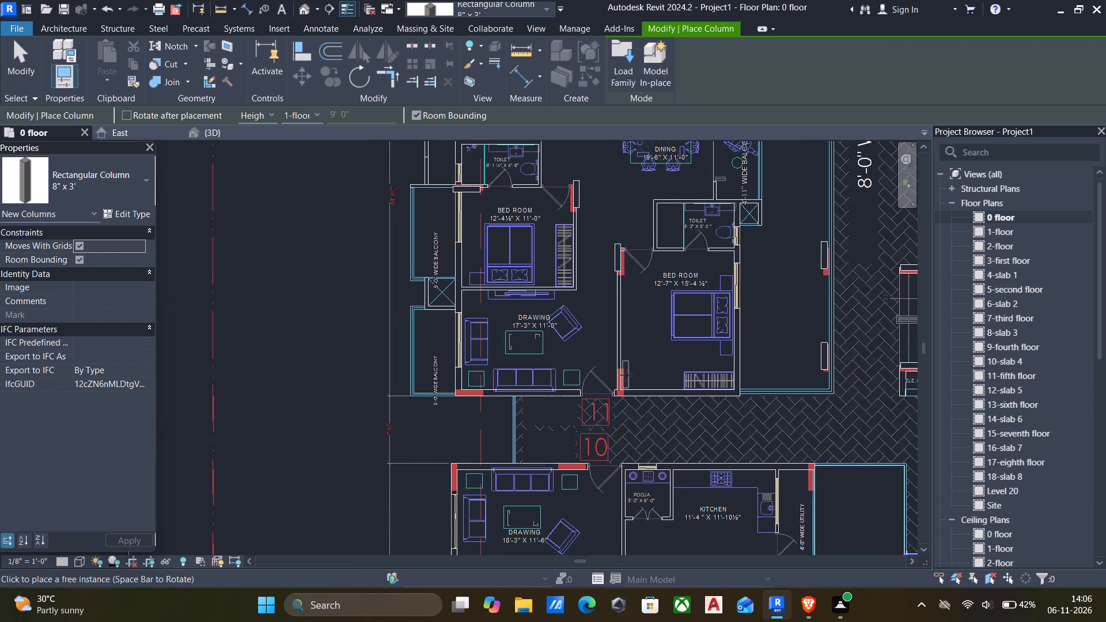
scroll(627, 375, up, 7)
click(618, 378)
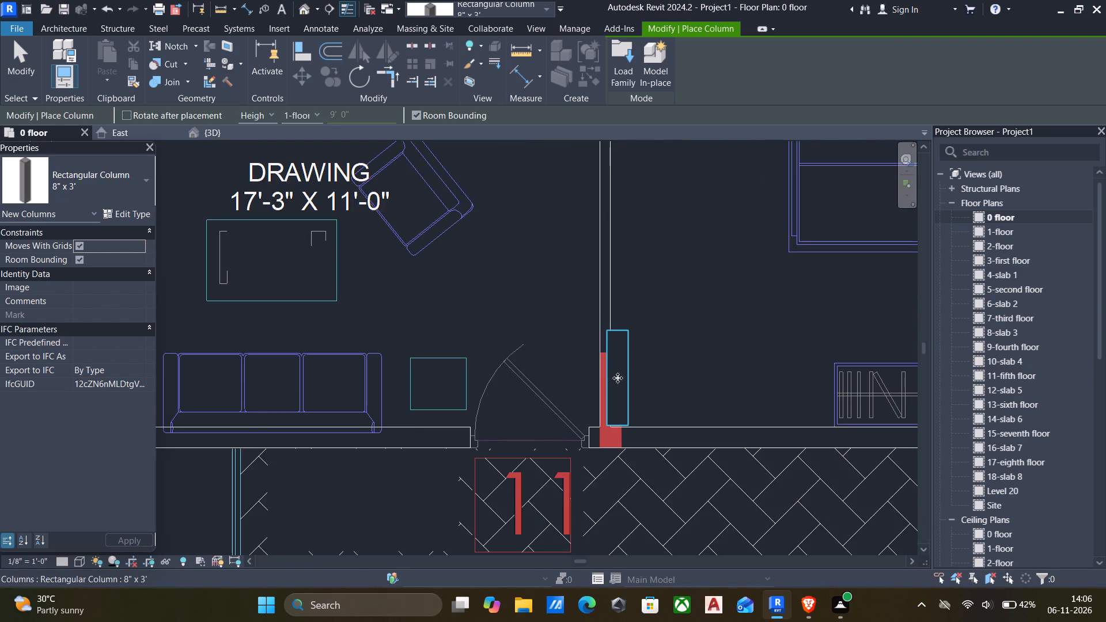
Place a lengthwise column over the red block at the lower balcony-side corner of apartment 11's 17'-3" x 11'-0" drawing room.
scroll(560, 376, down, 5)
scroll(323, 397, up, 2)
key(space)
scroll(323, 403, up, 2)
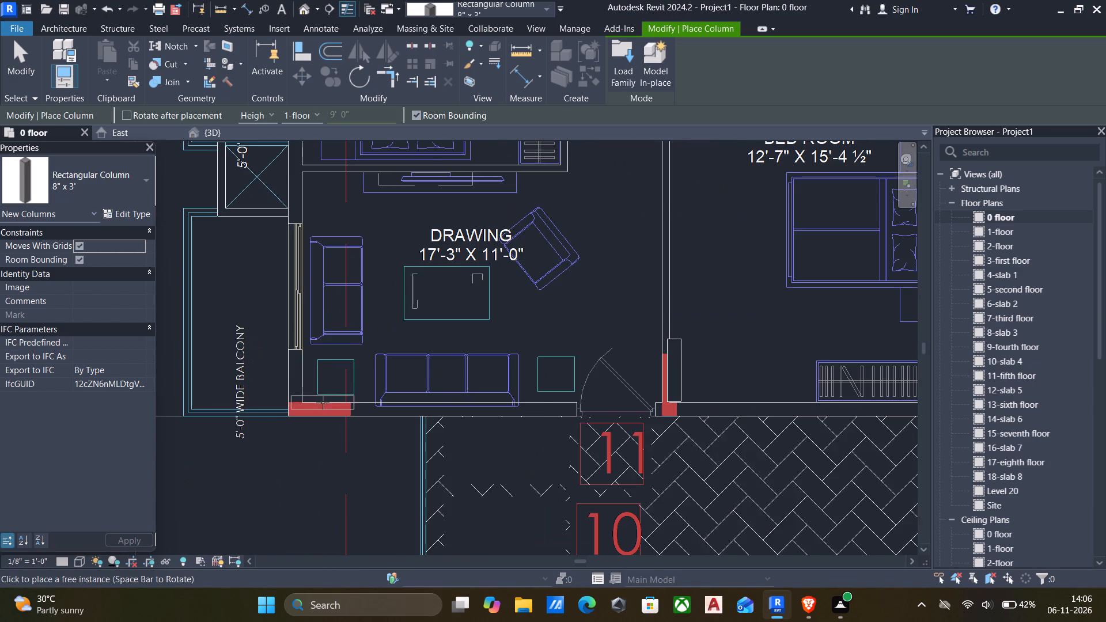
scroll(323, 403, up, 3)
click(339, 406)
Place two lengthwise columns over the red blocks of apartment 10's 18'-3" x 11'-6" drawing room, beside the entrance door and at the outer upper corner.
scroll(379, 411, down, 2)
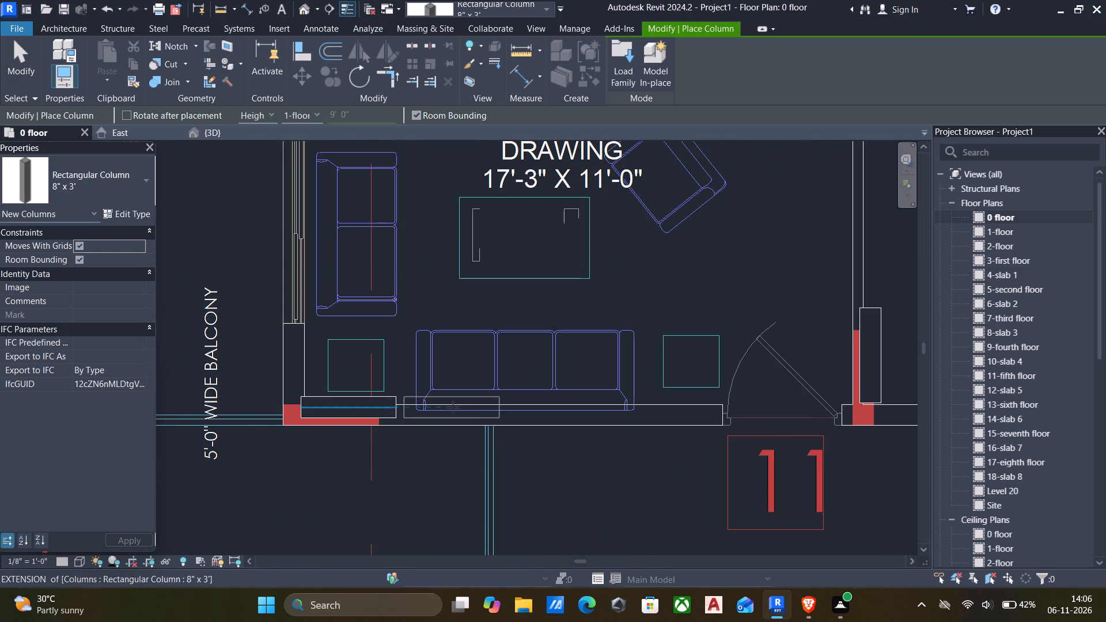
scroll(456, 407, down, 6)
scroll(534, 417, down, 3)
middle_drag(535, 461, 561, 408)
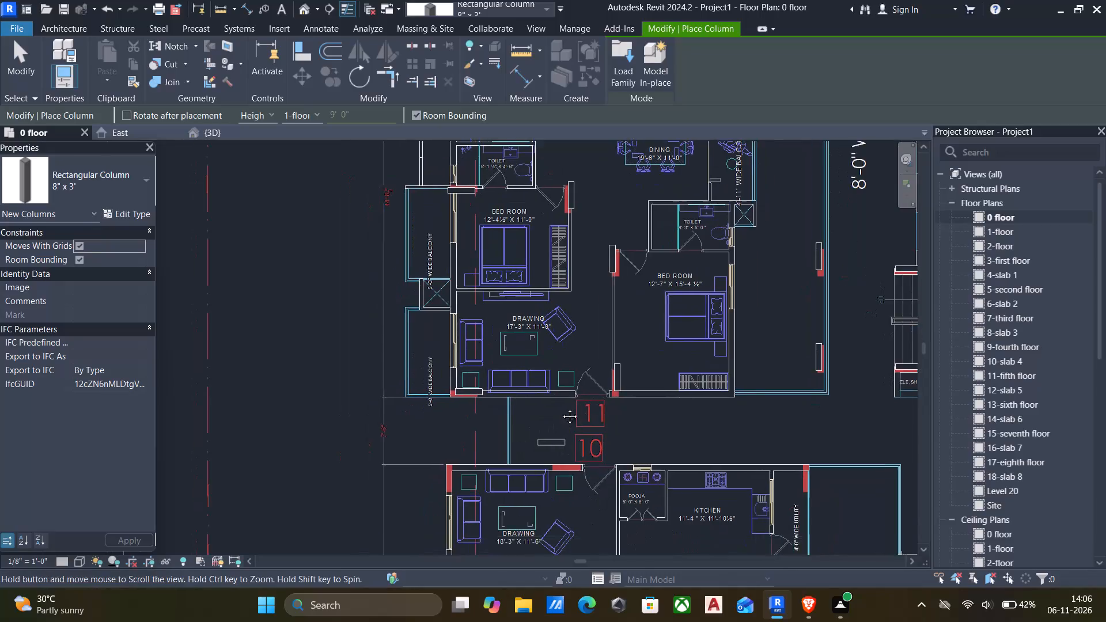
middle_drag(561, 408, 568, 332)
scroll(568, 332, down, 9)
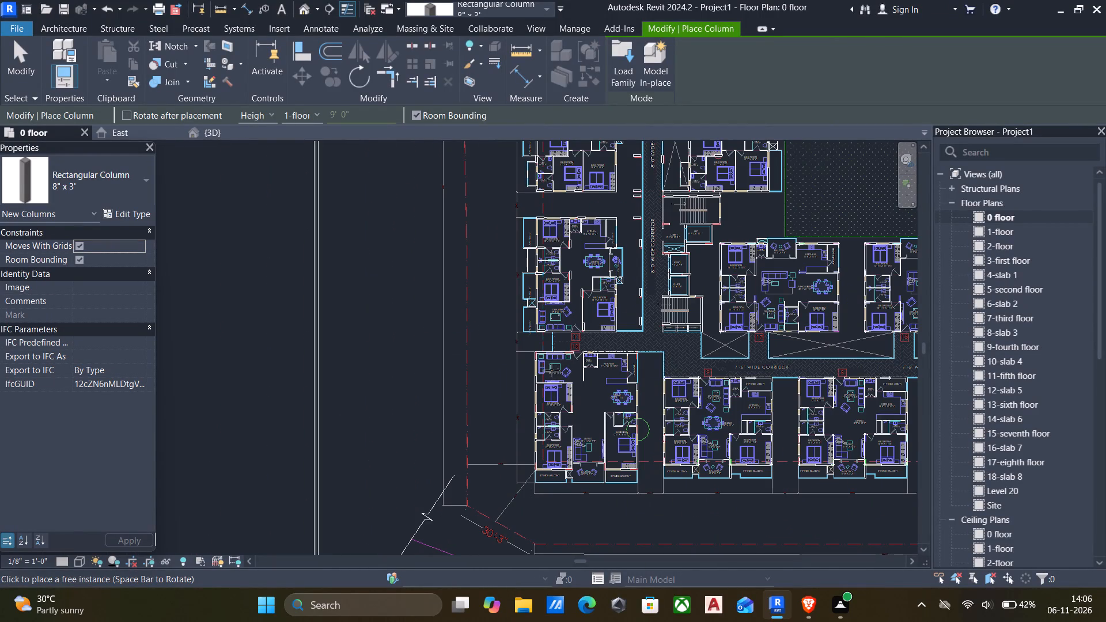
scroll(555, 353, up, 10)
scroll(507, 355, up, 5)
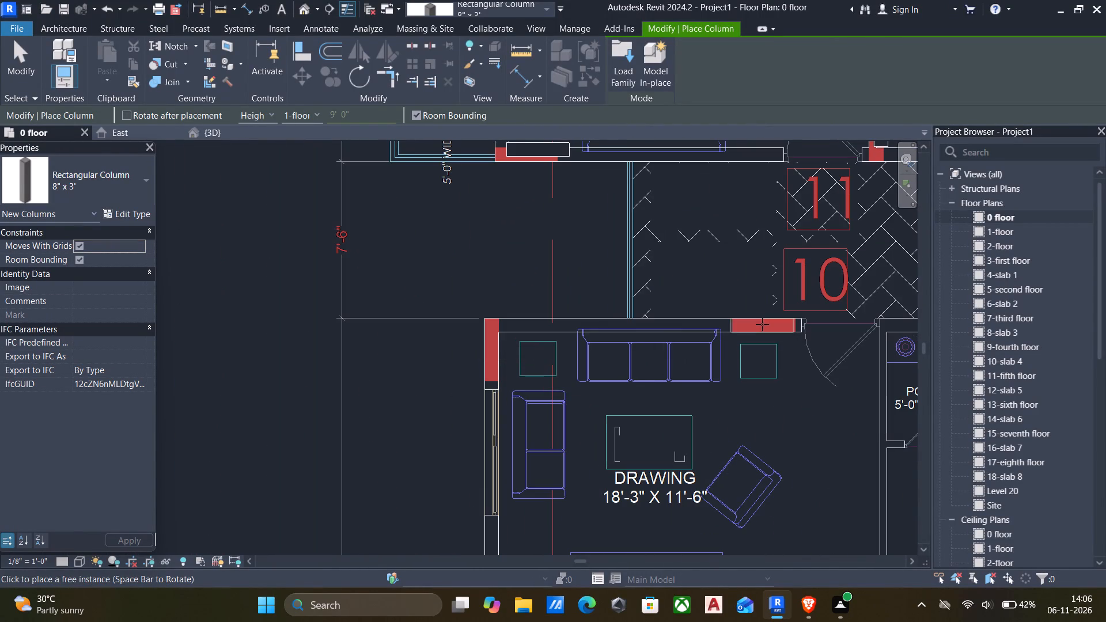
click(761, 321)
key(space)
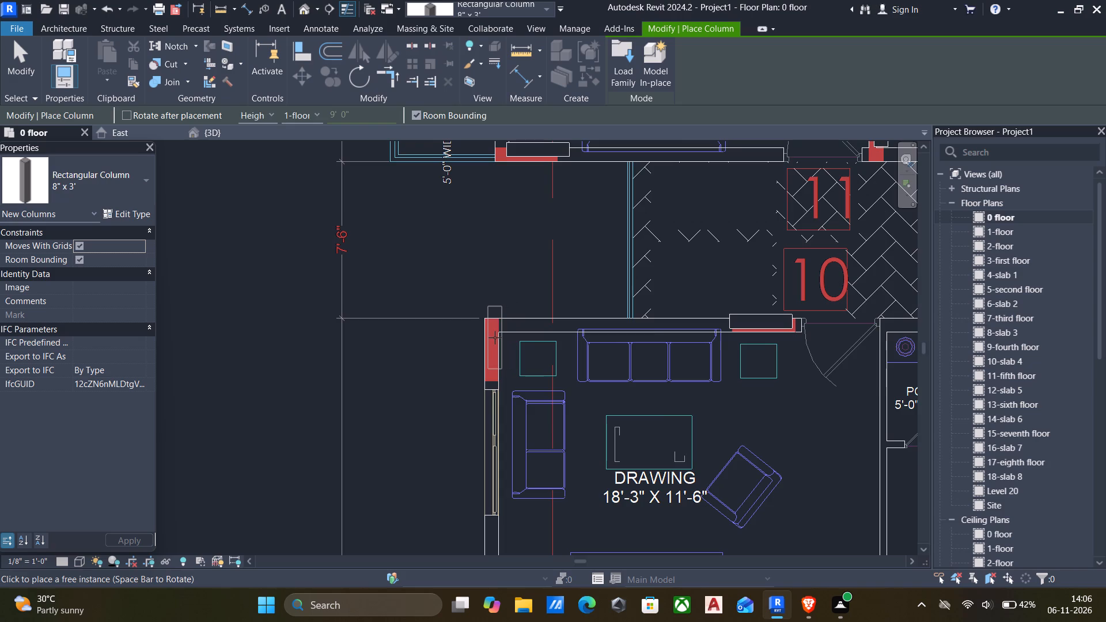
click(495, 337)
Place a lengthwise column over the red block at the upper outer corner of apartment 10's 4'-0" wide utility.
scroll(536, 360, down, 7)
scroll(850, 356, up, 5)
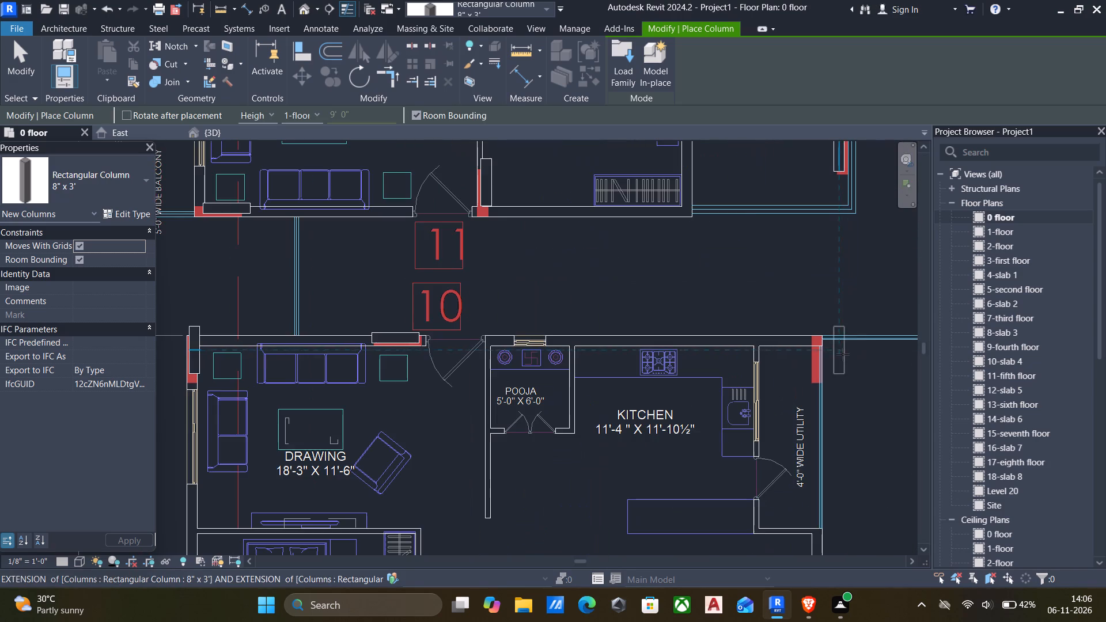
scroll(829, 357, up, 5)
click(816, 355)
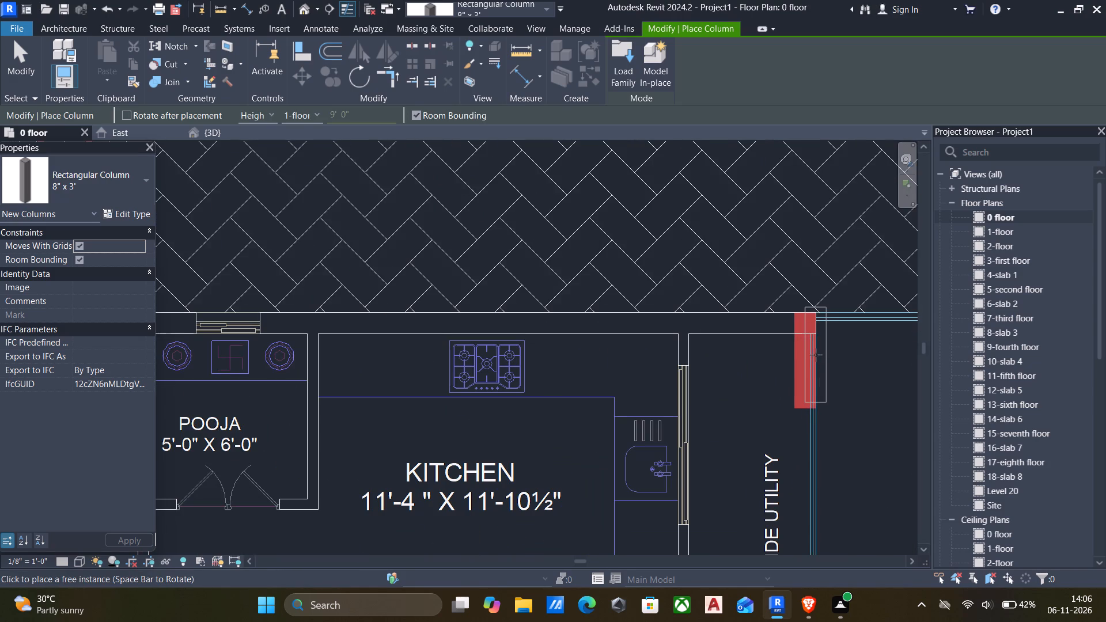
scroll(802, 365, down, 7)
scroll(753, 389, down, 6)
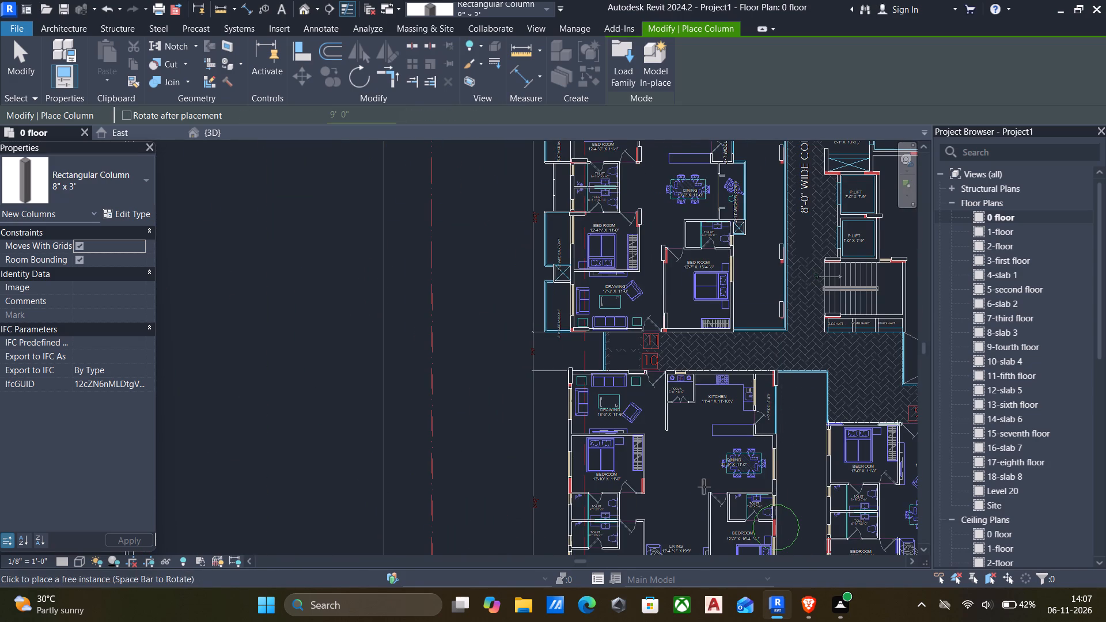
Place two lengthwise columns over the red blocks at the toilet-side ends of apartment 10's 13'-10" x 11'-0" bedroom side walls.
middle_drag(704, 487, 709, 378)
scroll(606, 371, up, 5)
scroll(654, 374, up, 4)
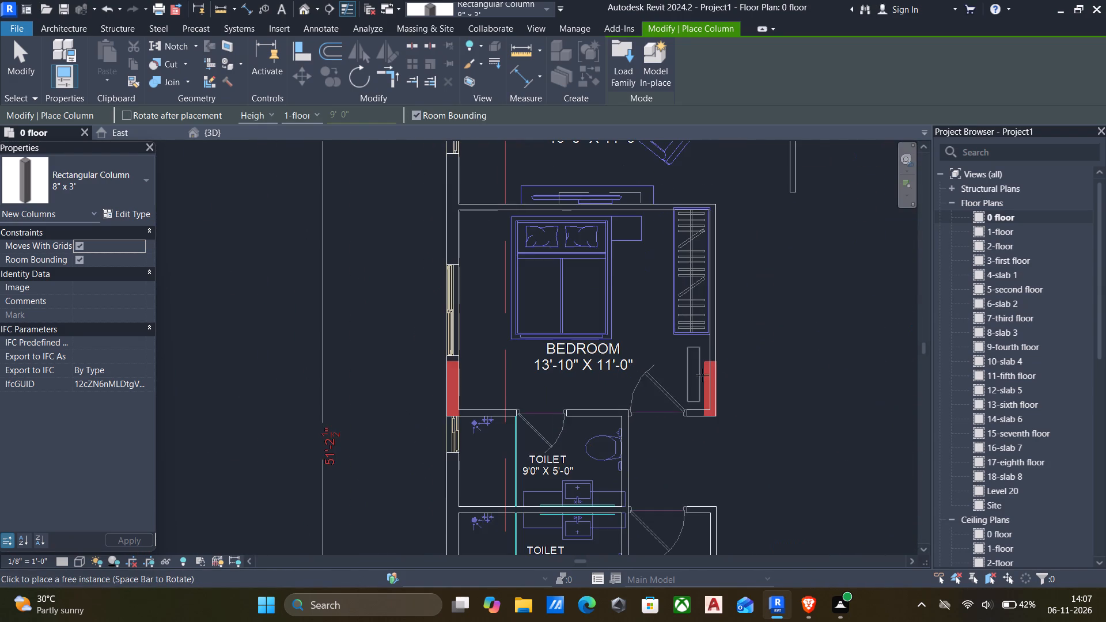
scroll(724, 382, up, 4)
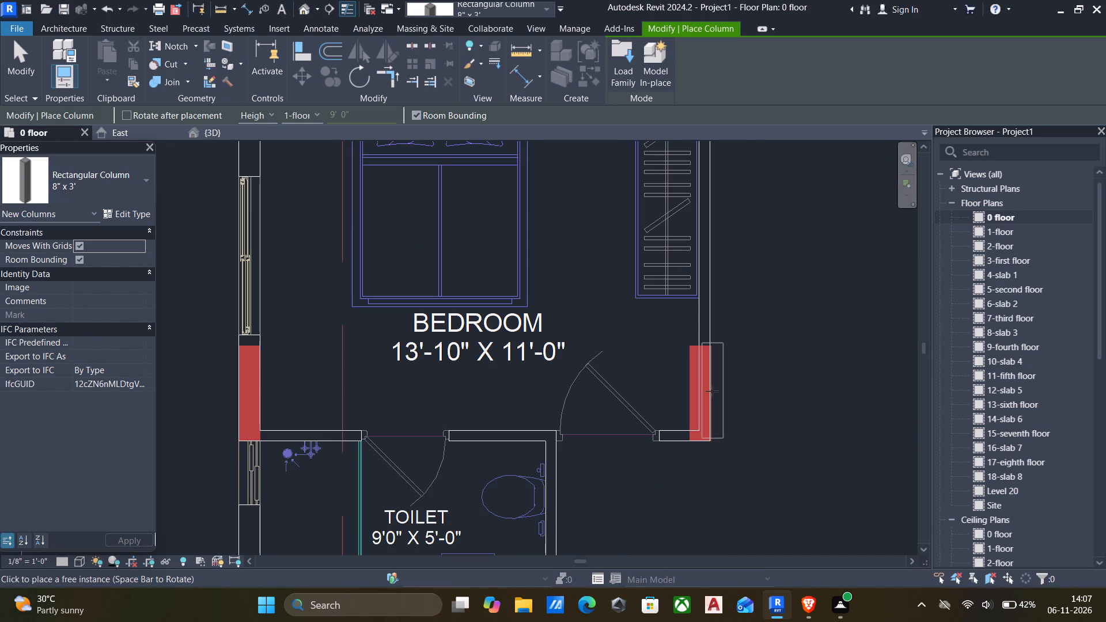
click(710, 390)
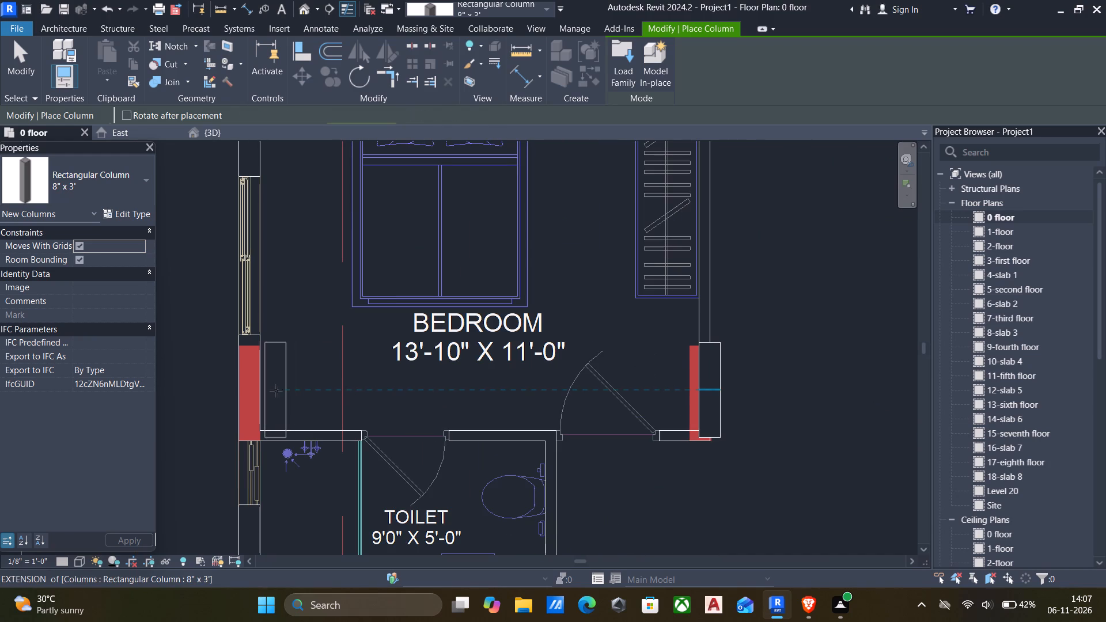
click(259, 379)
Place a lengthwise column at the outer balcony-side corner of the 13'-10½" x 11'-0" bedroom and a crosswise one over the red block below its wardrobe.
scroll(332, 386, down, 7)
scroll(586, 399, down, 5)
middle_drag(649, 439, 649, 366)
scroll(649, 439, down, 1)
scroll(440, 426, up, 5)
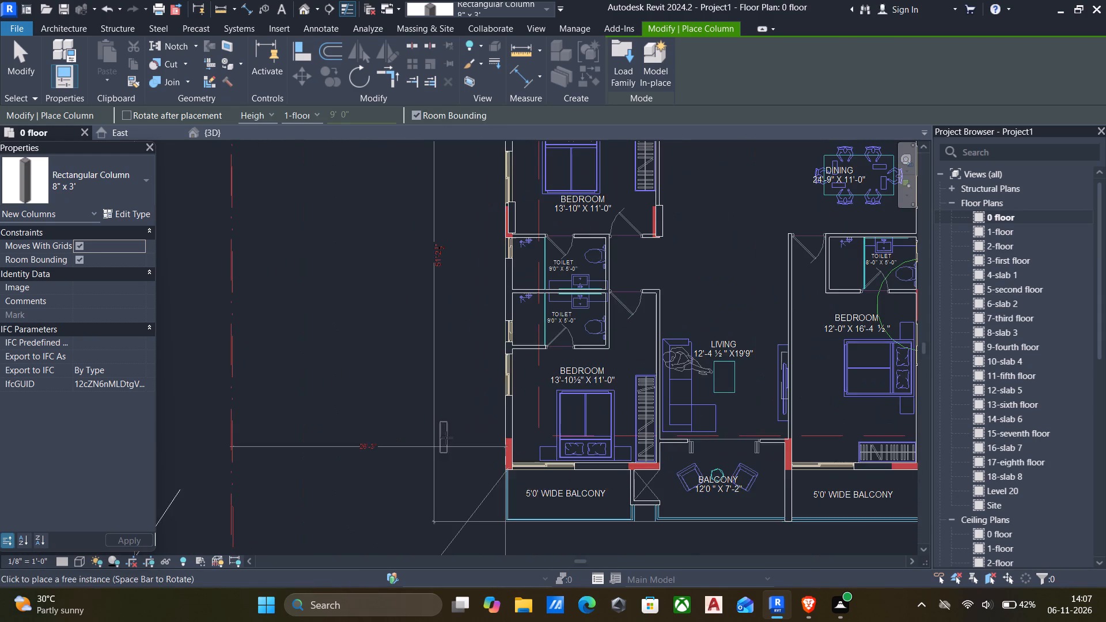
scroll(509, 439, up, 5)
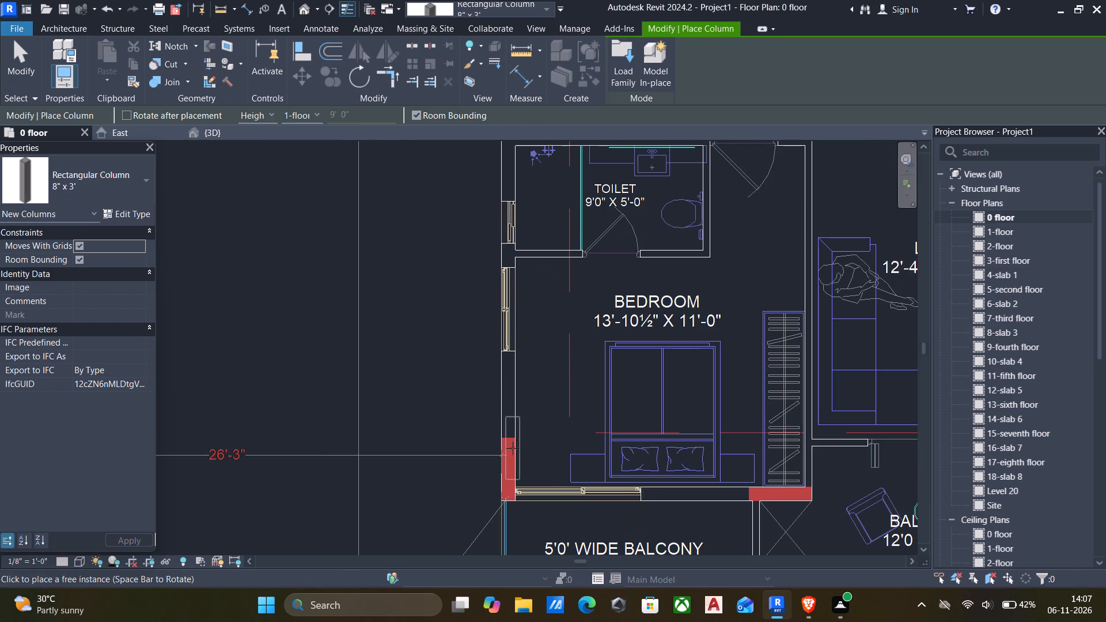
click(514, 456)
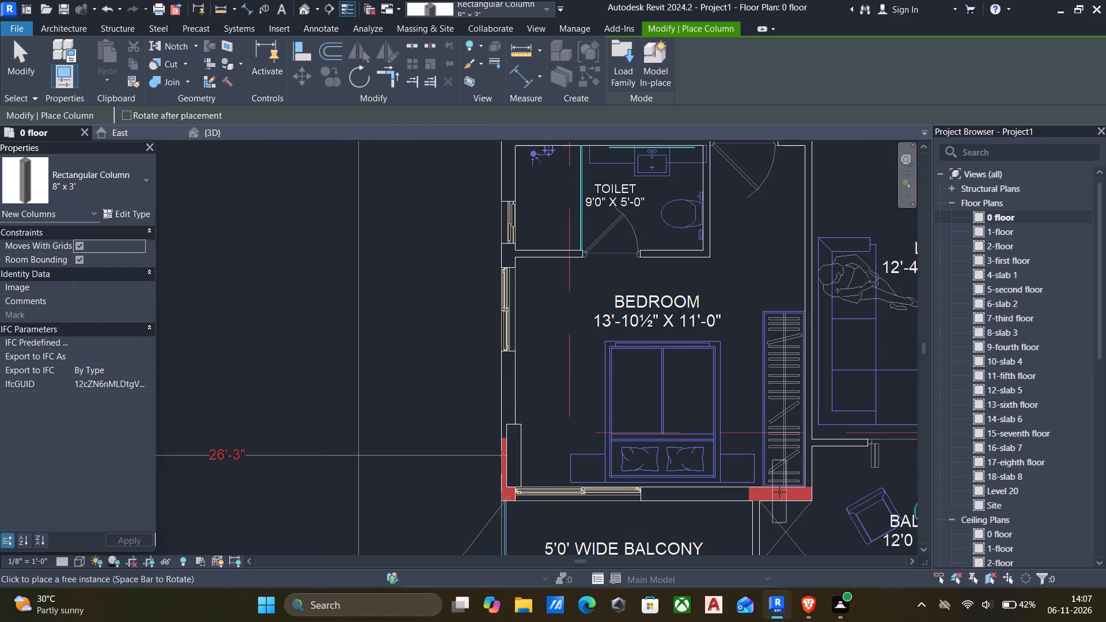
key(space)
click(771, 489)
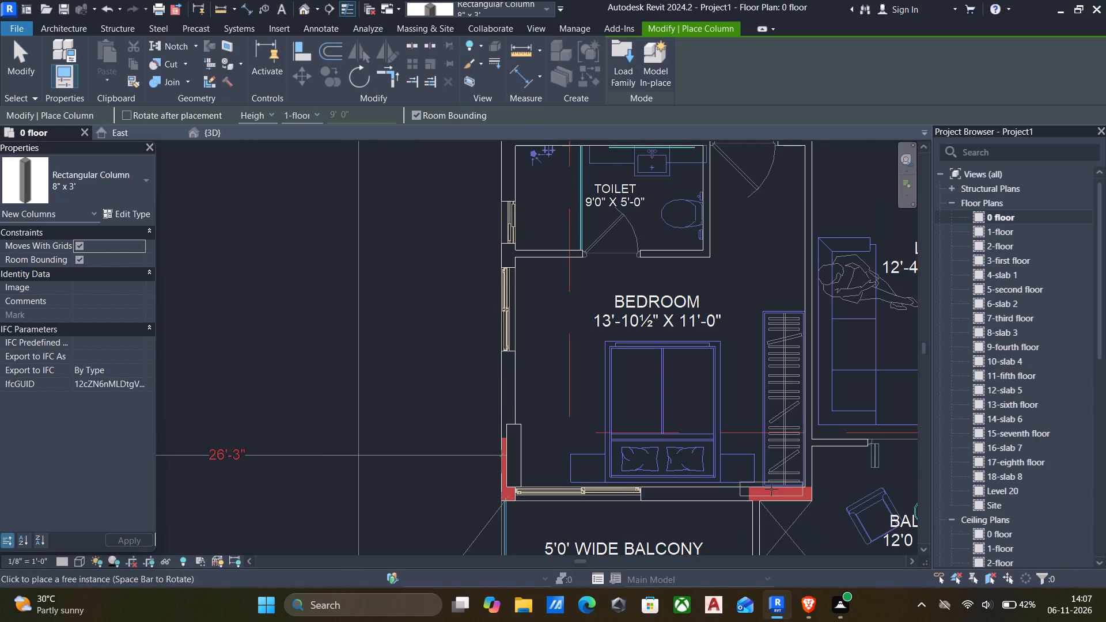
Place a lengthwise column between the 12'-0" x 7'-2" balcony and 12'-0" x 16'-4½" bedroom, and a crosswise one at that bedroom's outer balcony-side corner.
scroll(771, 489, down, 6)
middle_drag(764, 477, 495, 402)
scroll(618, 403, up, 4)
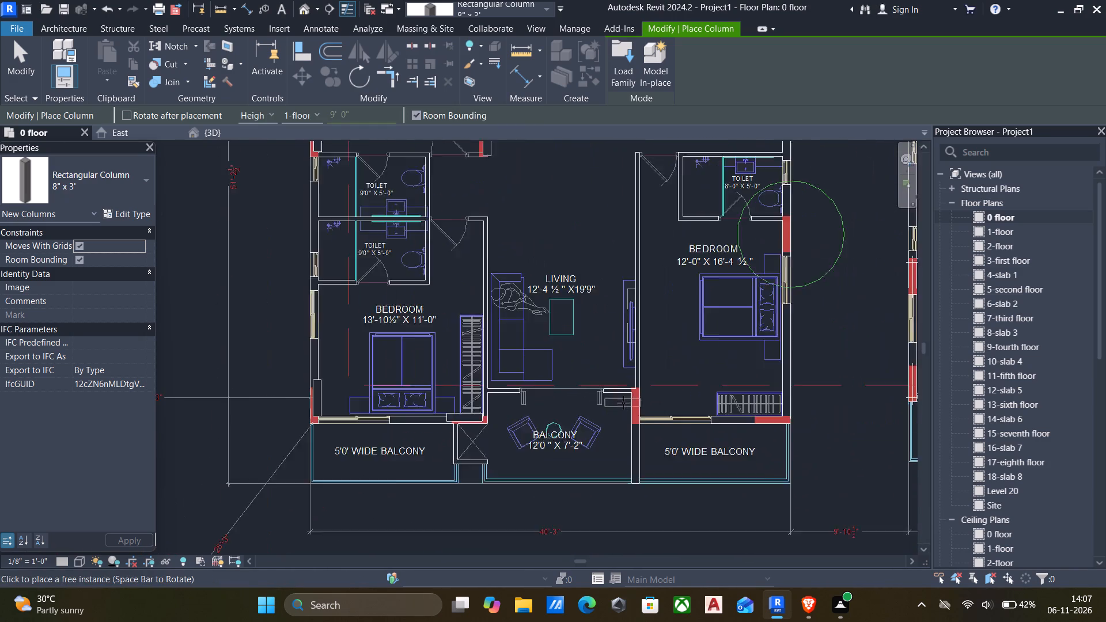
key(space)
scroll(645, 400, up, 5)
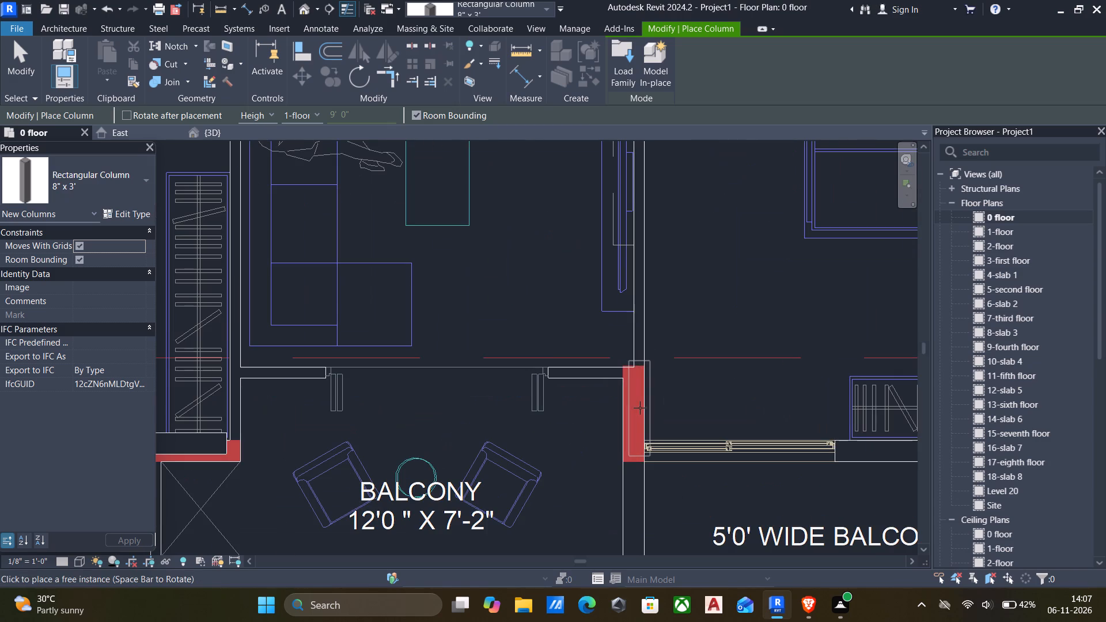
click(640, 408)
scroll(644, 411, down, 6)
key(space)
scroll(796, 436, up, 5)
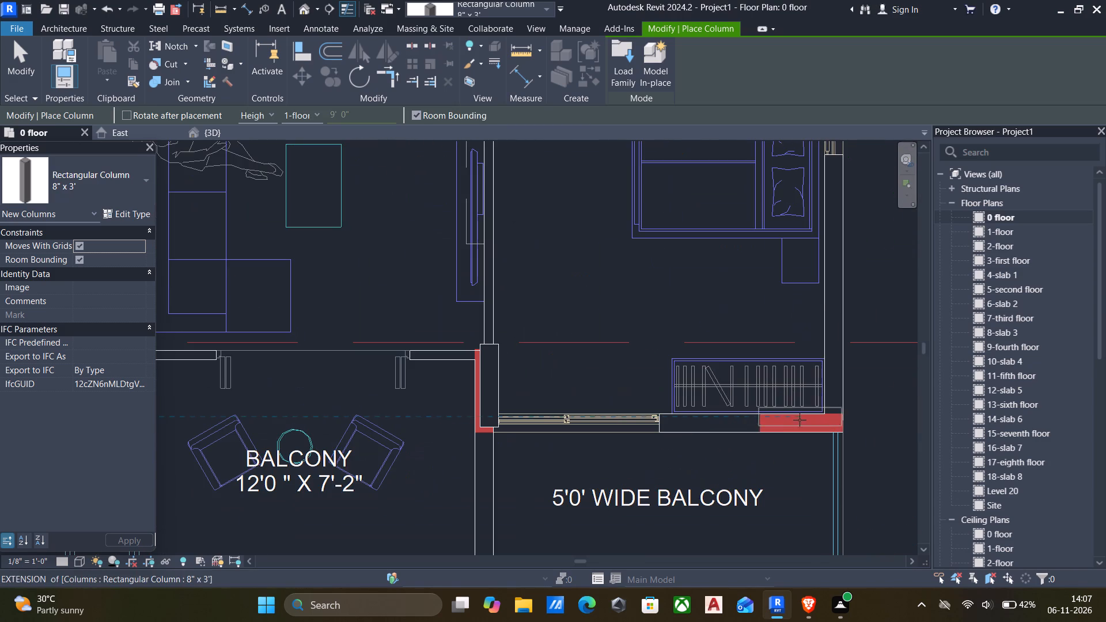
click(796, 416)
Place a lengthwise column over the red block on the 12'-0" x 16'-4½" bedroom's outer wall beside the 8'-0" x 5'-0" toilet, and end column placement.
scroll(790, 415, down, 6)
middle_drag(809, 248, 764, 362)
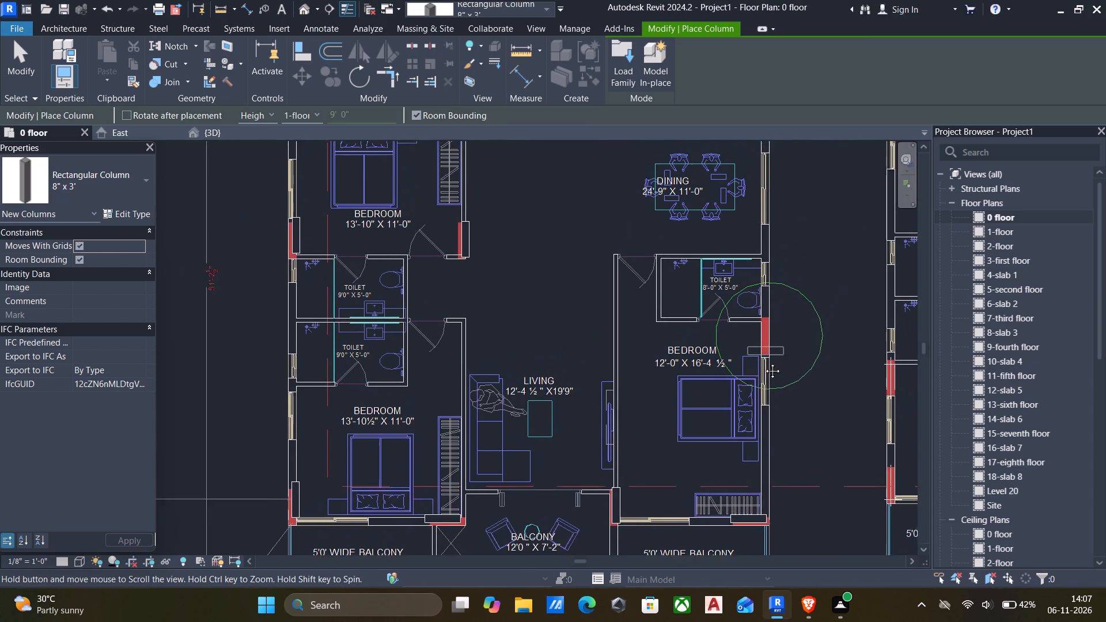
middle_drag(764, 362, 747, 414)
scroll(750, 390, up, 6)
key(space)
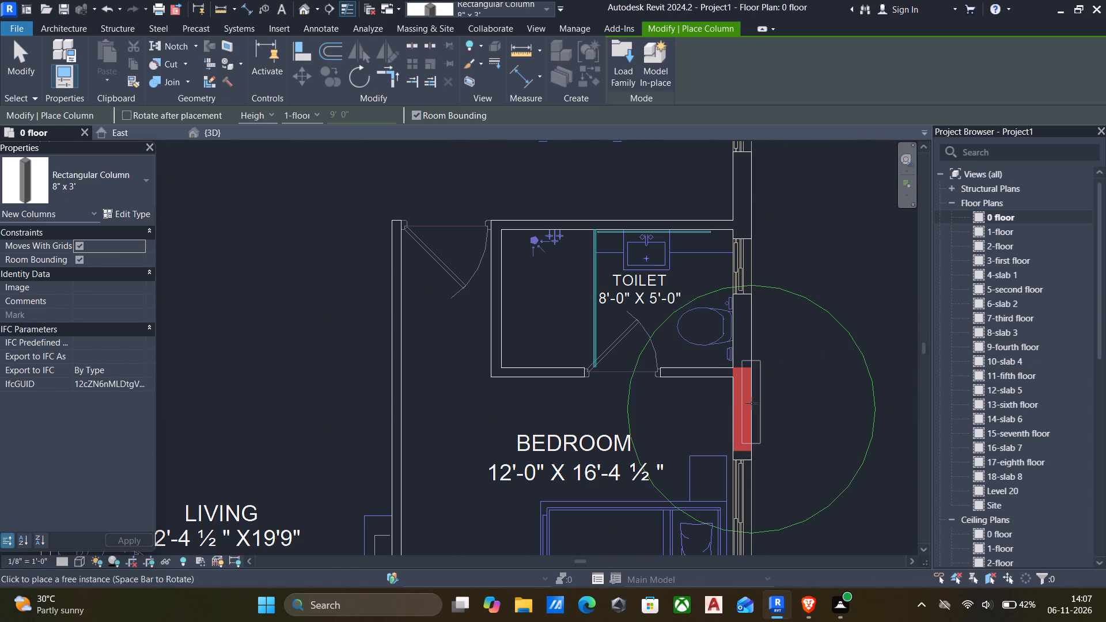
click(752, 404)
scroll(720, 397, down, 6)
scroll(677, 373, down, 6)
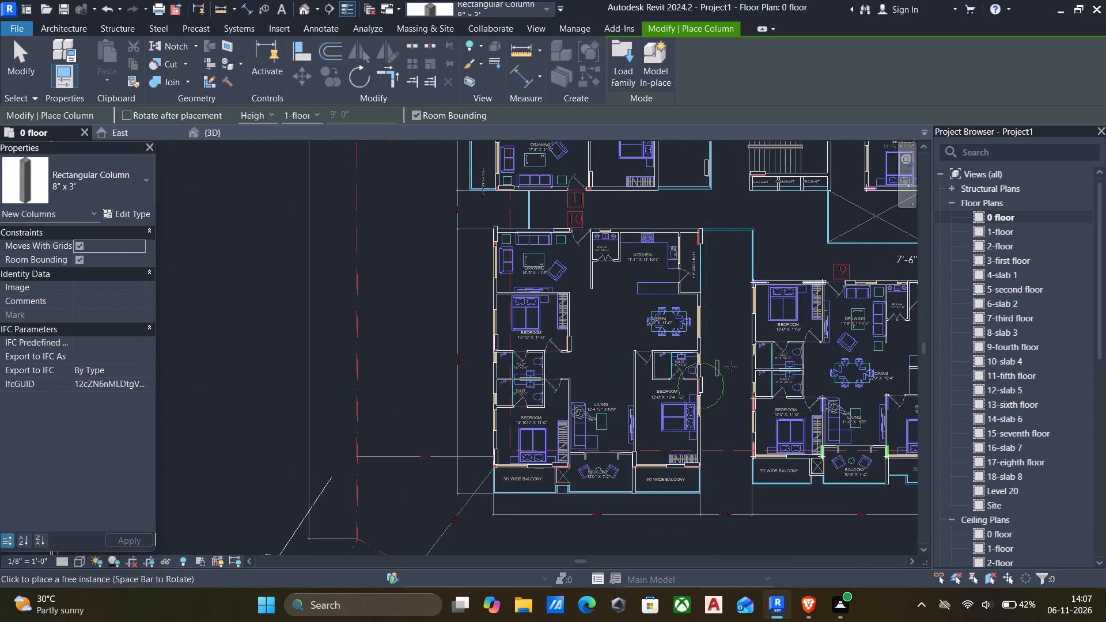
key(Escape)
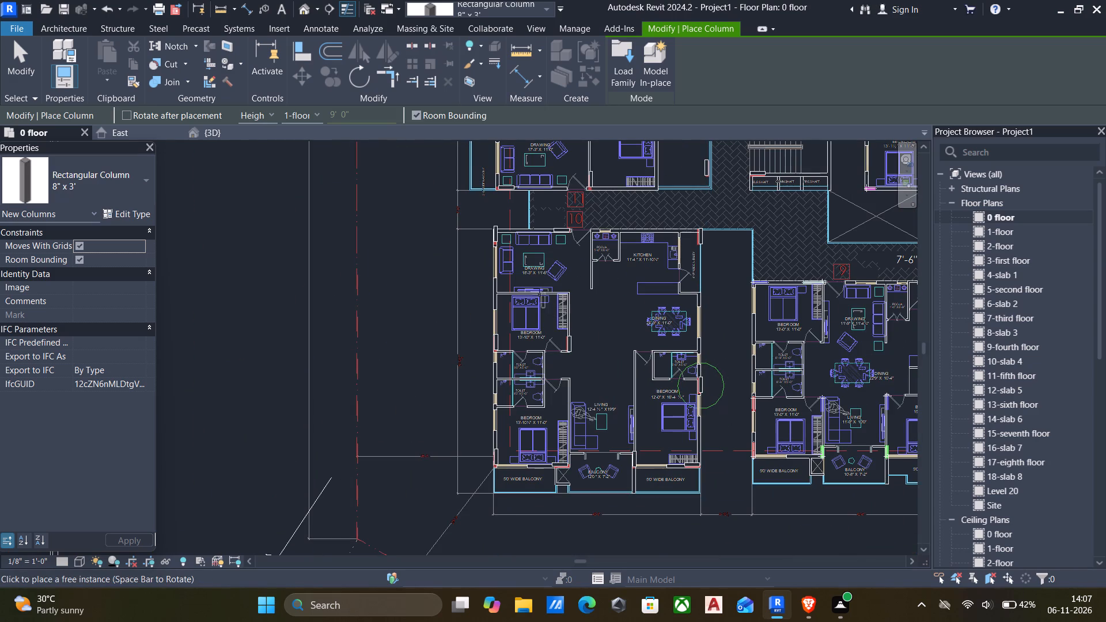
scroll(607, 325, down, 4)
key(Escape)
scroll(703, 345, down, 1)
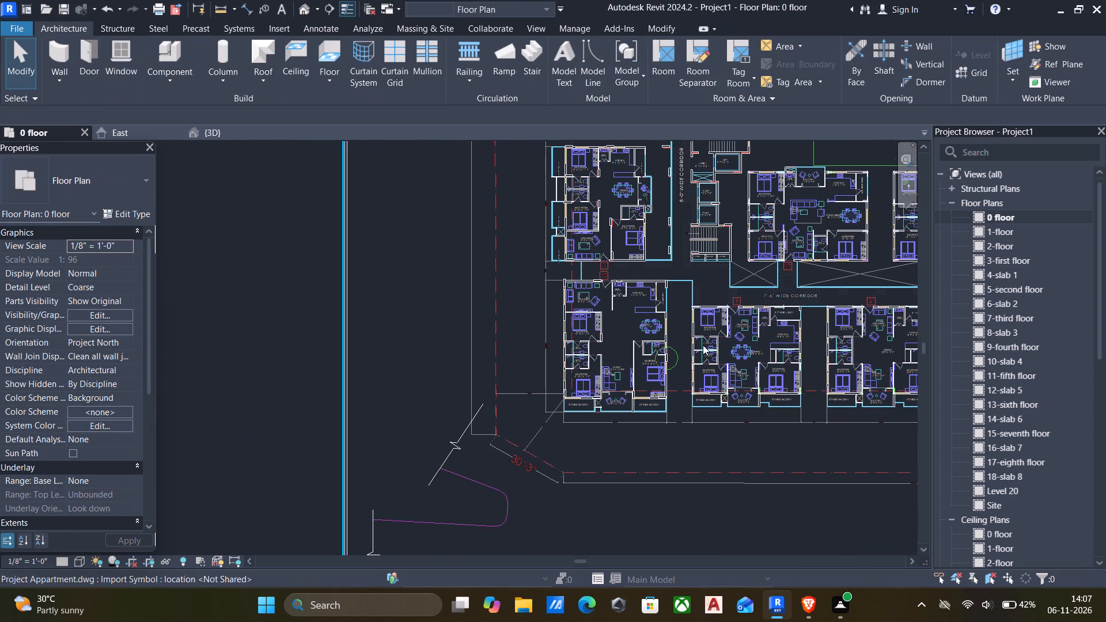
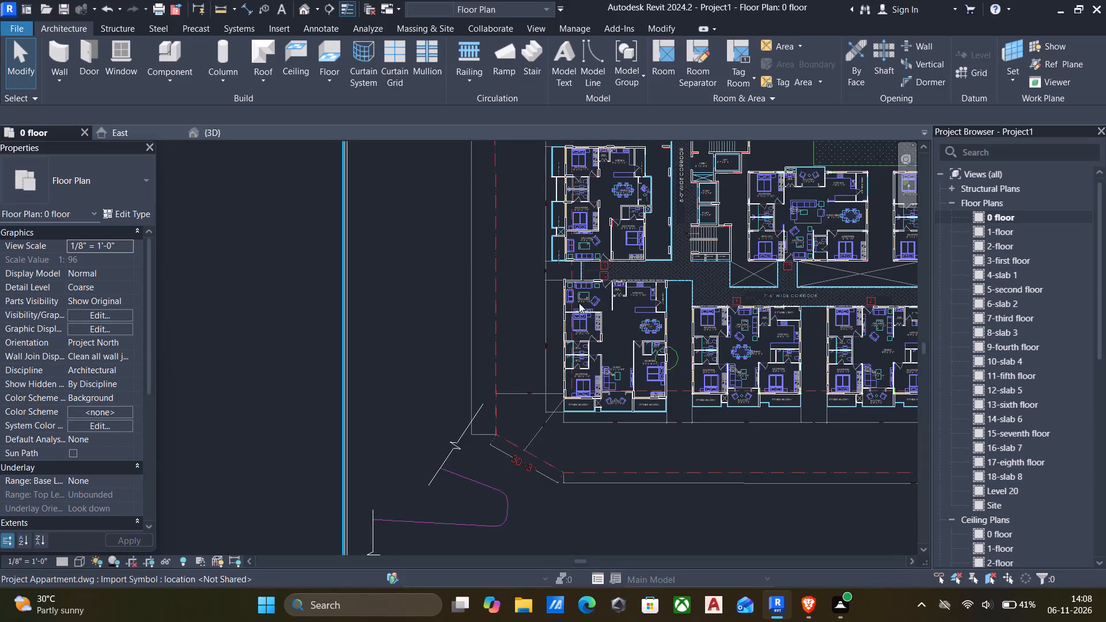
Align the 8" x 3' column where the 7'-6" and 8'-0" corridors meet beside unit 12 to its red CAD outline in both directions.
scroll(688, 310, up, 10)
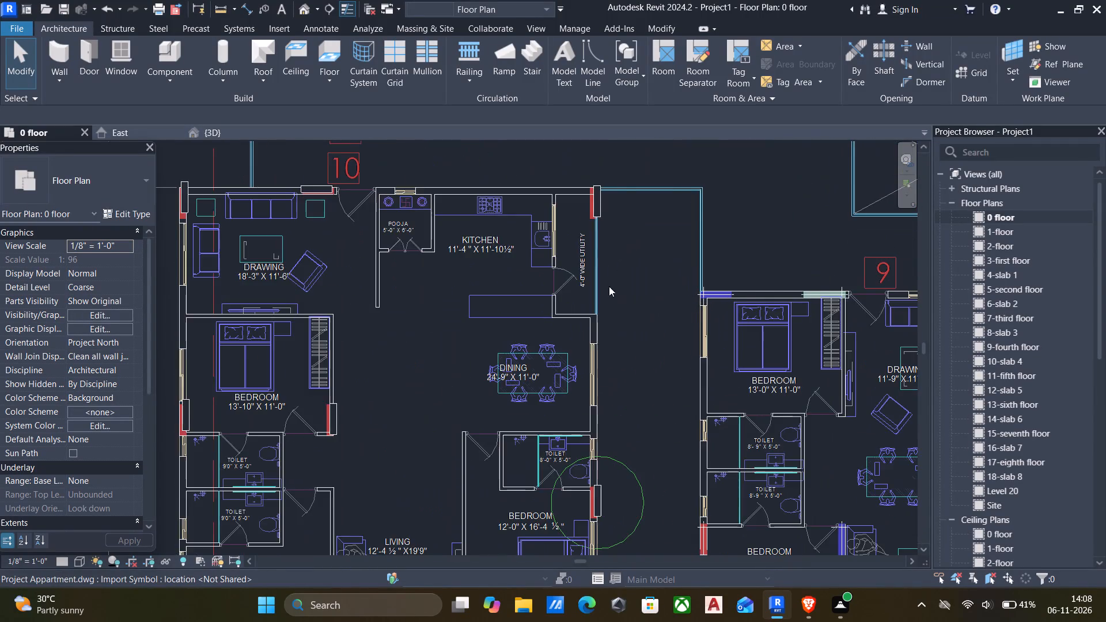
scroll(609, 286, down, 15)
middle_drag(605, 300, 598, 419)
scroll(571, 232, up, 5)
scroll(630, 299, up, 5)
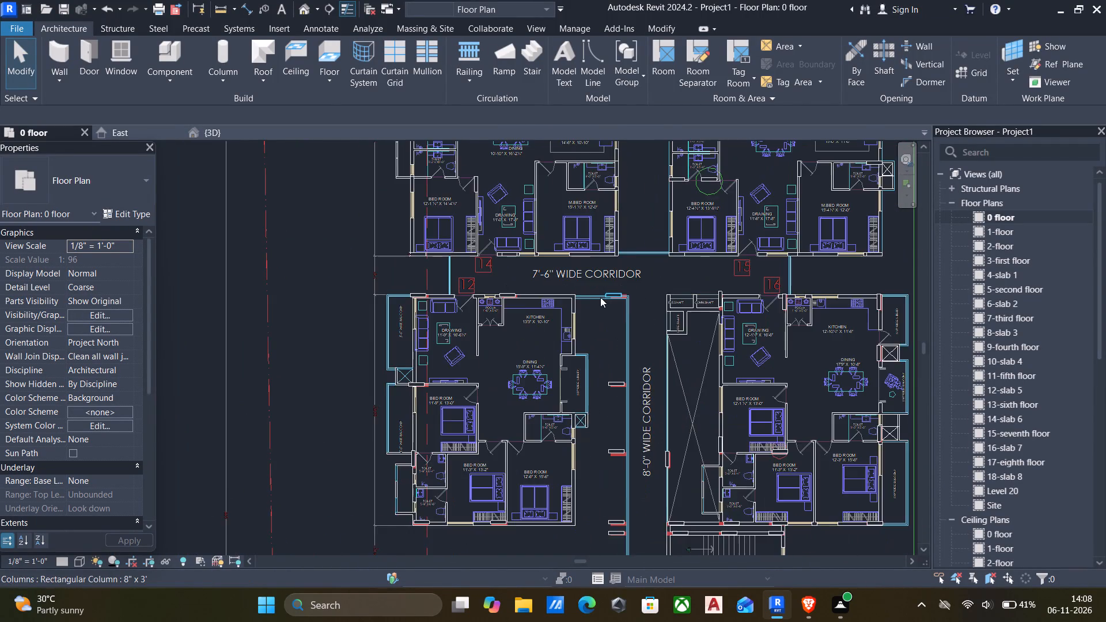
scroll(599, 298, up, 3)
key(a)
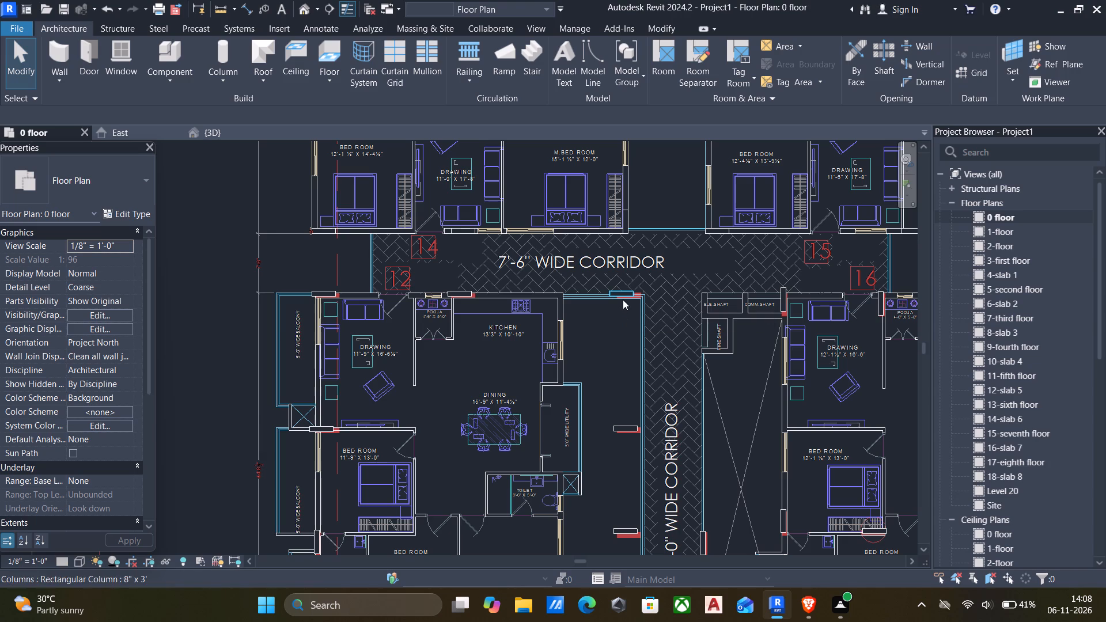
key(l)
scroll(631, 304, up, 11)
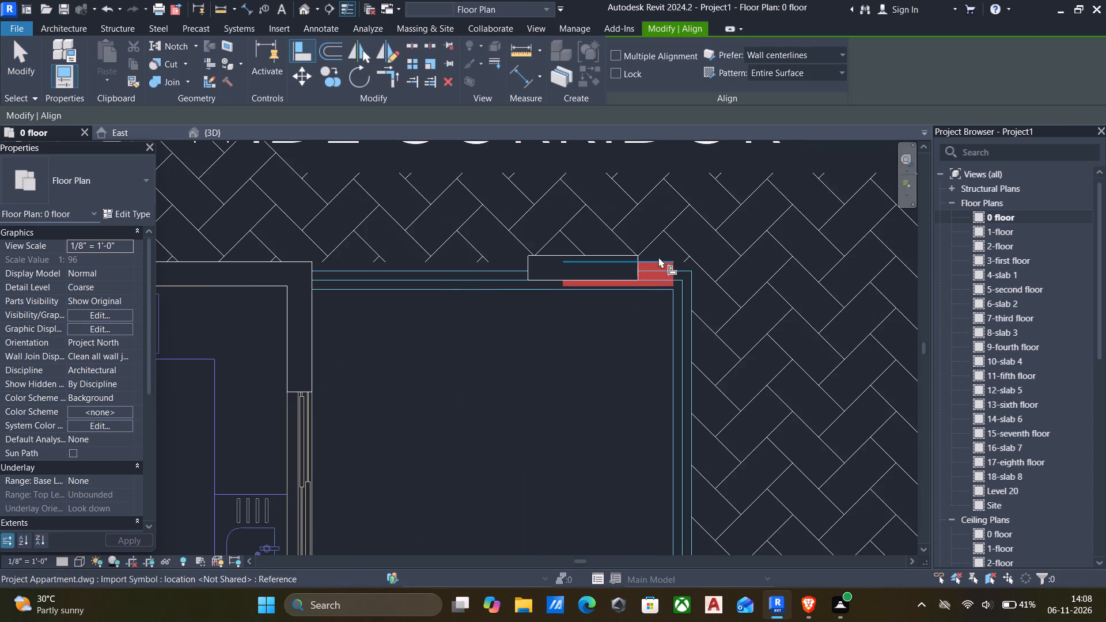
click(658, 259)
click(626, 255)
scroll(669, 266, up, 5)
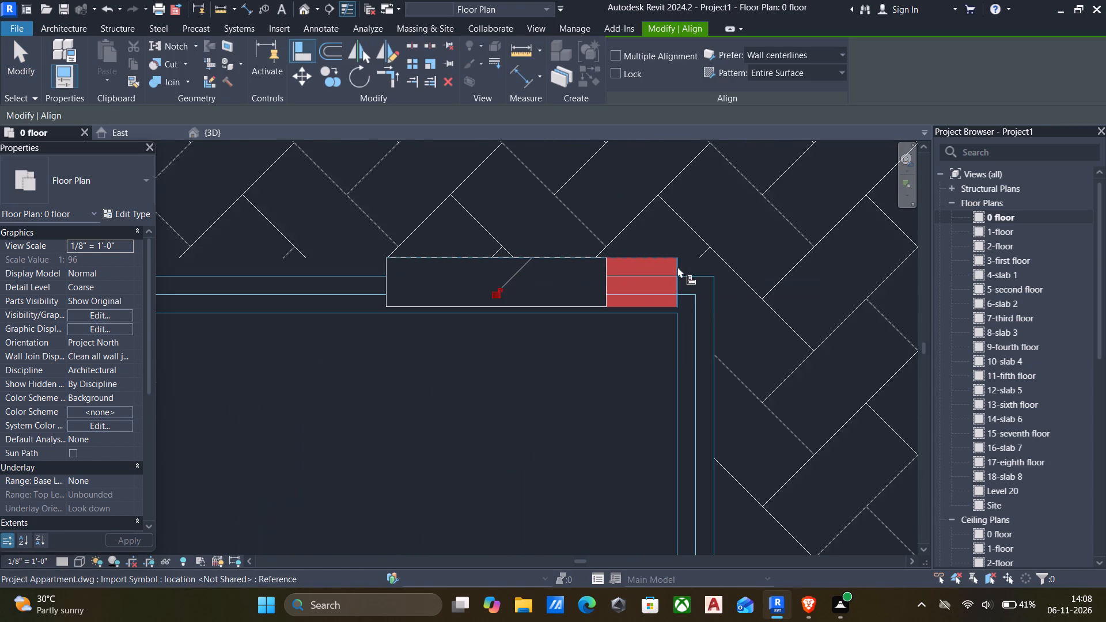
click(677, 267)
click(608, 266)
Align the column on unit 12's corridor wall between the pooja and kitchen to the side and lower edges of its red outline.
scroll(605, 274, down, 8)
scroll(525, 295, down, 6)
middle_drag(365, 320, 636, 316)
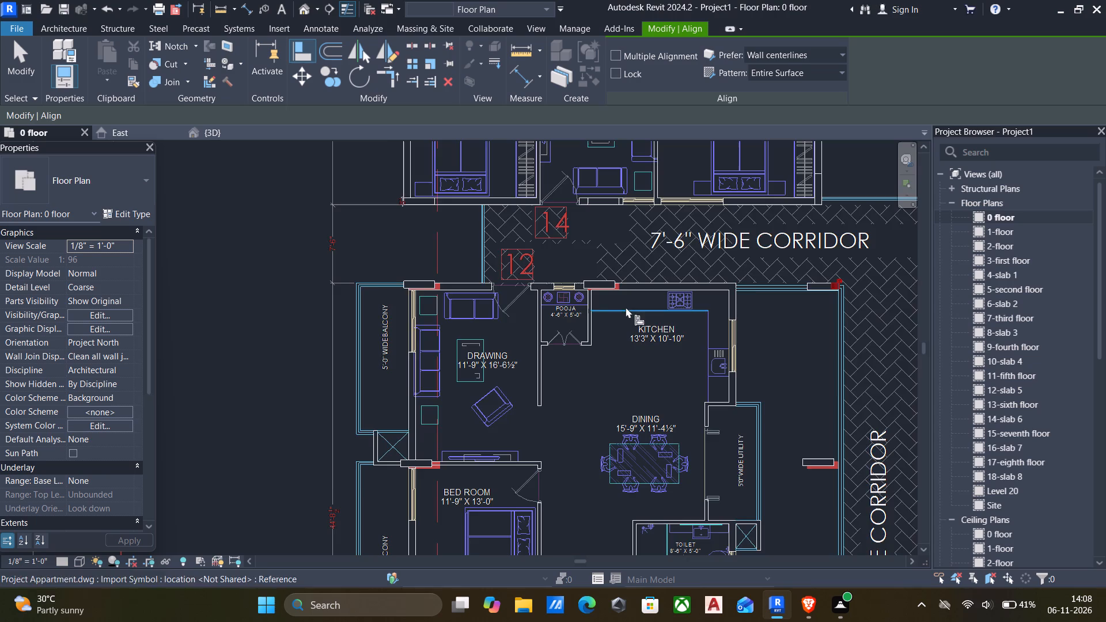
scroll(601, 295, up, 4)
scroll(647, 260, up, 5)
scroll(597, 297, up, 5)
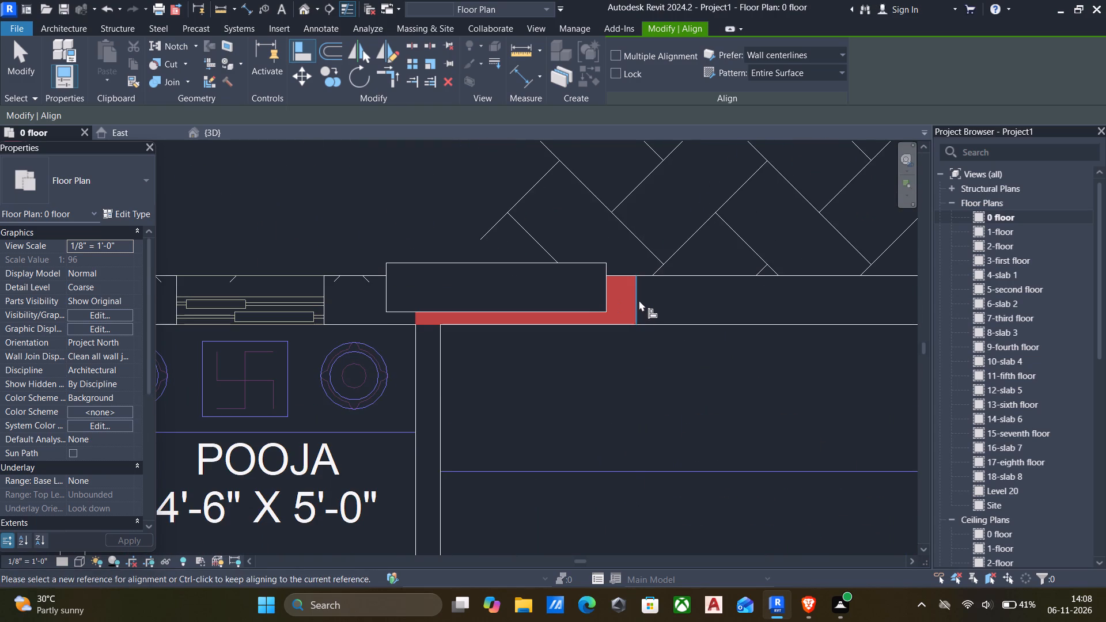
click(639, 300)
click(608, 291)
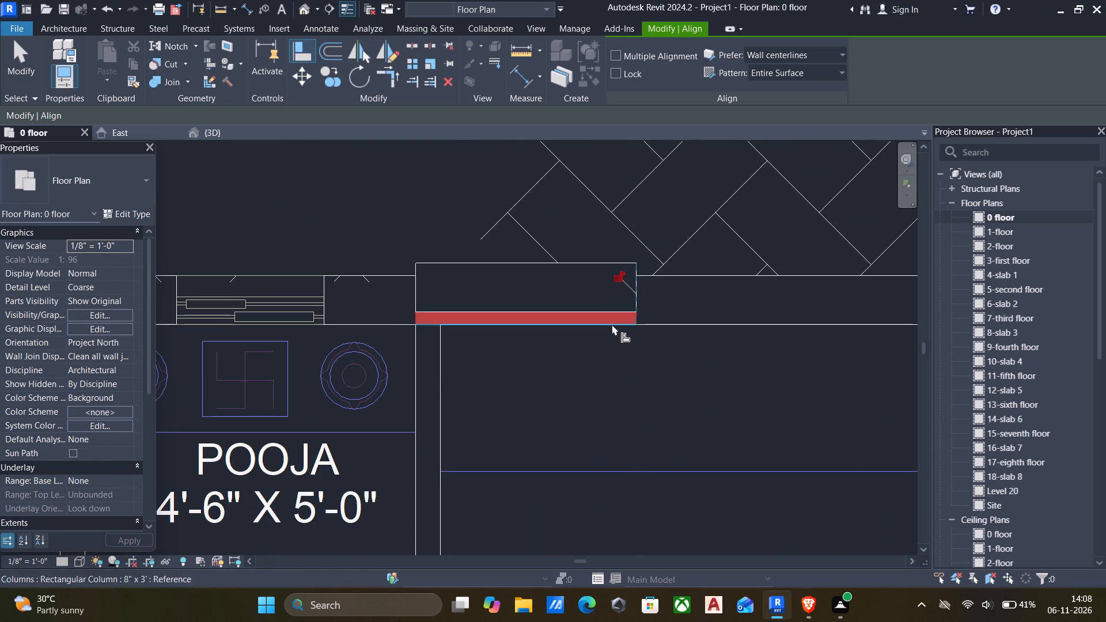
click(612, 324)
click(609, 308)
Align the column at the drawing room's balcony-side corner by unit 12's entrance to its red outline in both directions.
scroll(596, 312, down, 7)
scroll(472, 316, down, 6)
scroll(319, 314, up, 10)
click(346, 314)
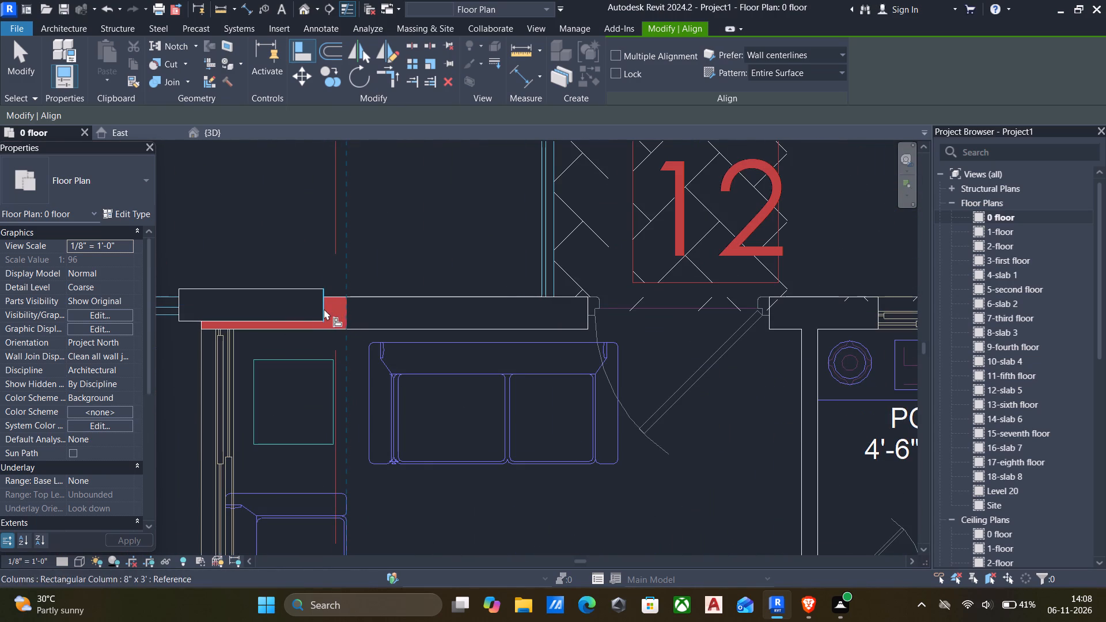
click(324, 308)
click(325, 330)
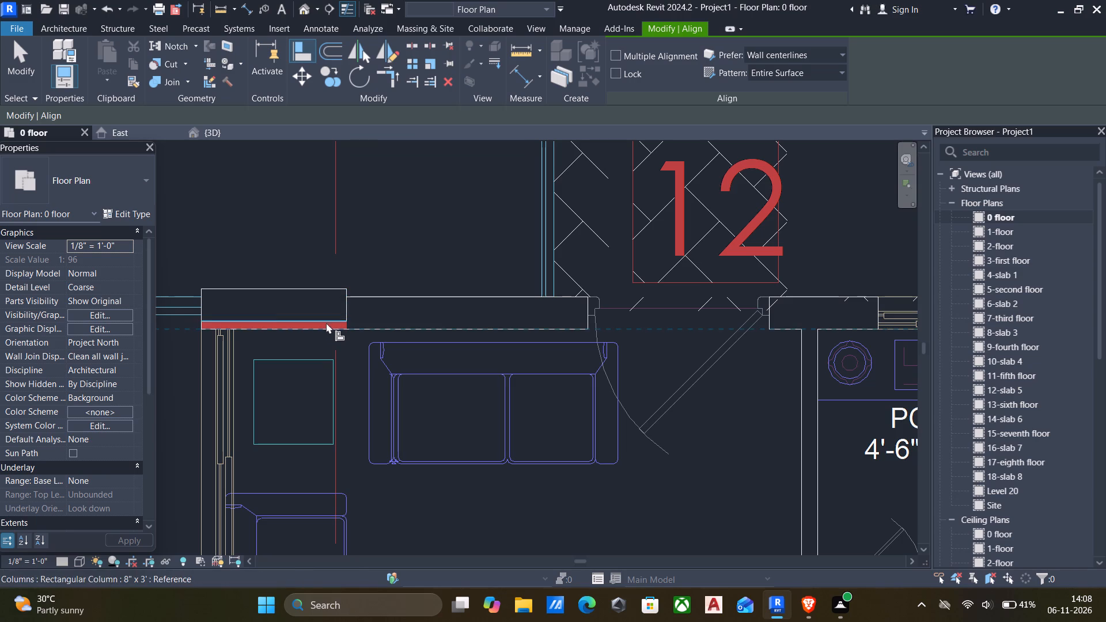
click(326, 322)
Align the column on the wall between unit 12's drawing room and the 11'-9" x 13'-0" bedroom to its red outline.
scroll(344, 328, down, 7)
scroll(453, 361, down, 5)
middle_drag(528, 382, 544, 277)
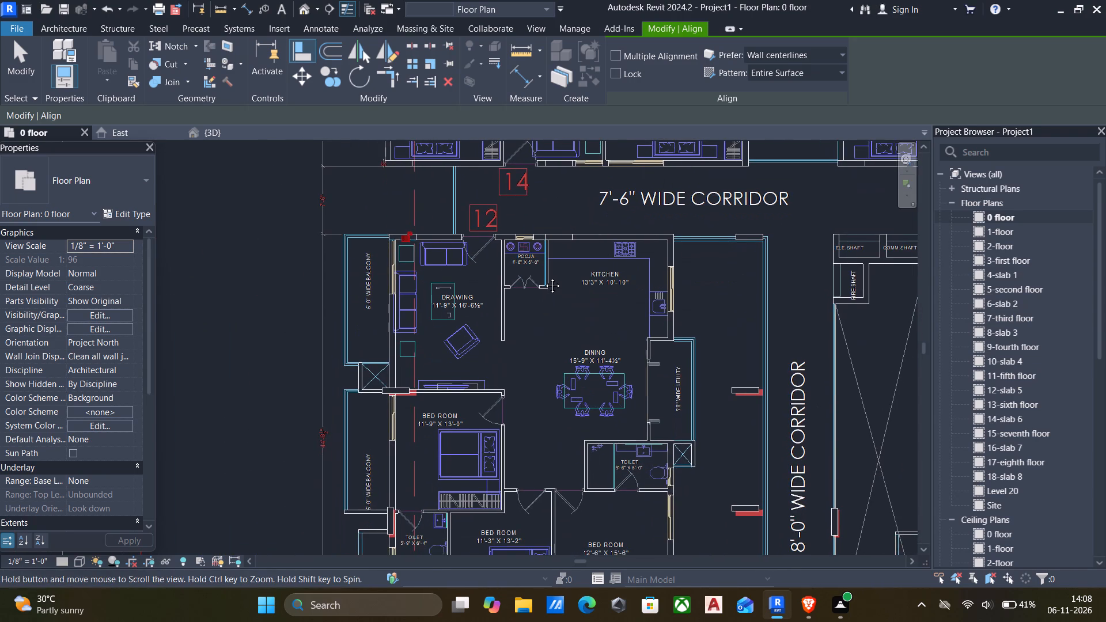
middle_drag(544, 277, 544, 277)
scroll(439, 362, up, 6)
scroll(367, 422, up, 4)
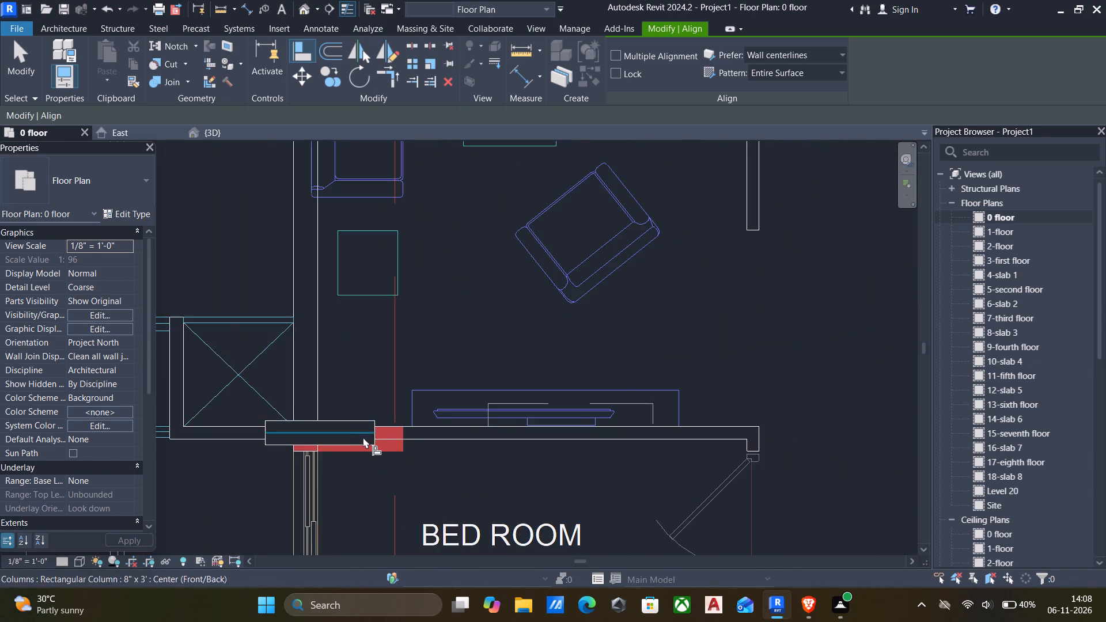
scroll(365, 439, up, 4)
click(390, 461)
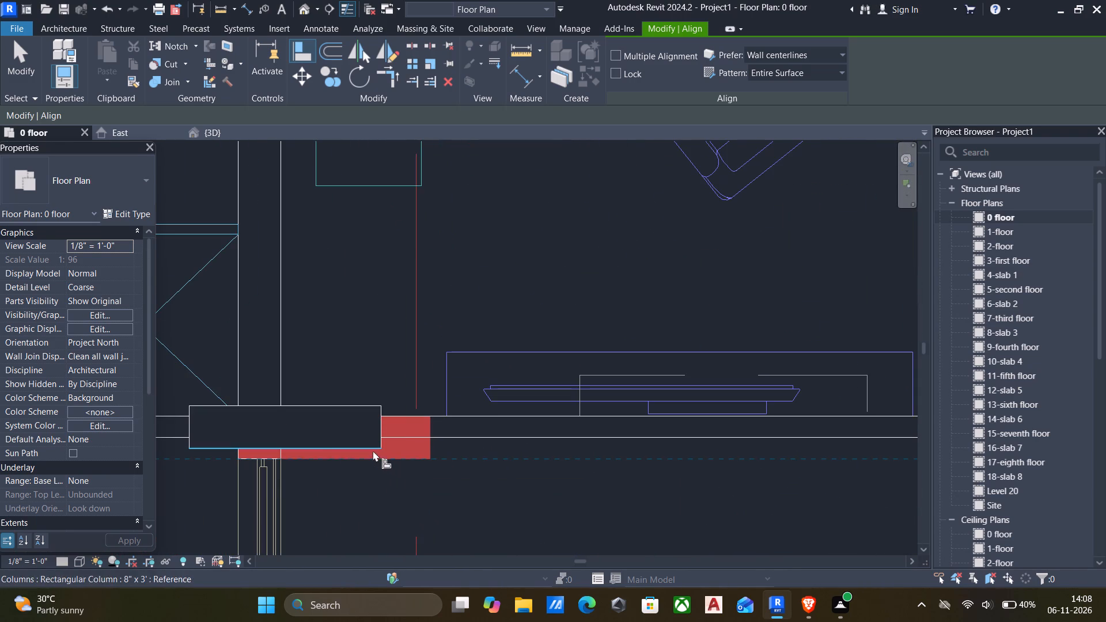
click(373, 450)
click(429, 443)
click(384, 445)
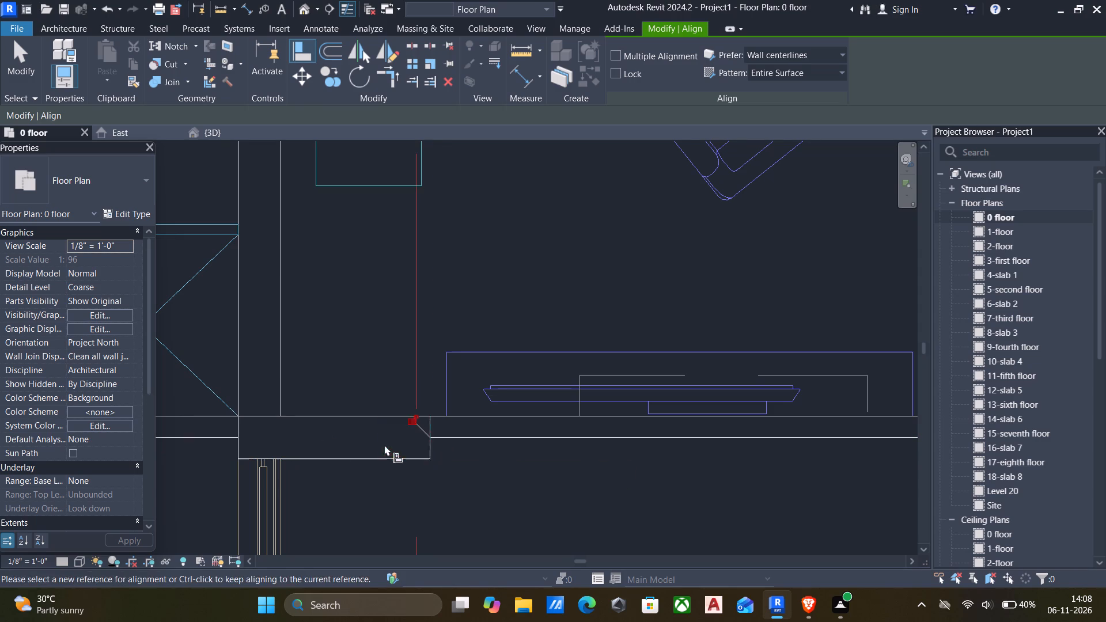
Align the column on the 8'-0" wide corridor edge opposite unit 12's utility to its red outline in both directions.
scroll(430, 436, down, 13)
scroll(630, 419, down, 2)
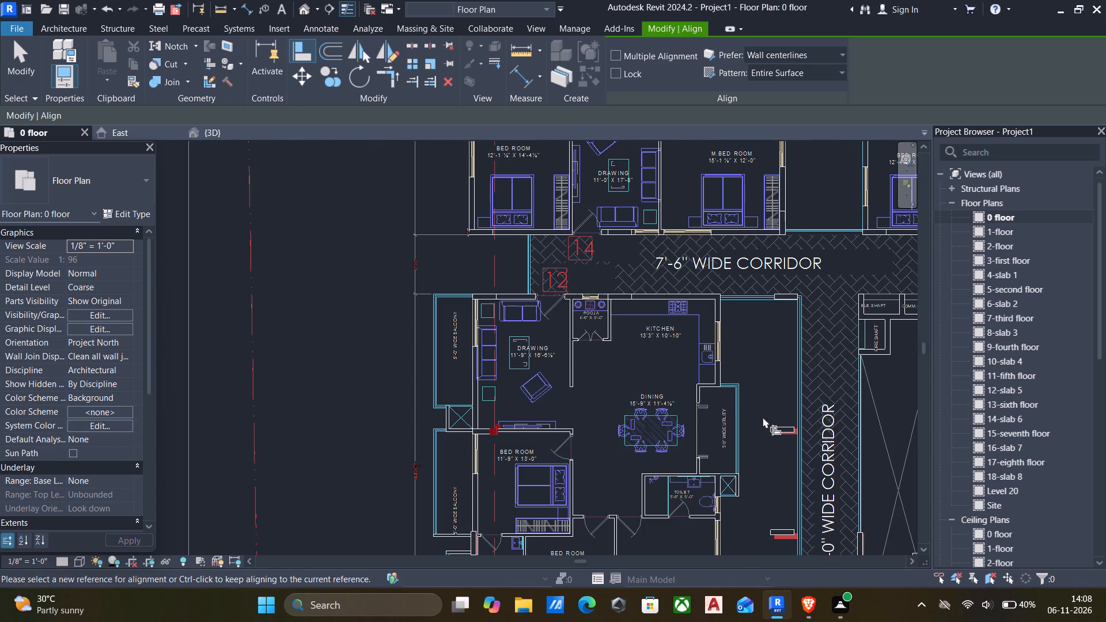
middle_drag(758, 416, 620, 277)
scroll(653, 290, up, 5)
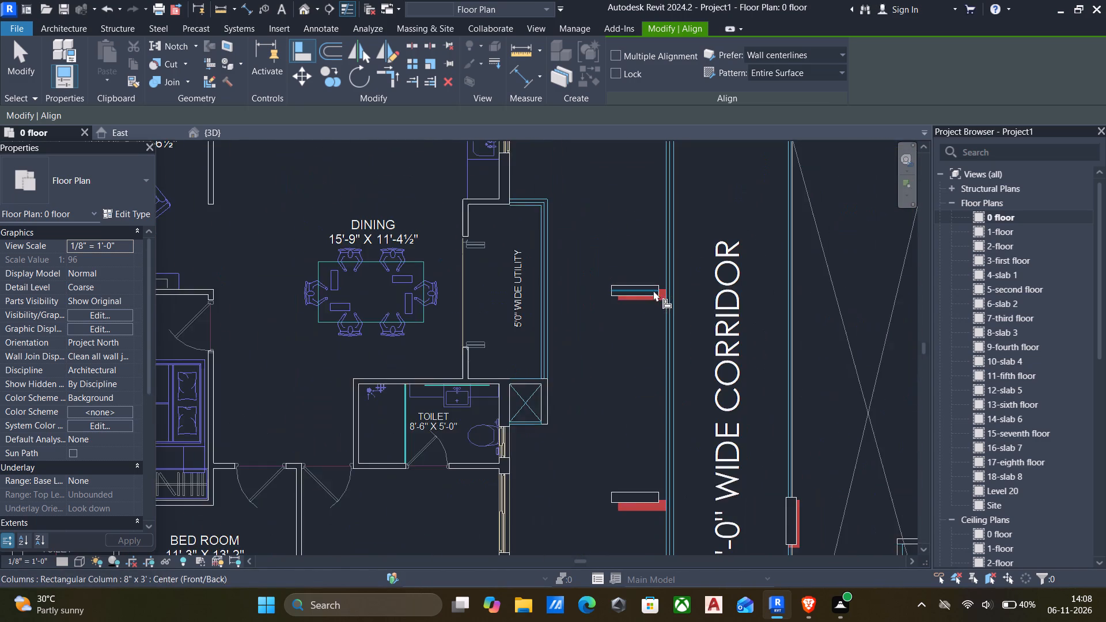
scroll(653, 290, up, 10)
click(674, 297)
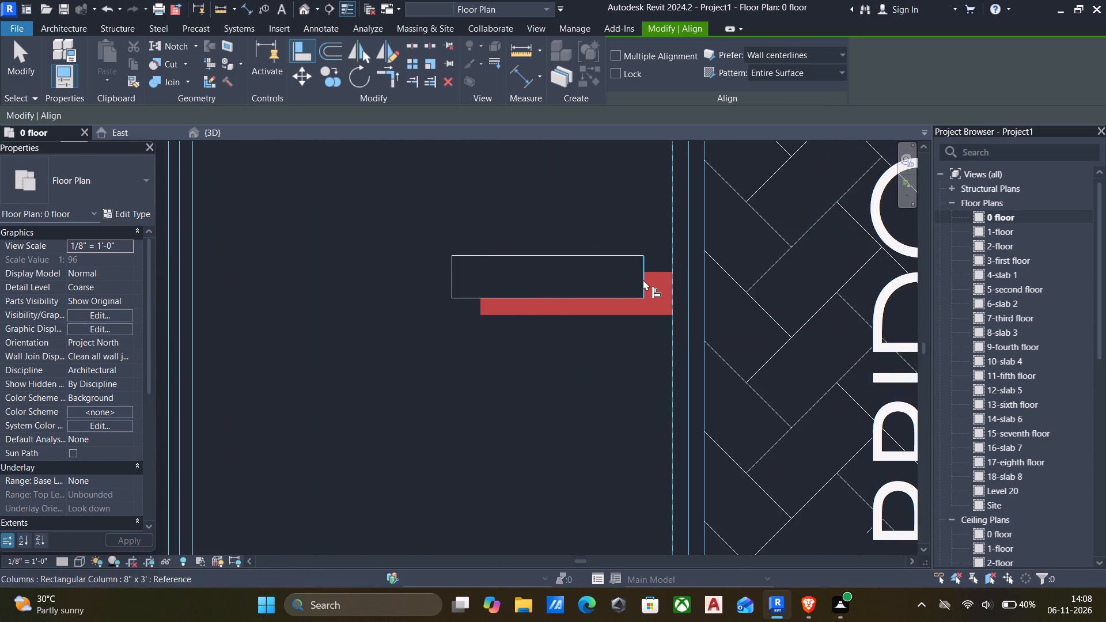
click(643, 279)
click(637, 319)
click(626, 298)
Align the 8'-0" corridor-edge column opposite unit 12's 12'-6" x 15'-6" bedroom to its red outline in both directions.
scroll(623, 306, down, 7)
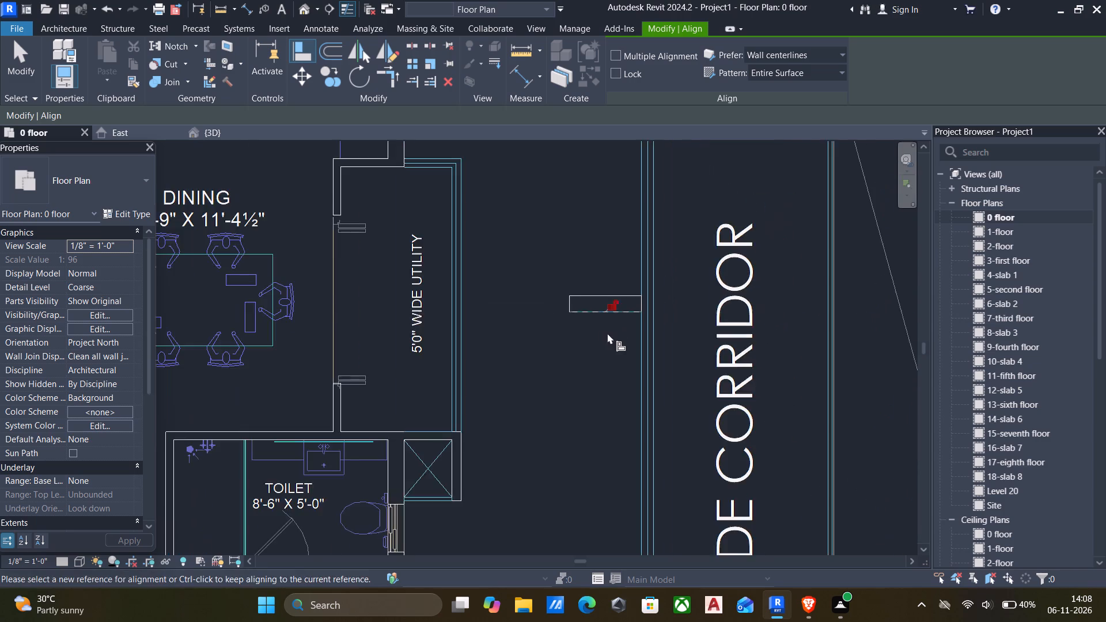
scroll(600, 332, down, 6)
middle_drag(512, 351, 591, 302)
scroll(686, 422, up, 10)
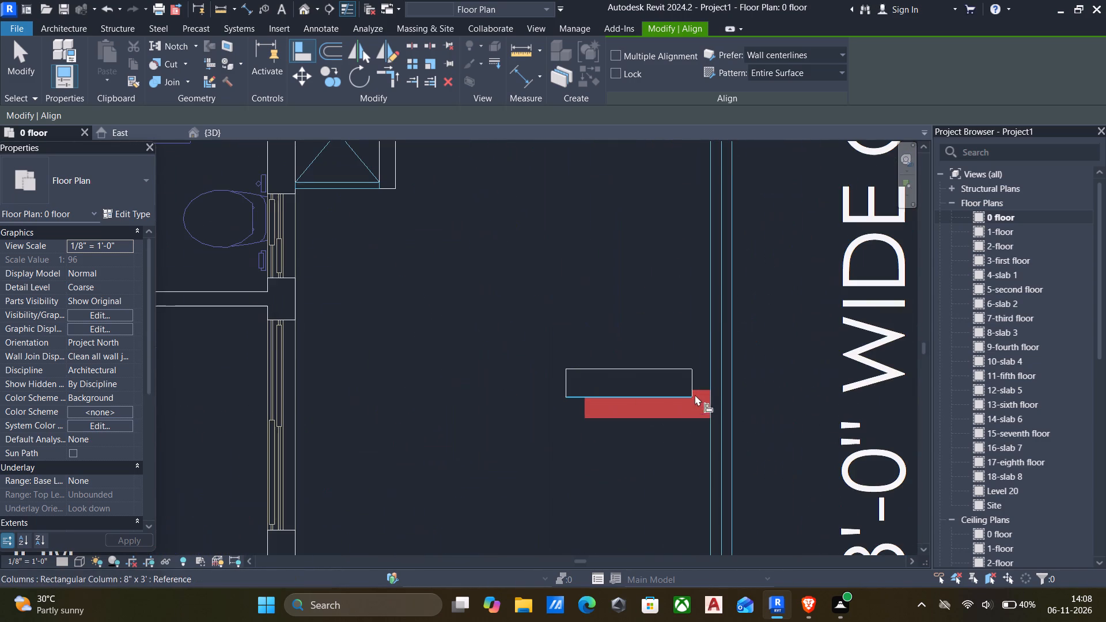
click(685, 416)
click(666, 398)
scroll(709, 402, up, 4)
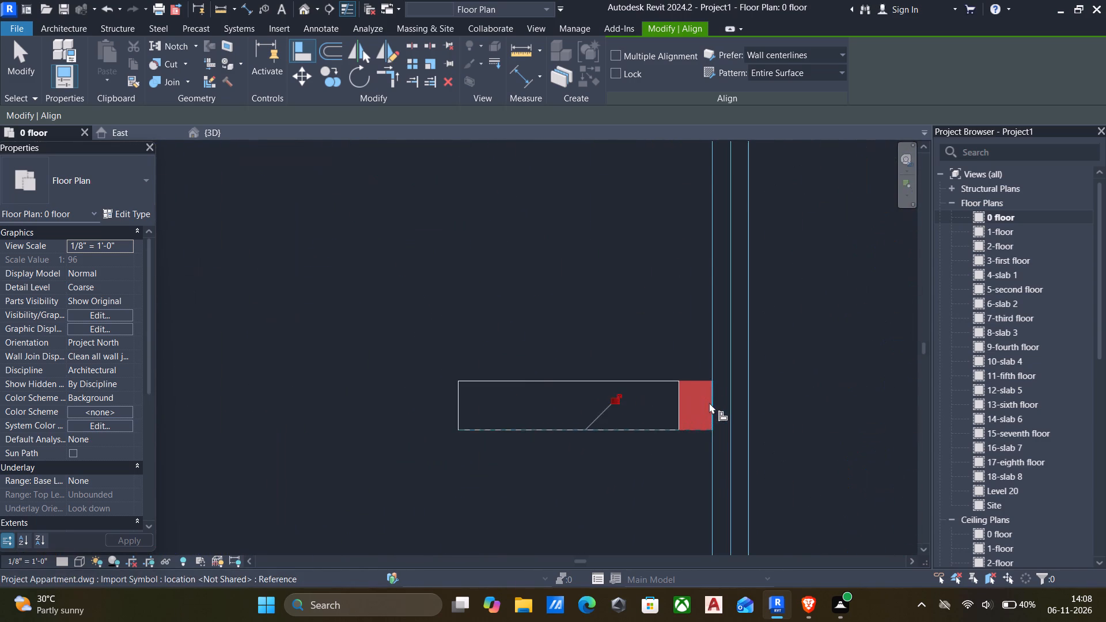
click(709, 403)
click(678, 403)
Align the vertical column between unit 12's 5'-0" wide balcony and the 5'-9" x 6'-4" toilet to its red outline.
scroll(678, 403, down, 7)
scroll(560, 387, down, 6)
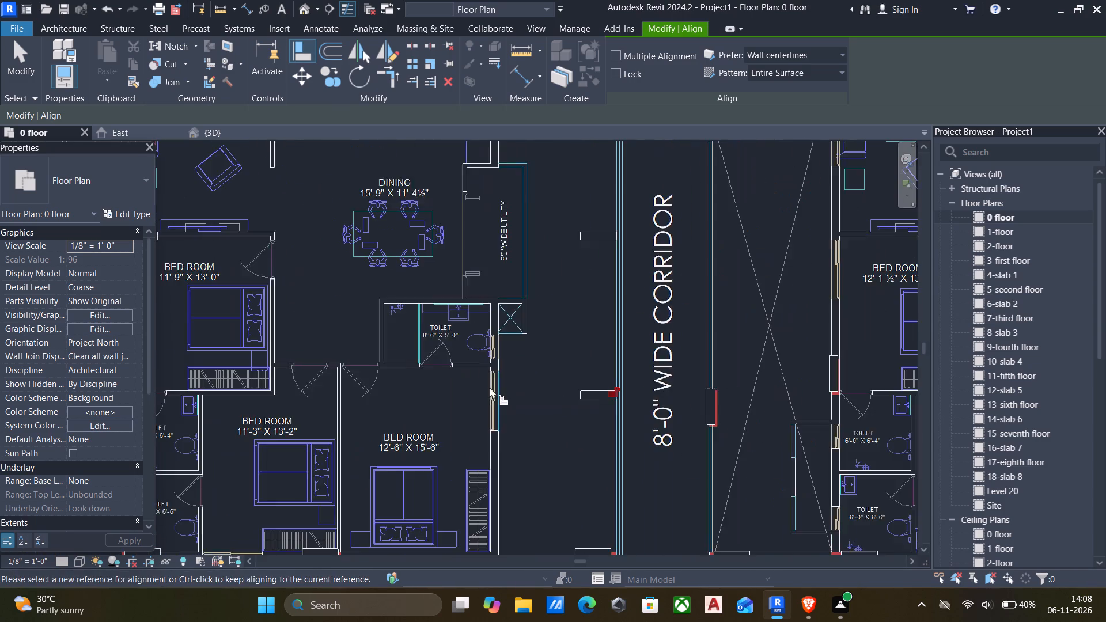
middle_drag(487, 388, 545, 323)
scroll(549, 321, down, 3)
middle_drag(414, 369, 566, 313)
scroll(416, 350, up, 5)
scroll(504, 393, up, 3)
scroll(514, 367, down, 6)
scroll(521, 221, down, 4)
middle_drag(520, 221, 520, 237)
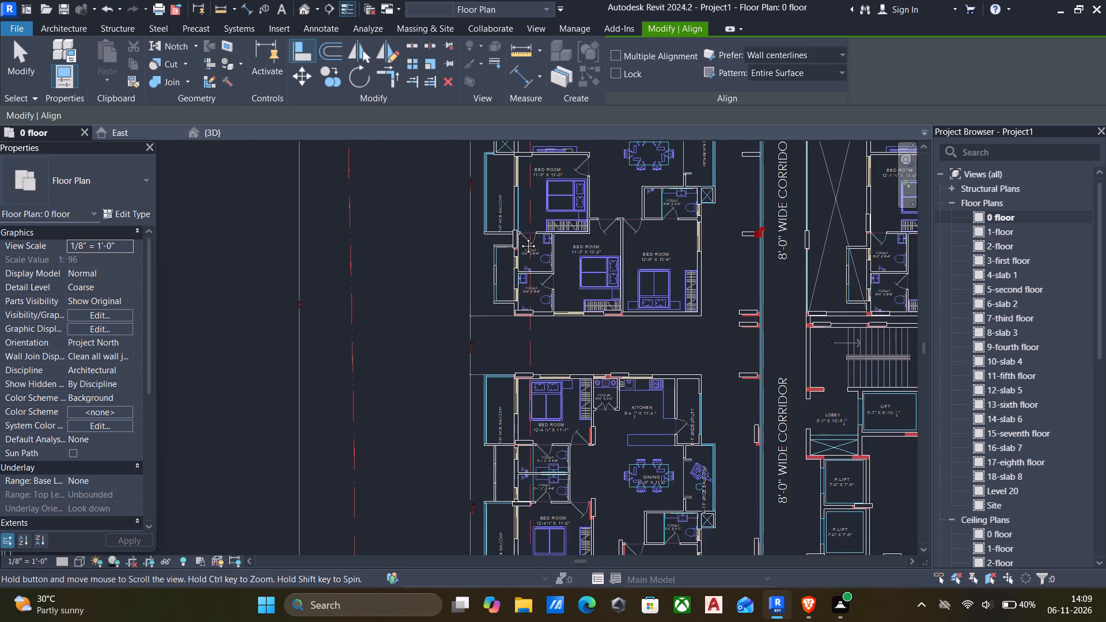
middle_drag(520, 237, 515, 301)
scroll(507, 244, up, 6)
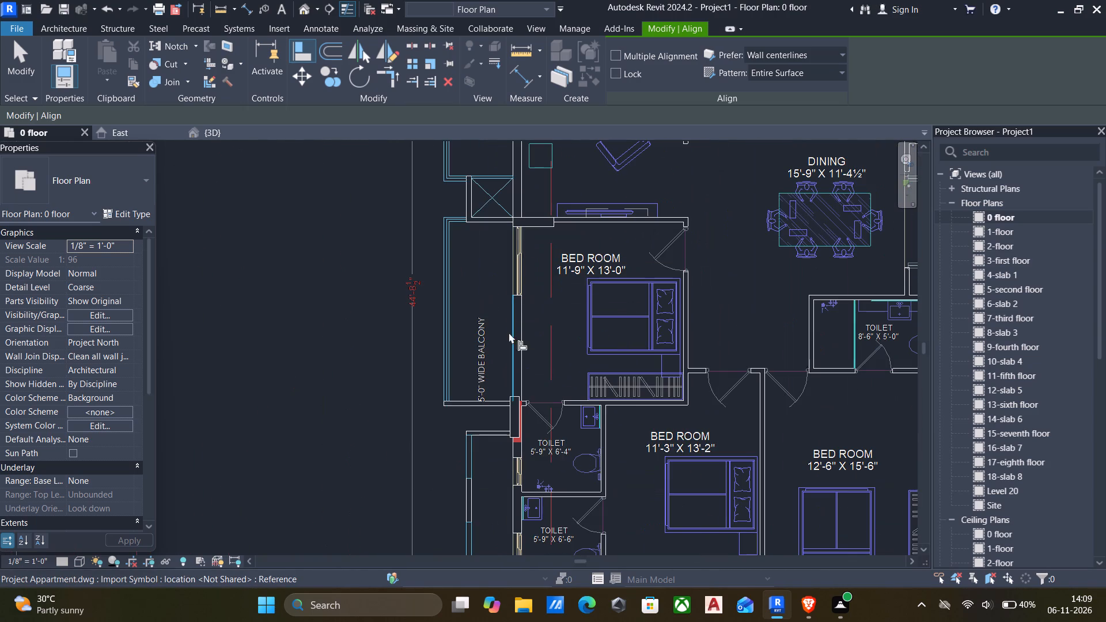
scroll(509, 376, up, 5)
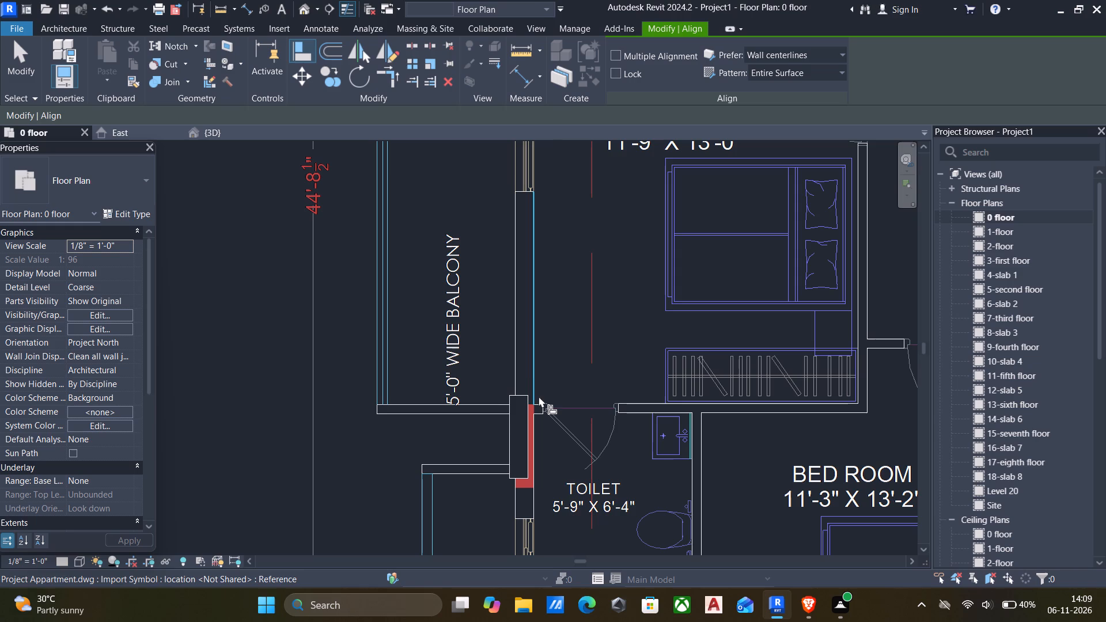
scroll(539, 424, up, 4)
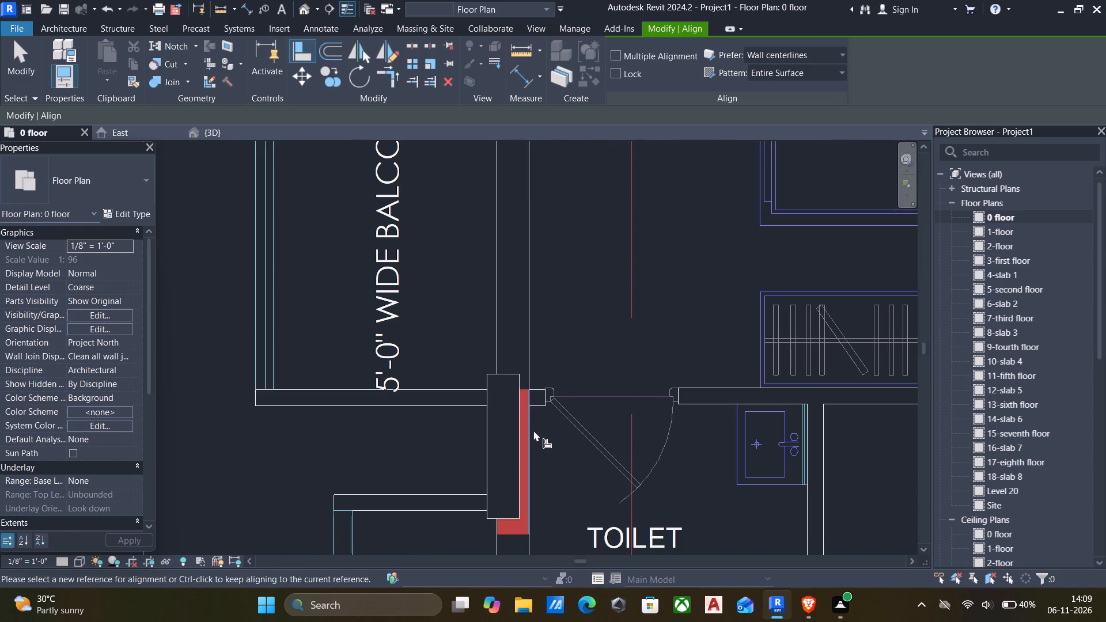
click(533, 431)
click(520, 431)
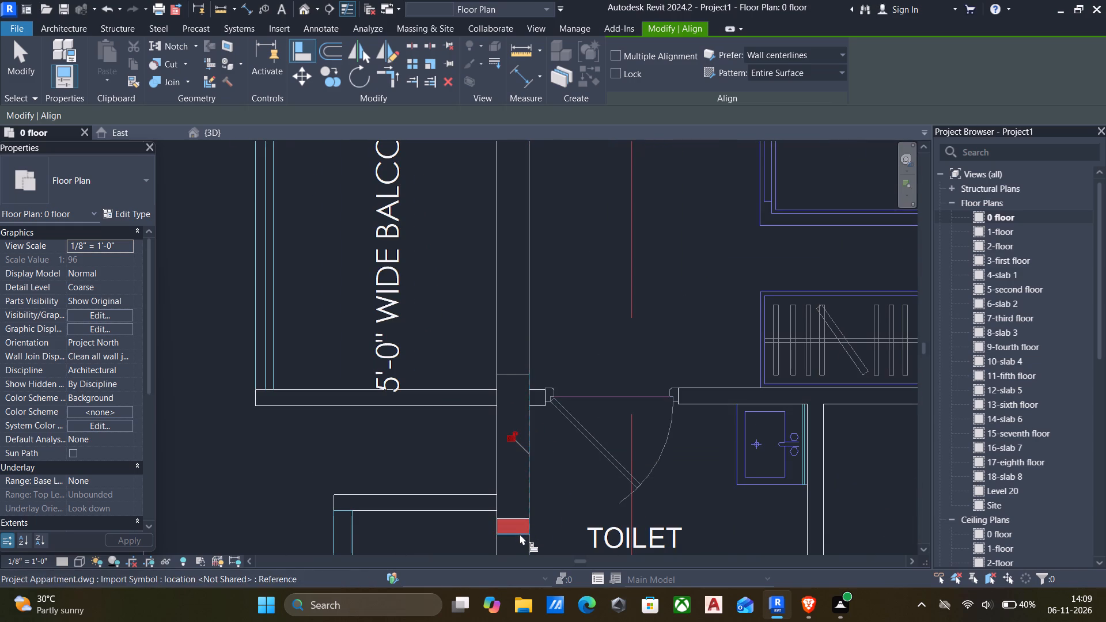
click(518, 535)
click(513, 520)
Align the column on unit 12's lower exterior wall, near the partition between the 11'-3" and 12'-6" bedrooms, to its red outline.
scroll(514, 501, down, 6)
scroll(537, 443, down, 3)
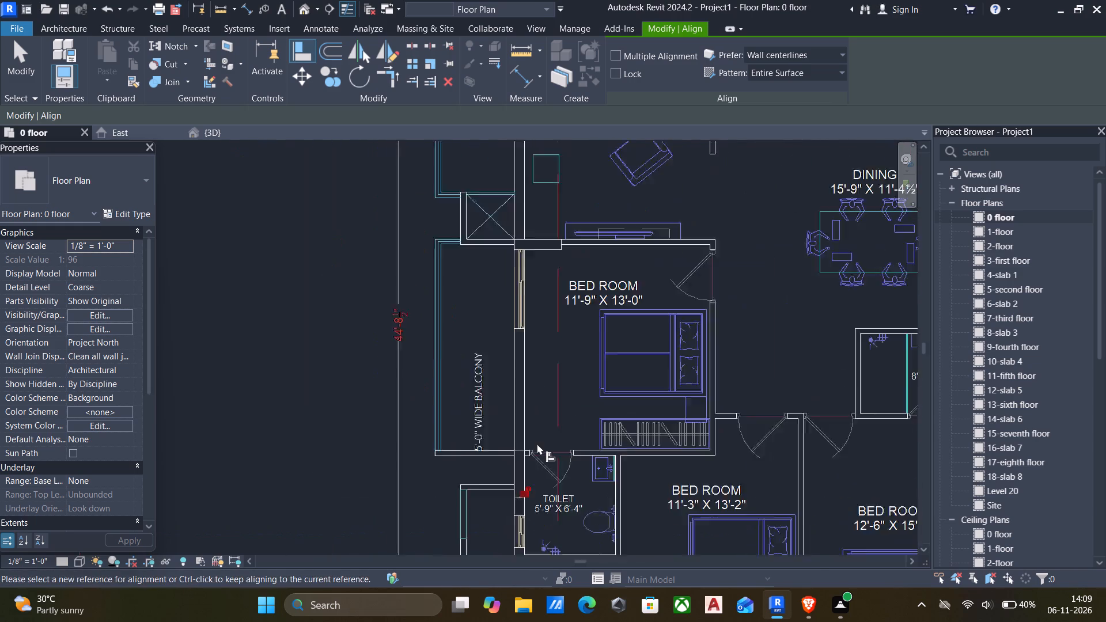
scroll(537, 443, down, 2)
scroll(618, 433, down, 1)
middle_drag(620, 432, 584, 397)
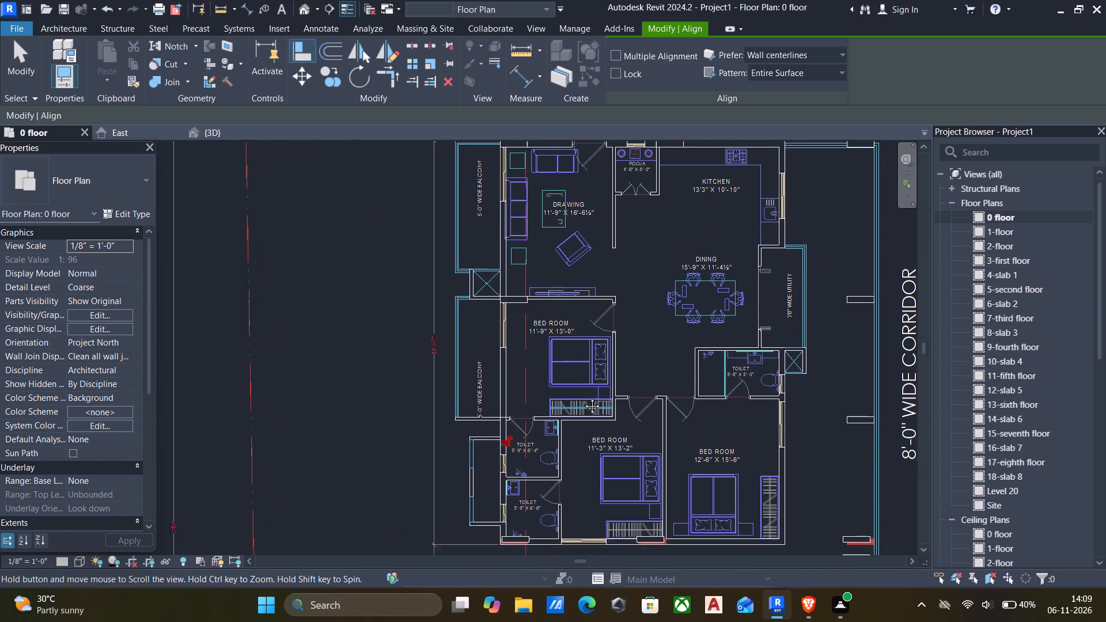
middle_drag(584, 397, 570, 363)
scroll(647, 506, up, 6)
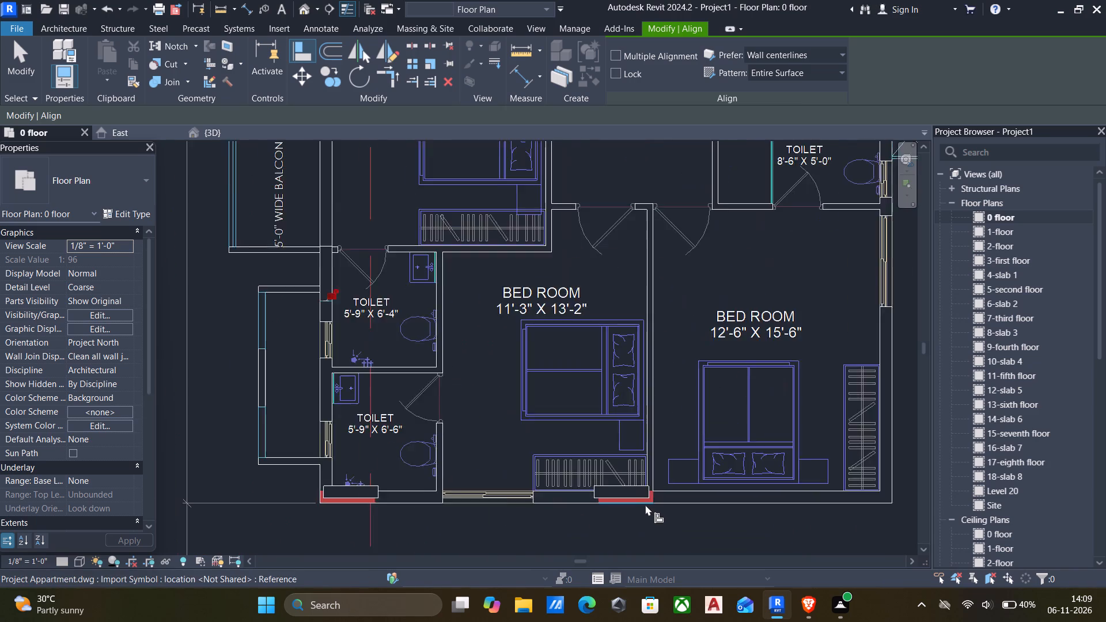
scroll(645, 505, up, 4)
click(637, 505)
click(635, 497)
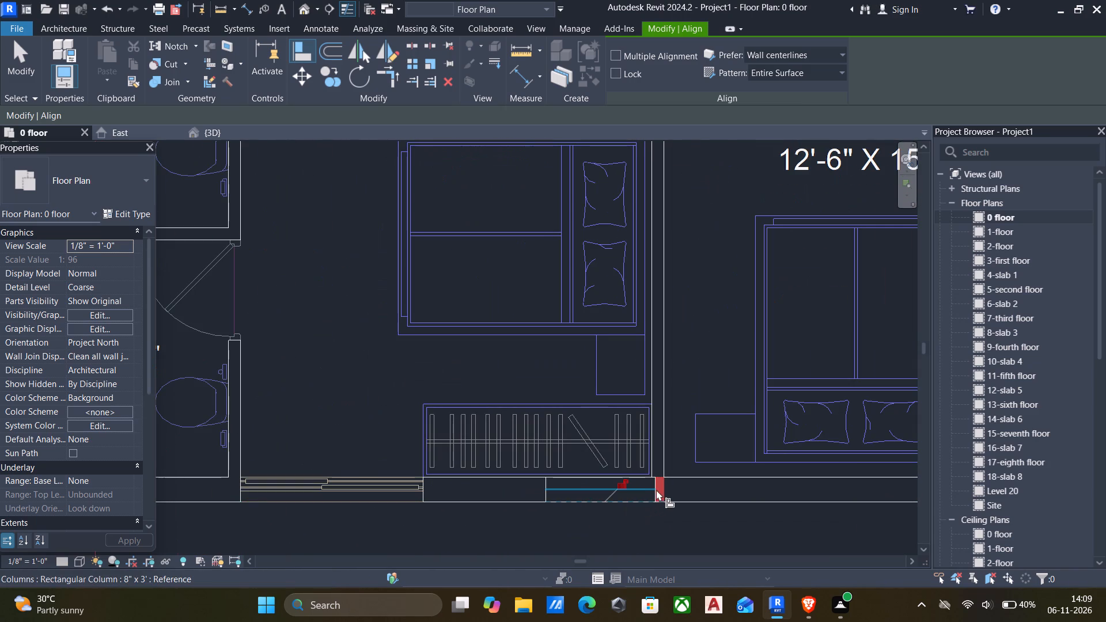
click(666, 490)
click(653, 487)
Align the column at the exterior corner of unit 12's 5'-9" x 6'-6" toilet to its red outline in both directions.
scroll(650, 488, down, 7)
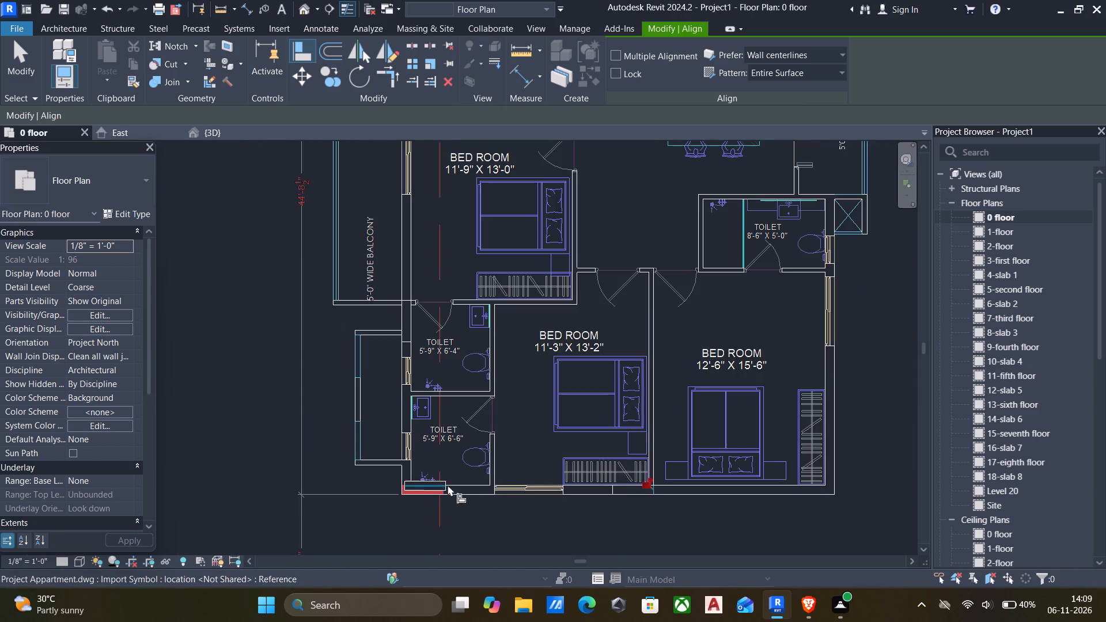
scroll(422, 489, up, 5)
click(404, 500)
click(406, 493)
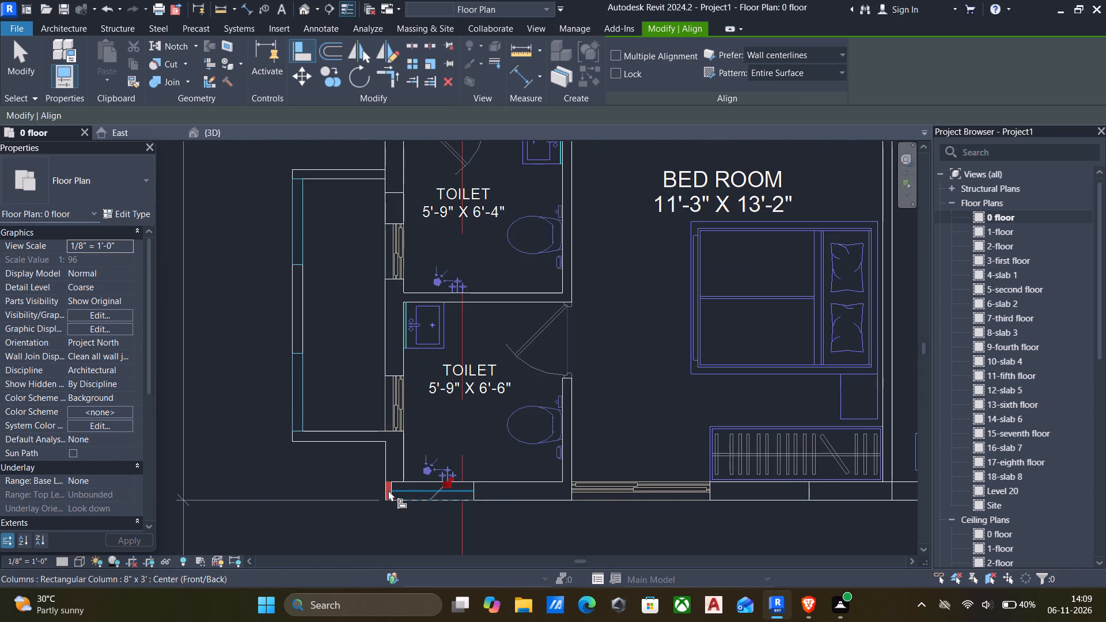
scroll(388, 490, up, 9)
drag(378, 492, 387, 488)
click(399, 483)
Align the column between the COMM.SHAFT and unit 16's 12'-1½" x 16'-6" drawing room to its red outline in both directions.
scroll(400, 482, down, 2)
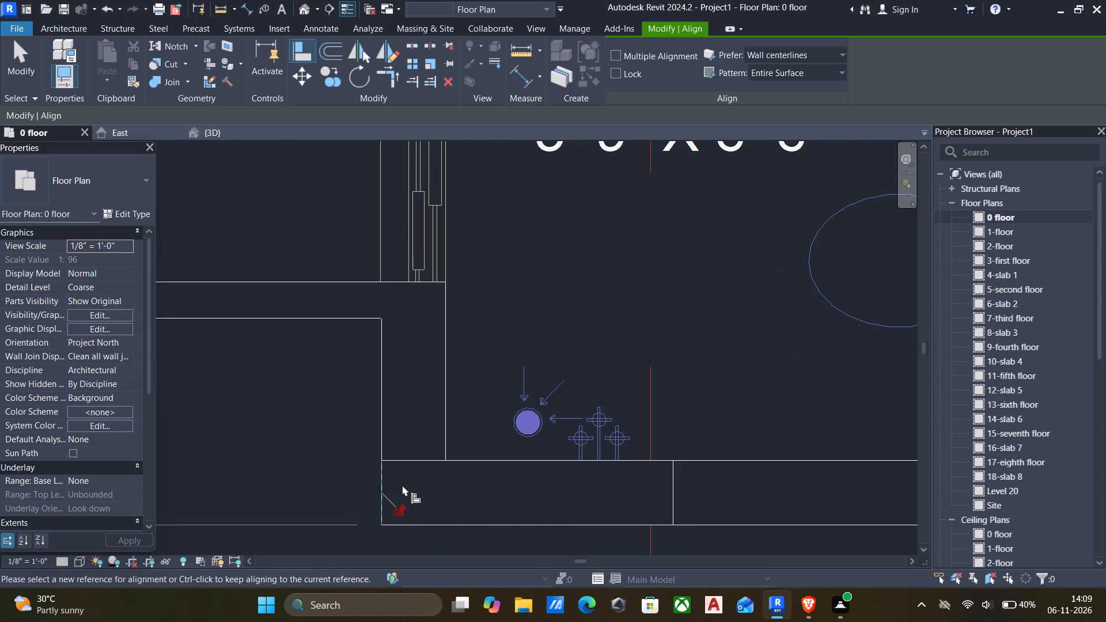
scroll(402, 485, down, 13)
scroll(467, 460, down, 5)
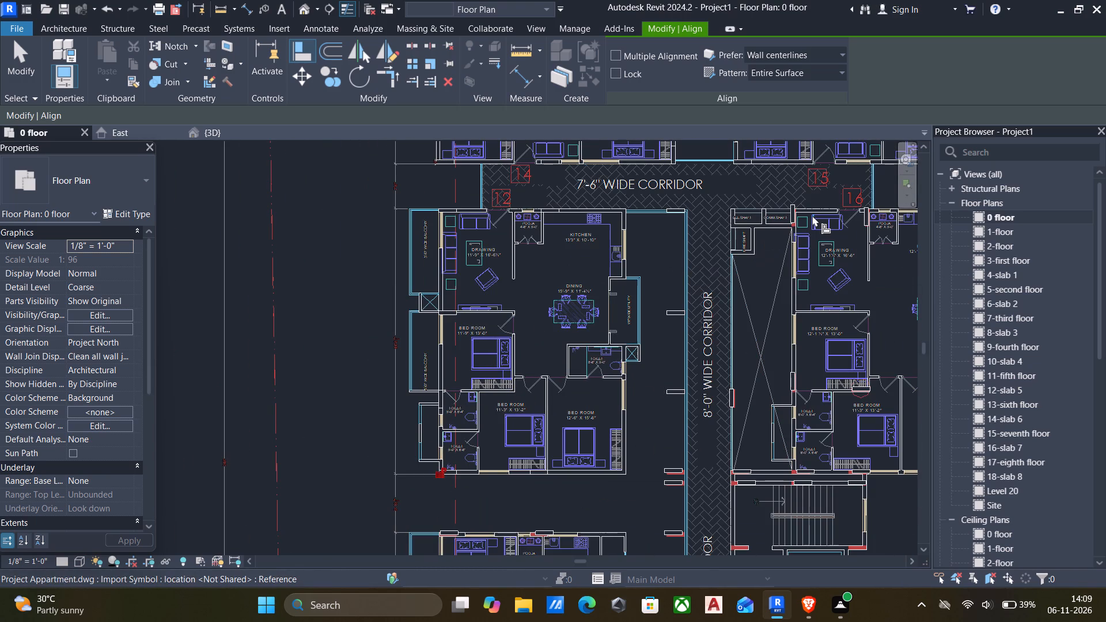
scroll(808, 214, up, 10)
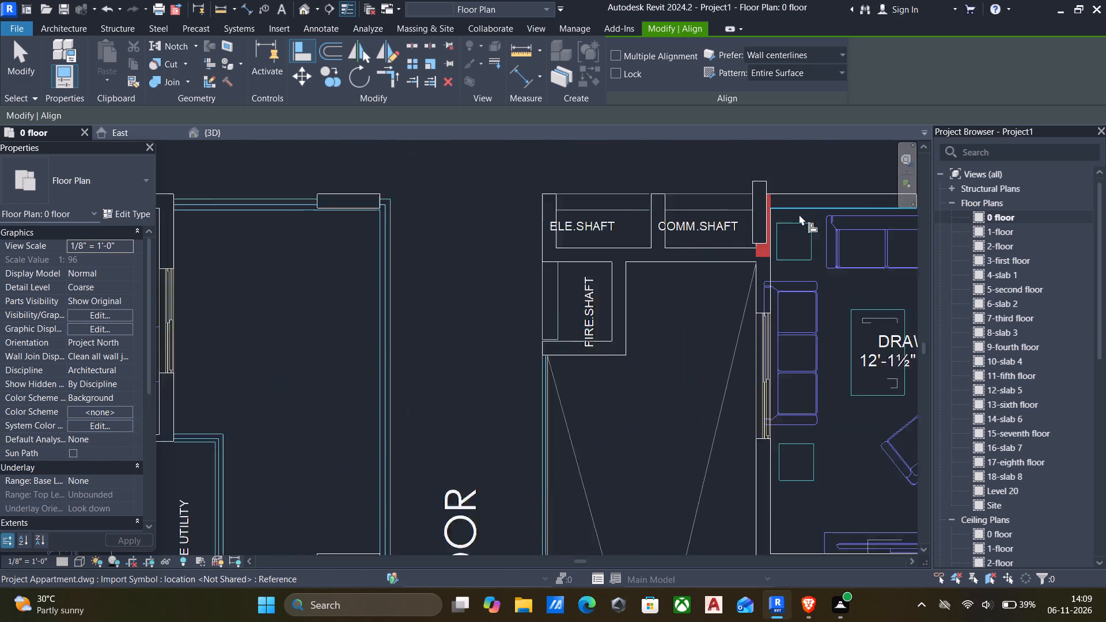
scroll(778, 211, up, 5)
click(757, 215)
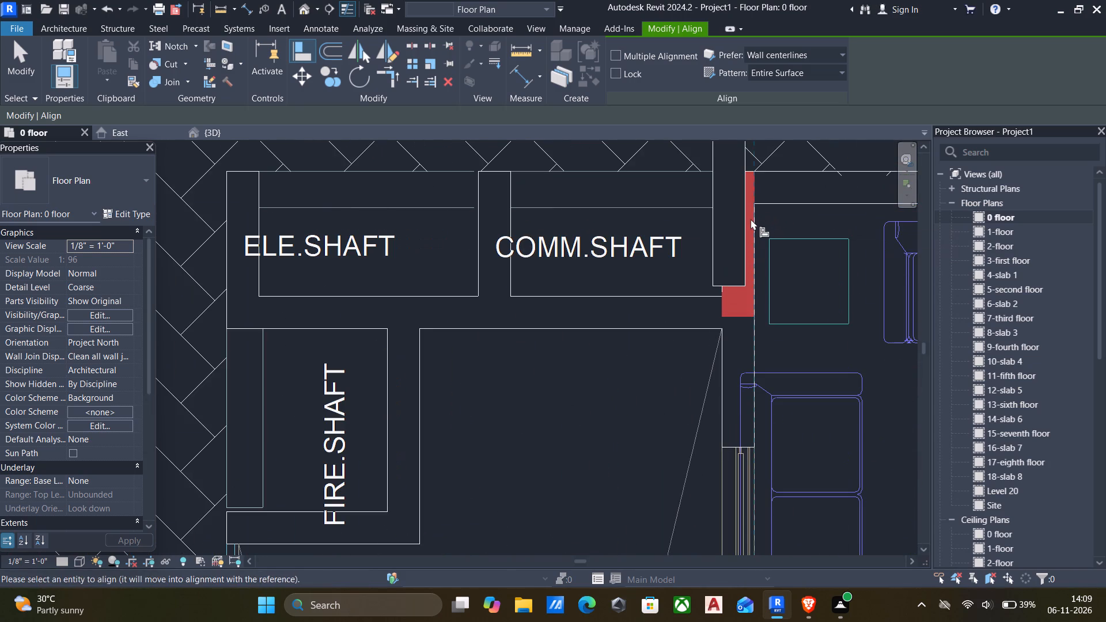
click(750, 221)
scroll(739, 320, up, 2)
click(737, 316)
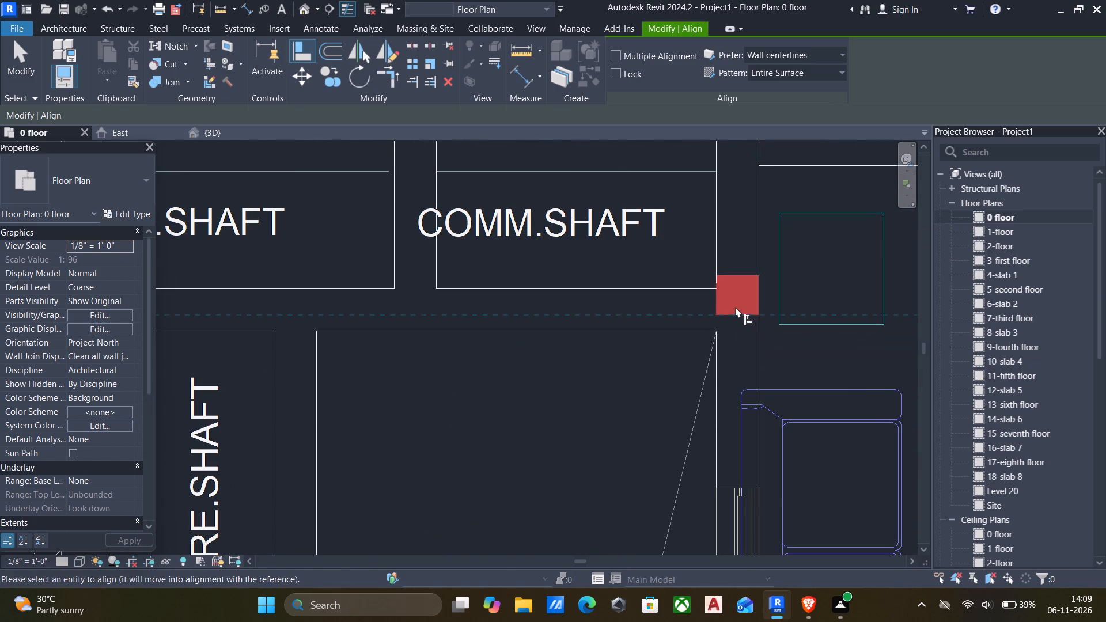
click(728, 273)
Align the column between unit 16's entrance door and the 4'-6" x 5'-0" pooja room to its red outline in both directions.
scroll(728, 273, down, 9)
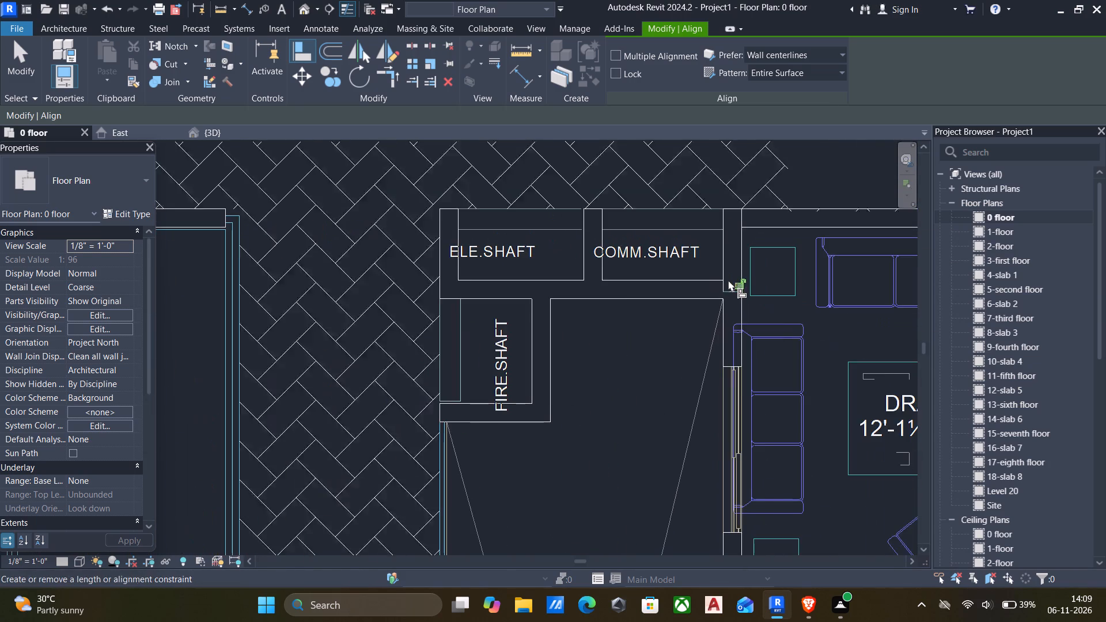
scroll(728, 280, down, 3)
middle_drag(734, 299, 513, 276)
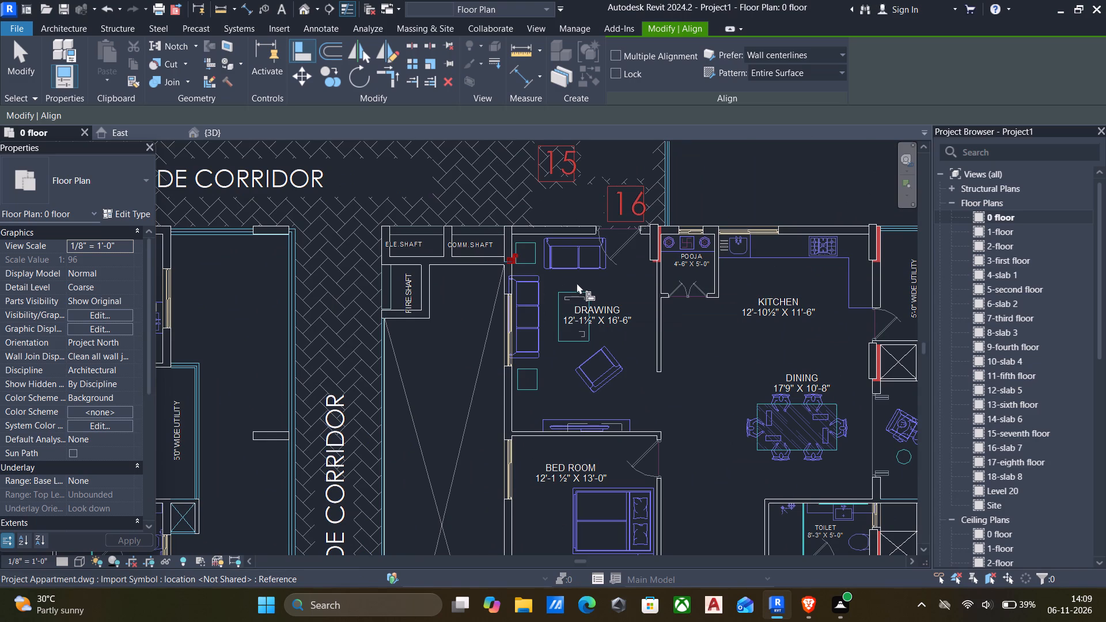
scroll(657, 250, up, 5)
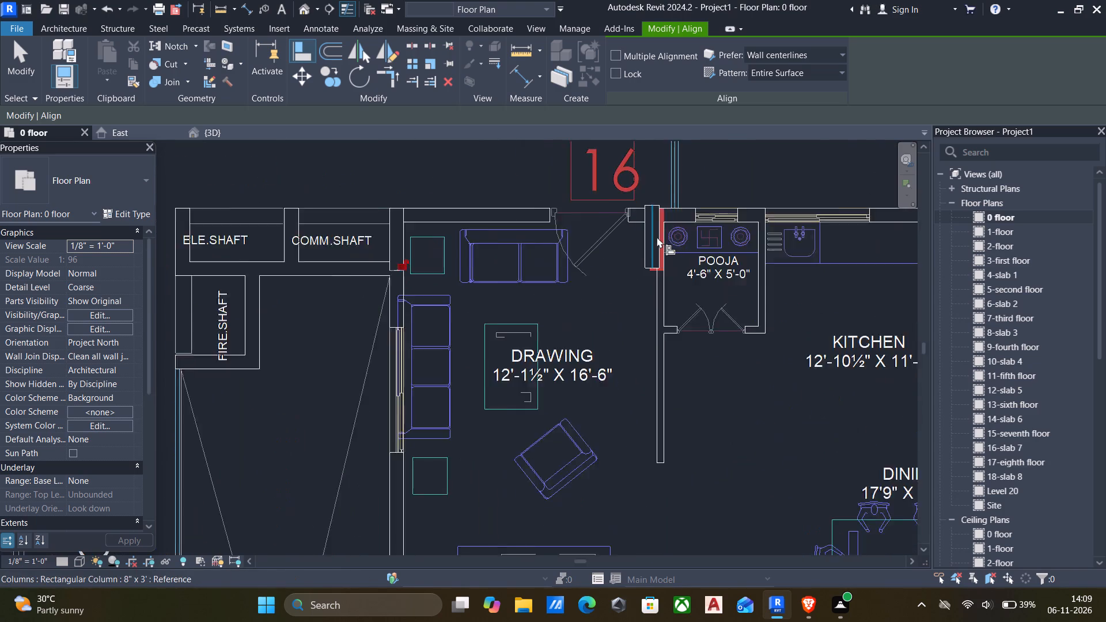
scroll(657, 221, up, 6)
click(676, 205)
click(665, 203)
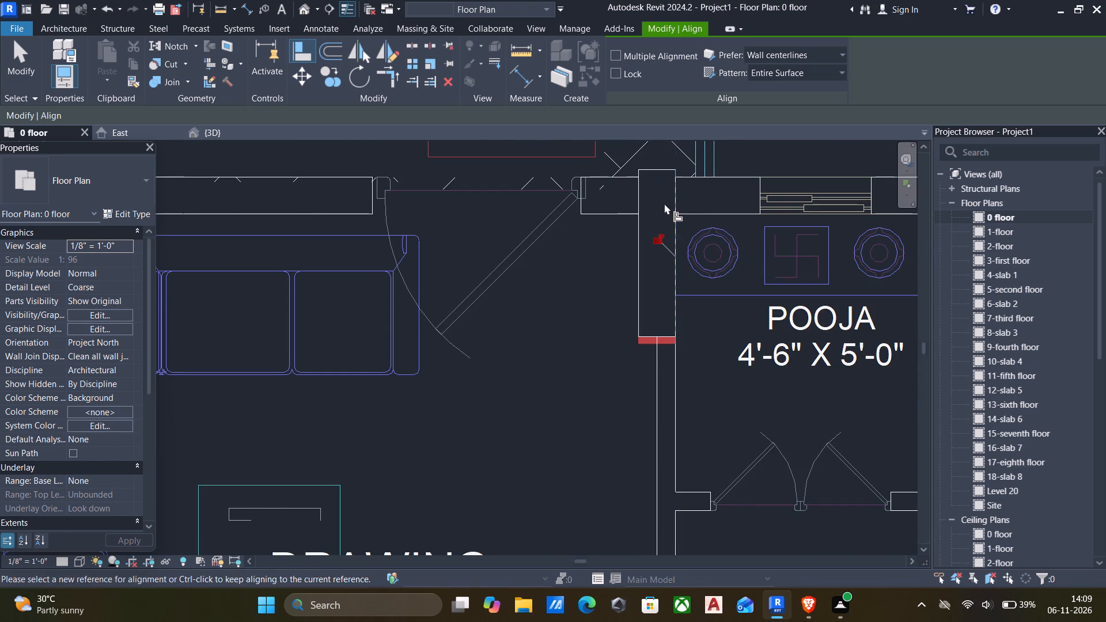
click(662, 347)
click(663, 340)
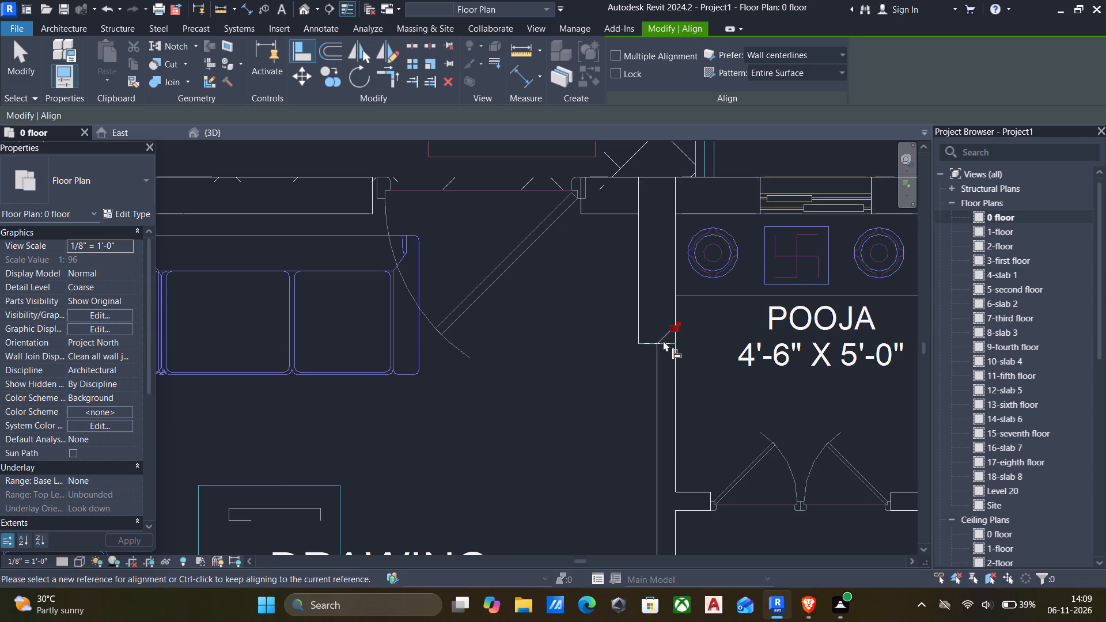
Align the column at the corner between unit 16's kitchen and the 5'-0" wide utility to its red outline in both directions.
scroll(663, 340, down, 14)
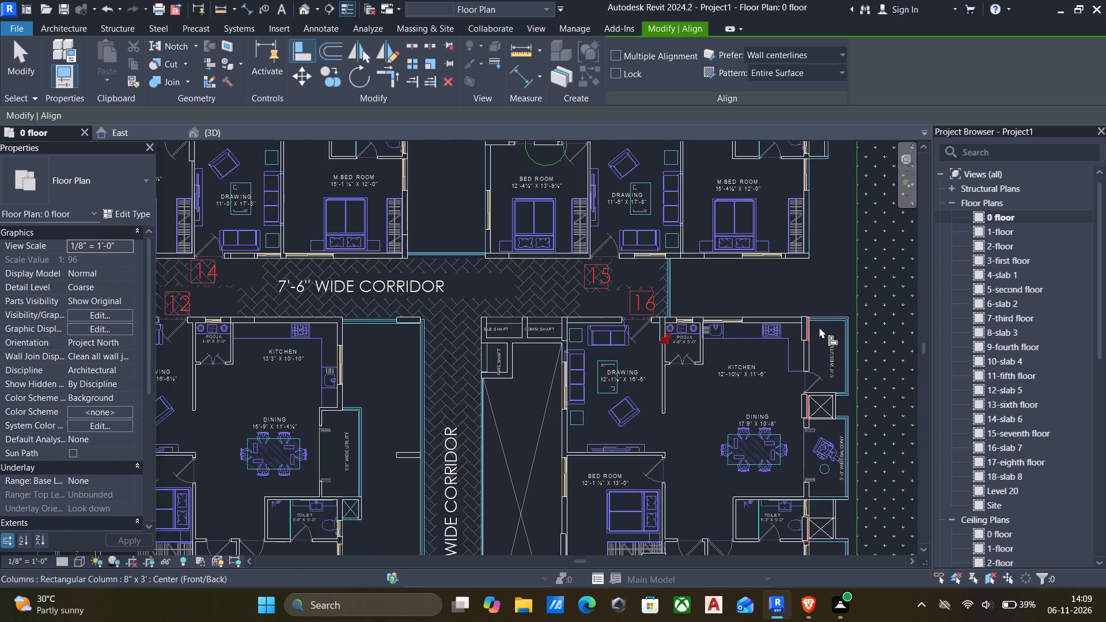
scroll(819, 327, up, 9)
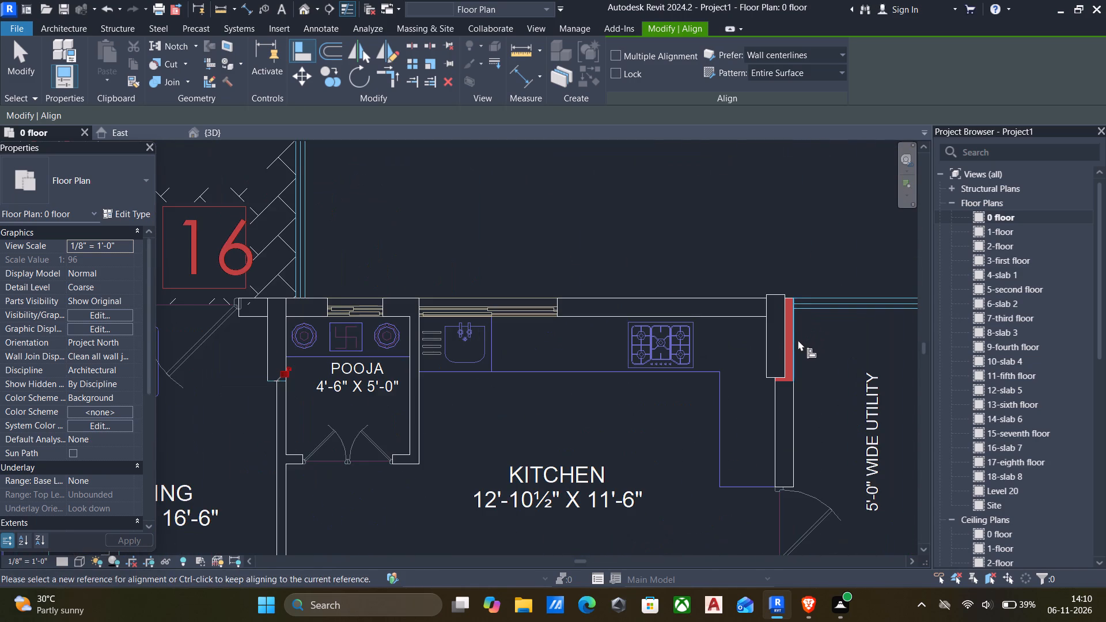
click(797, 340)
click(781, 339)
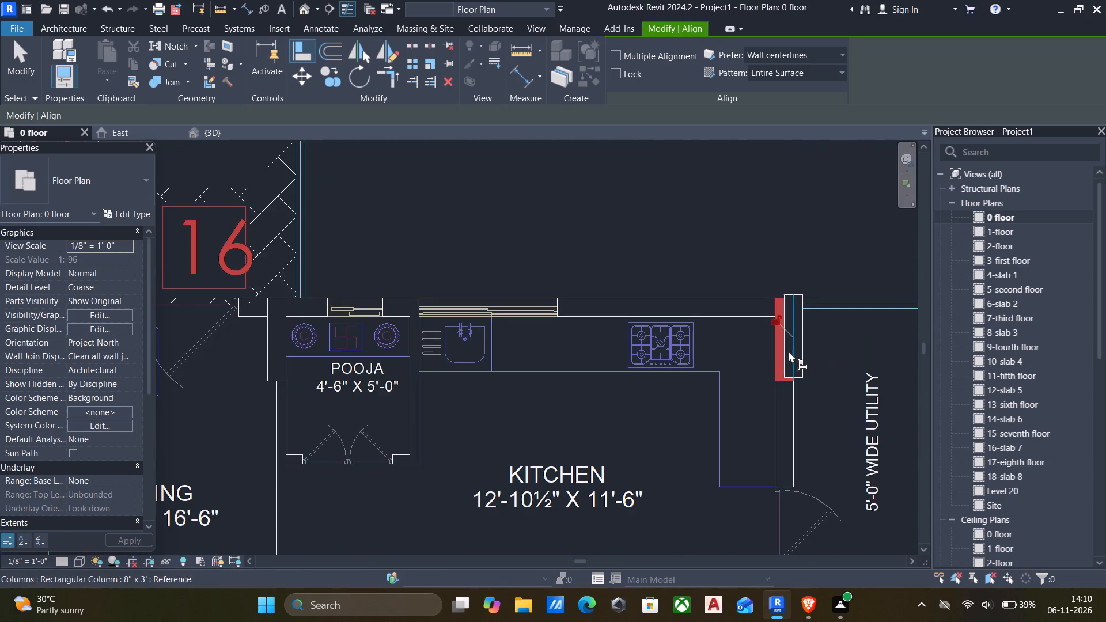
click(774, 352)
click(784, 351)
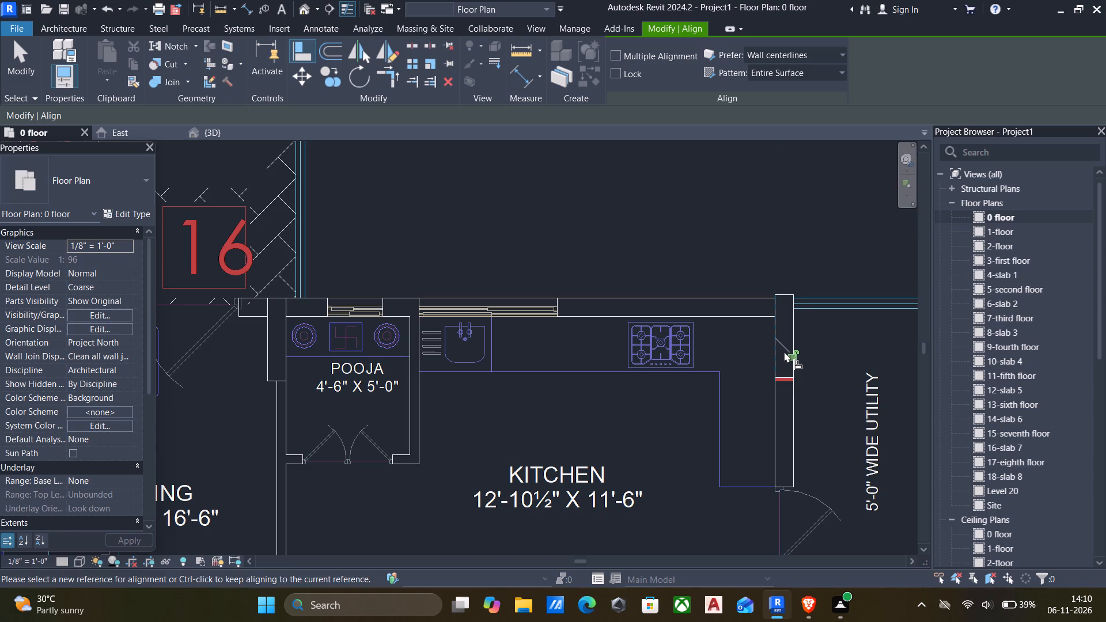
scroll(781, 389, up, 5)
click(786, 376)
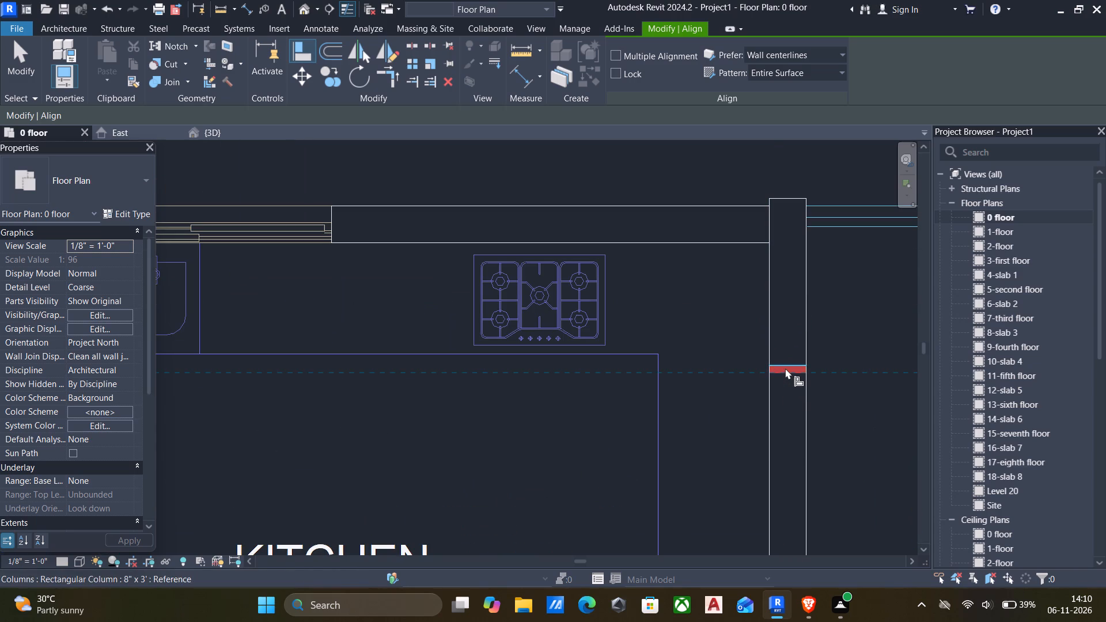
click(785, 367)
Align the column beside the crossed shaft between unit 16's utility and dining balcony to its red outline in both directions.
scroll(782, 371, down, 14)
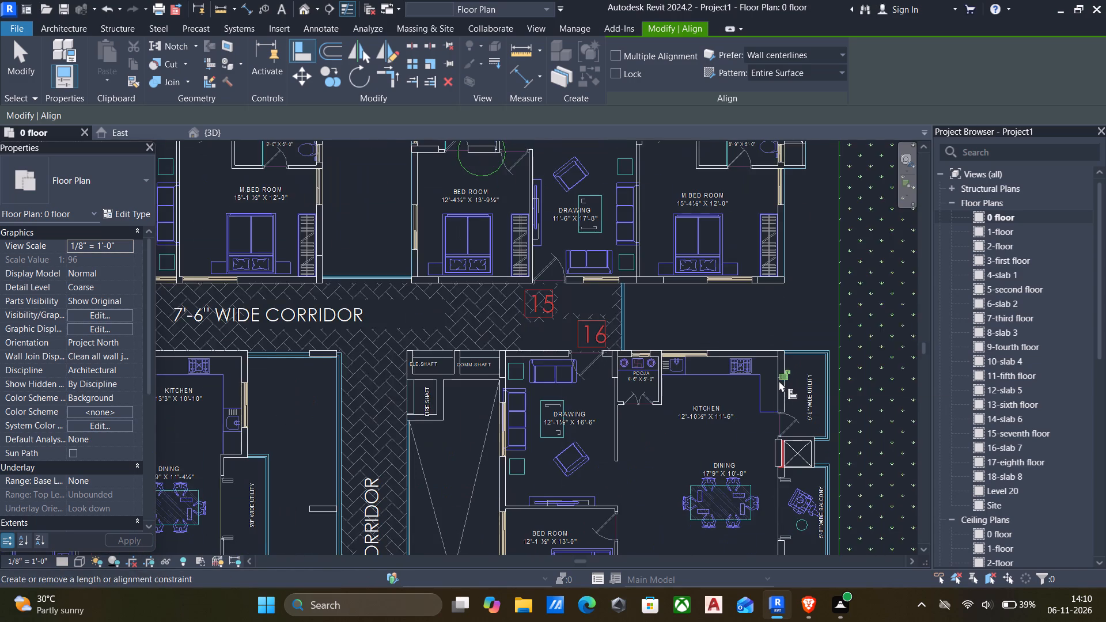
scroll(779, 381, down, 3)
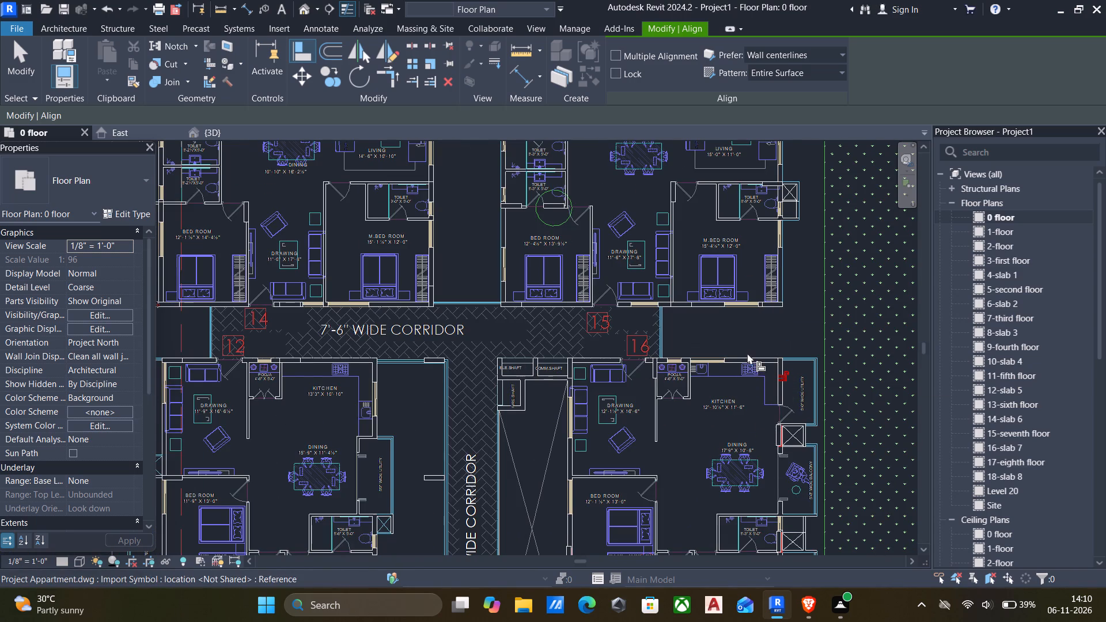
scroll(747, 353, down, 1)
scroll(777, 412, up, 17)
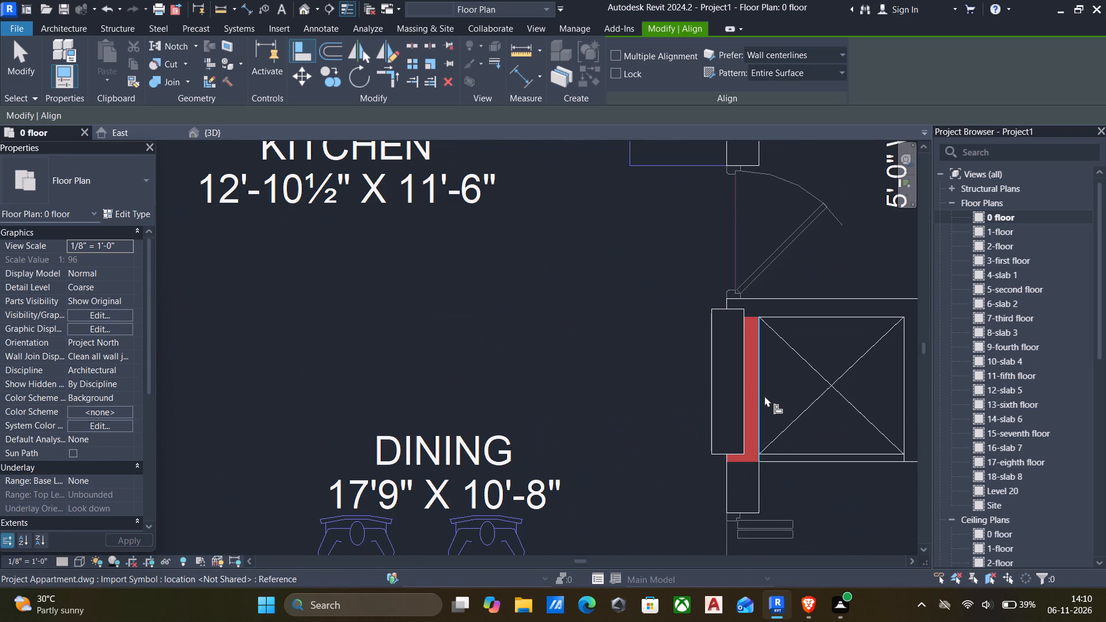
click(763, 396)
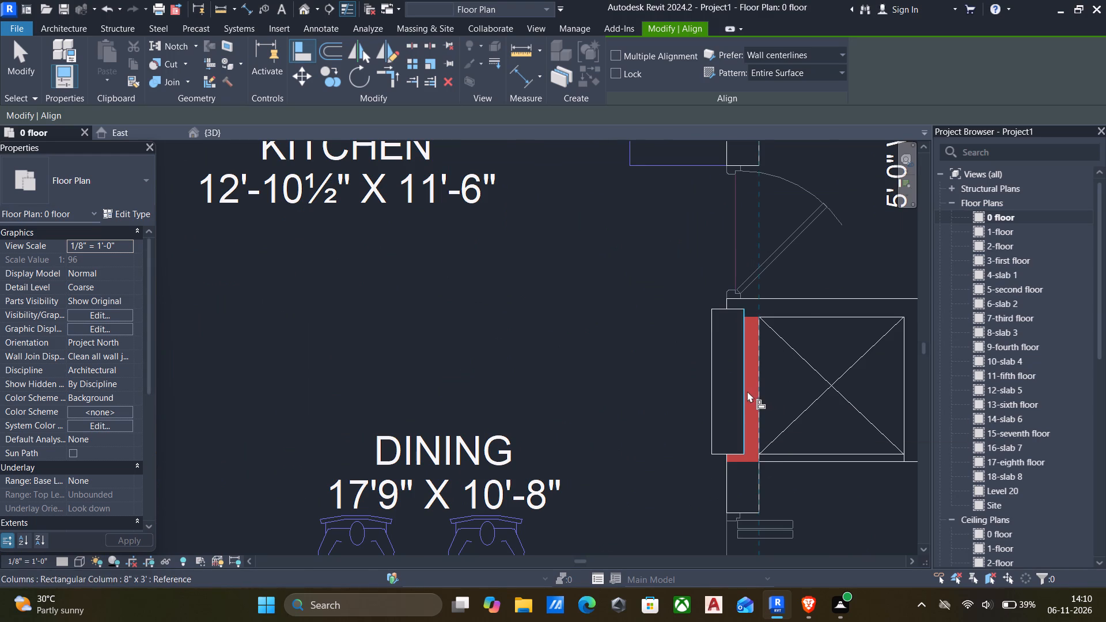
click(747, 391)
click(742, 462)
click(741, 450)
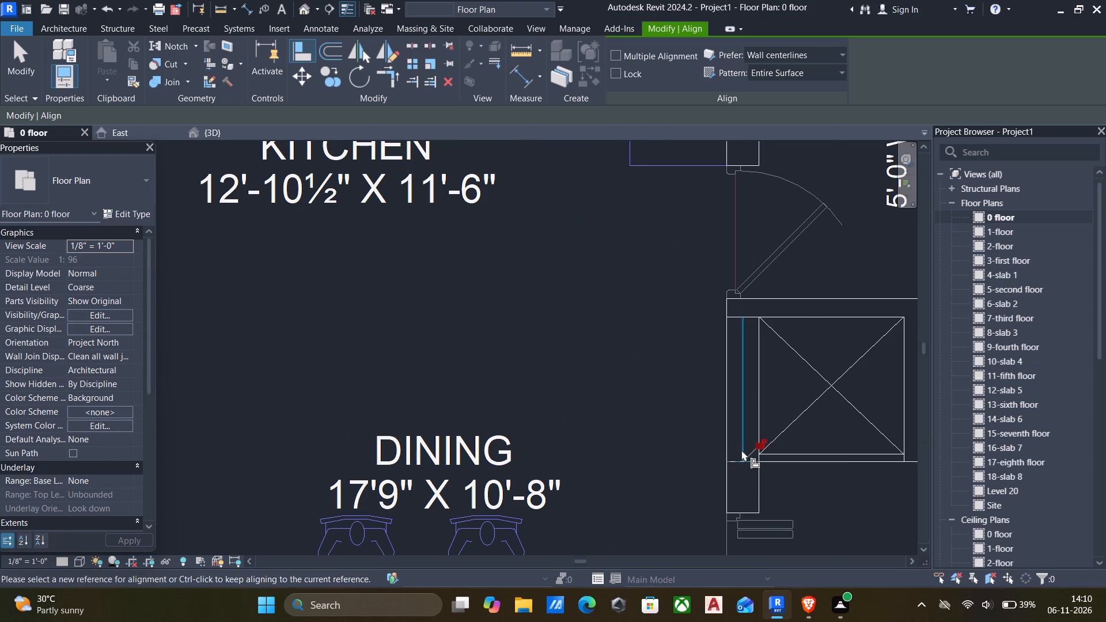
Align the column between unit 16's 8'-3" x 5'-0" toilet and the adjoining crossed shaft to its red outline in both directions.
scroll(620, 427, down, 3)
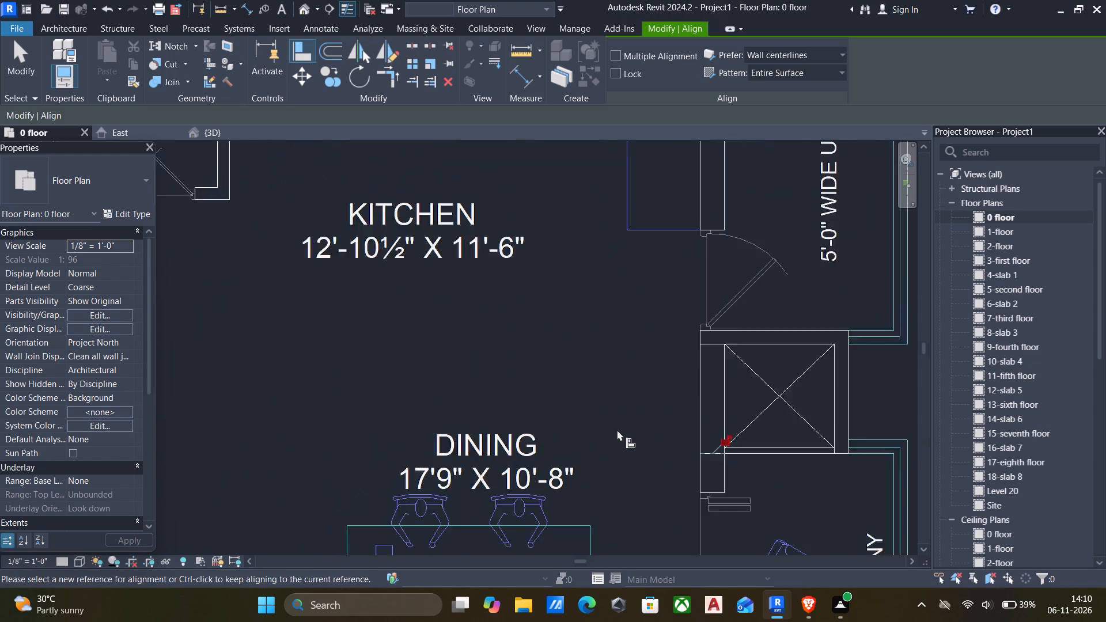
scroll(617, 430, down, 7)
middle_drag(468, 423, 539, 353)
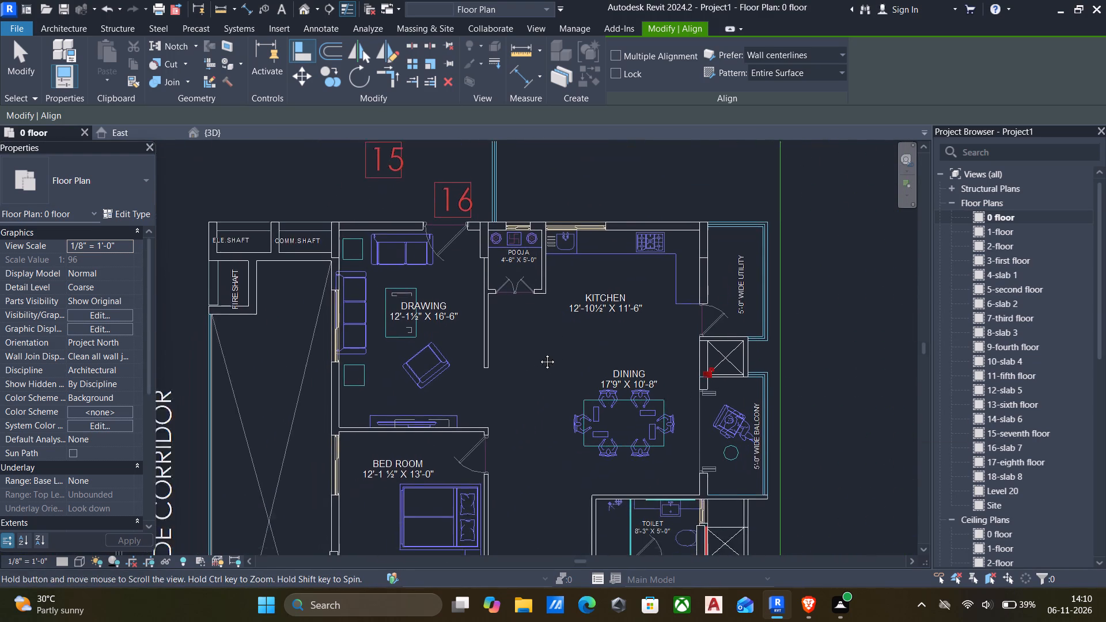
middle_drag(539, 353, 556, 332)
scroll(537, 358, down, 3)
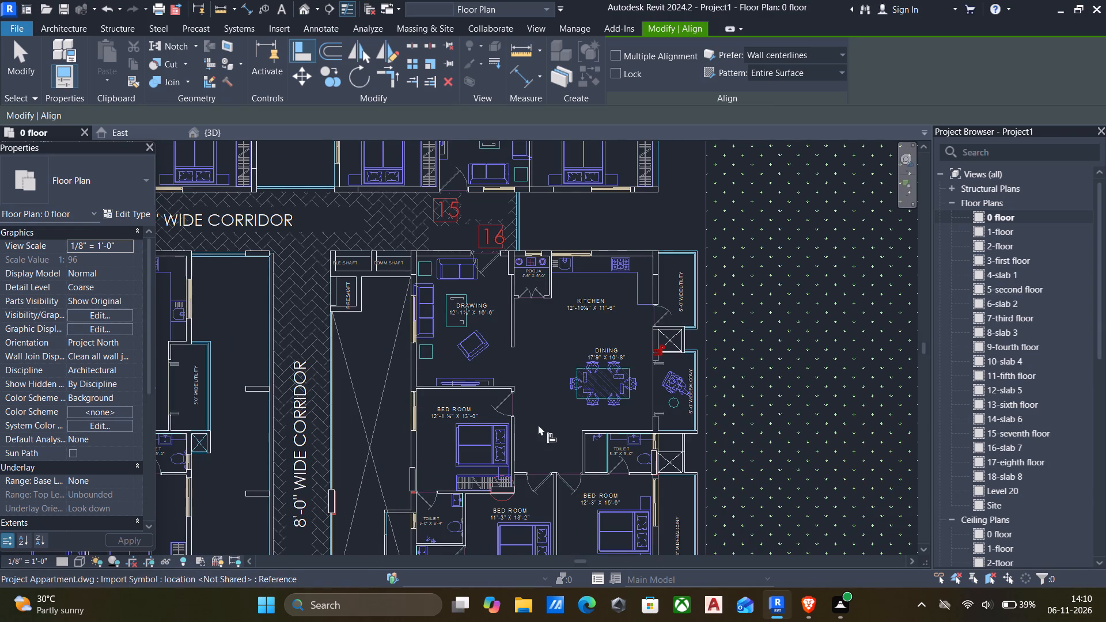
middle_drag(541, 424, 510, 366)
scroll(675, 401, up, 6)
scroll(600, 393, up, 7)
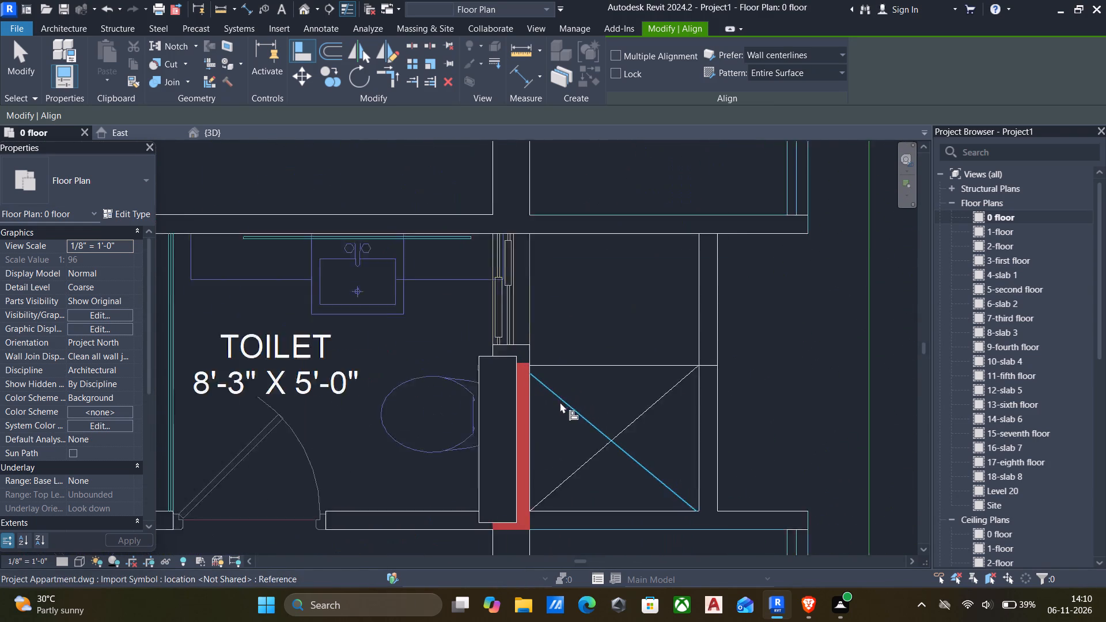
scroll(560, 402, up, 2)
click(527, 419)
click(513, 416)
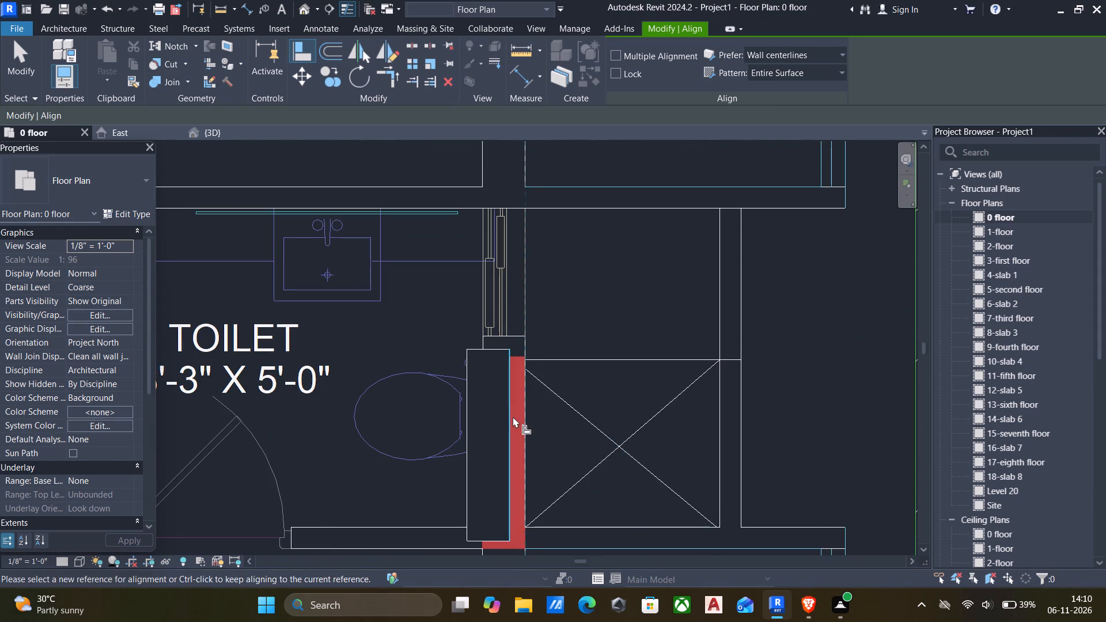
click(483, 548)
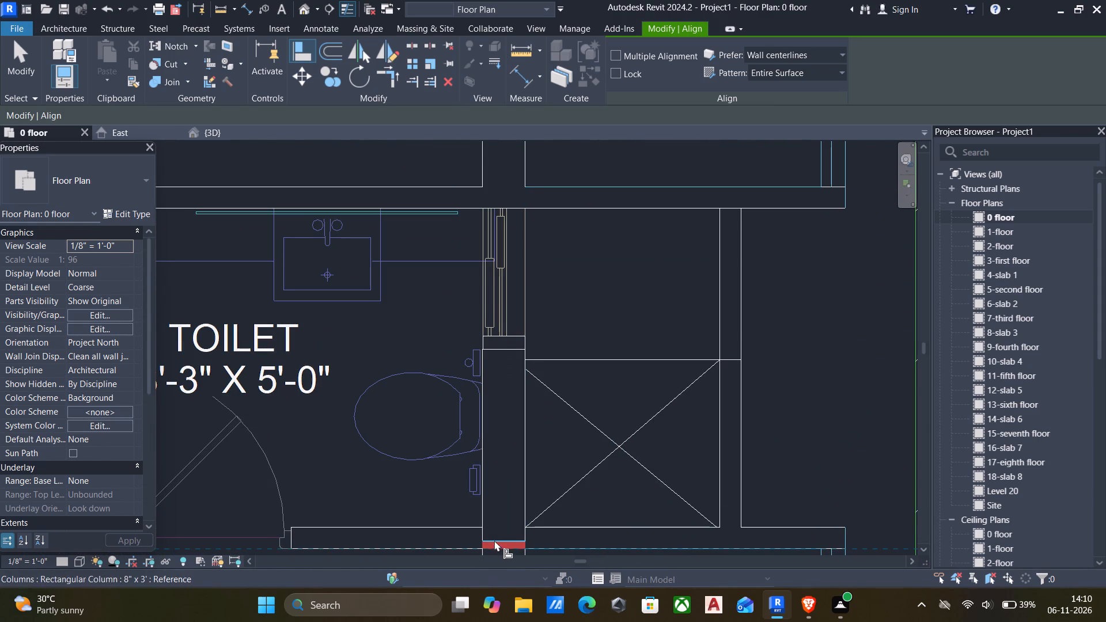
click(494, 540)
Align the circled column between unit 16's 12'-1½" x 13'-0" and 11'-3" x 13'-2" bedrooms to its red outline in both directions.
scroll(548, 480, down, 11)
middle_drag(518, 469, 578, 413)
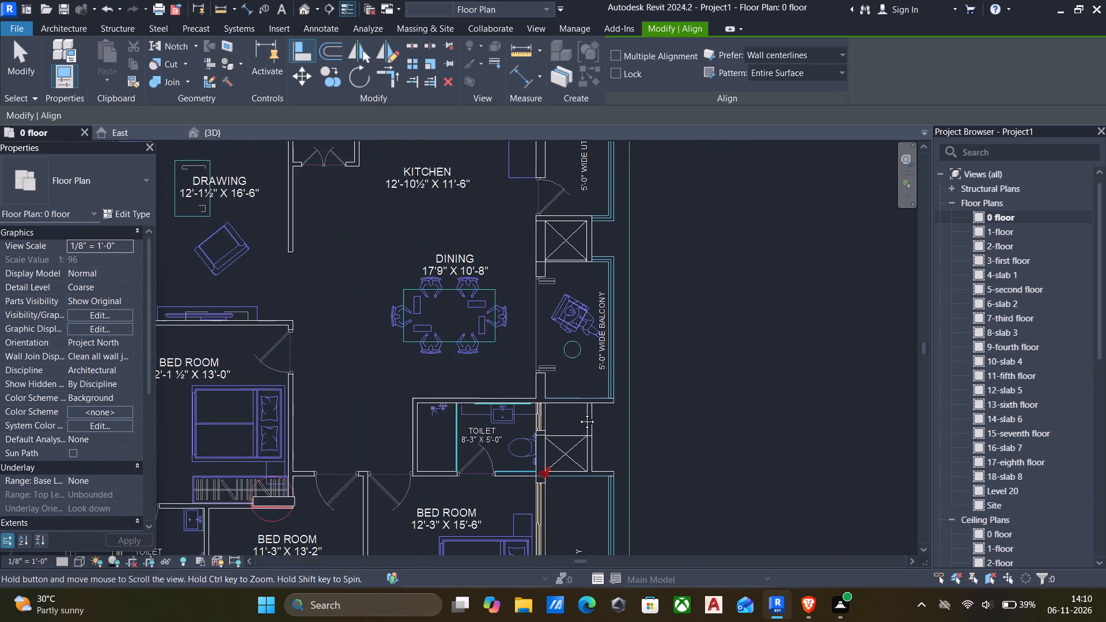
middle_drag(578, 413, 668, 337)
scroll(450, 374, up, 5)
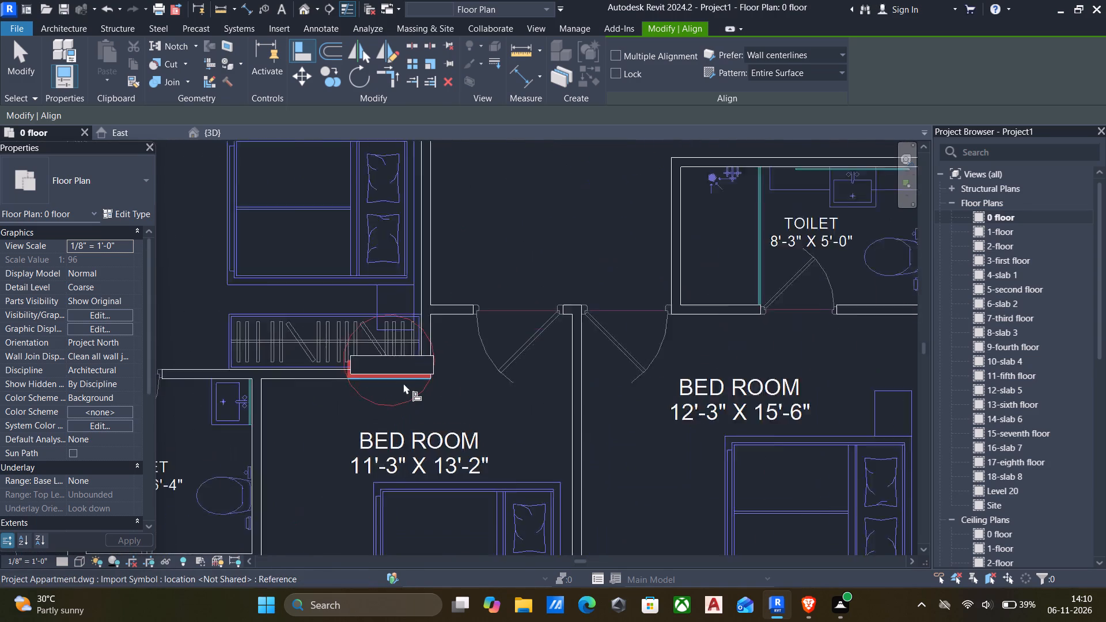
scroll(403, 383, up, 5)
click(401, 376)
click(401, 369)
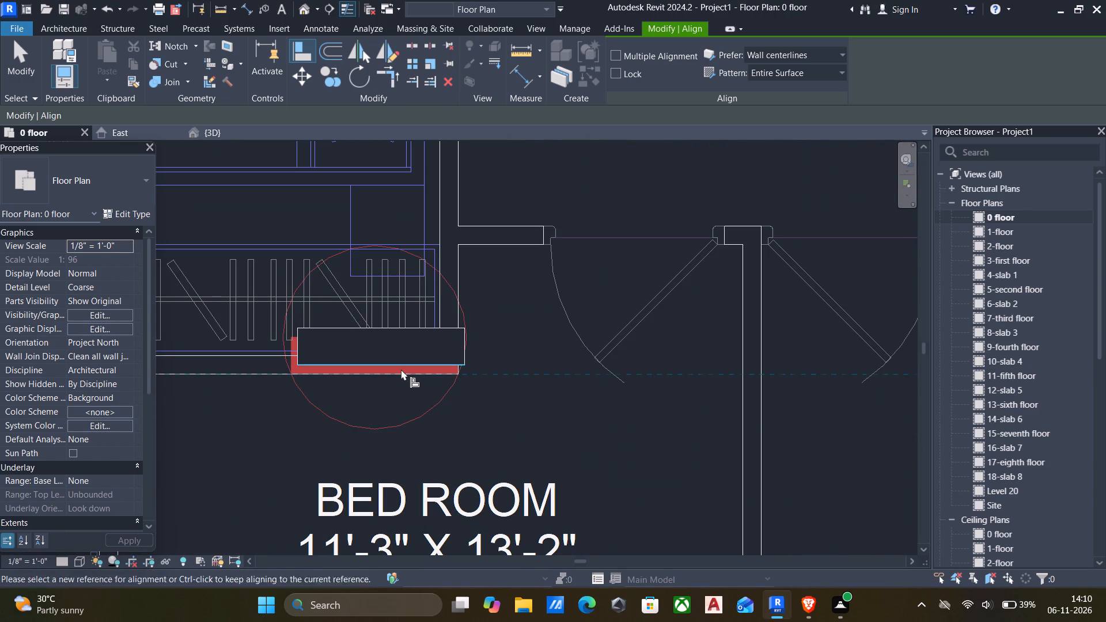
scroll(287, 360, up, 5)
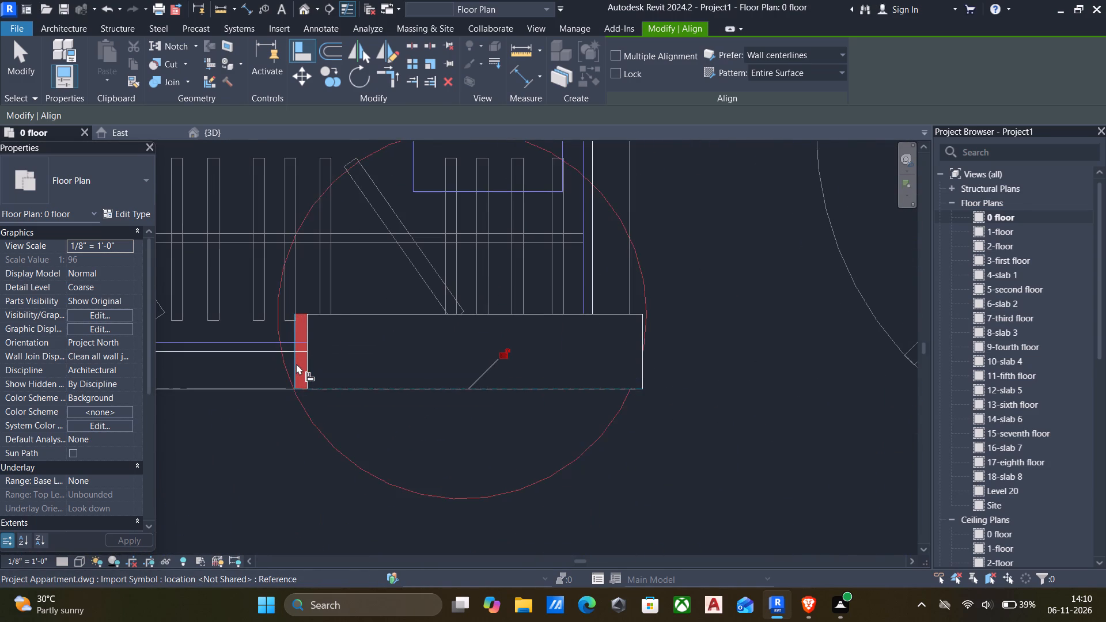
scroll(296, 363, up, 5)
click(294, 366)
click(321, 369)
Align the column behind the wardrobe of unit 16's 12'-3" x 15'-6" bedroom, beside the balcony, to its red outline in both directions.
scroll(342, 374, down, 17)
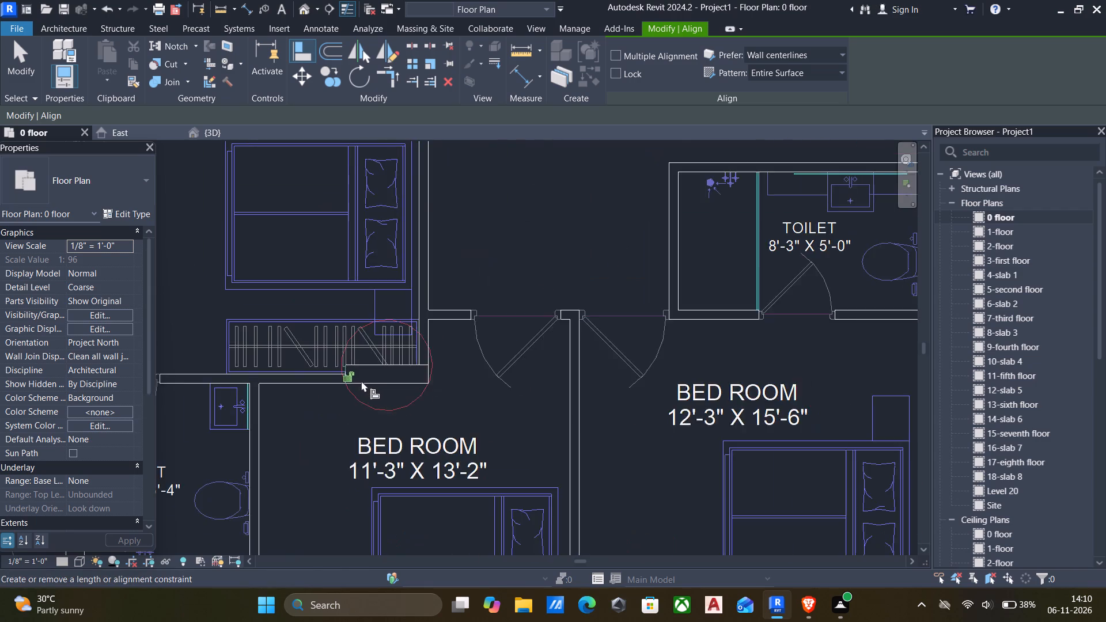
scroll(361, 381, down, 5)
scroll(442, 422, down, 3)
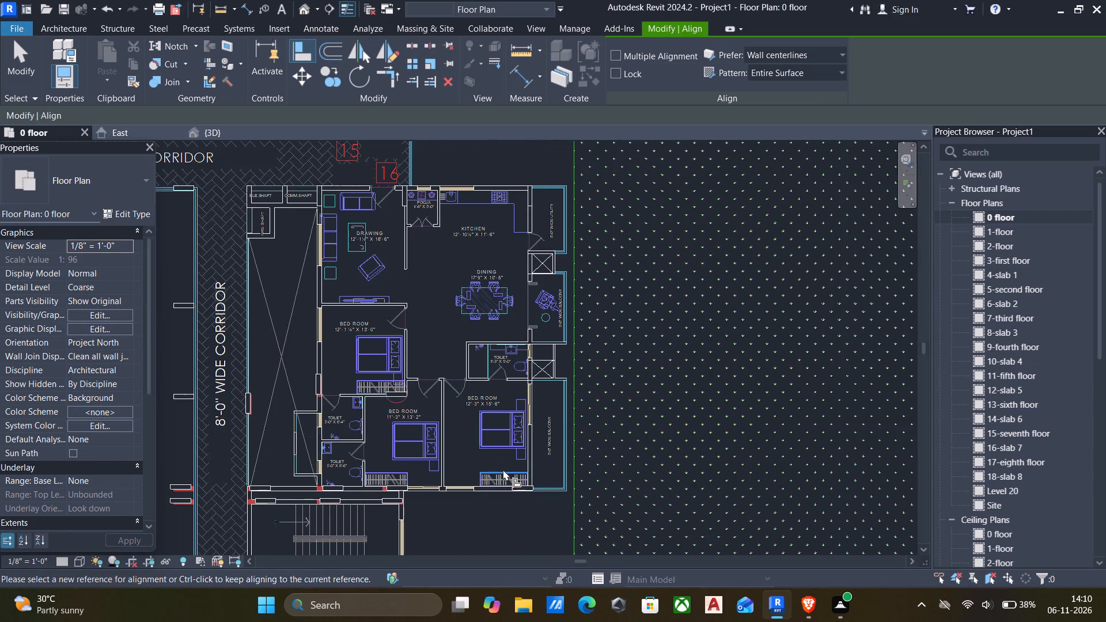
scroll(494, 483, up, 6)
scroll(545, 511, up, 9)
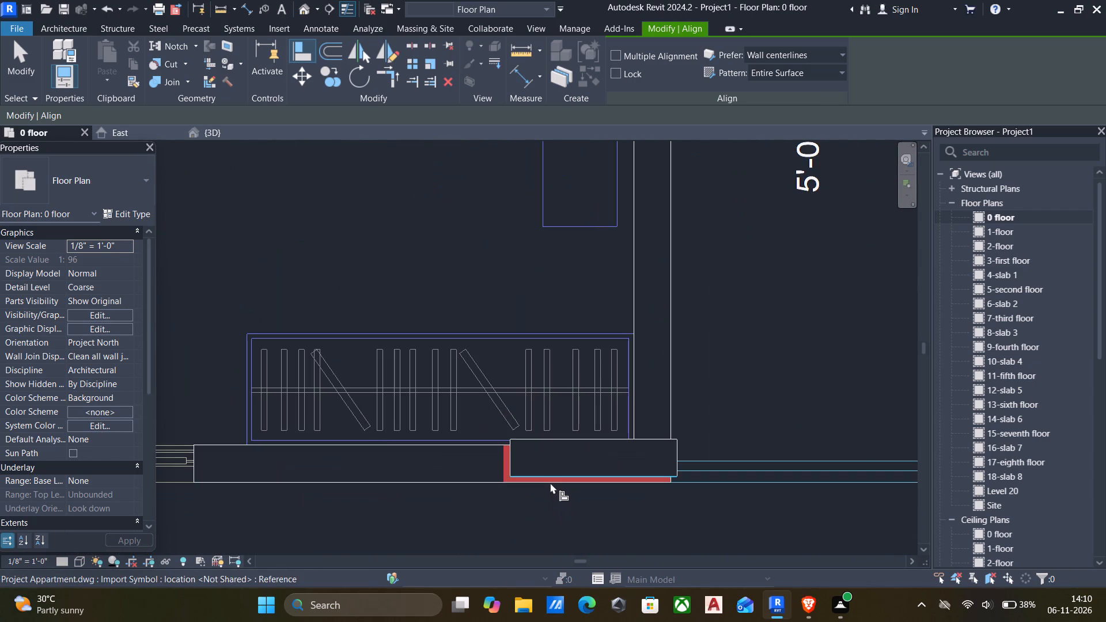
scroll(547, 488, up, 5)
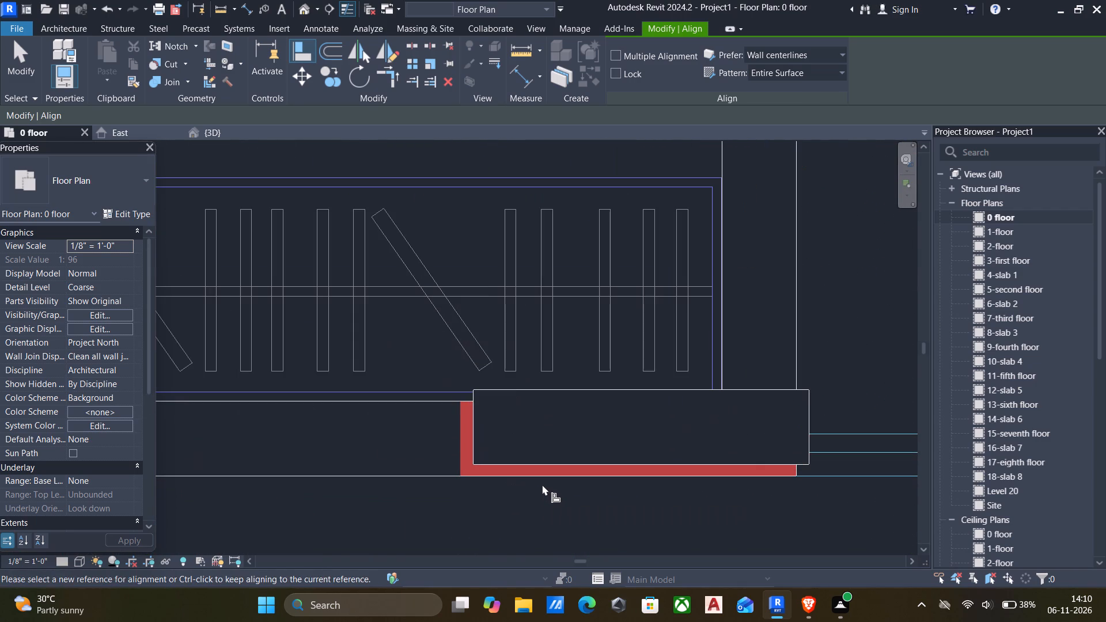
click(541, 480)
click(541, 468)
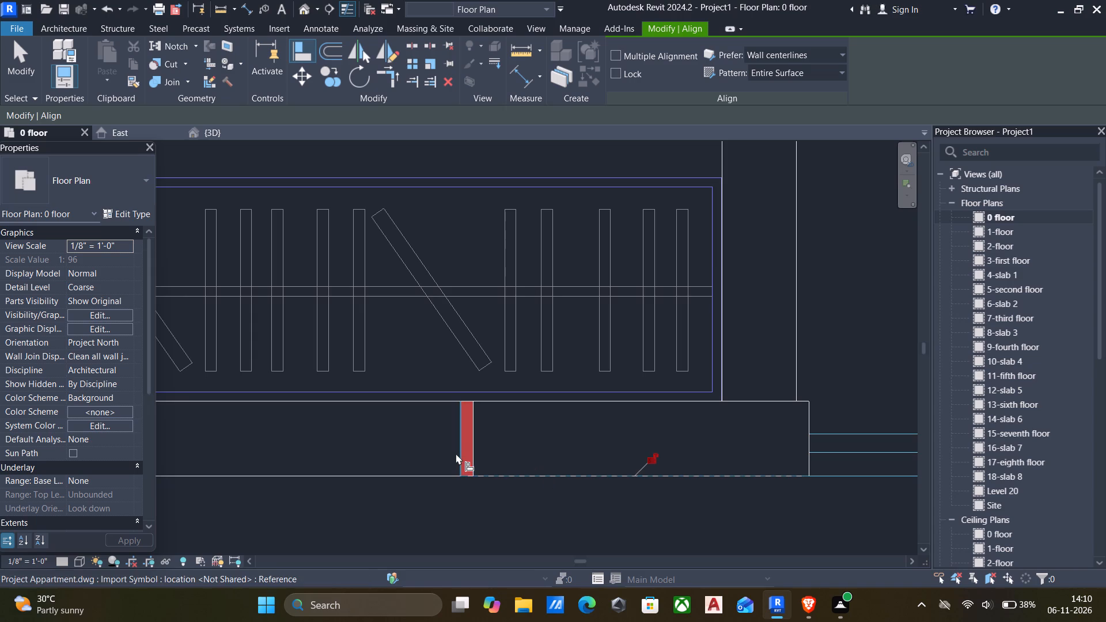
click(456, 453)
click(472, 454)
Align the column behind the wardrobe of unit 16's 11'-3" x 13'-2" bedroom to its red outline in both directions.
scroll(474, 454, down, 14)
middle_drag(387, 462, 679, 454)
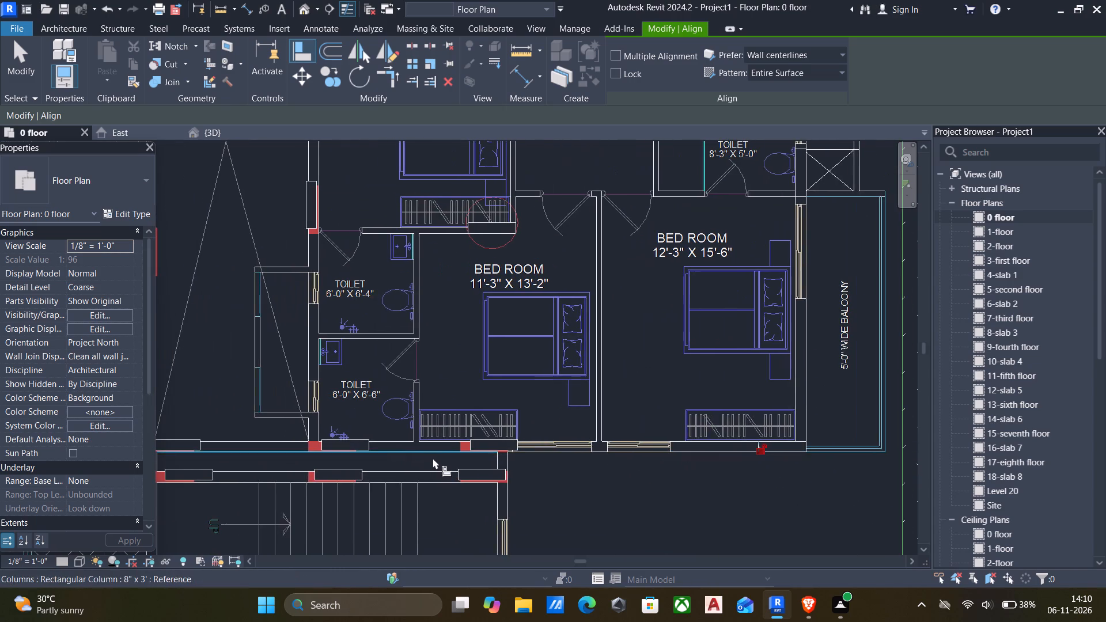
scroll(433, 457, up, 4)
scroll(486, 445, up, 10)
click(531, 452)
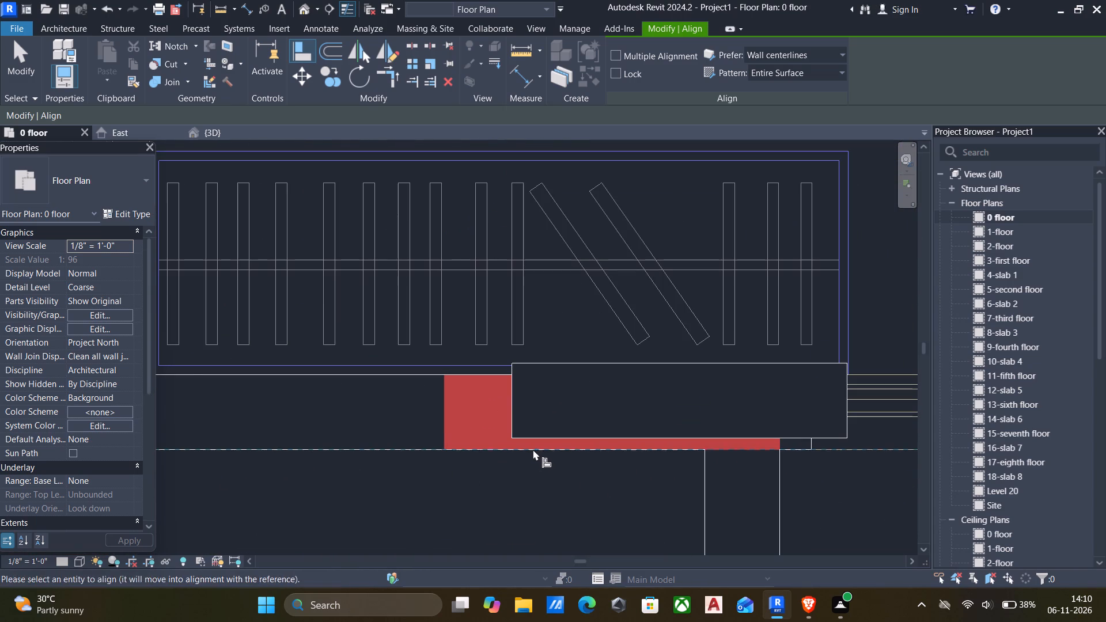
click(535, 441)
click(444, 430)
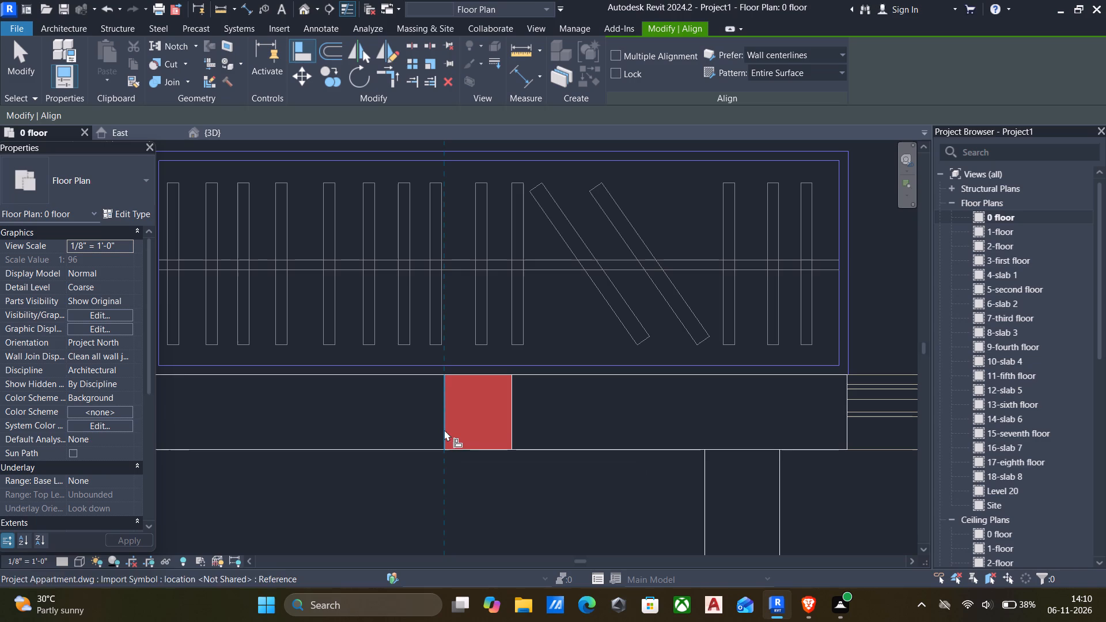
click(516, 427)
Align the column at the staircase's outer corner, below the 11'-3" x 13'-2" bedroom, to its red outline in both directions.
scroll(515, 430, down, 6)
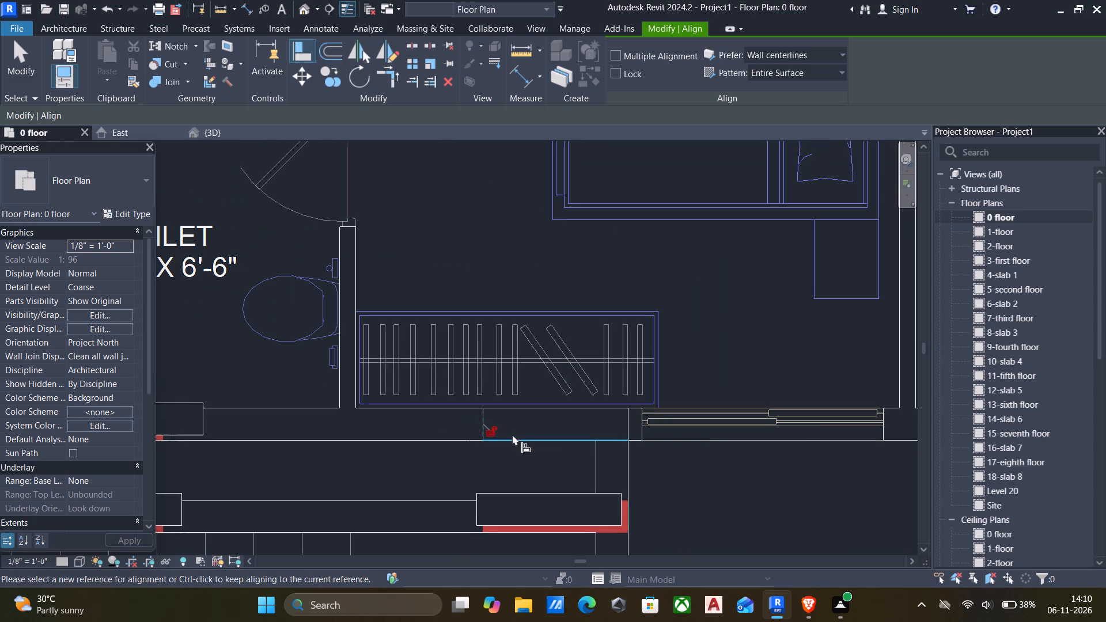
scroll(622, 441, down, 4)
scroll(618, 496, up, 5)
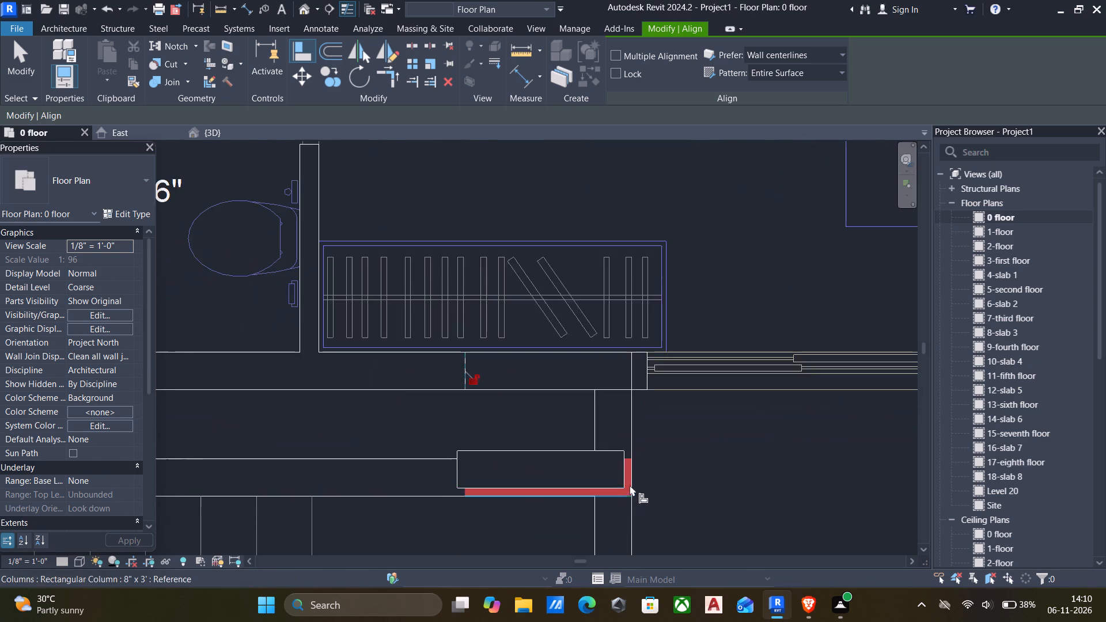
scroll(630, 485, up, 3)
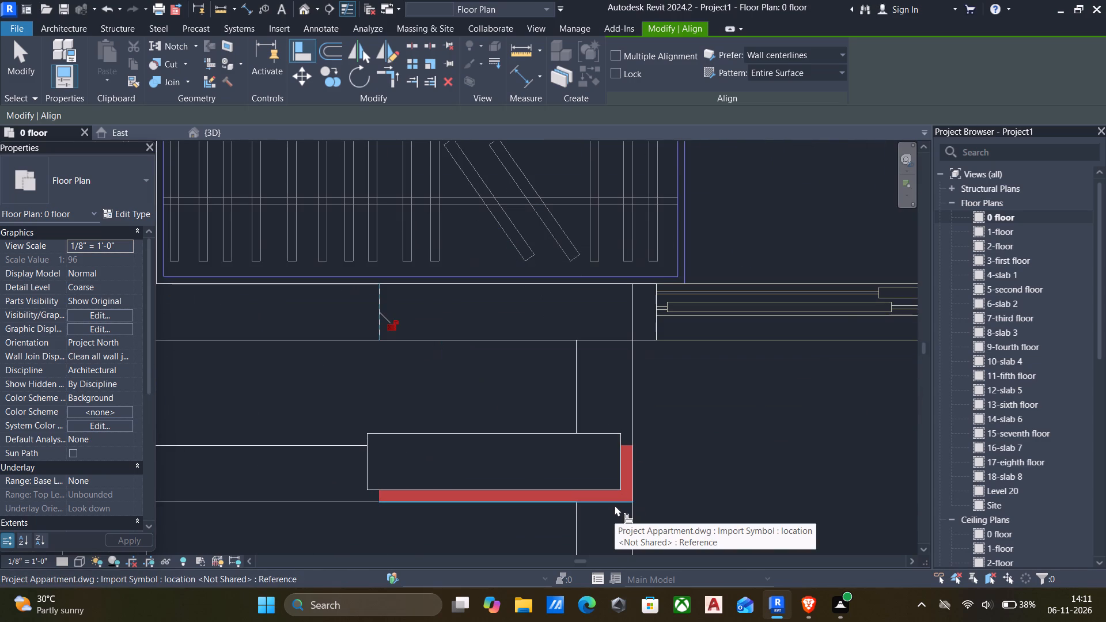
click(615, 505)
click(607, 488)
click(634, 477)
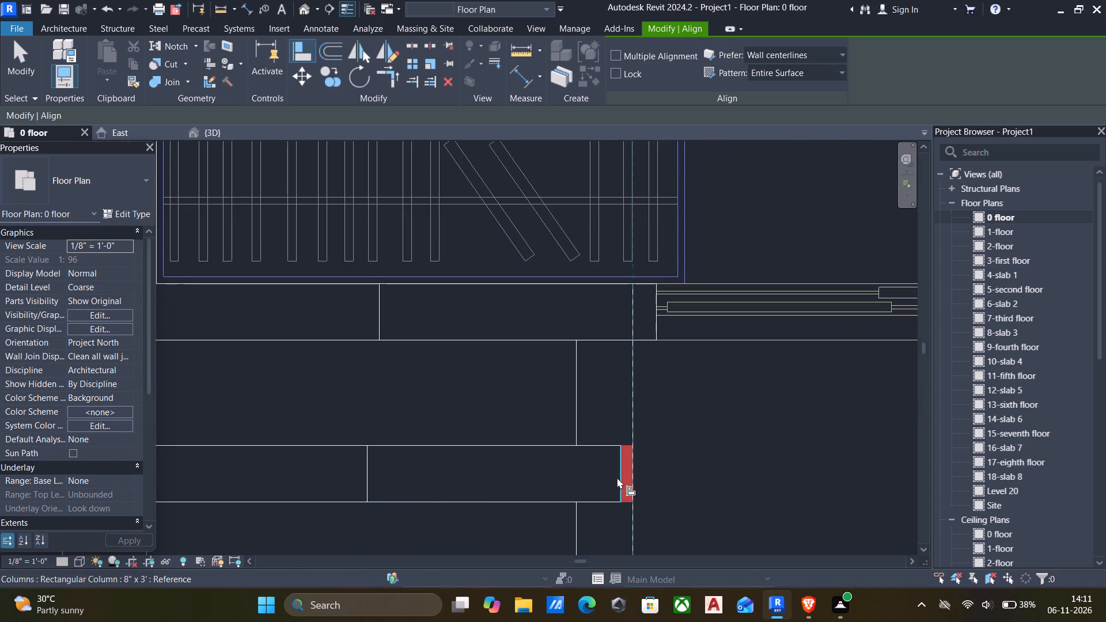
click(617, 477)
Align the column in the lower wall of unit 16's 6'-0" x 6'-6" toilet to its red outline in both directions.
scroll(611, 480, down, 12)
scroll(477, 458, down, 3)
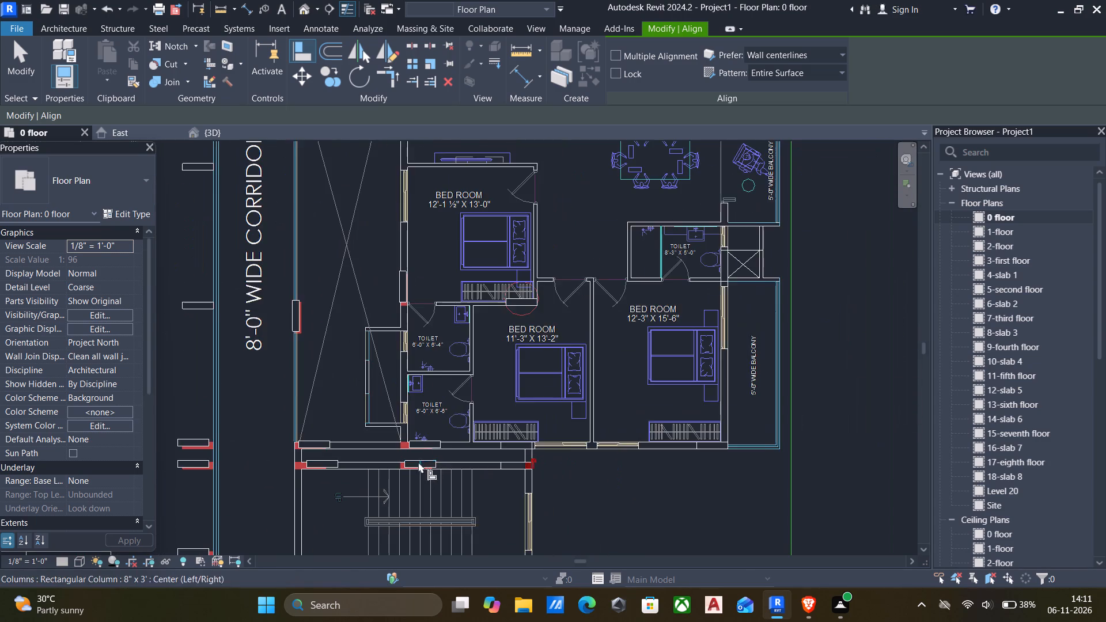
scroll(406, 456, up, 17)
click(382, 411)
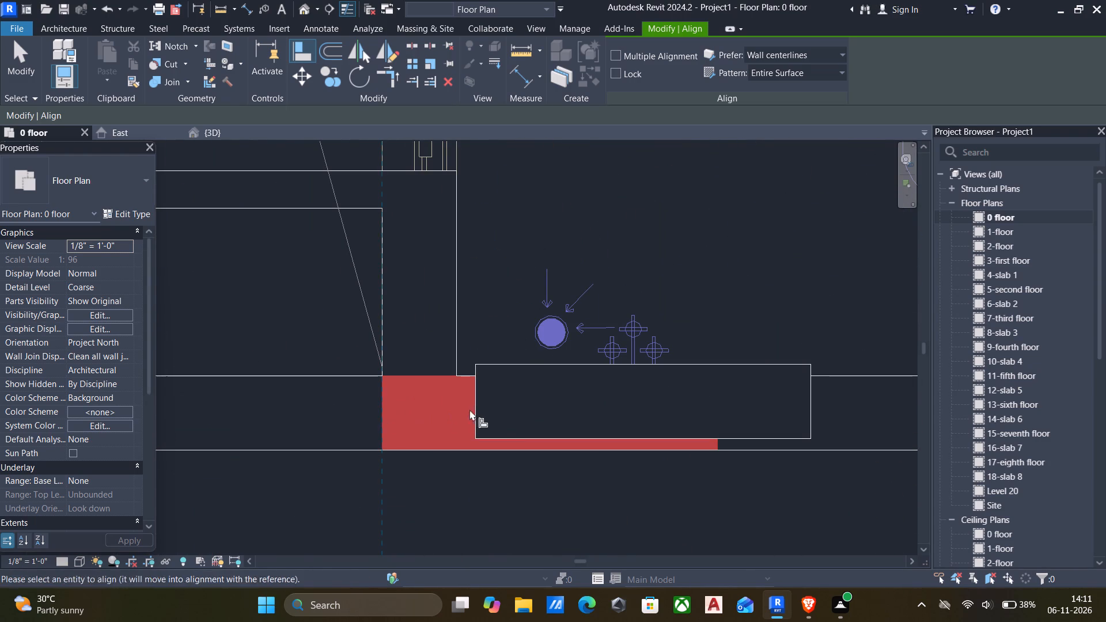
click(473, 405)
scroll(478, 447, up, 5)
click(475, 455)
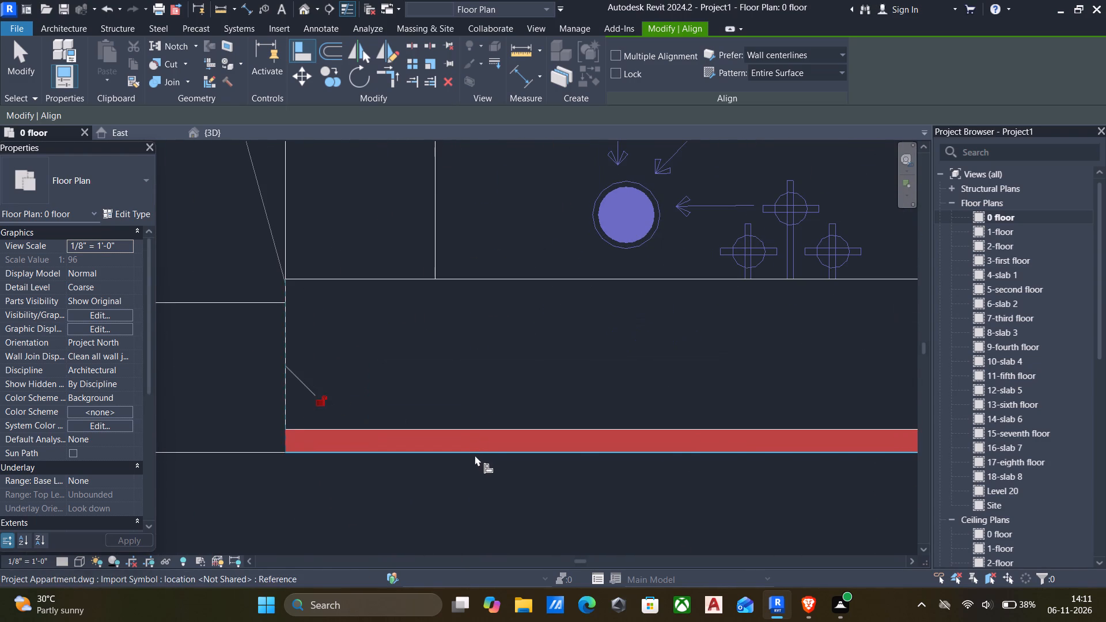
click(472, 436)
click(475, 460)
click(475, 454)
click(475, 428)
Align the staircase wall column directly below the 6'-0" x 6'-6" toilet column to its red outline in both directions.
scroll(466, 444, down, 14)
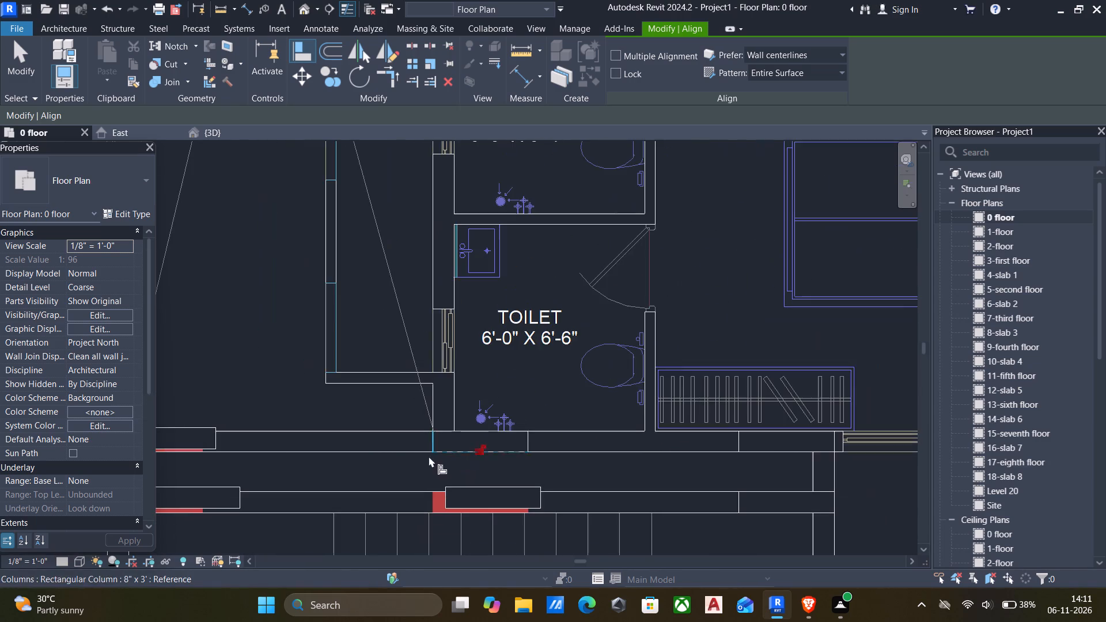
scroll(427, 504, up, 5)
click(434, 499)
click(461, 486)
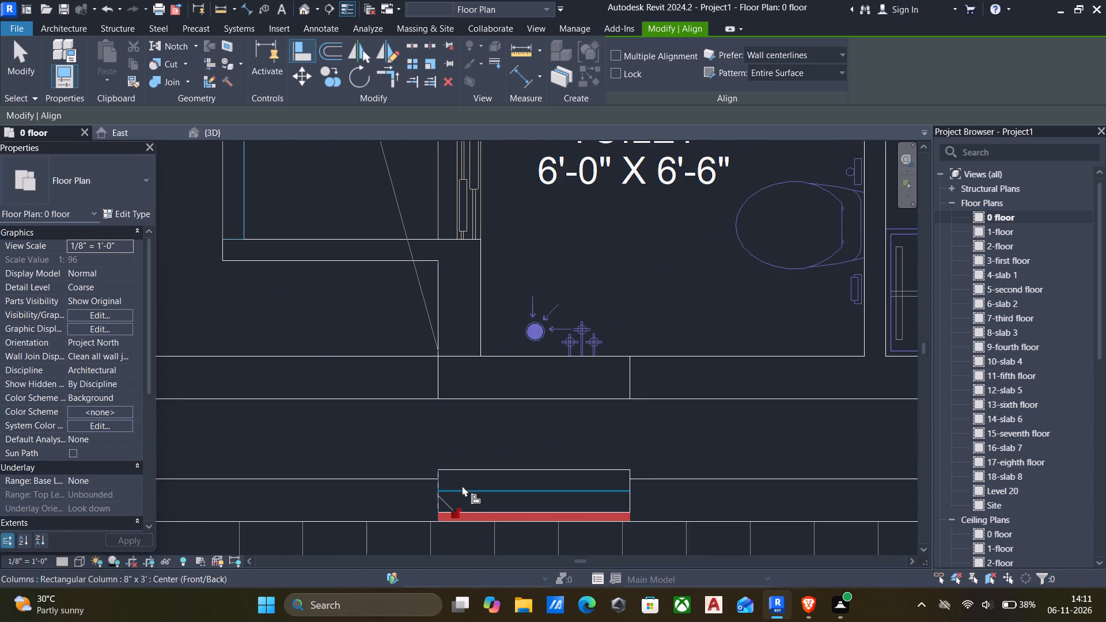
scroll(457, 493, up, 2)
click(484, 525)
click(484, 514)
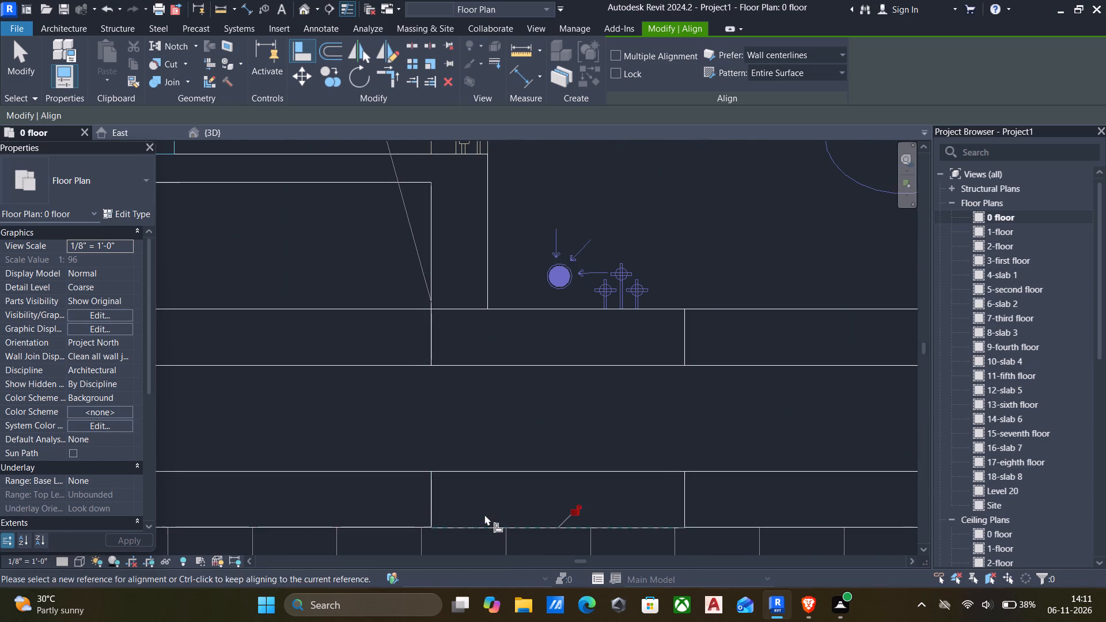
Align the staircase wall column at the 8'-0" wide corridor corner to its red outline in both directions.
scroll(484, 514, down, 7)
scroll(426, 490, down, 6)
scroll(321, 502, up, 6)
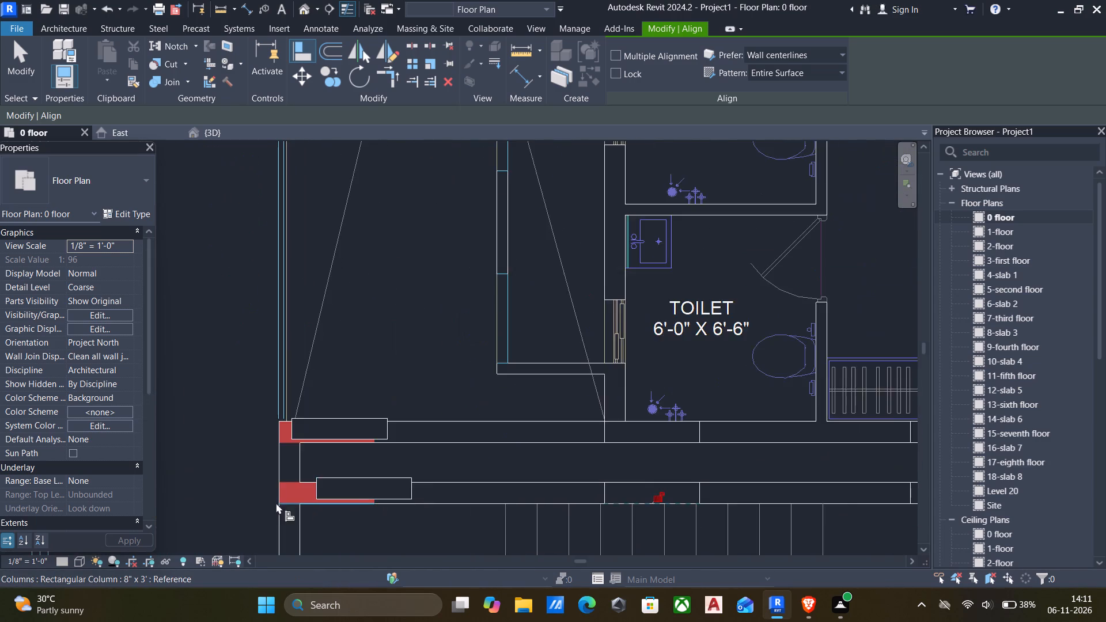
scroll(276, 503, up, 6)
scroll(357, 515, up, 4)
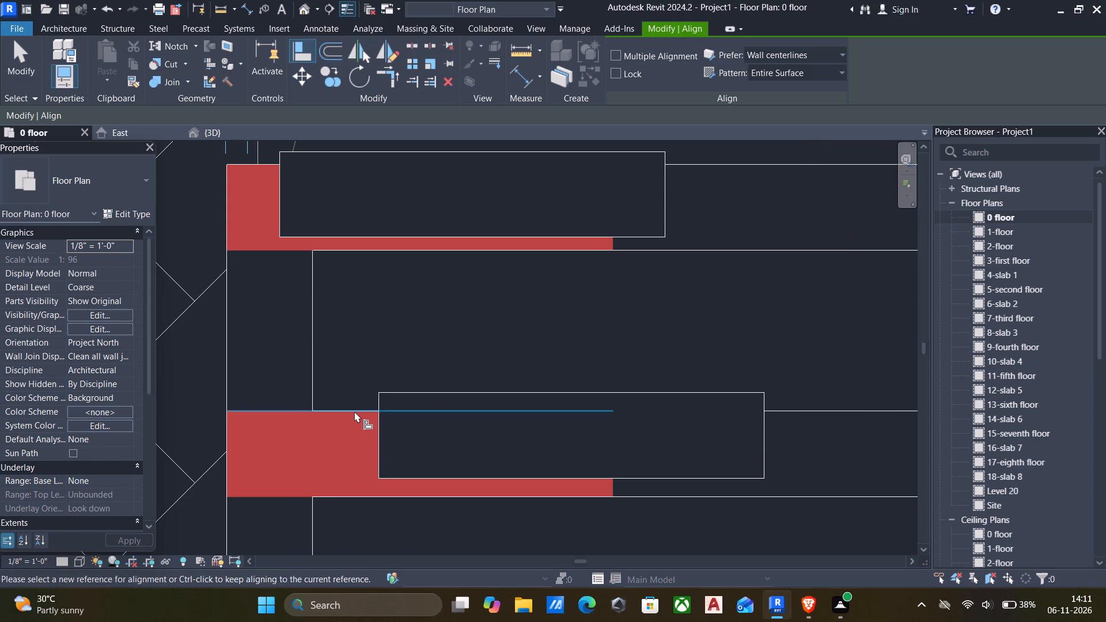
click(354, 411)
click(403, 392)
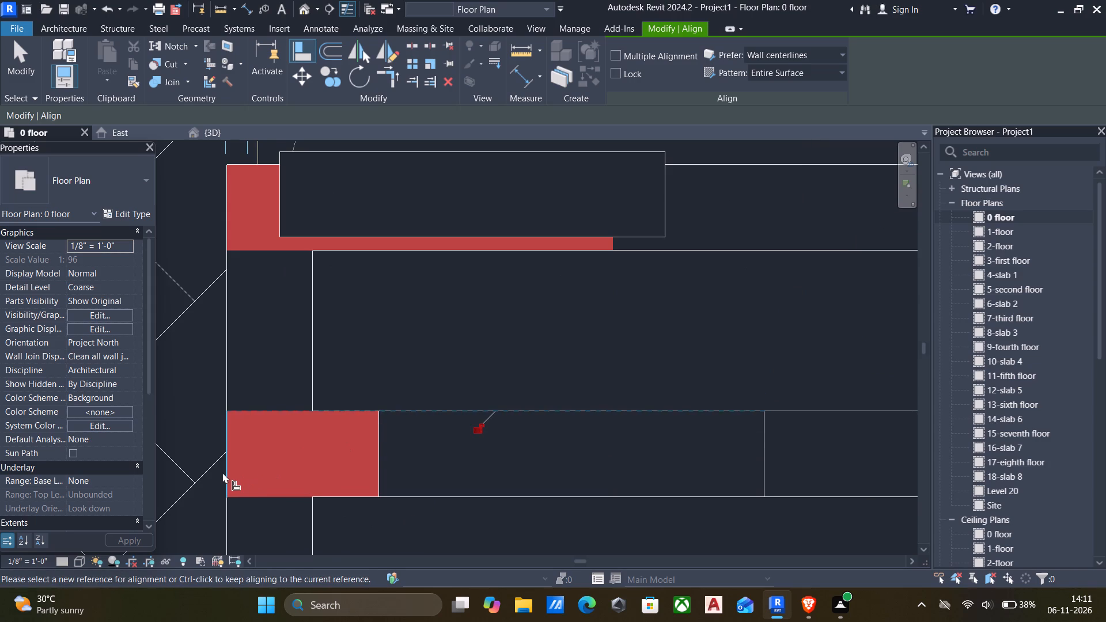
click(222, 472)
click(381, 466)
Align the column at the crossed open area's lower corner beside the 8'-0" wide corridor to its red outline in both directions.
scroll(382, 466, down, 7)
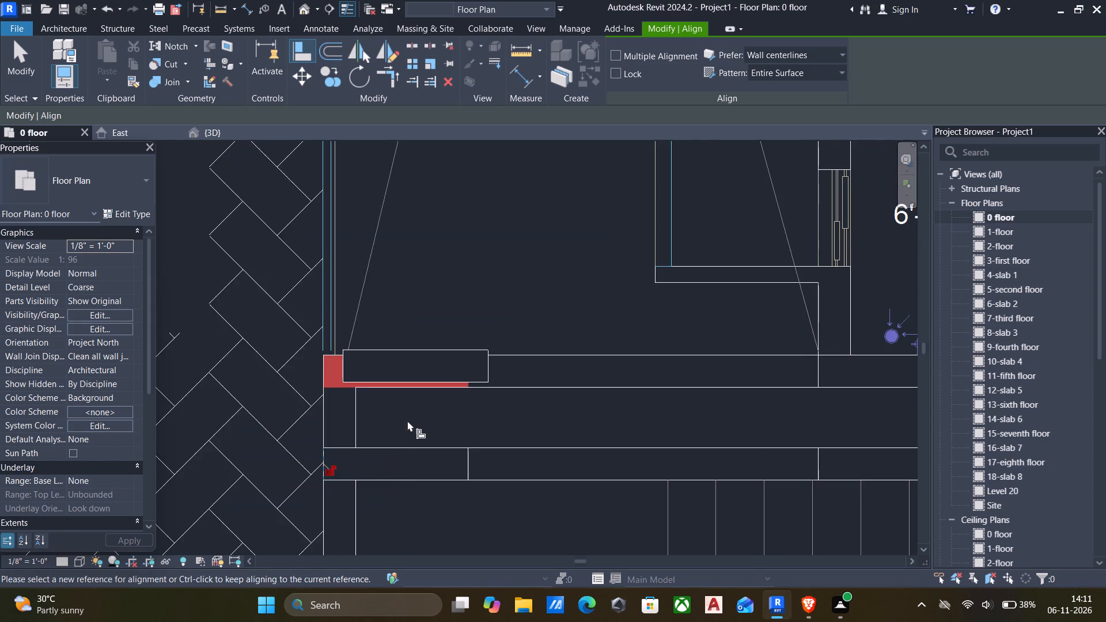
scroll(417, 389, up, 4)
click(417, 389)
click(419, 381)
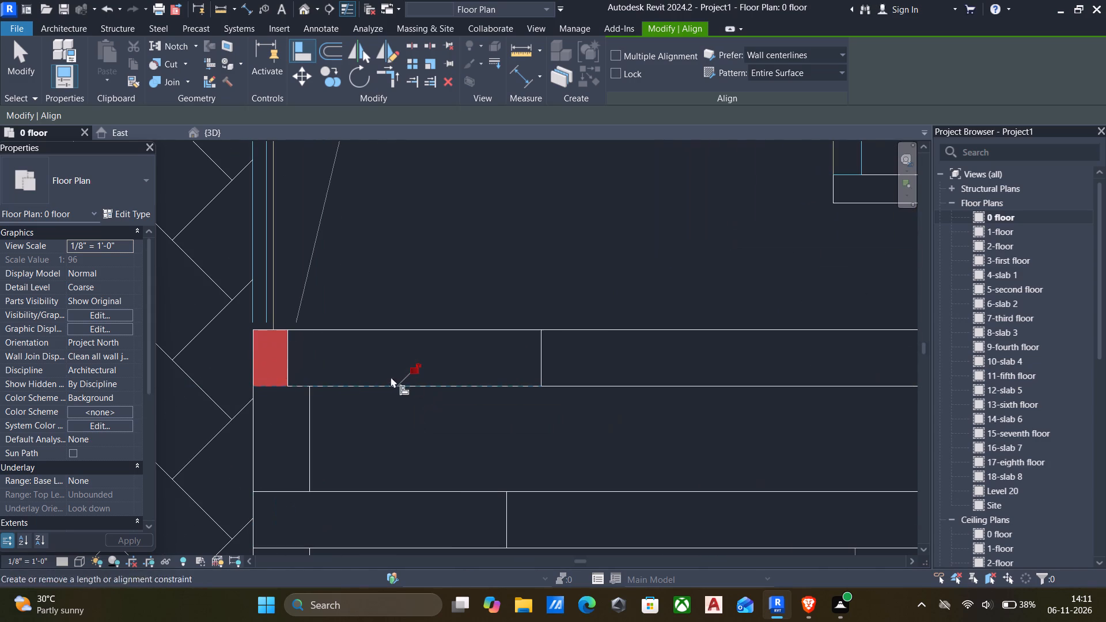
click(251, 362)
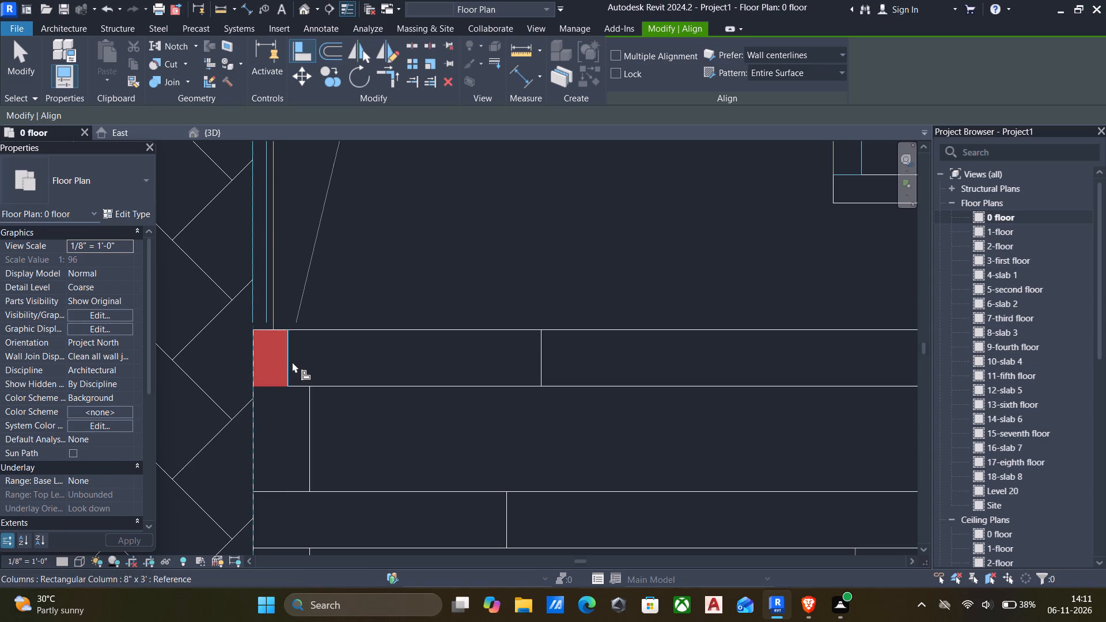
click(287, 361)
Align the vertical column beside the door of unit 16's 6'-0" x 6'-4" toilet to its red outline in both directions.
scroll(310, 407, down, 7)
scroll(334, 447, down, 11)
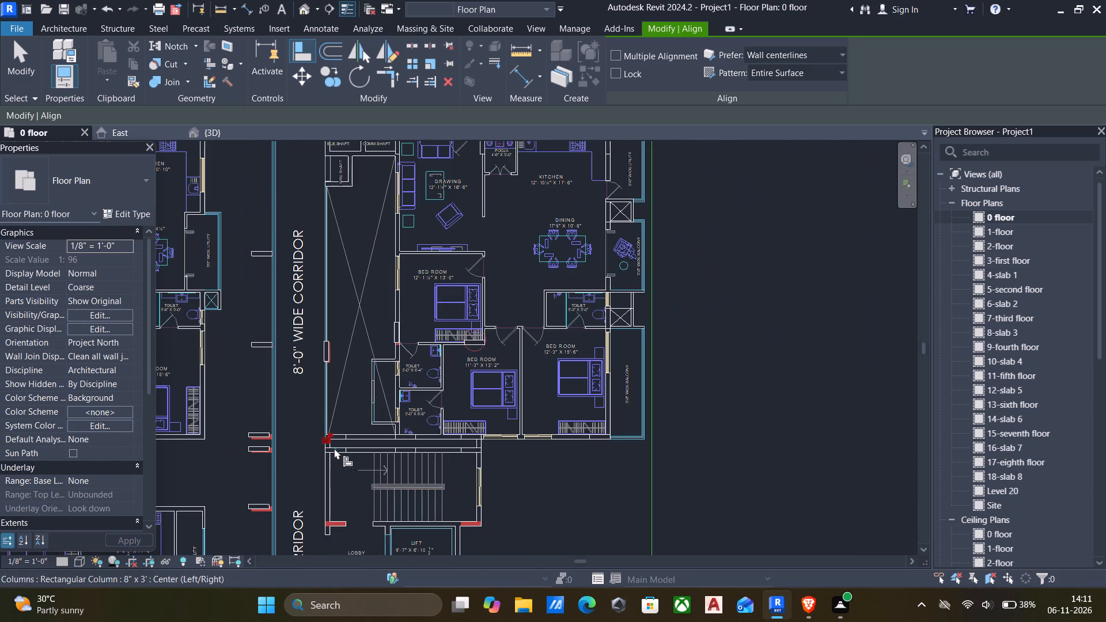
scroll(395, 327, up, 15)
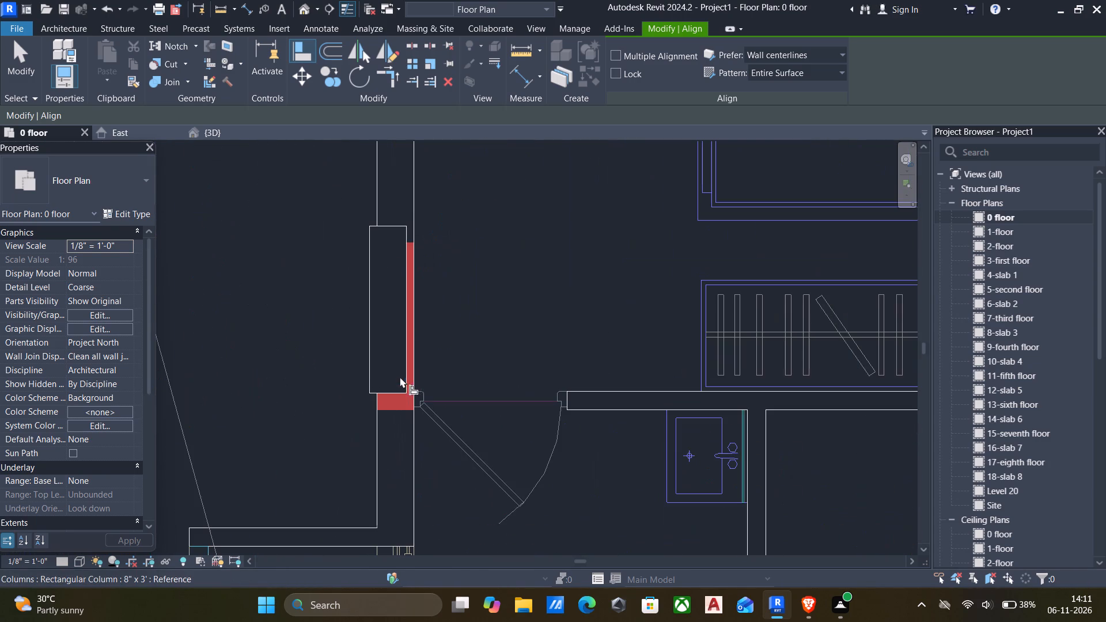
click(414, 369)
click(409, 369)
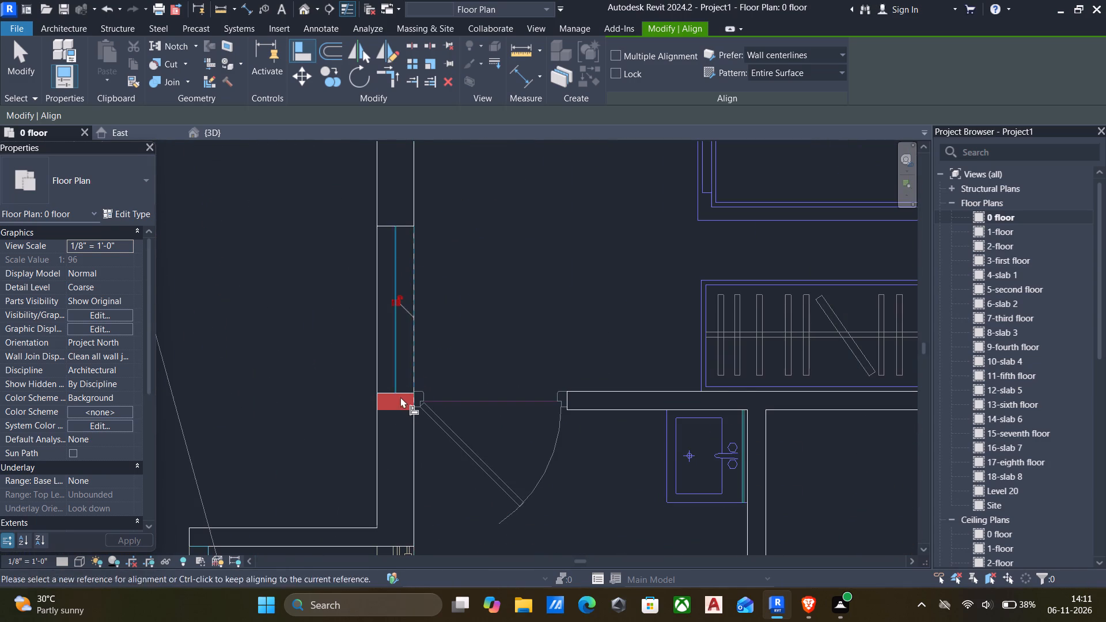
scroll(400, 403, up, 5)
click(397, 417)
click(395, 381)
Align the vertical column on the crossed open area's edge along the 8'-0" wide corridor to its red outline in both directions.
scroll(395, 385, down, 12)
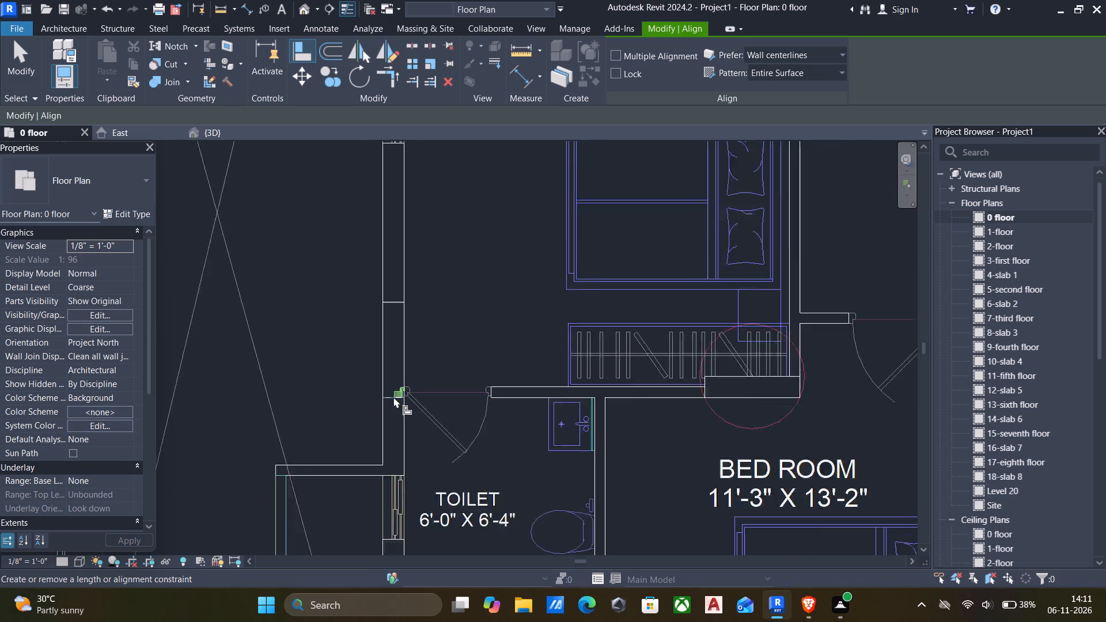
scroll(393, 397, down, 6)
scroll(294, 405, up, 8)
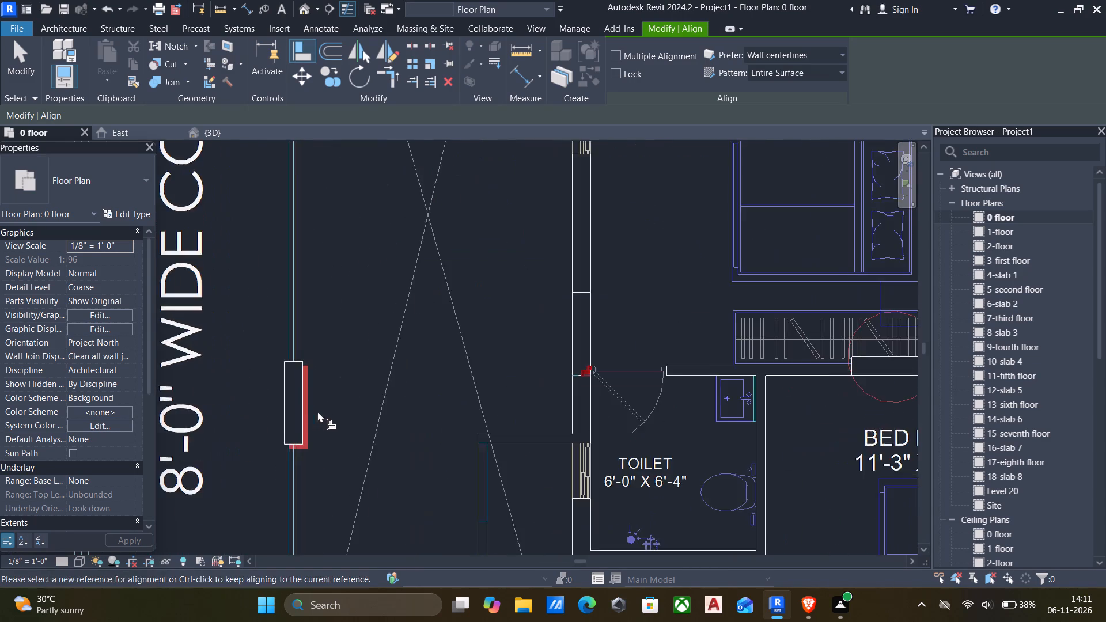
scroll(317, 411, up, 5)
click(305, 416)
click(296, 416)
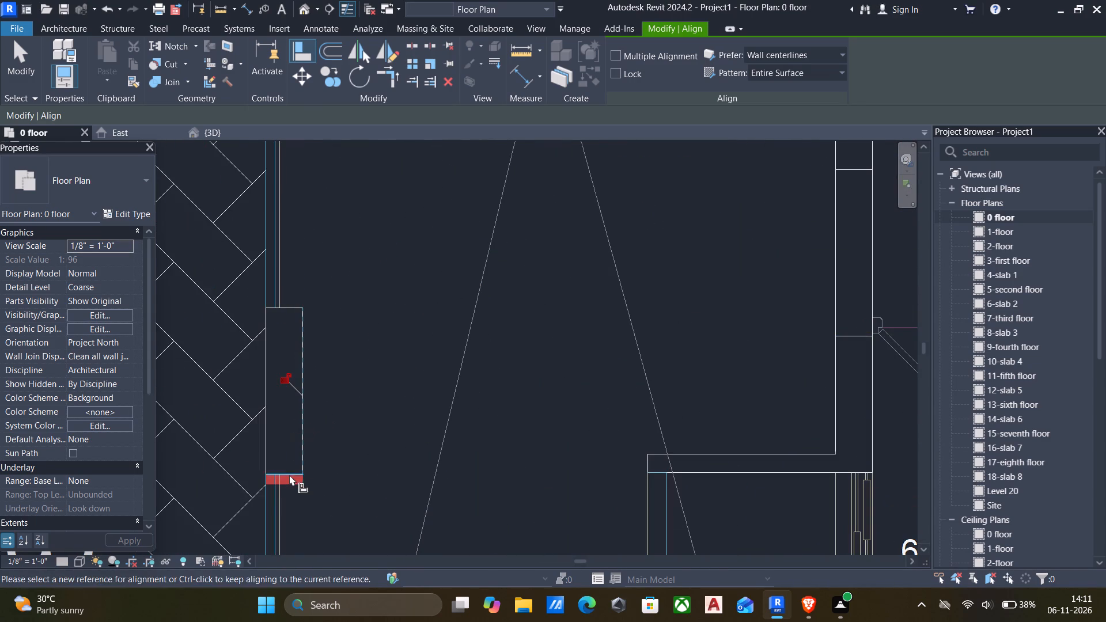
scroll(293, 487, up, 4)
click(298, 486)
click(292, 462)
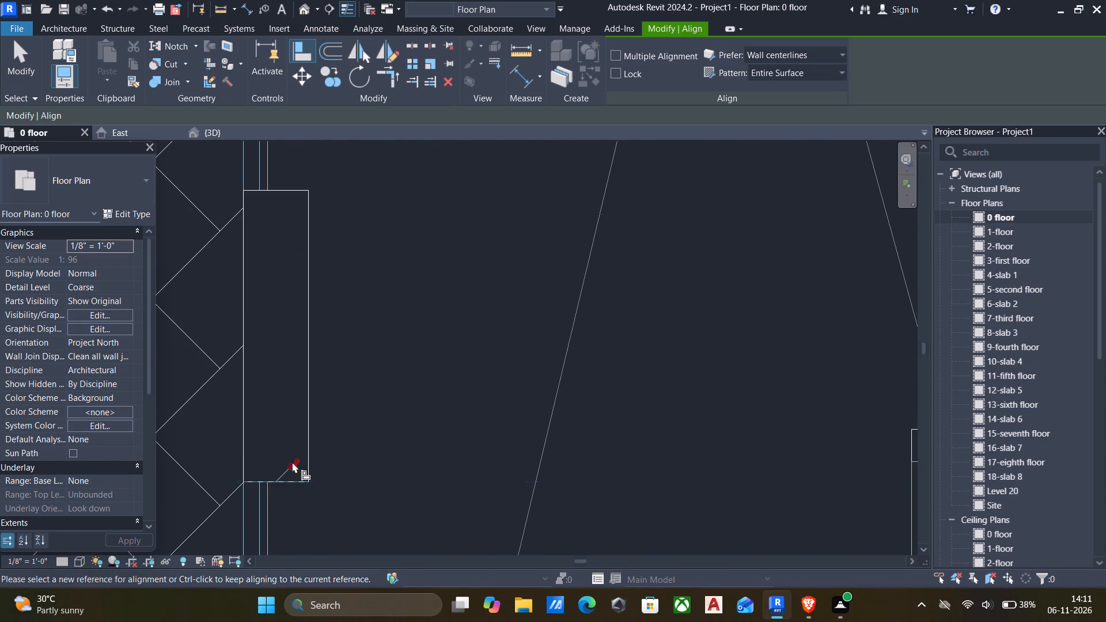
Align the upper column of the pair across the 8'-0" wide corridor from the staircase to its red outline in both directions.
scroll(302, 464, down, 14)
scroll(373, 452, down, 7)
middle_drag(435, 443, 642, 339)
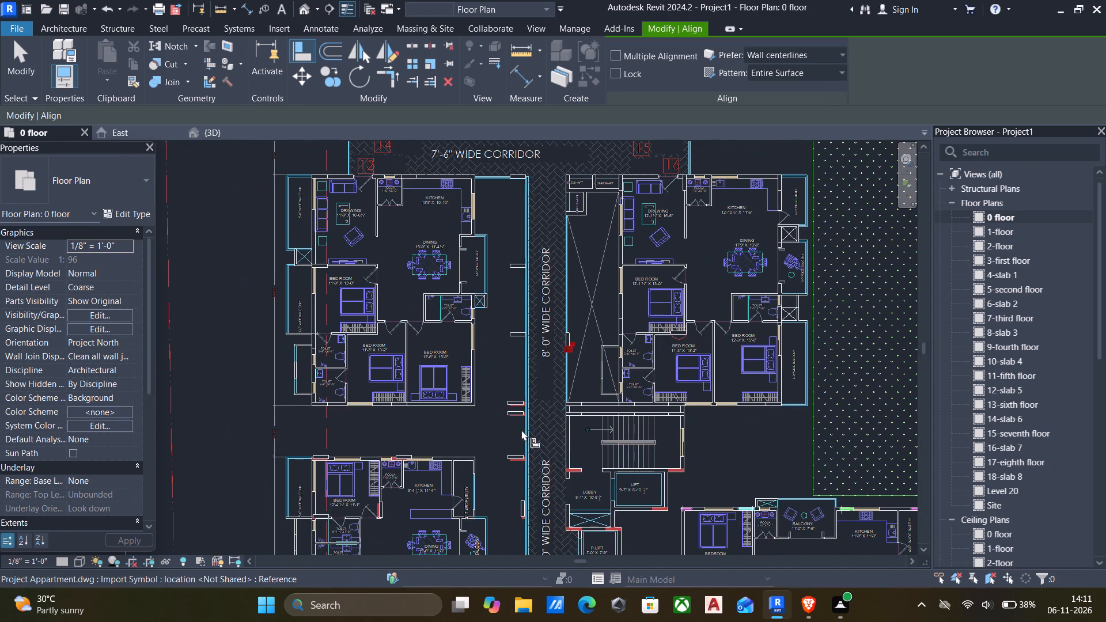
scroll(518, 415, up, 3)
scroll(526, 294, up, 2)
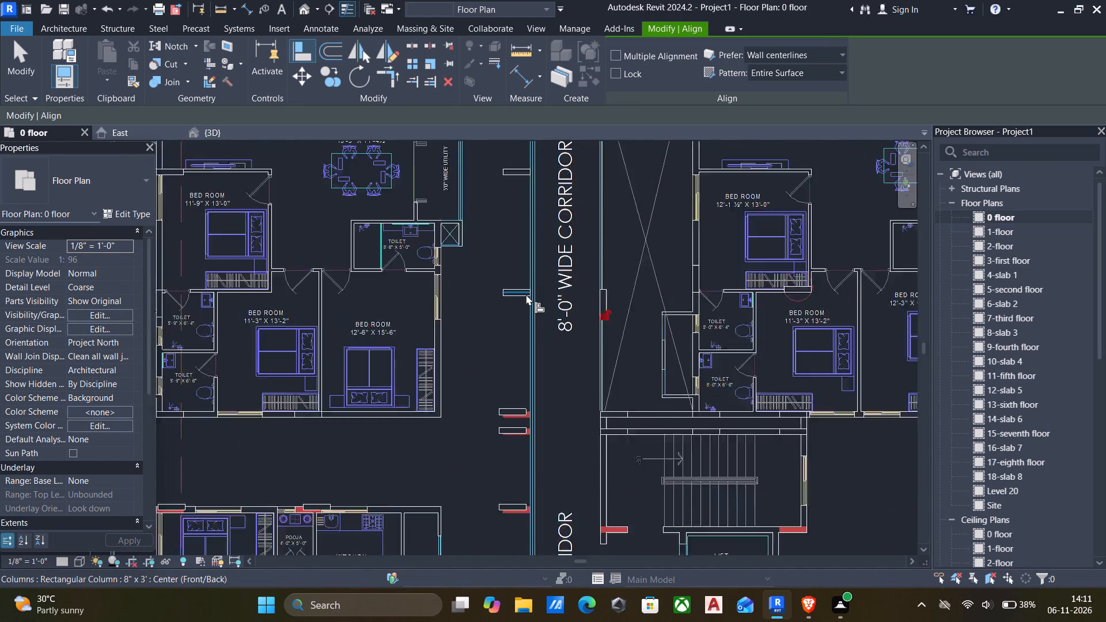
scroll(526, 294, up, 2)
scroll(519, 475, up, 8)
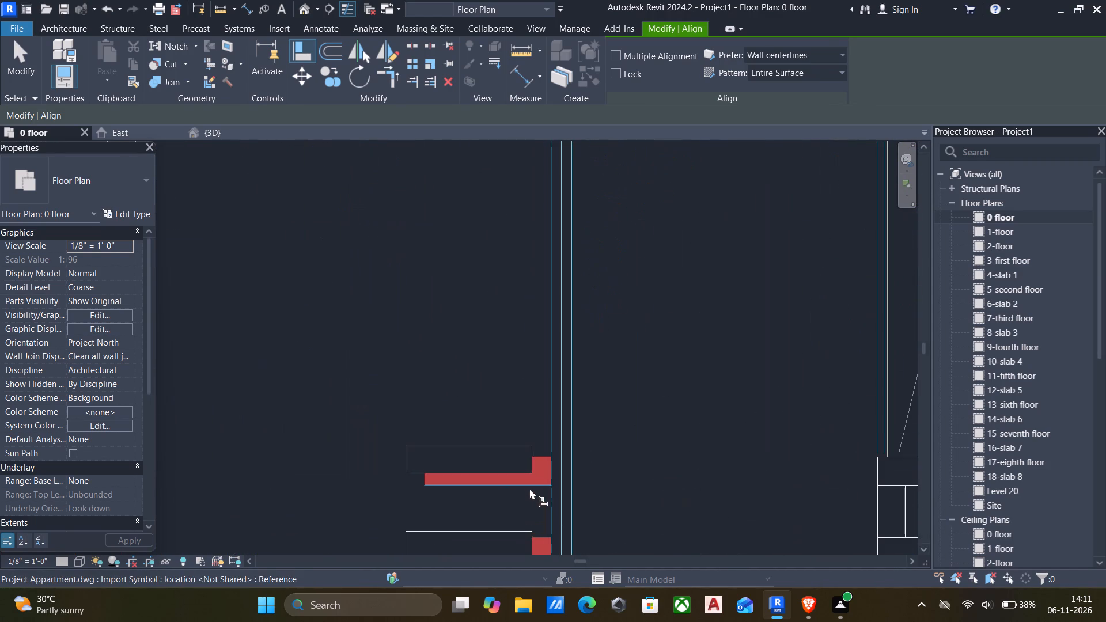
click(529, 488)
click(521, 475)
click(553, 471)
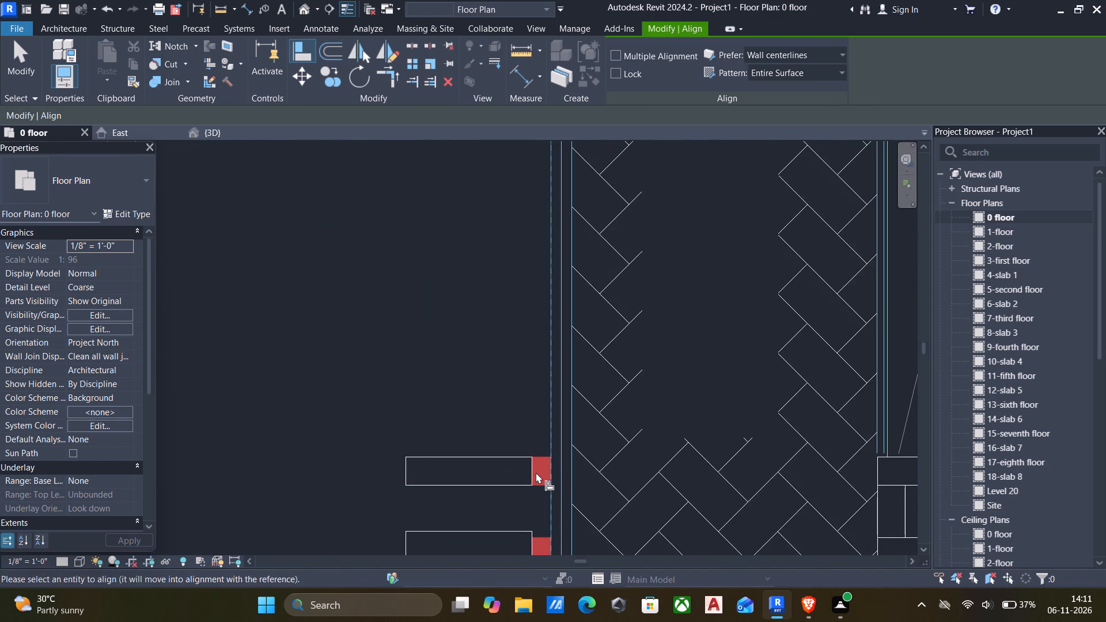
click(535, 472)
Align the lower column of the same pair beside the 8'-0" wide corridor to its red outline in both directions.
scroll(533, 474, down, 7)
middle_drag(530, 476, 536, 382)
scroll(536, 382, up, 7)
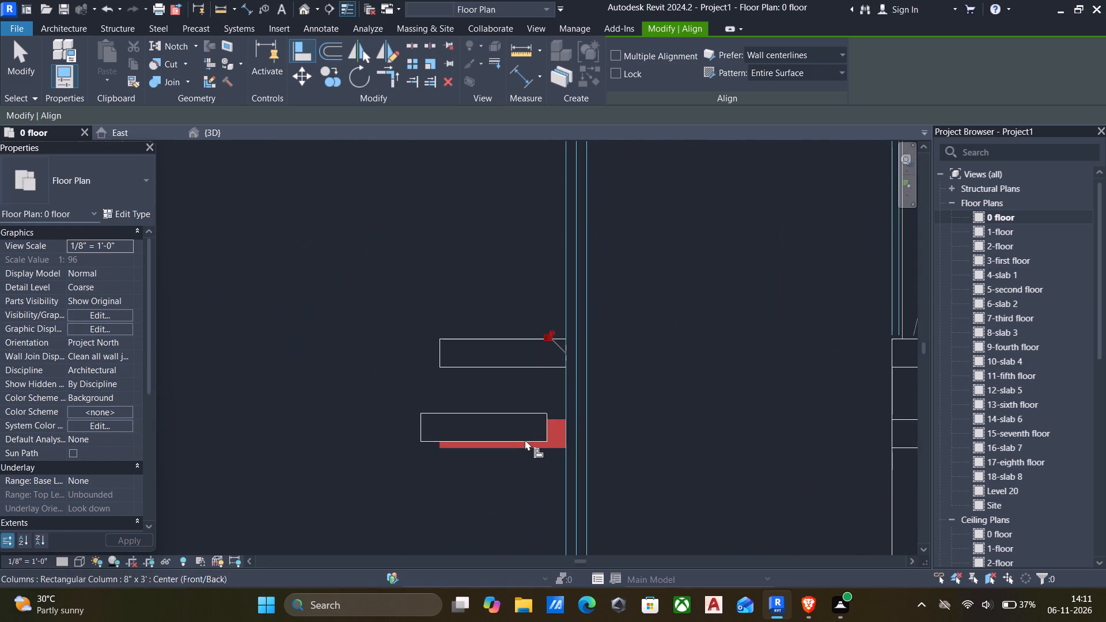
scroll(528, 442, up, 4)
click(526, 456)
click(524, 442)
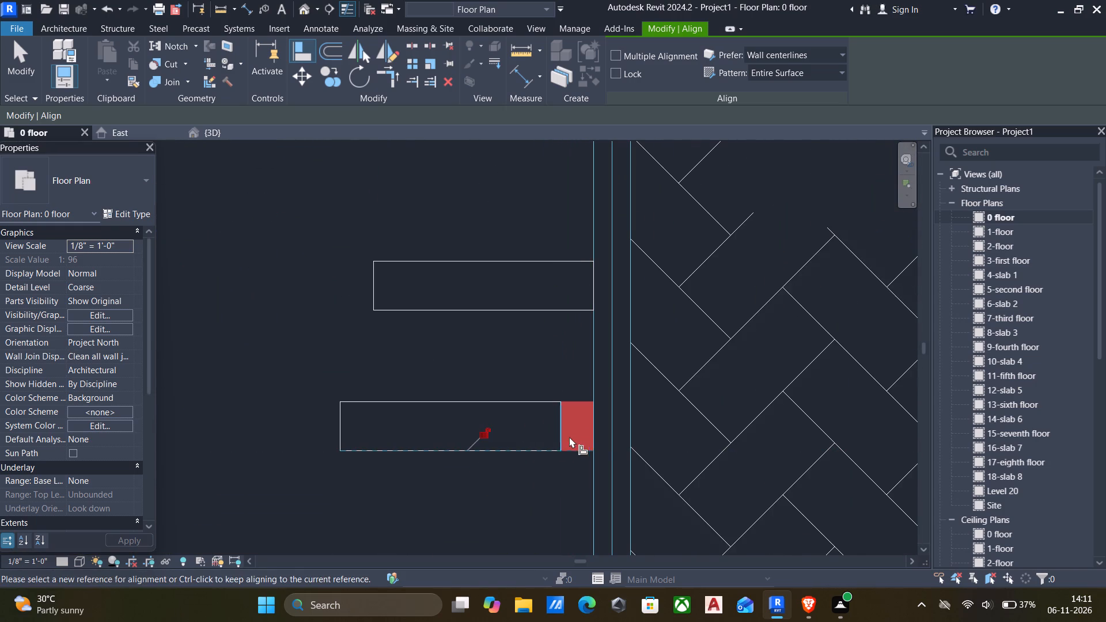
click(593, 431)
click(560, 434)
Align the corridor-edge column level with the lower flat's kitchen outer wall to its red outline in both directions.
scroll(558, 436, down, 7)
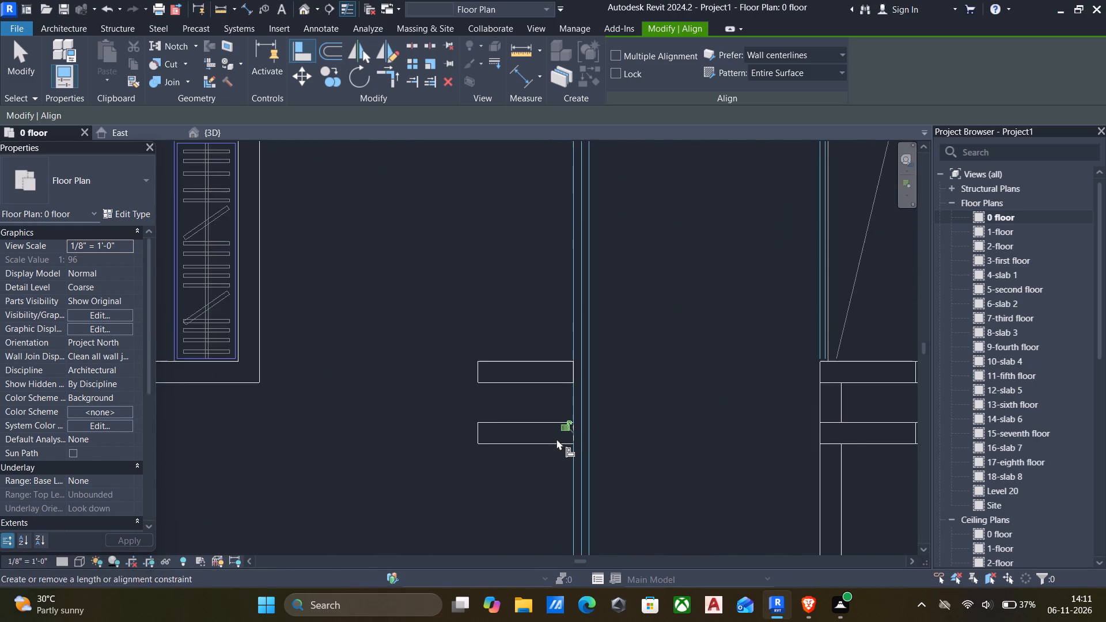
scroll(554, 439, down, 6)
middle_drag(493, 439, 529, 338)
scroll(597, 445, up, 5)
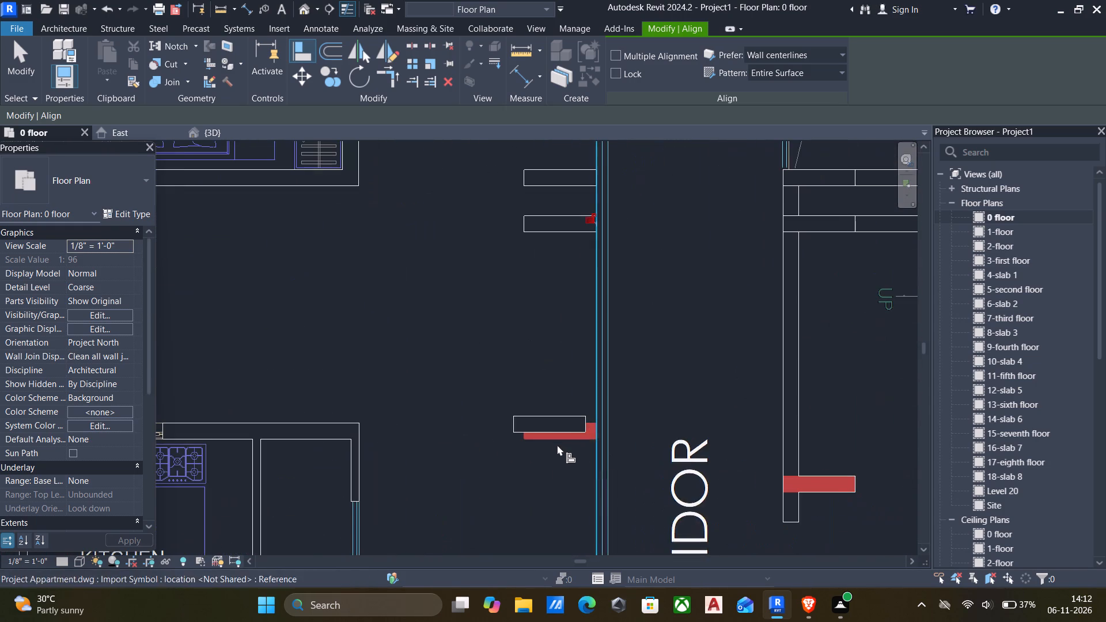
scroll(553, 438, up, 4)
click(558, 443)
click(553, 428)
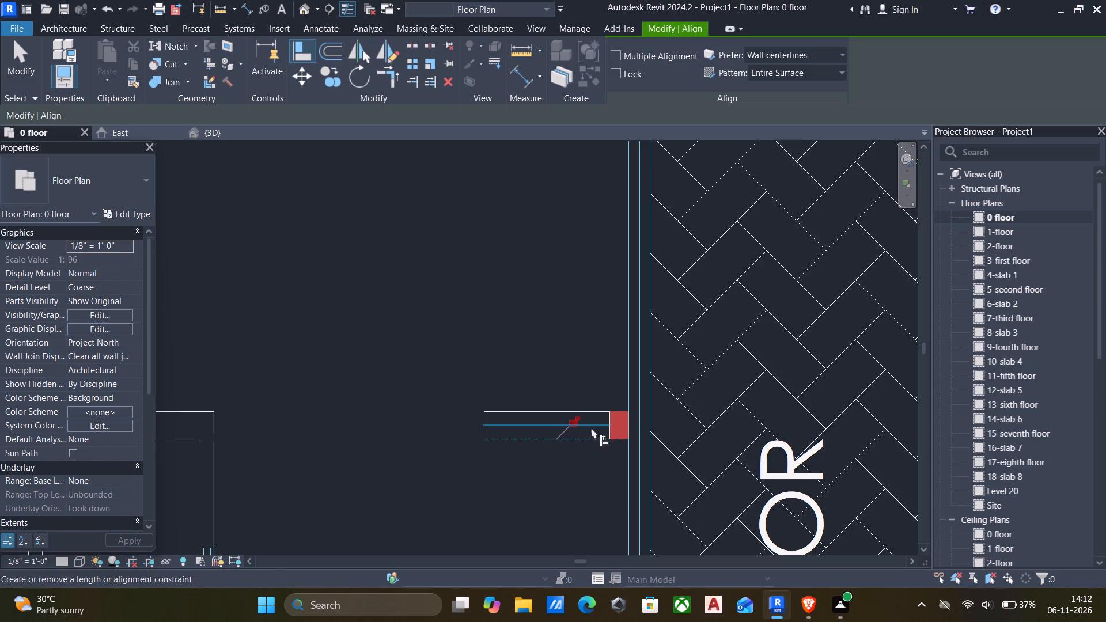
click(627, 423)
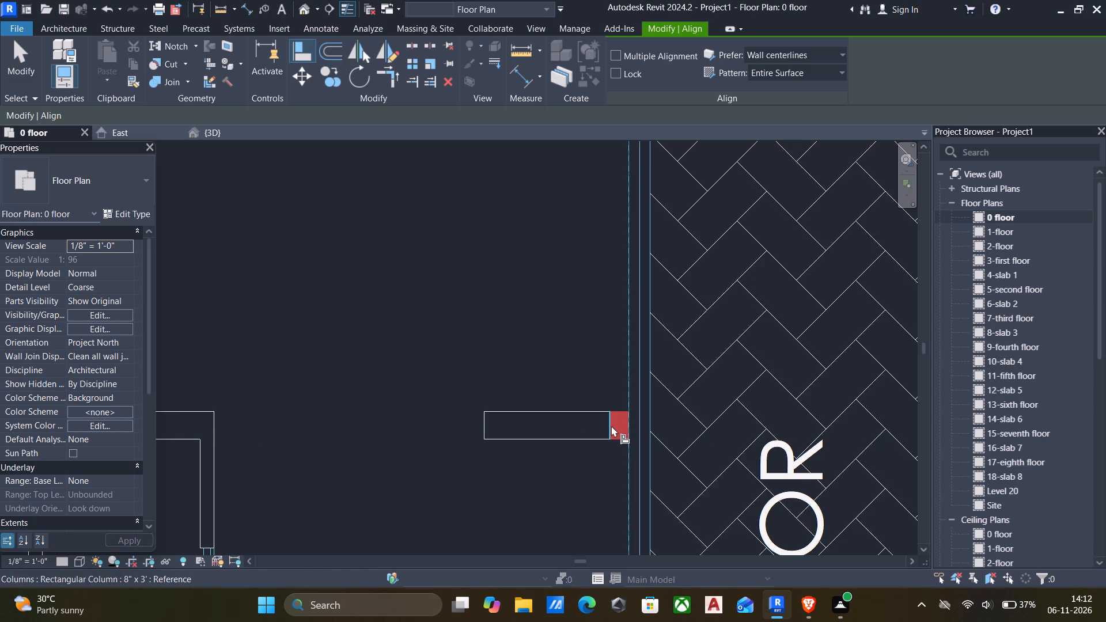
click(611, 426)
Align the long lower edge of the column on the 4'-0" x 5'-0" pooja's outer wall with its red outline.
scroll(612, 432, down, 7)
scroll(761, 474, up, 5)
scroll(762, 472, down, 8)
middle_drag(757, 471, 756, 471)
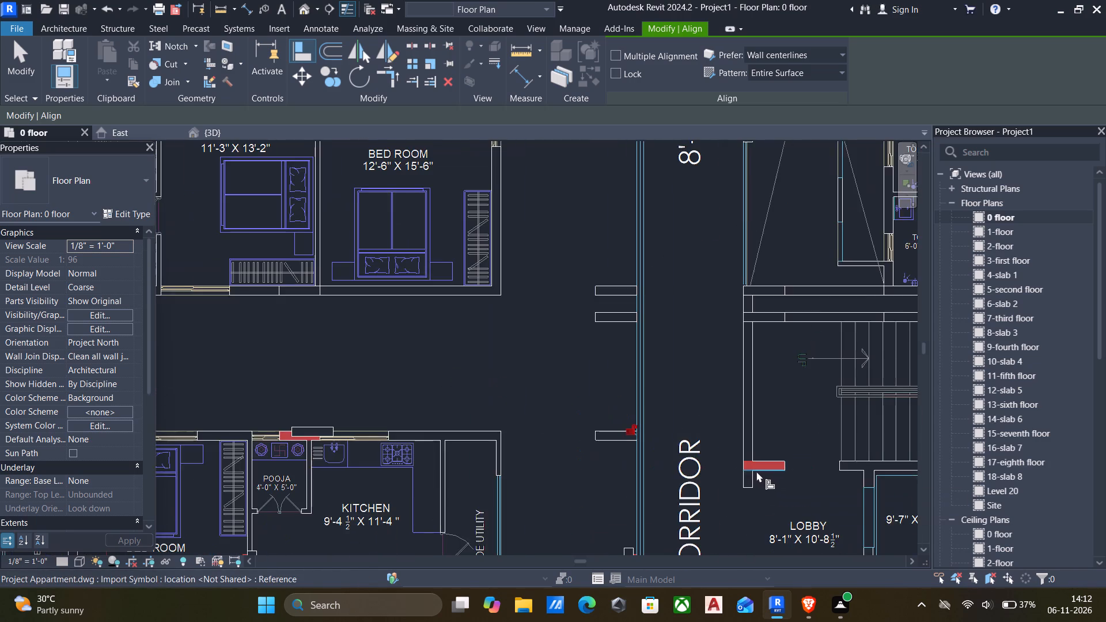
middle_drag(756, 471, 588, 381)
scroll(630, 394, down, 5)
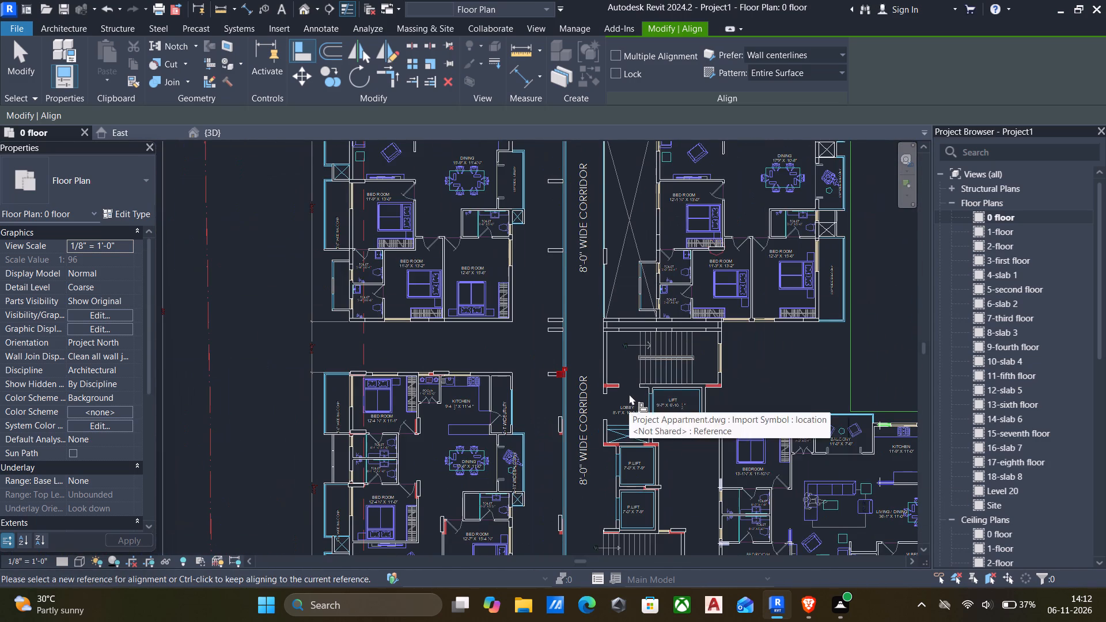
scroll(361, 306, up, 5)
scroll(310, 319, up, 5)
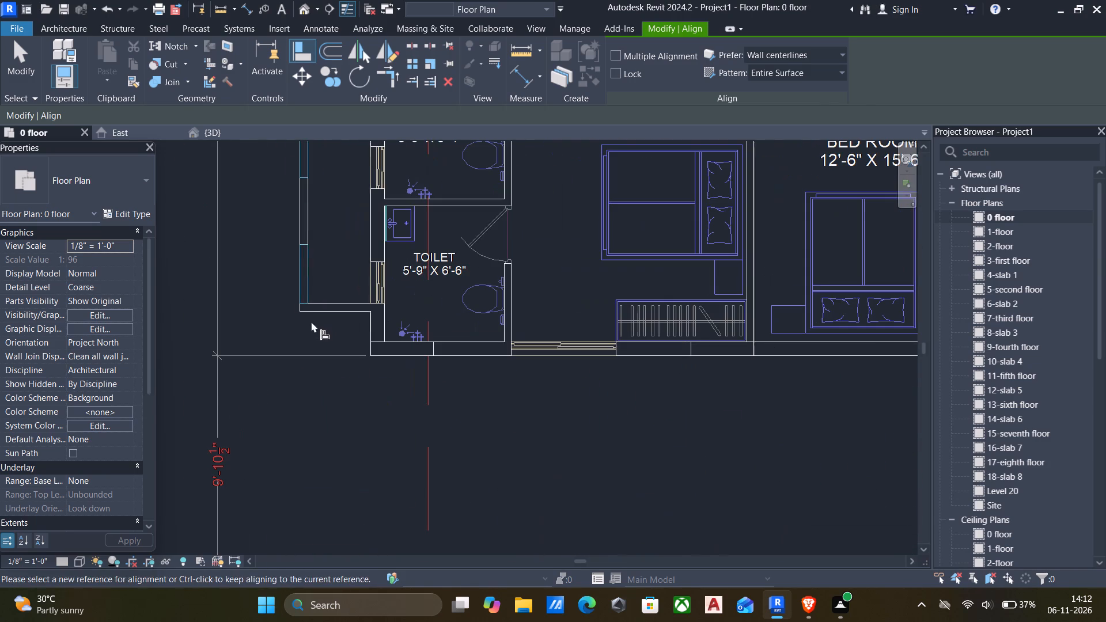
scroll(443, 351, down, 7)
scroll(533, 378, down, 5)
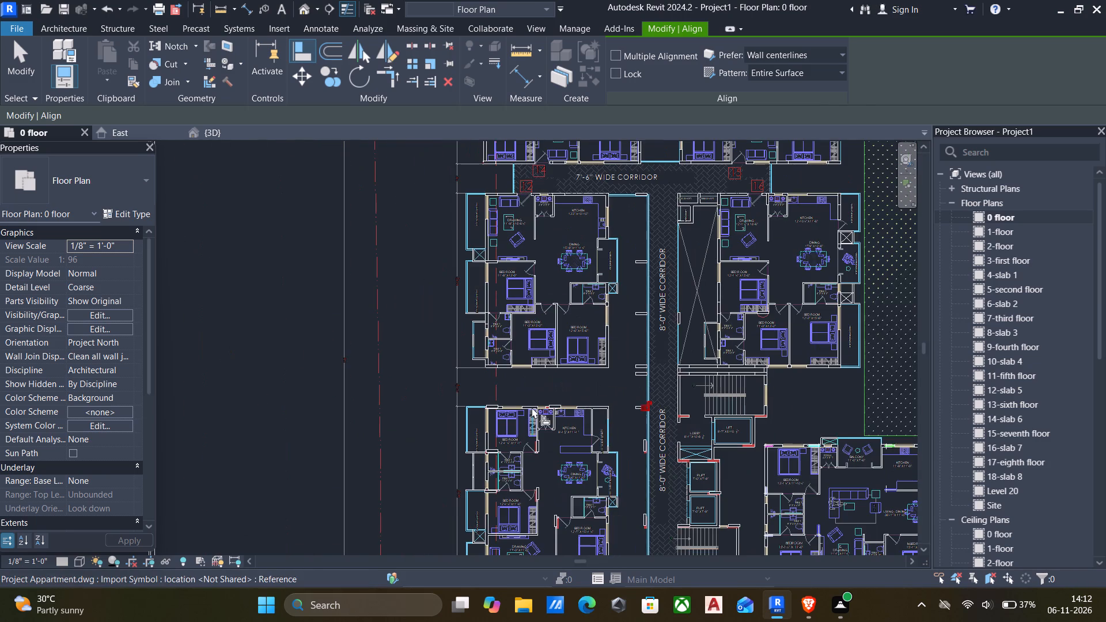
scroll(532, 407, up, 19)
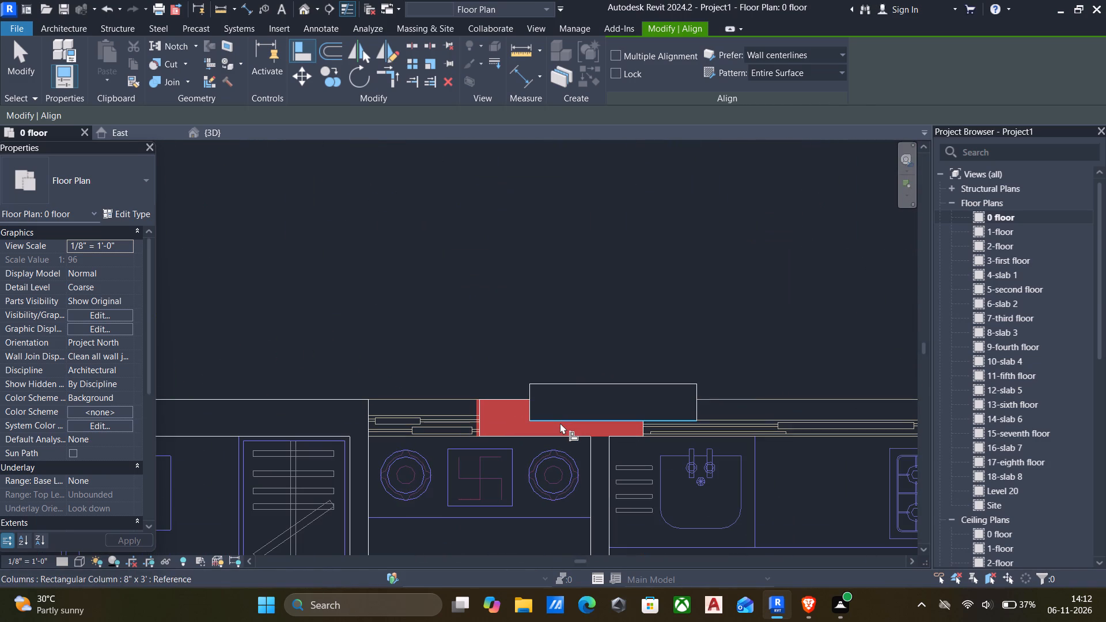
click(559, 436)
click(566, 422)
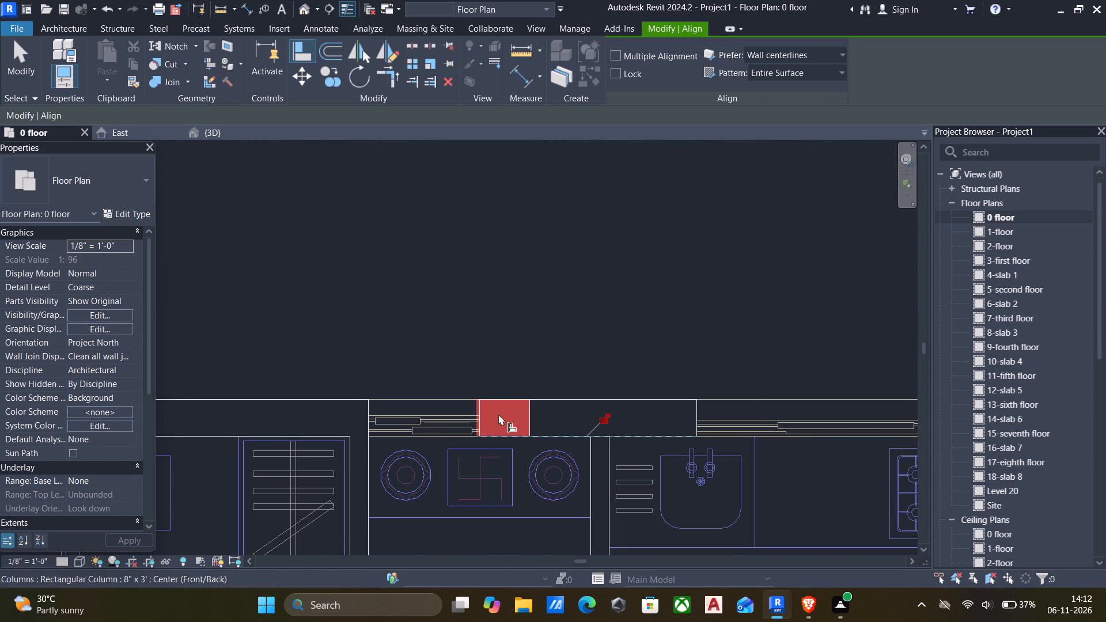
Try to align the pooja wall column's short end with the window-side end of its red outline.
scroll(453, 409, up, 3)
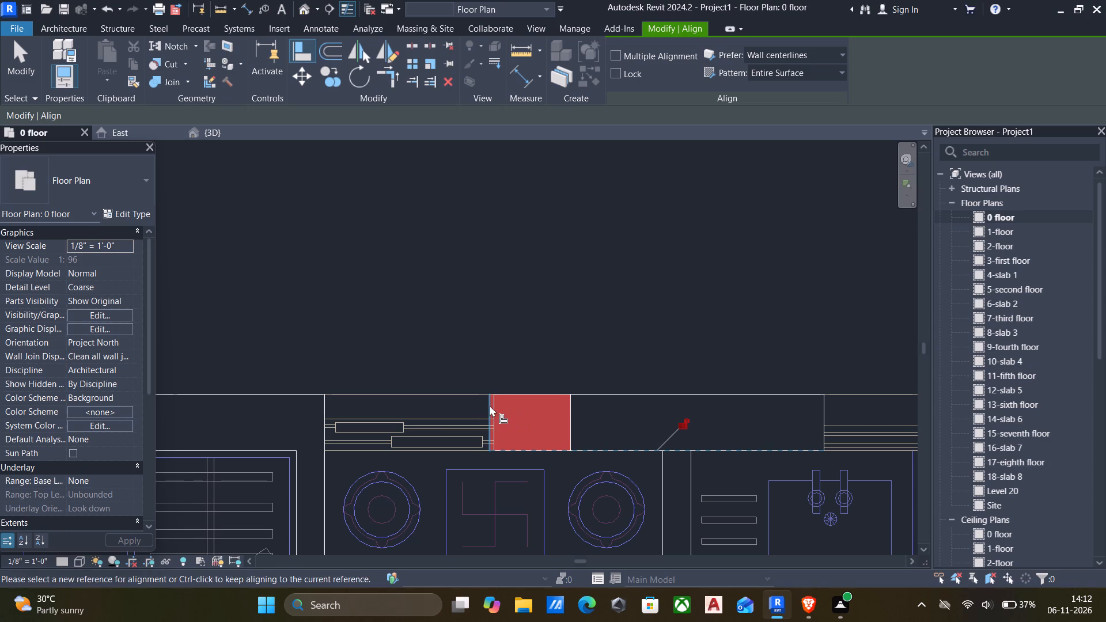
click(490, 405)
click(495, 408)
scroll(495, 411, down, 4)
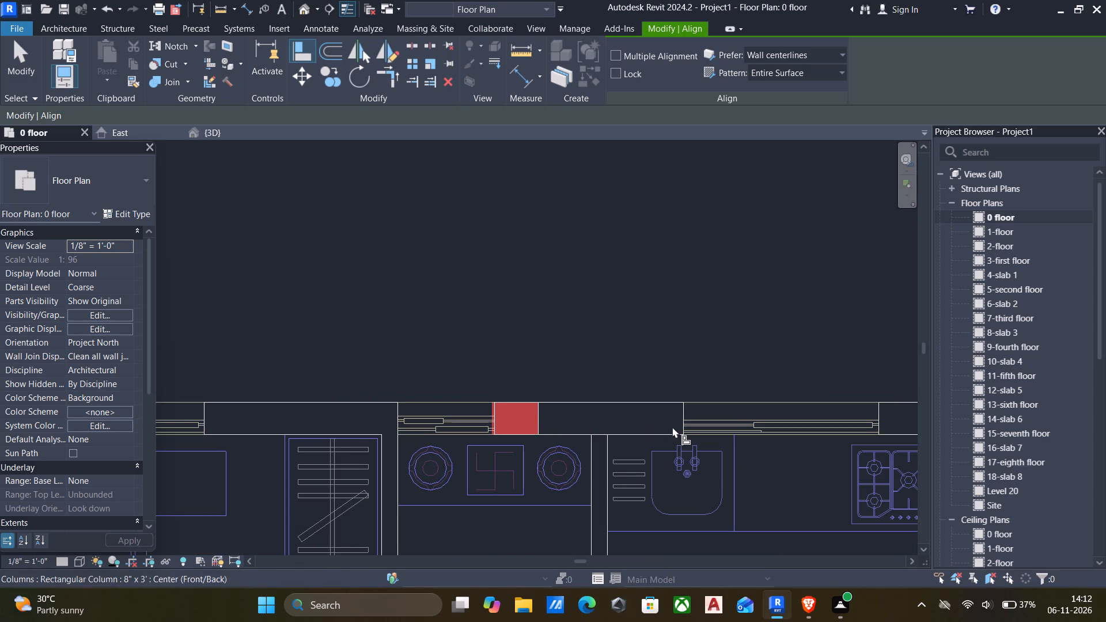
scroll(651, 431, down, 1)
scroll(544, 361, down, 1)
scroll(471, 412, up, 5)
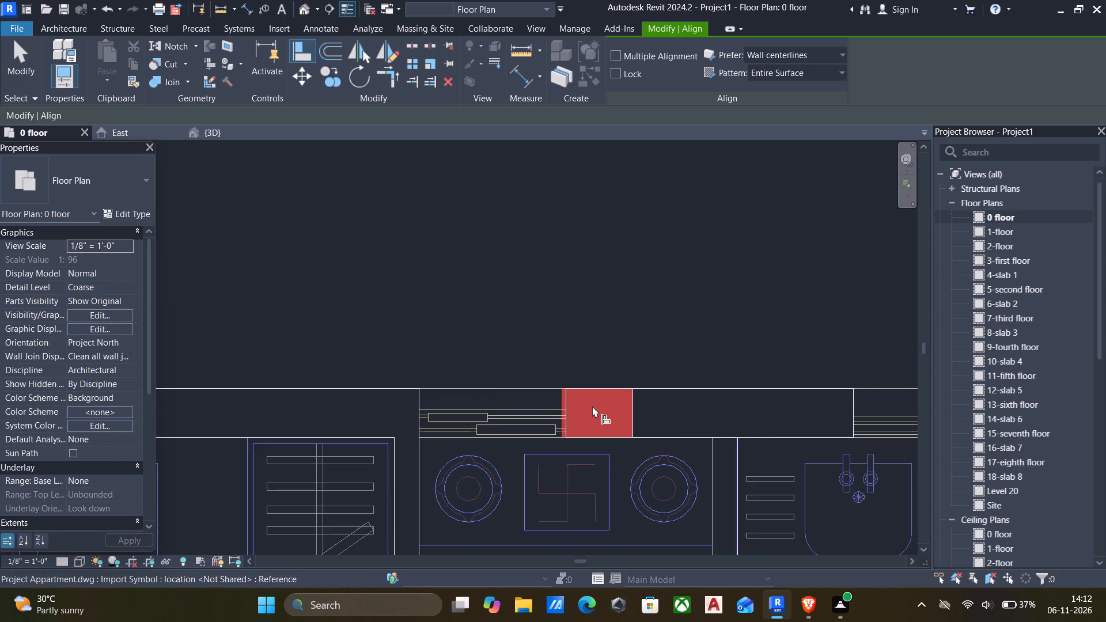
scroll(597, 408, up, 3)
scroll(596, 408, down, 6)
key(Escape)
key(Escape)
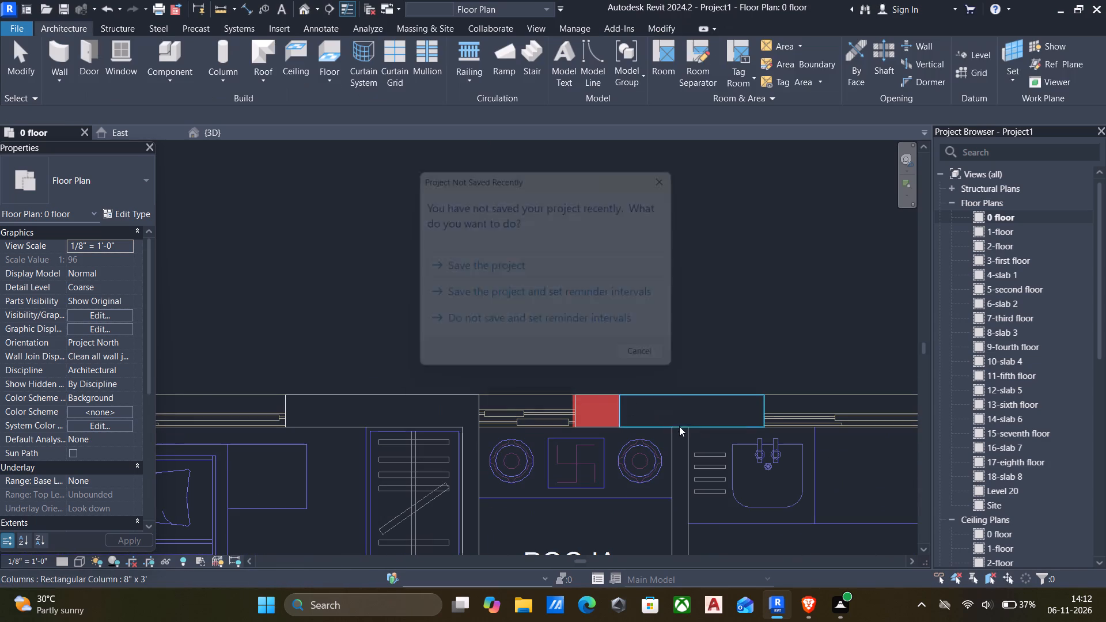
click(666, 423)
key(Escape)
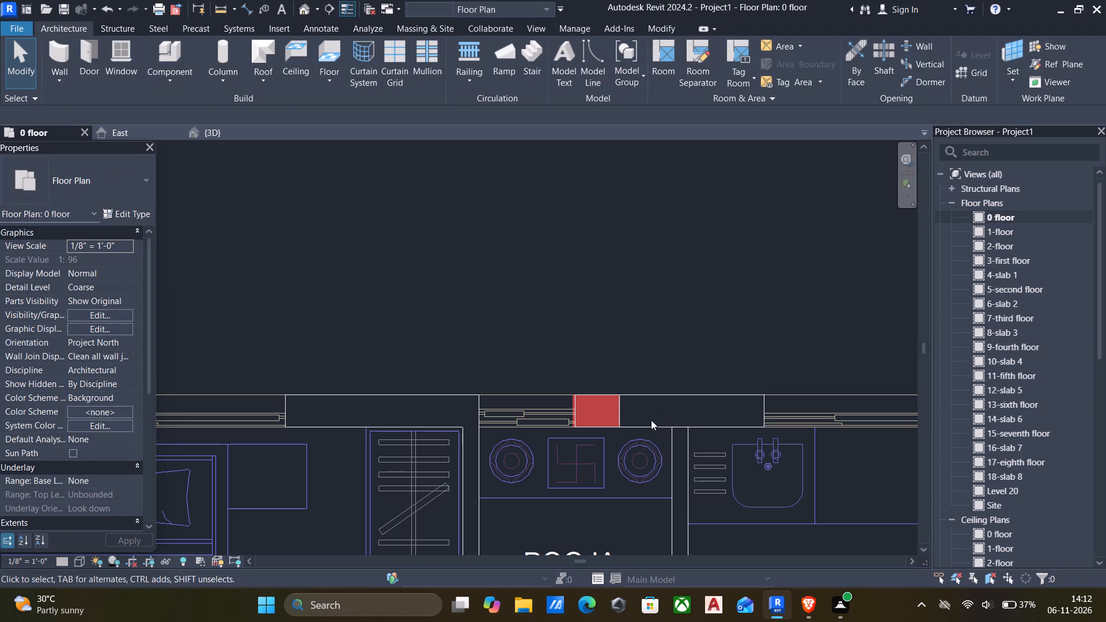
Align the pooja wall column's short window-side end with the matching end of its red outline.
text(al)
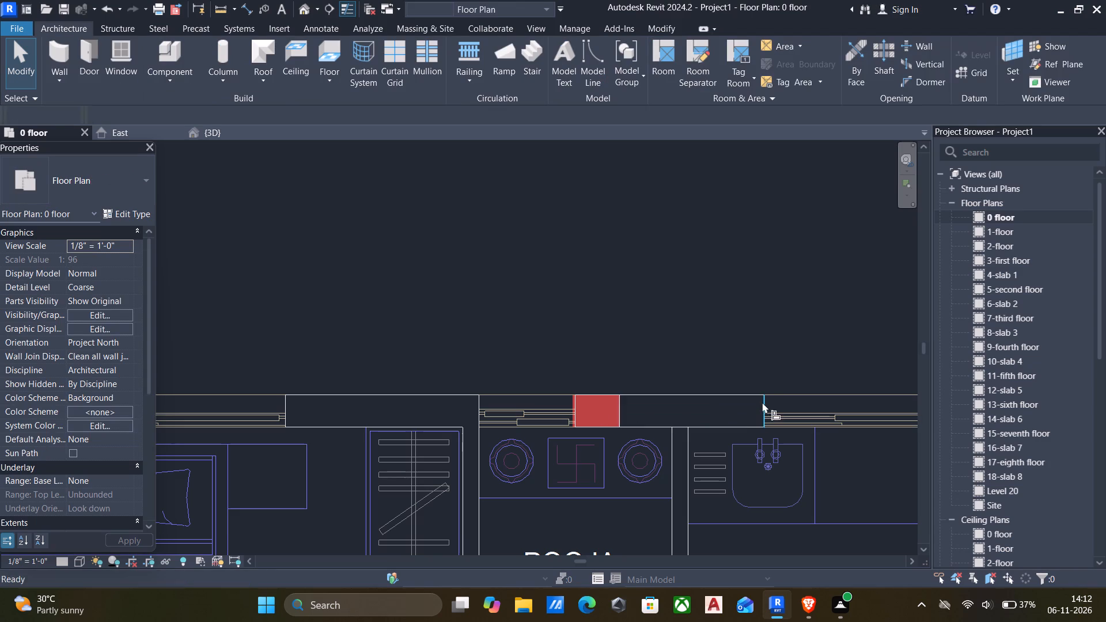
scroll(594, 408, up, 8)
click(558, 400)
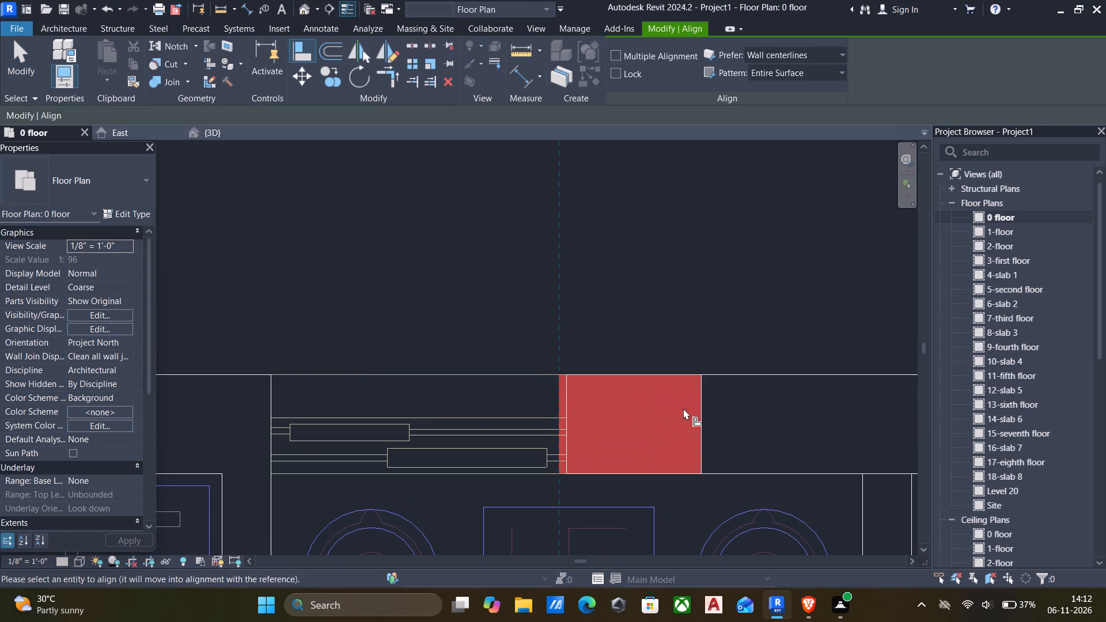
click(704, 410)
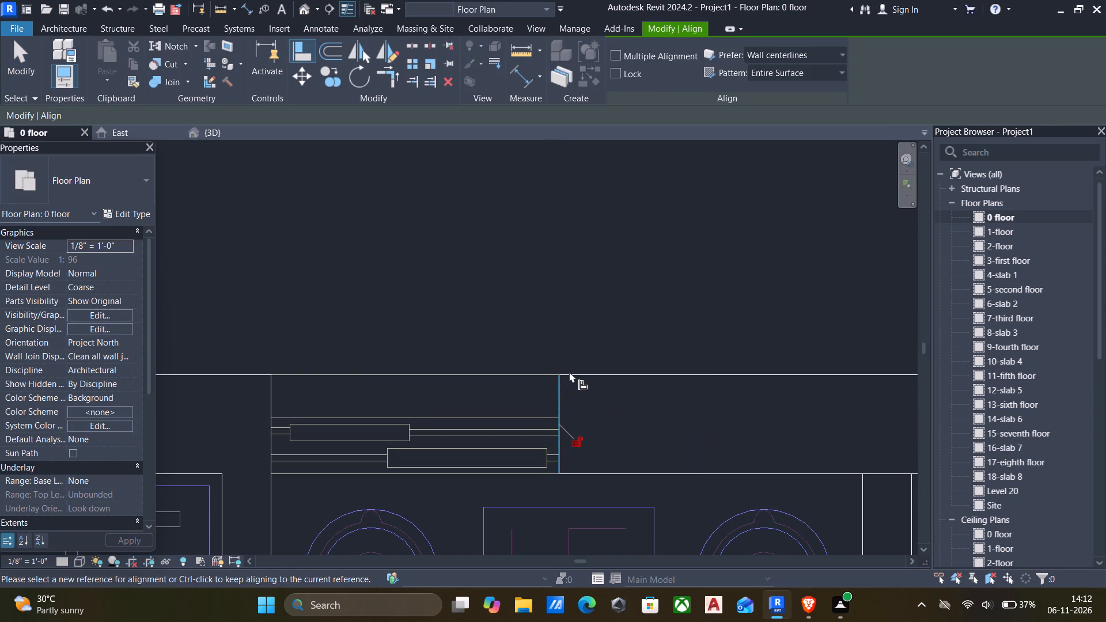
key(Escape)
click(589, 374)
key(Escape)
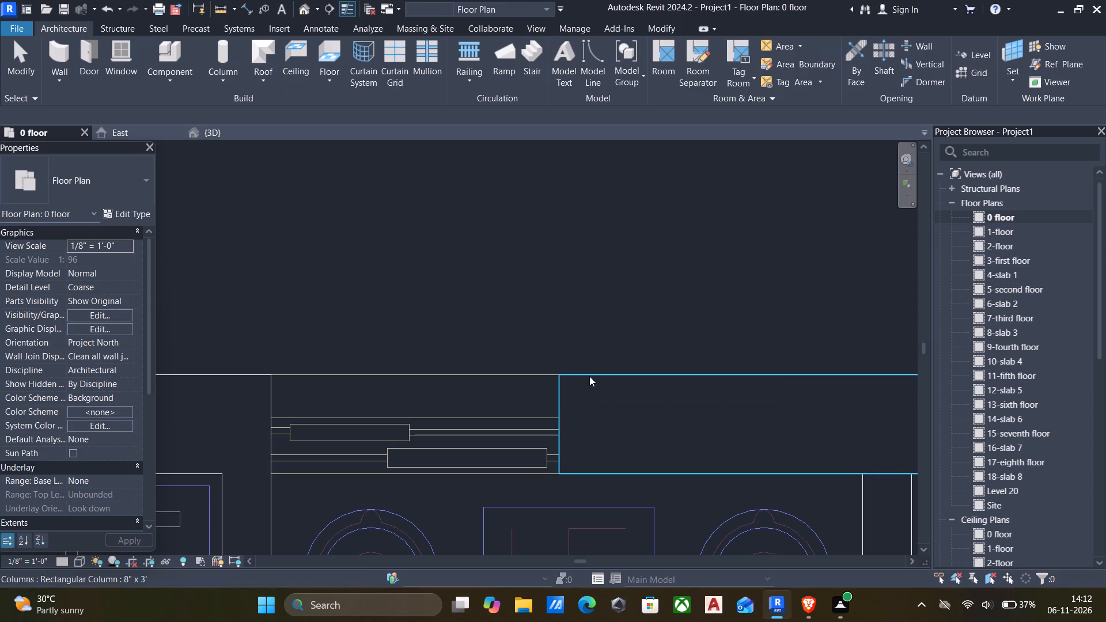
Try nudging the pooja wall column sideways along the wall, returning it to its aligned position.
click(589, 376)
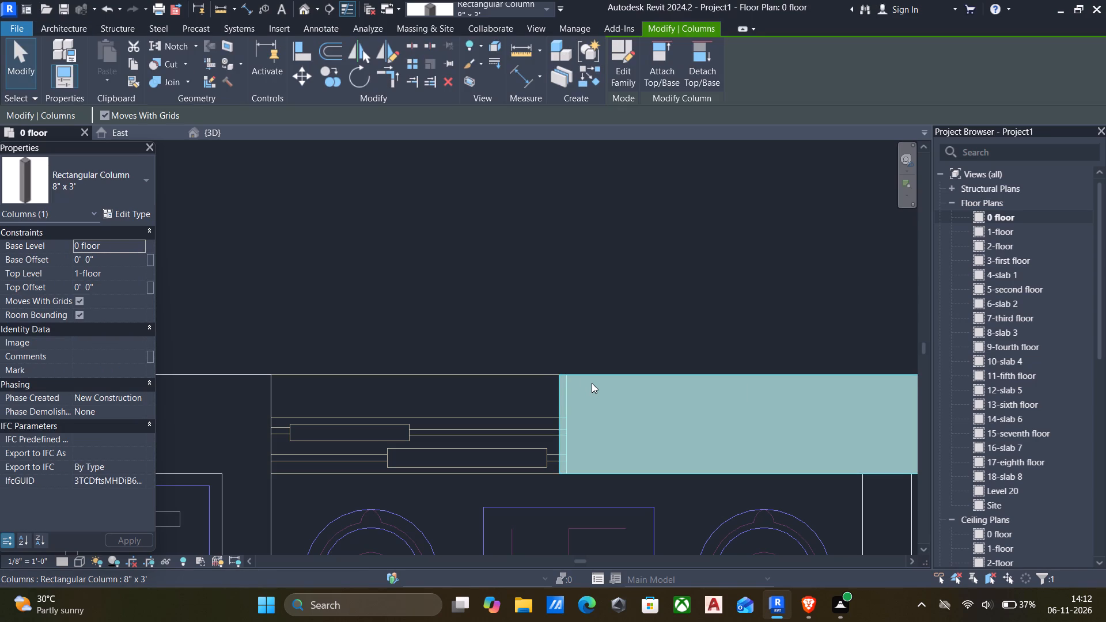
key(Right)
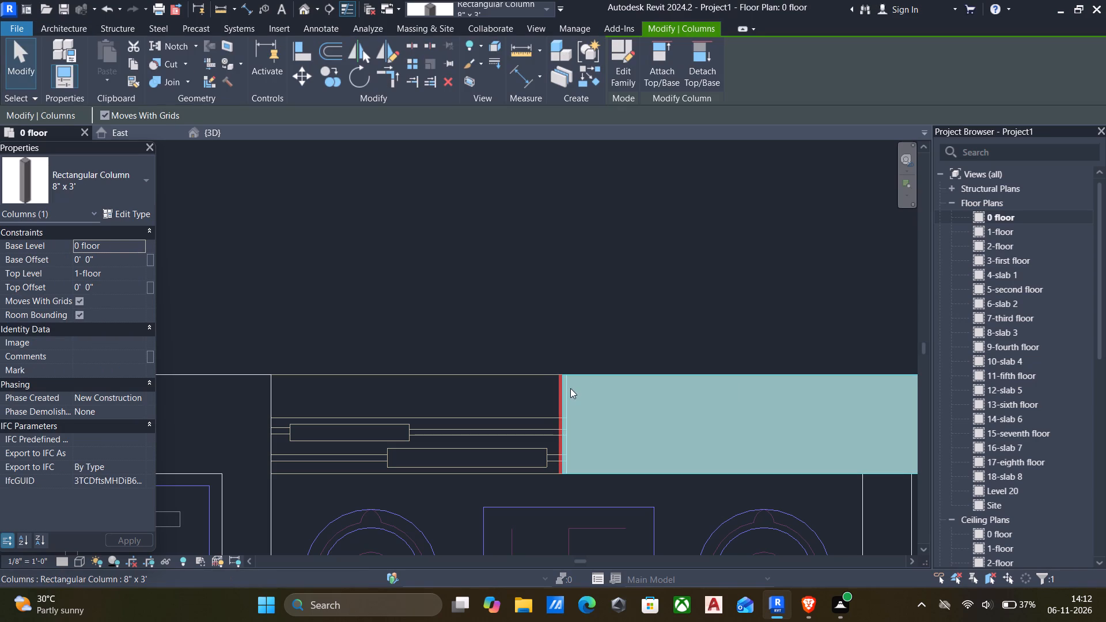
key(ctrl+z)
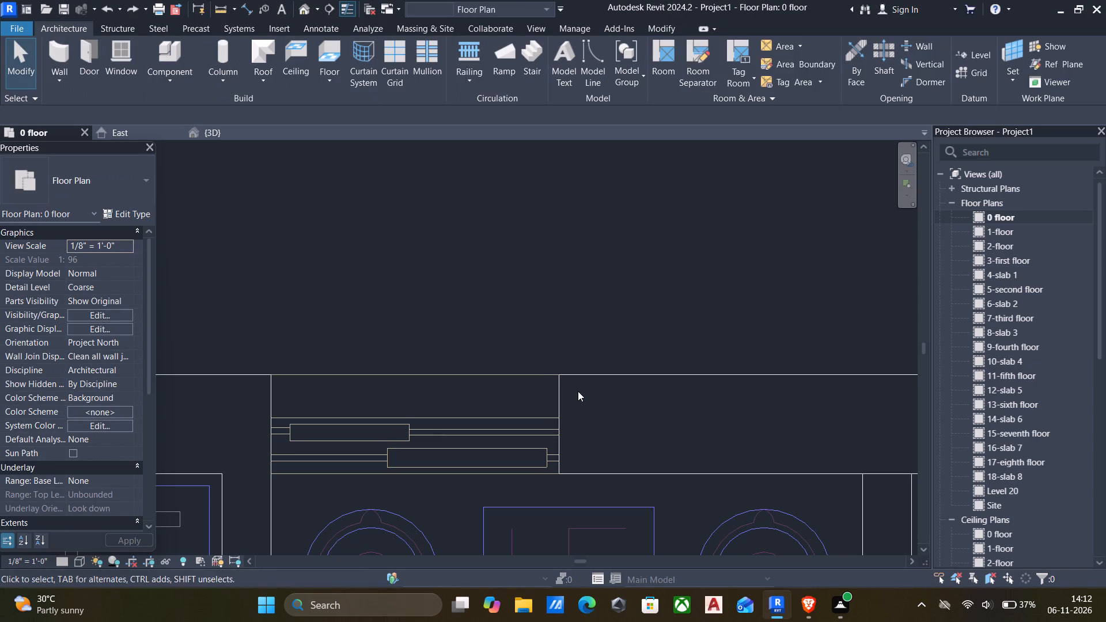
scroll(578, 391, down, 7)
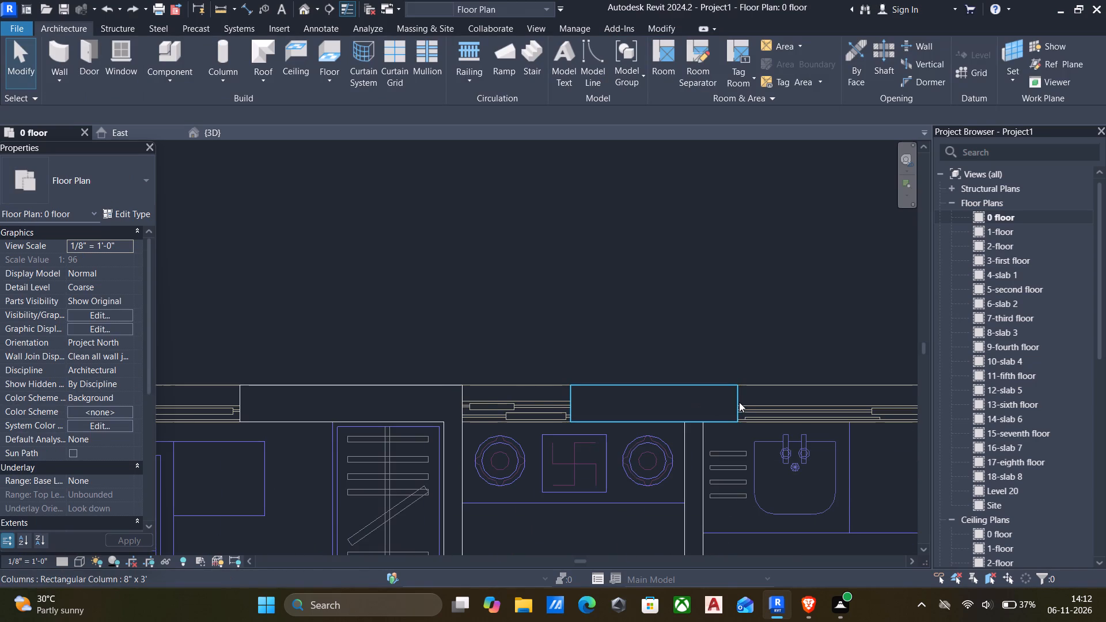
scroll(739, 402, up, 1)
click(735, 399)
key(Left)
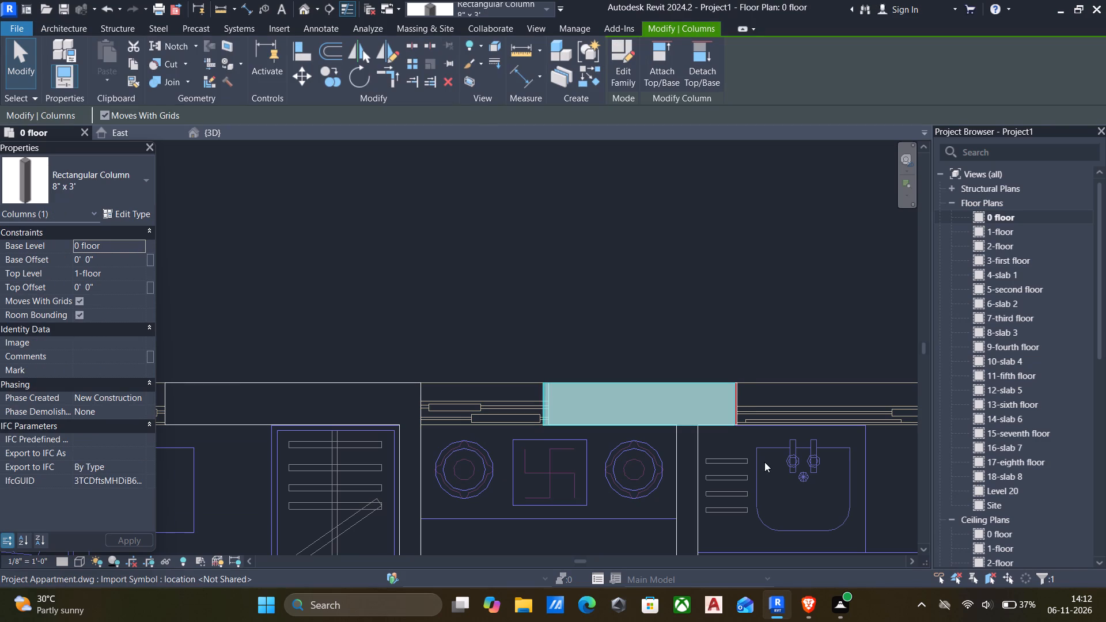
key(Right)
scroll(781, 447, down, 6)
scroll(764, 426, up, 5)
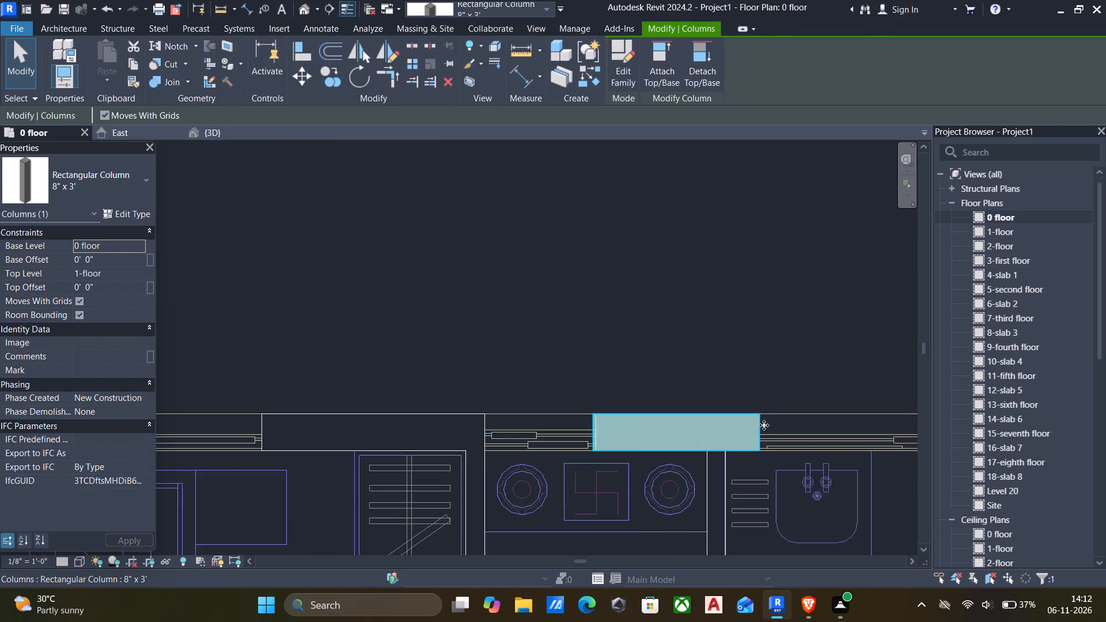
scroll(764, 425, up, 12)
Align the lower edge and balcony-side end of the column at the 12'-4½" x 11'-1" bedroom's outer corner with its red outline.
scroll(745, 447, down, 16)
scroll(743, 453, down, 7)
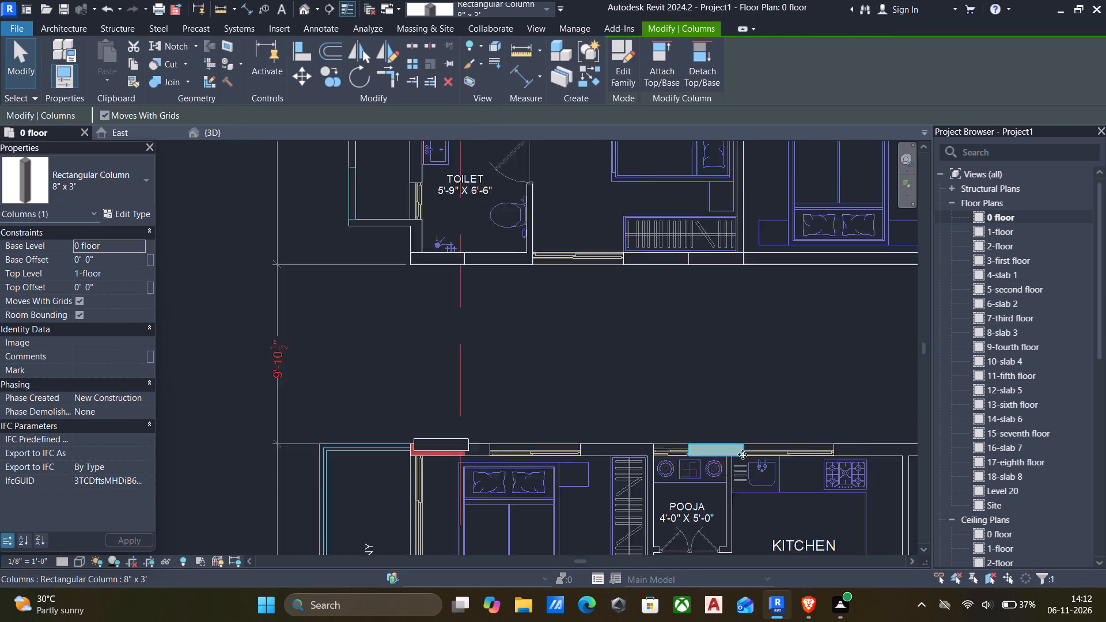
scroll(538, 454, up, 4)
key(a)
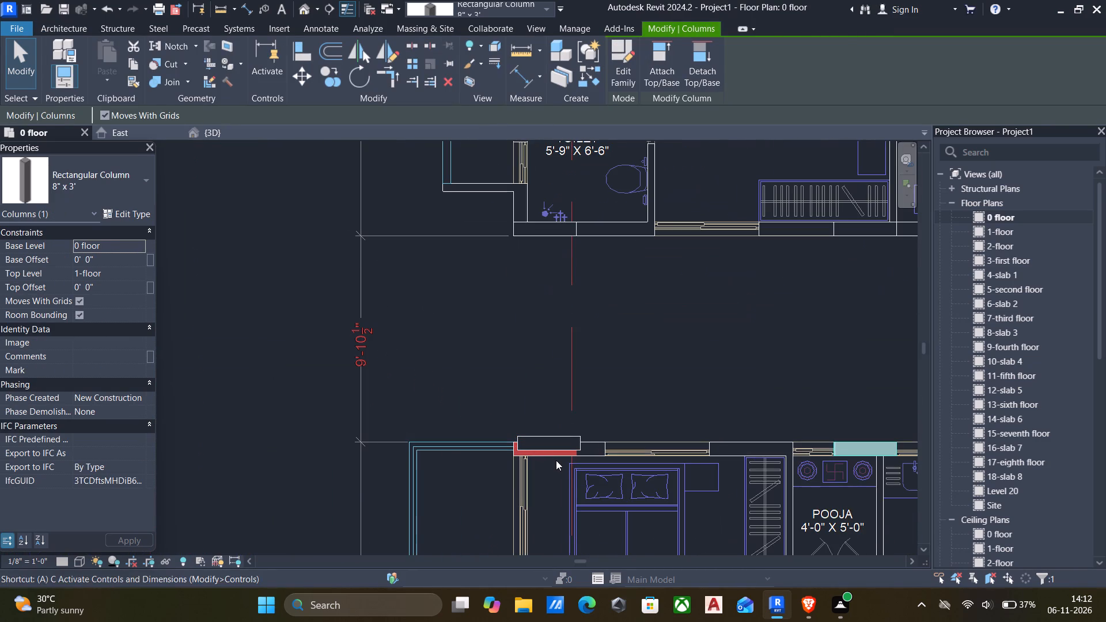
key(l)
scroll(553, 464, up, 9)
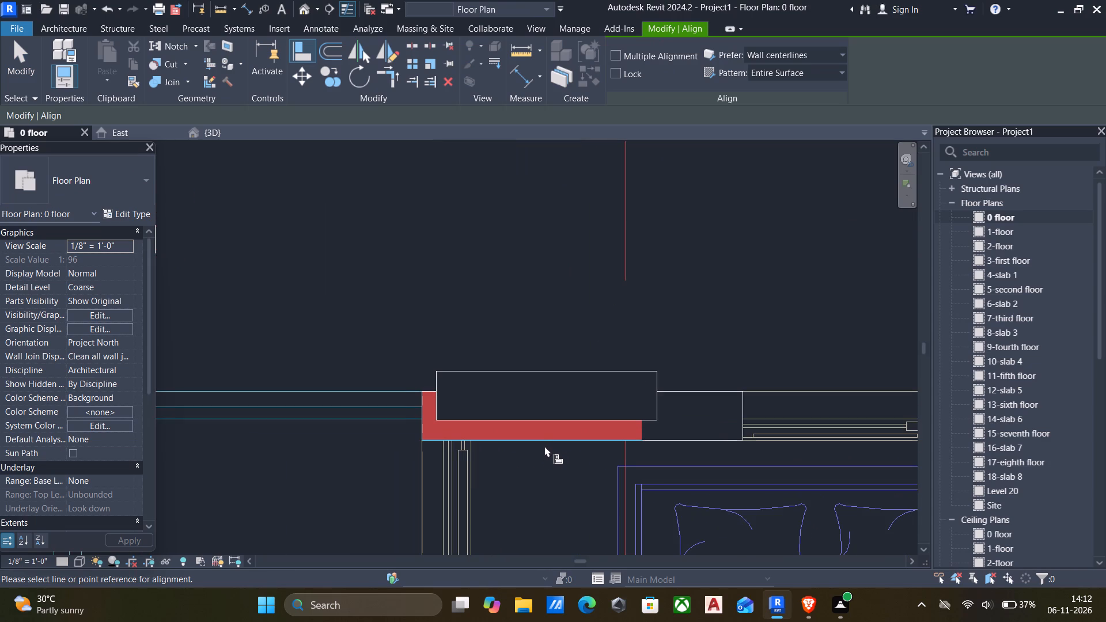
click(544, 446)
click(544, 423)
scroll(402, 410, up, 5)
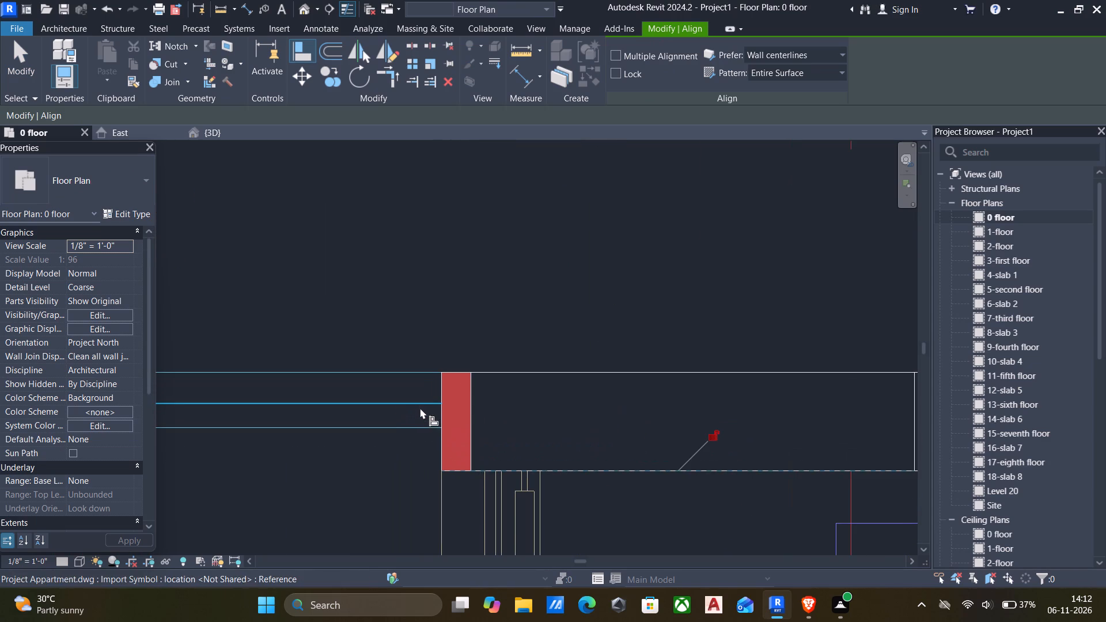
click(442, 413)
click(471, 413)
Align the column beside the 12'-4½" x 11'-1" bedroom's door with the door-side edge and lower end of its red outline.
scroll(471, 413, down, 3)
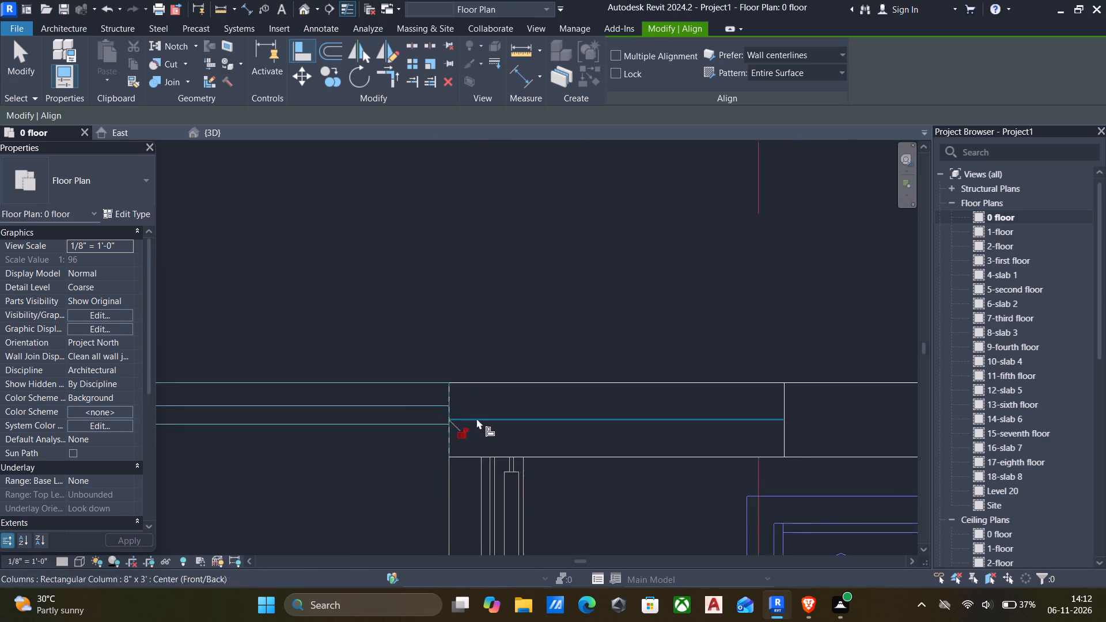
scroll(476, 418, down, 4)
scroll(567, 440, down, 4)
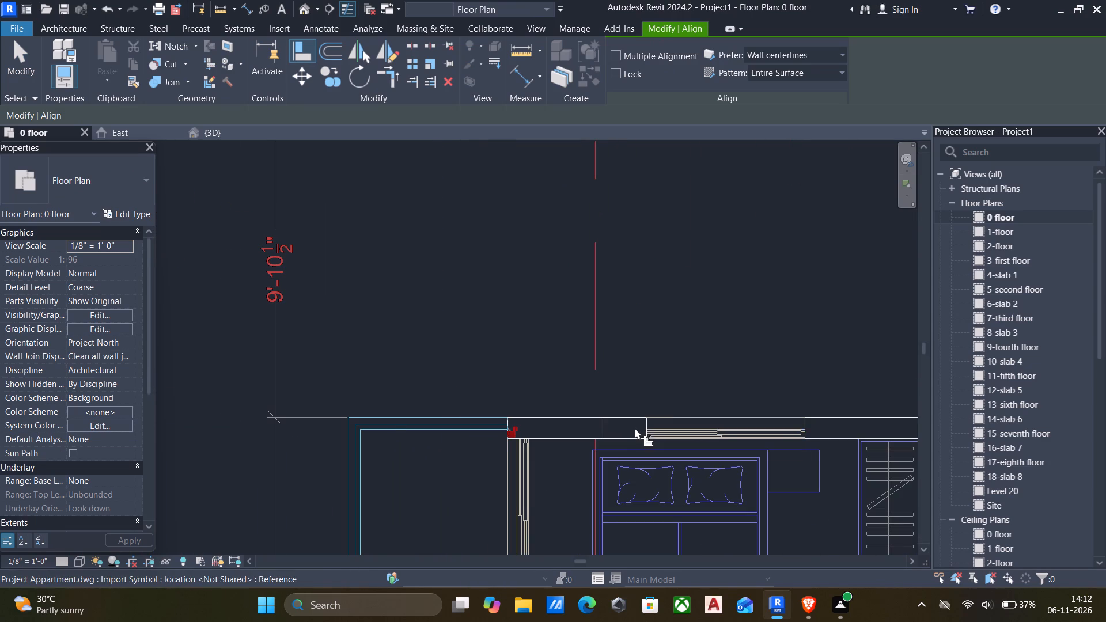
scroll(634, 427, down, 5)
scroll(506, 316, down, 5)
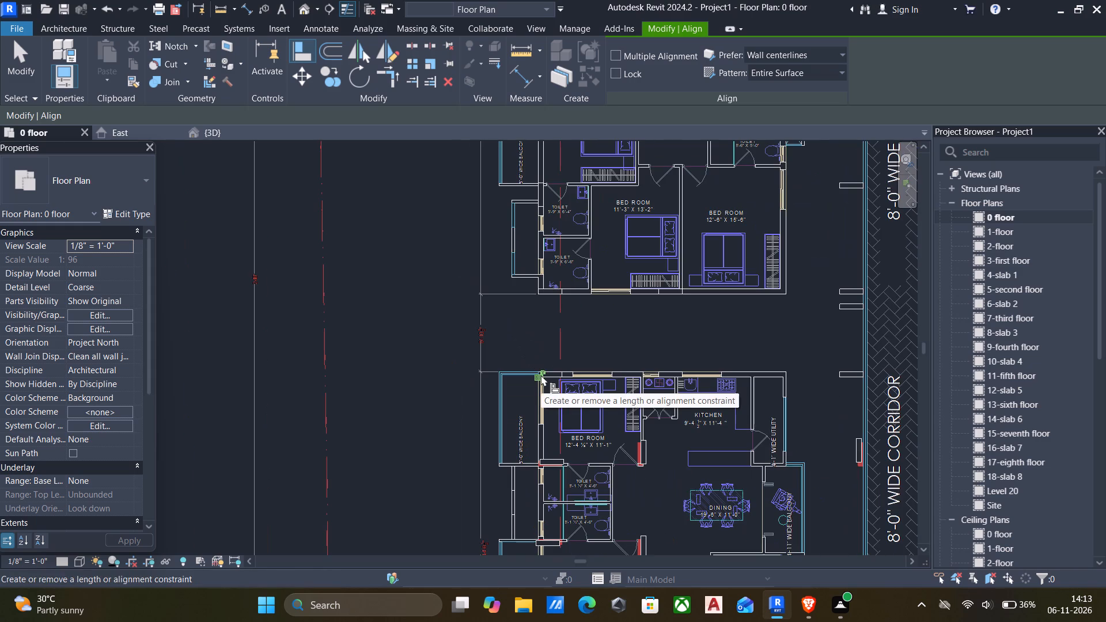
scroll(541, 375, down, 3)
scroll(616, 443, up, 6)
scroll(576, 411, up, 4)
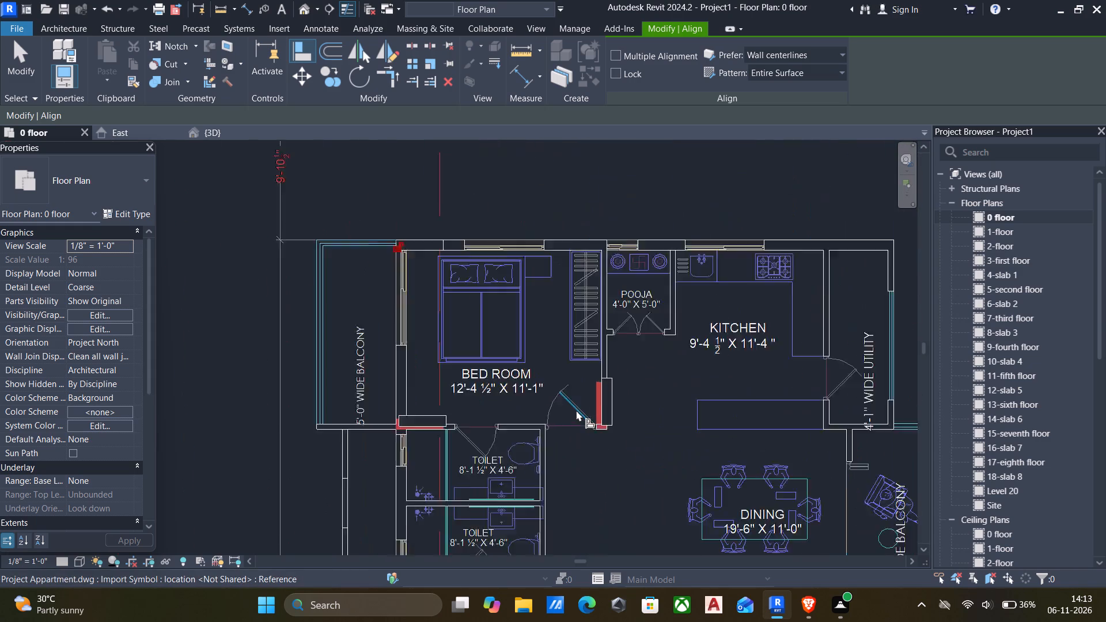
scroll(576, 410, up, 5)
click(626, 403)
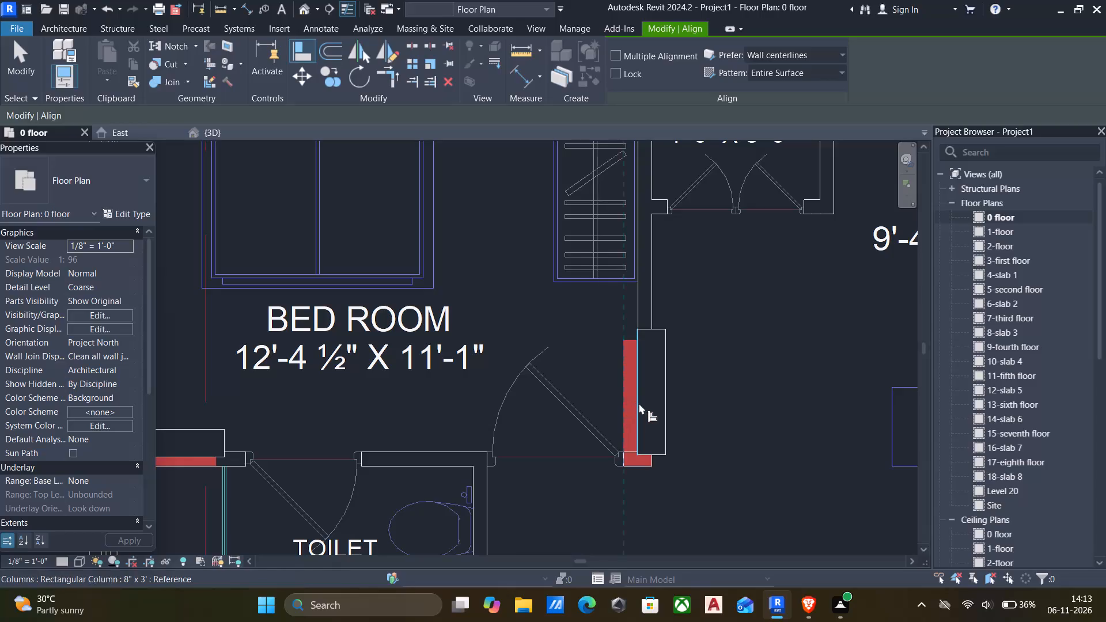
click(639, 403)
scroll(651, 439, up, 5)
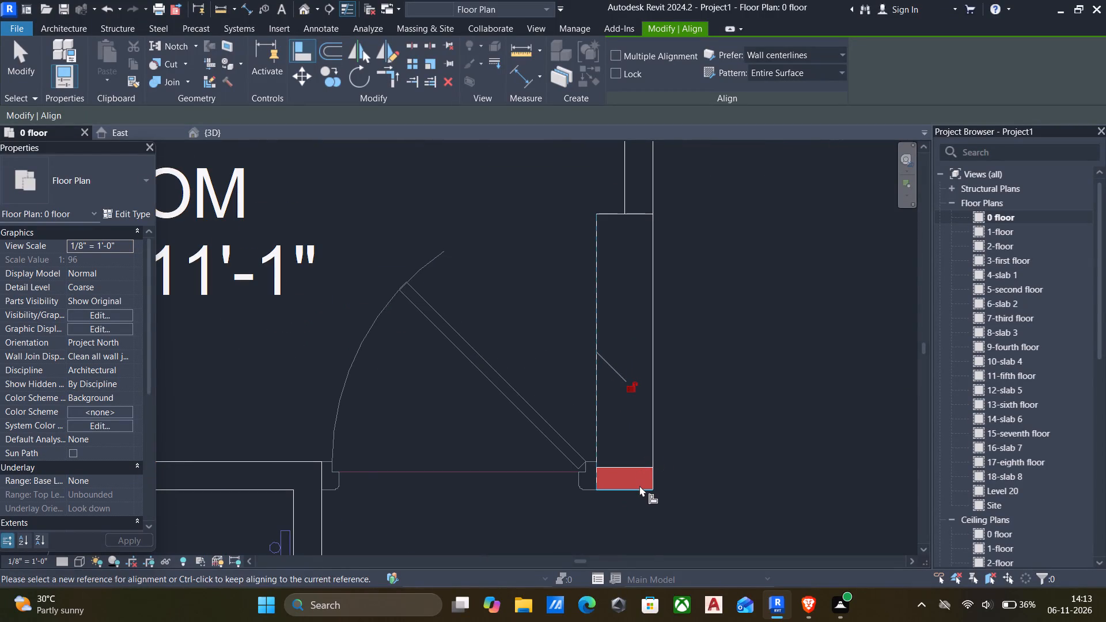
click(638, 487)
click(631, 465)
Align the column between the 12'-4½" x 11'-1" bedroom and toilet with the lower edge and balcony-side end of its red outline.
scroll(631, 465, down, 7)
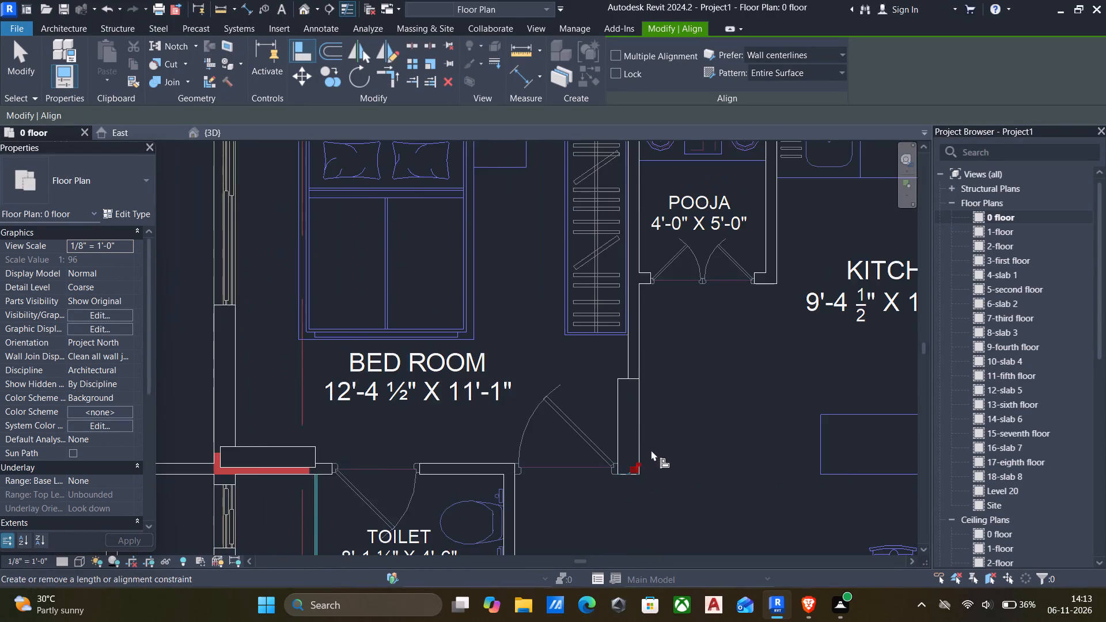
scroll(651, 449, down, 6)
scroll(409, 485, up, 5)
scroll(536, 451, up, 9)
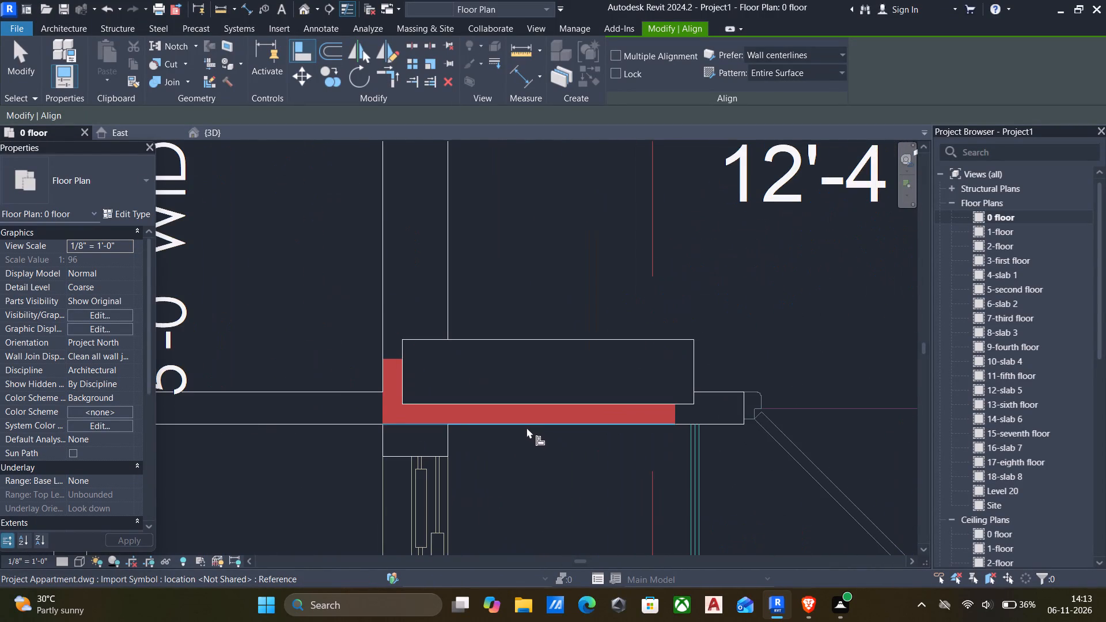
click(527, 427)
click(522, 407)
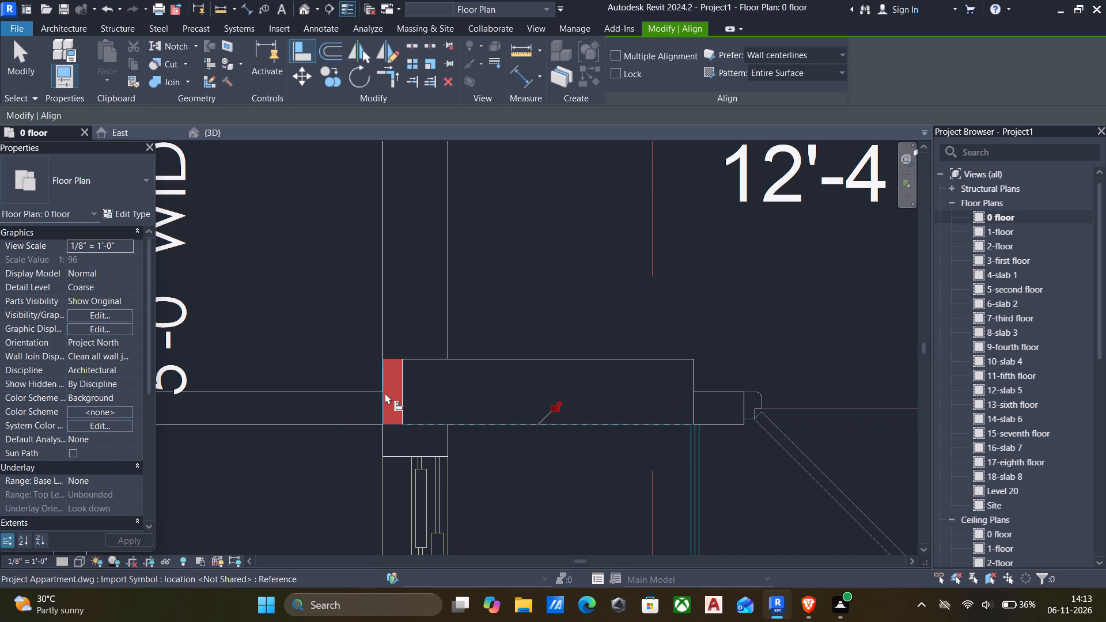
click(381, 393)
click(406, 393)
Align the column beside the 12'-4½" x 11'-0" bedroom's door with the door-side edge and lower end of its red outline.
scroll(411, 397, down, 7)
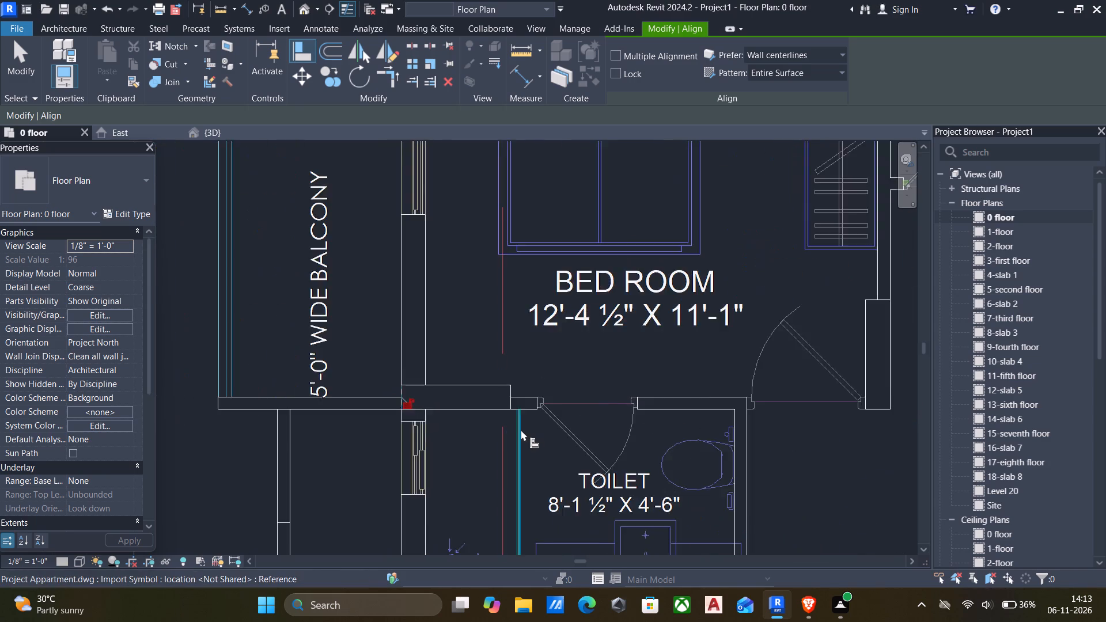
scroll(525, 430, down, 11)
middle_drag(569, 442, 525, 324)
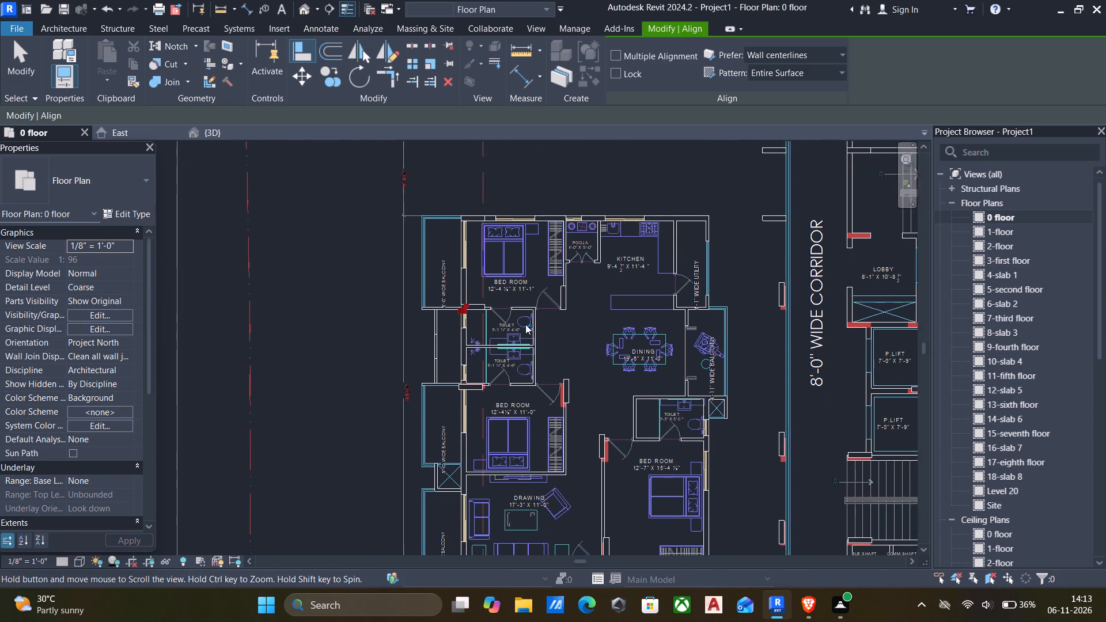
scroll(554, 399, up, 16)
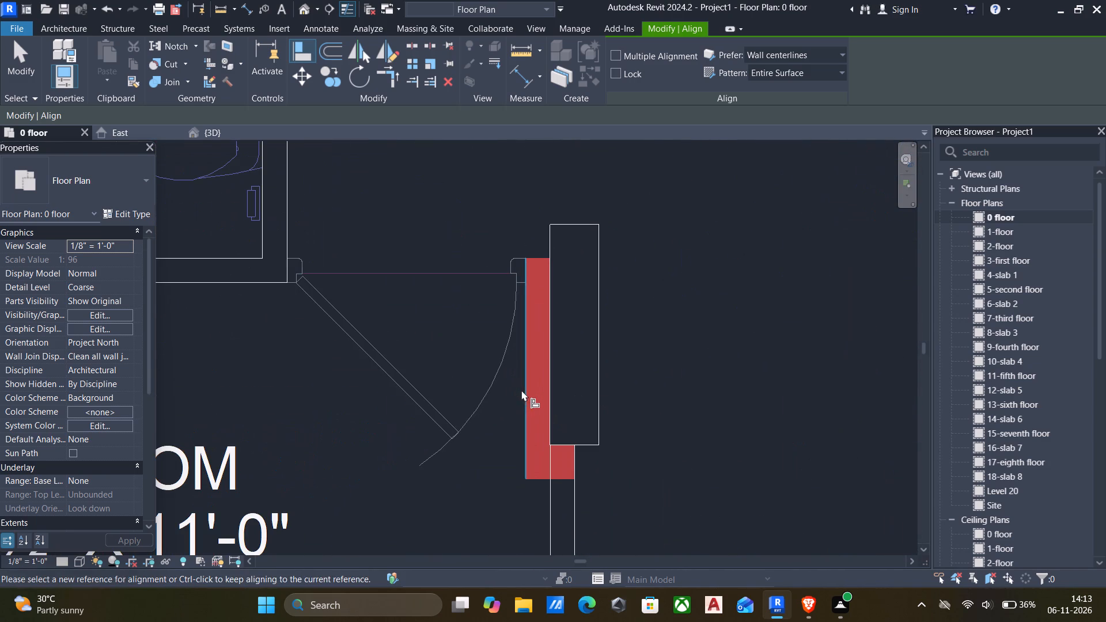
click(524, 392)
click(550, 389)
scroll(562, 478, up, 2)
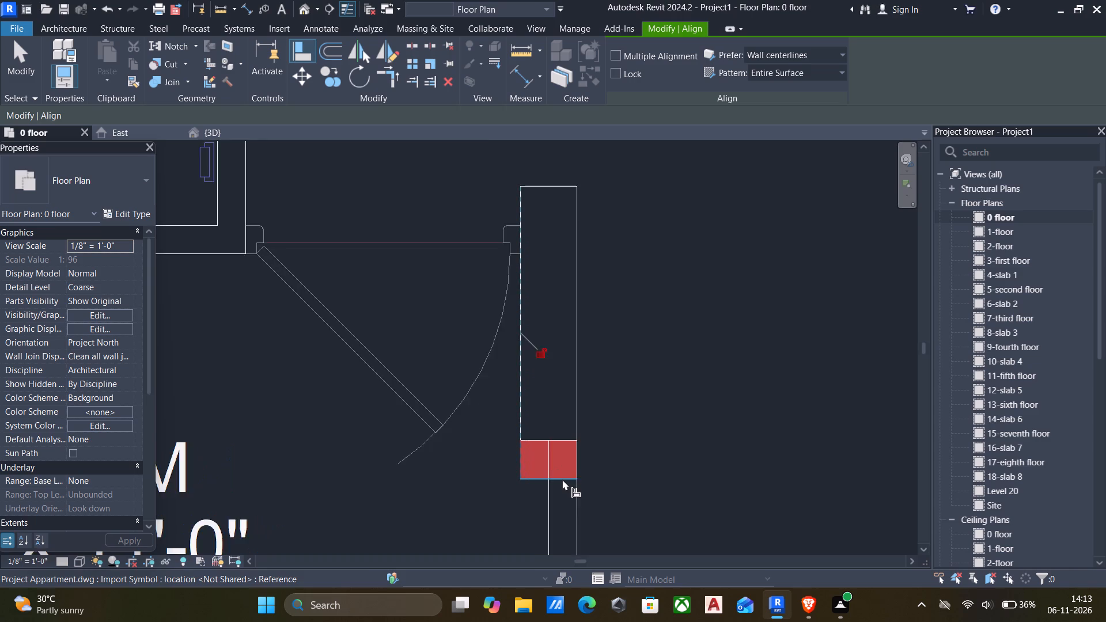
scroll(562, 479, up, 2)
click(563, 479)
click(560, 420)
Align the column beside the 12'-7" x 15'-4½" bedroom's door with the door-side edge and lower end of its red outline.
scroll(566, 431, down, 15)
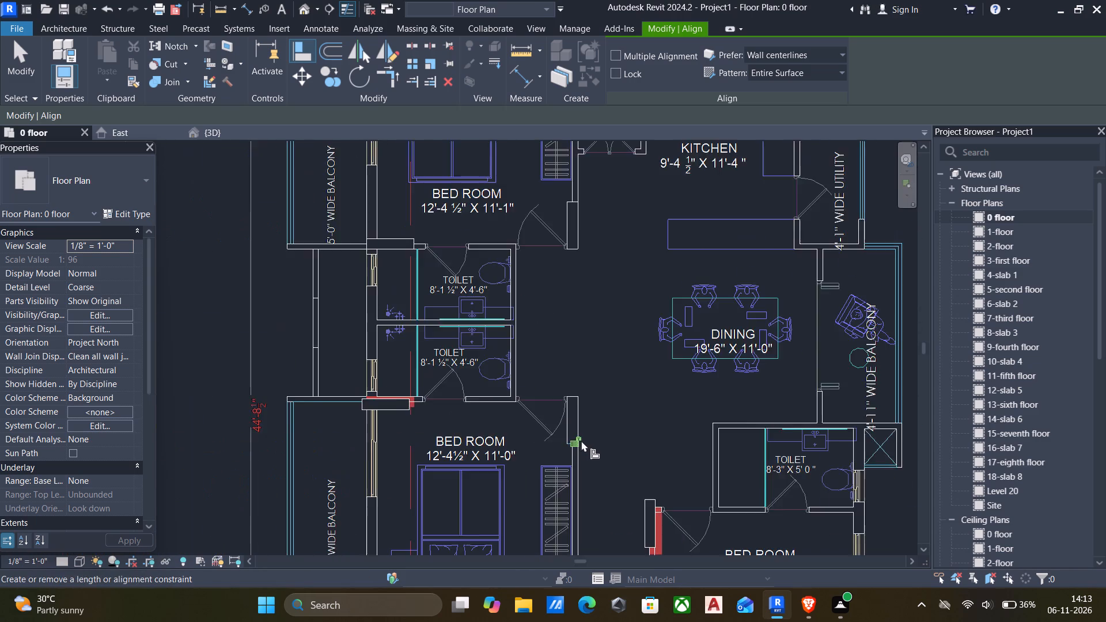
scroll(583, 439, down, 5)
scroll(625, 501, up, 13)
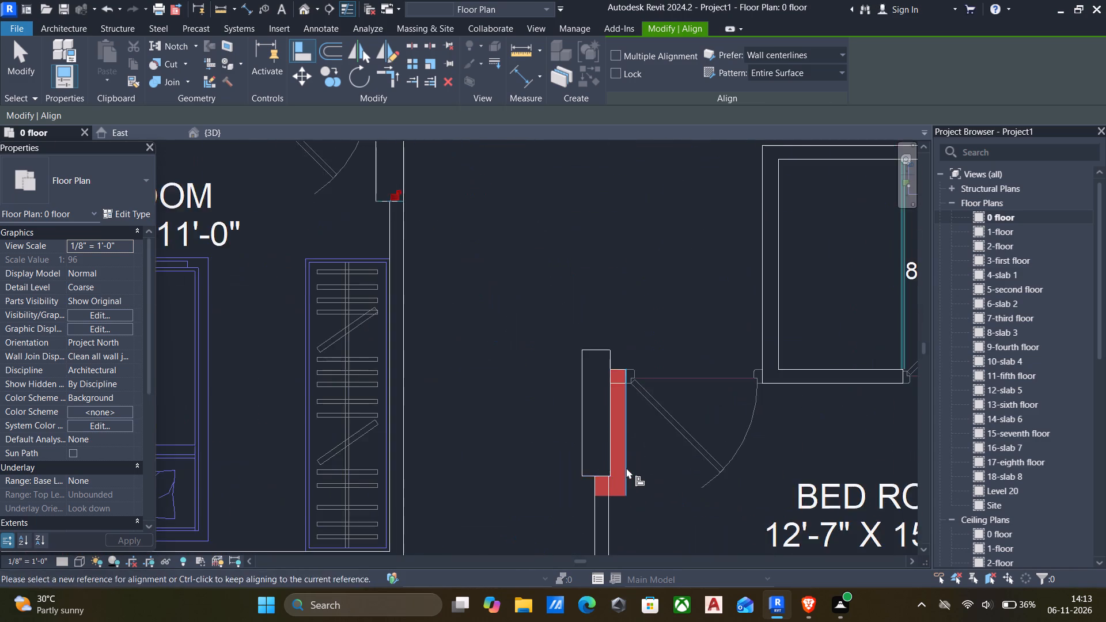
scroll(626, 468, up, 3)
click(622, 460)
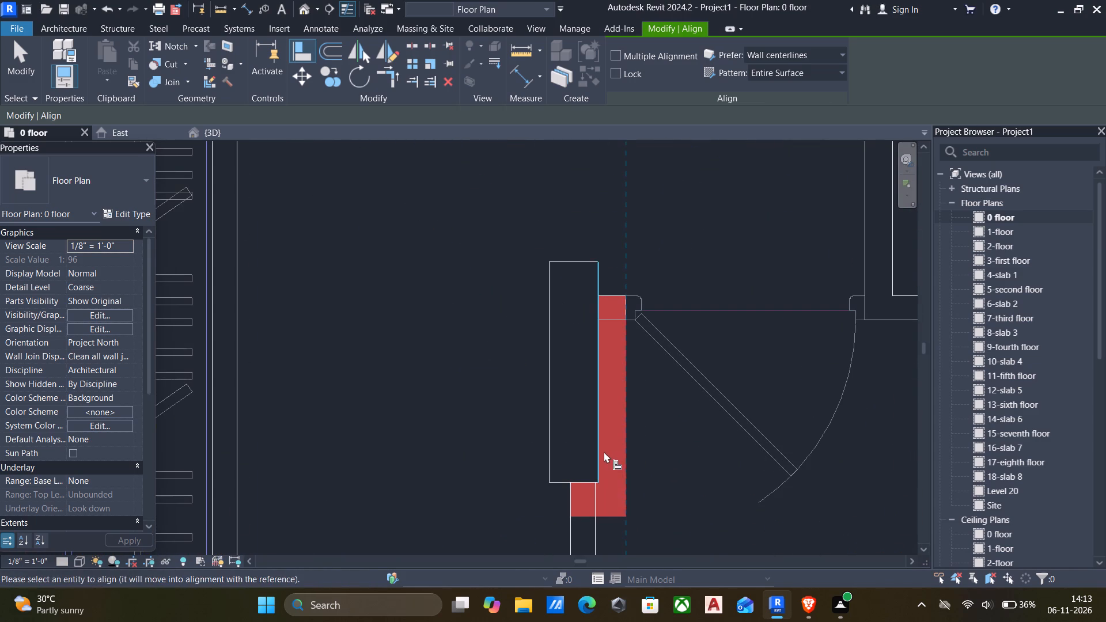
click(601, 452)
scroll(612, 515, up, 3)
click(613, 516)
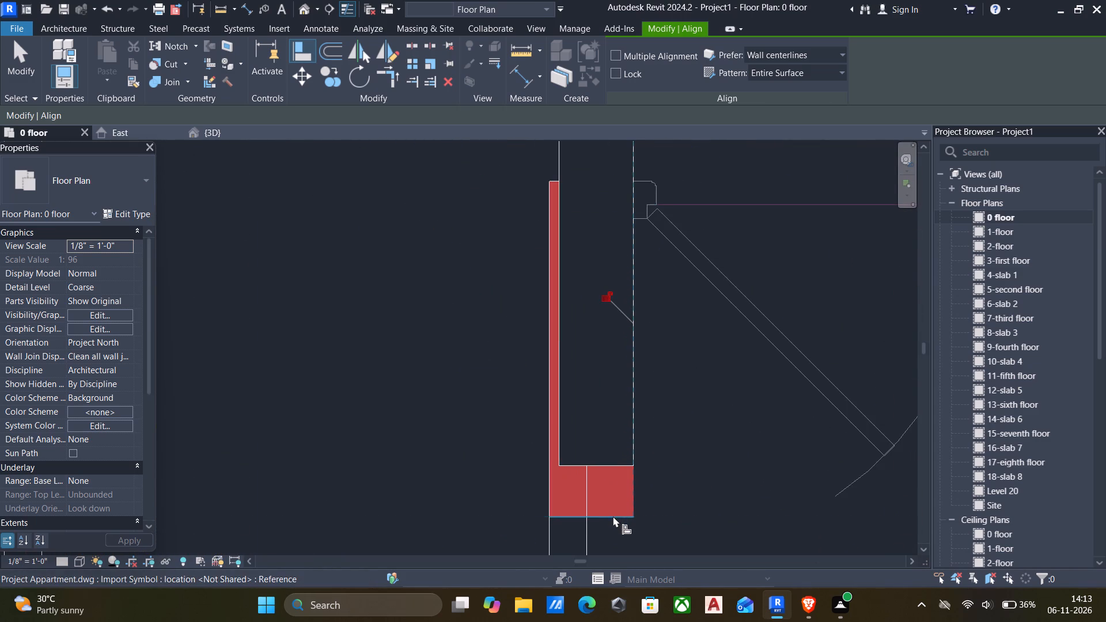
click(607, 466)
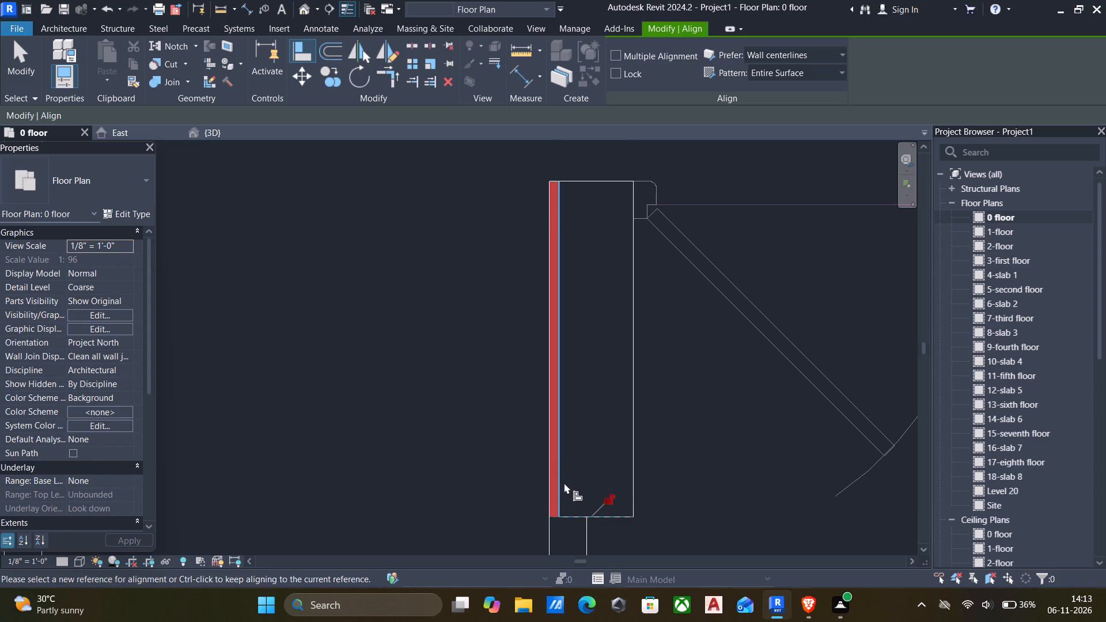
Align the same column's long edge away from the door with the matching edge of its red outline.
scroll(565, 483, down, 2)
click(552, 466)
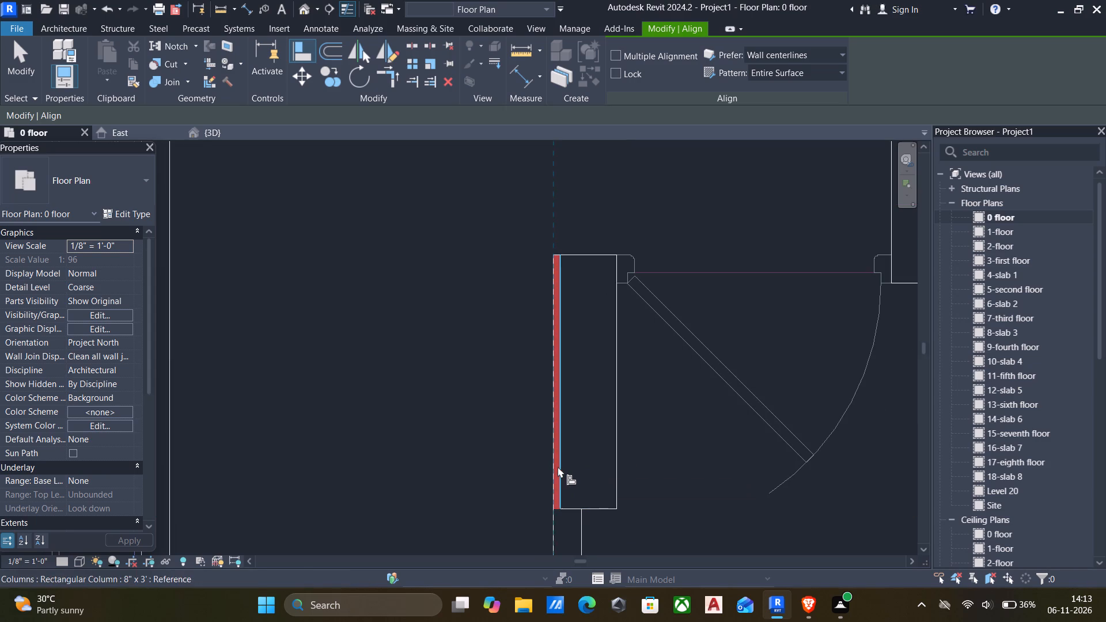
click(558, 466)
Temporarily hide the column beside the 12'-7" x 15'-4½" bedroom's door to expose its full red outline.
scroll(640, 477, down, 2)
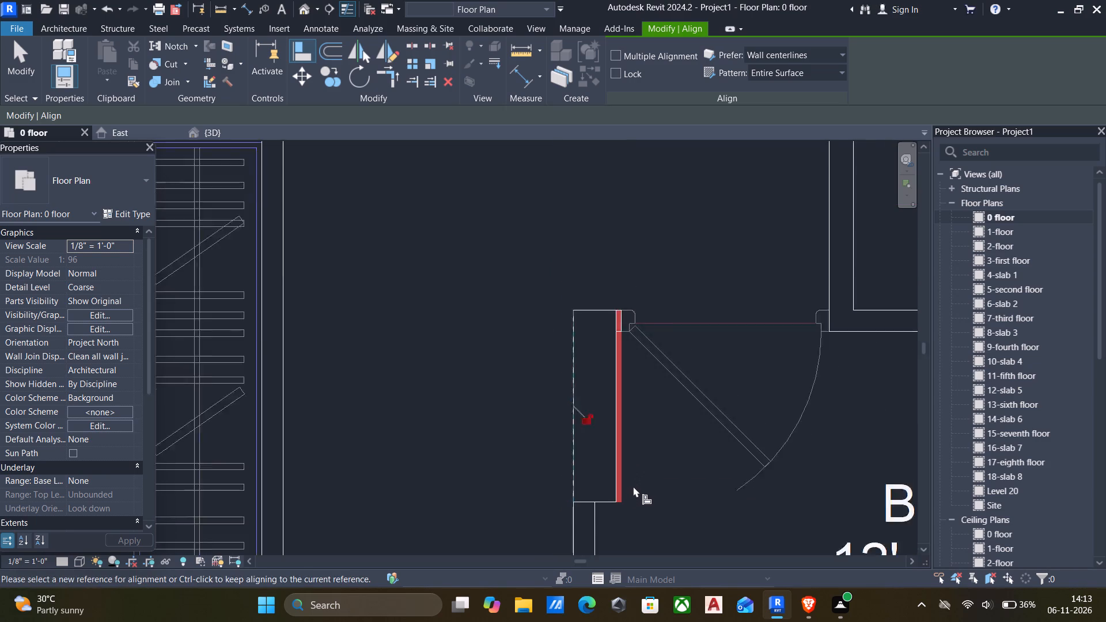
scroll(633, 486, down, 5)
middle_drag(628, 488, 523, 342)
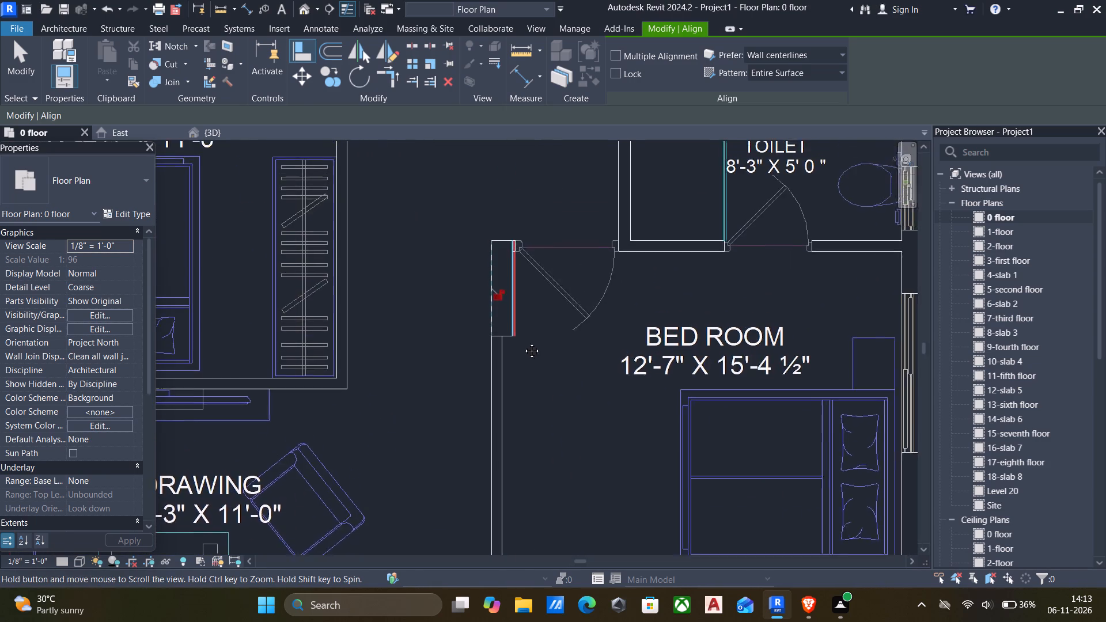
middle_drag(523, 342, 529, 354)
scroll(541, 367, up, 6)
key(Escape)
scroll(514, 363, up, 4)
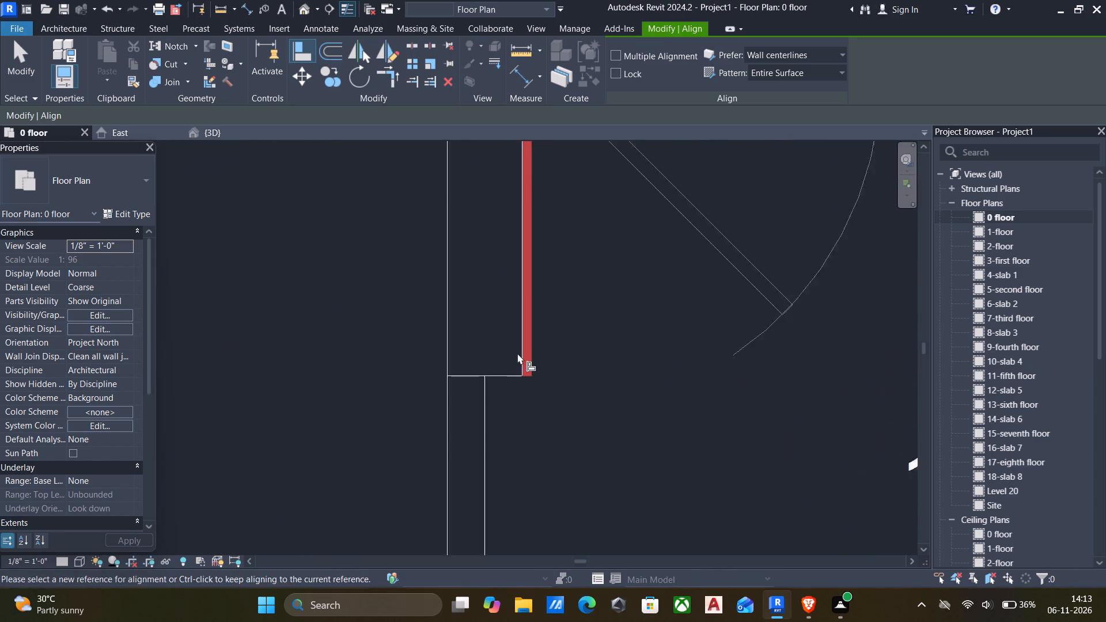
key(Escape)
click(521, 355)
key(h)
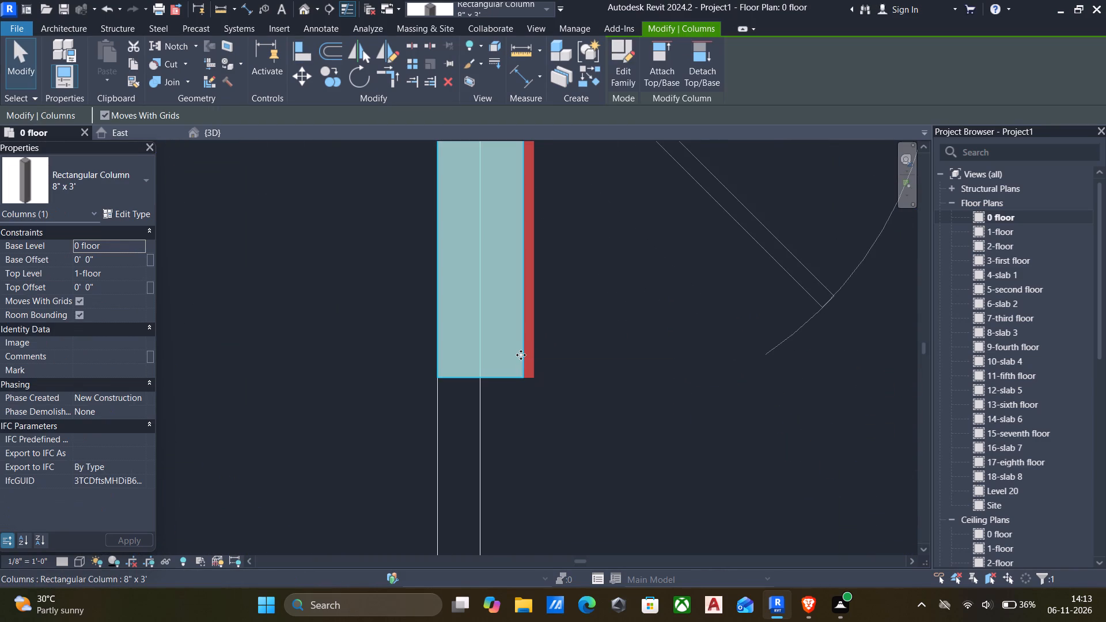
key(h)
Check the red outline's width with an aligned dimension without placing it, and restore the temporarily hidden column.
key(d)
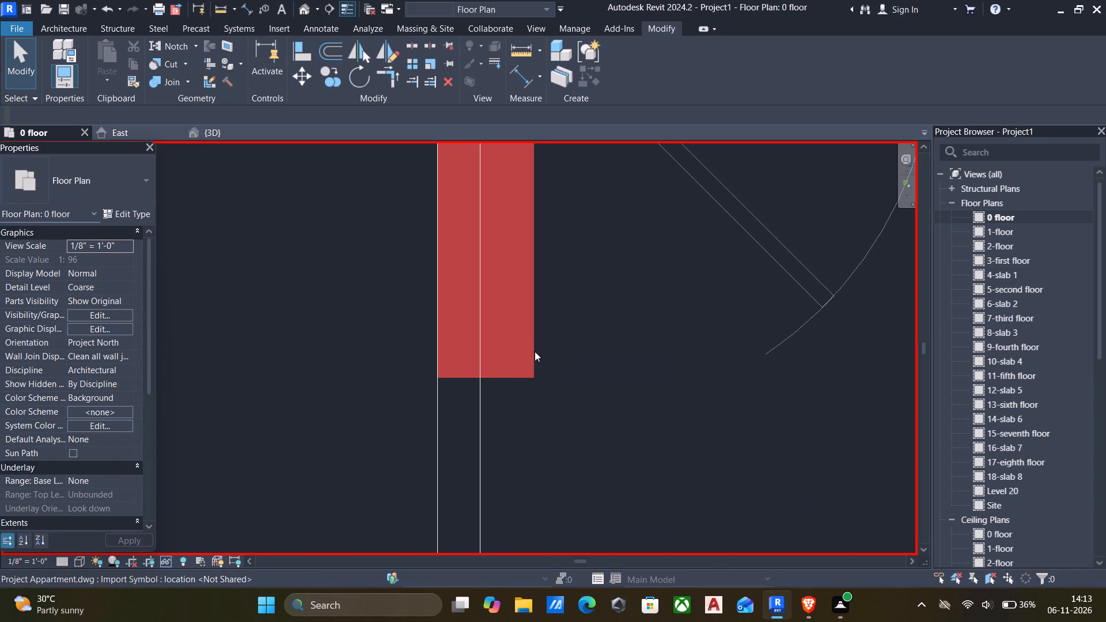
key(i)
click(532, 351)
click(437, 348)
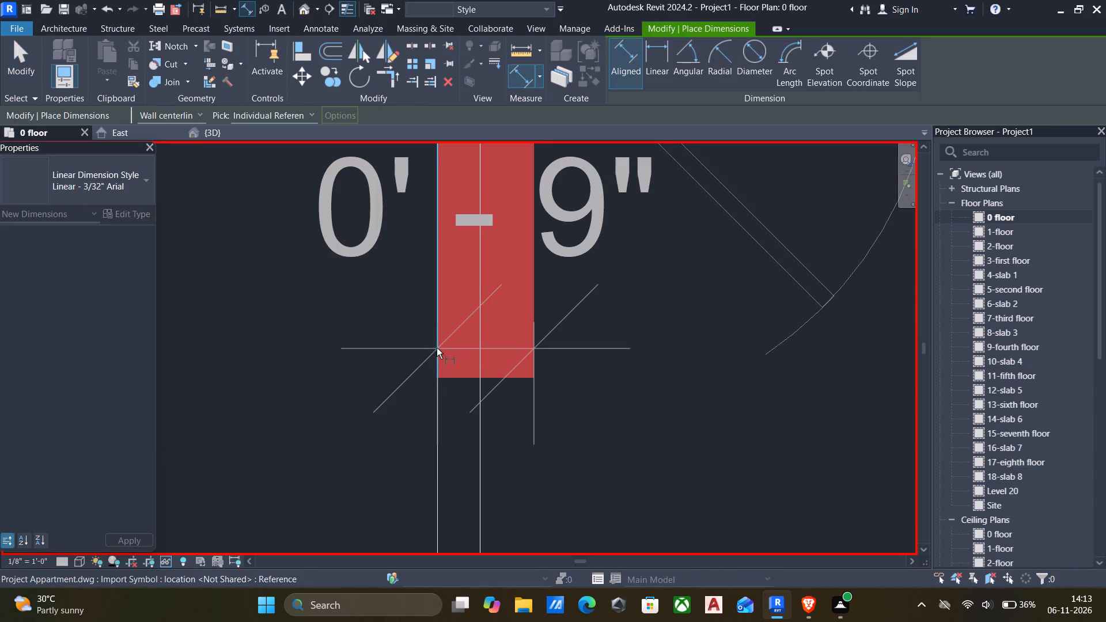
scroll(433, 355, down, 2)
key(Escape)
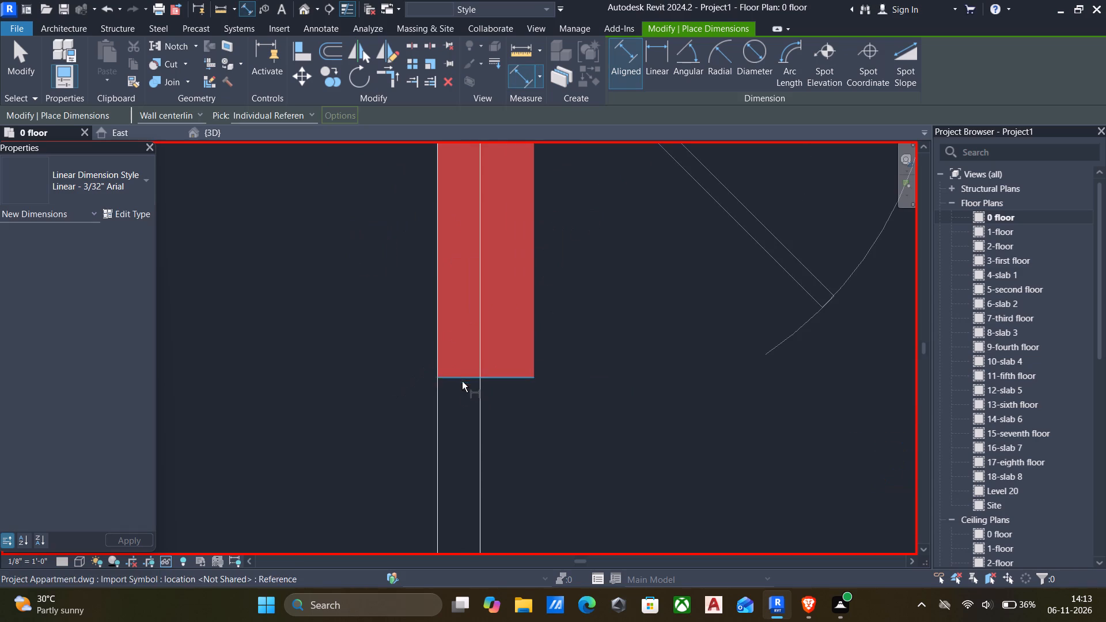
scroll(484, 397, down, 10)
key(Escape)
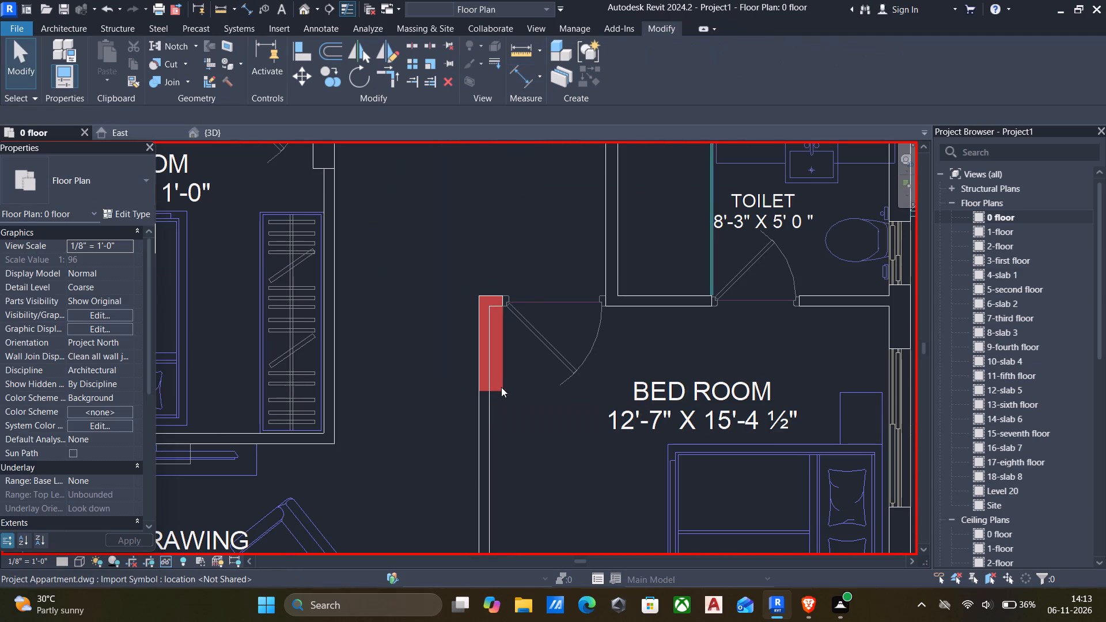
text(hr)
key(Escape)
Duplicate the type of the column beside the 12'-7" x 15'-4½" bedroom's door as 9" x 3'.
scroll(503, 377, up, 3)
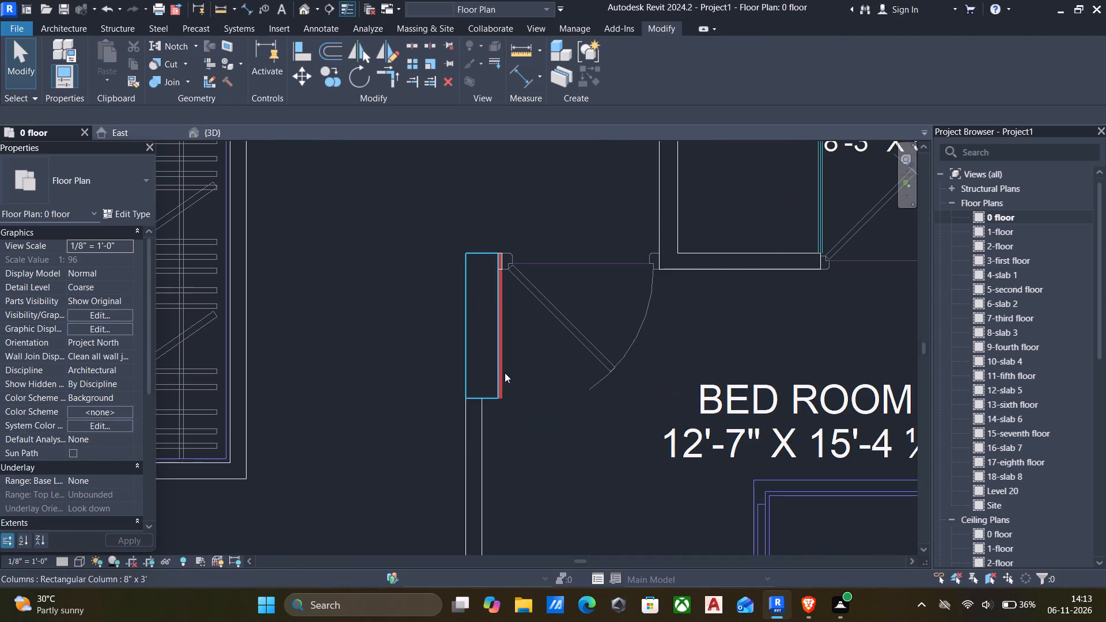
scroll(499, 376, up, 4)
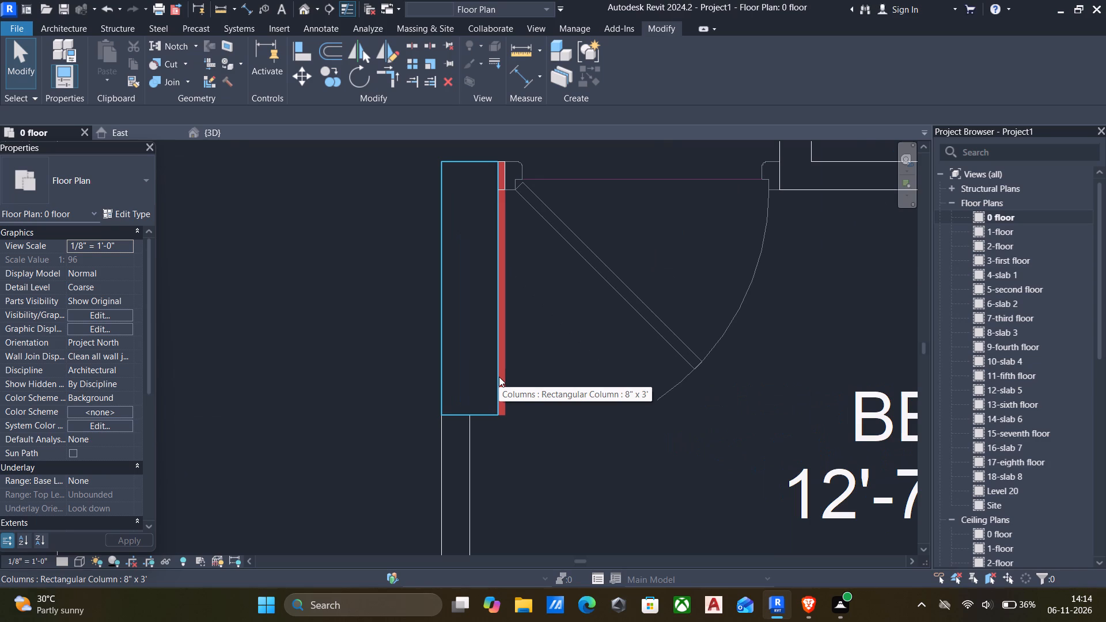
click(499, 377)
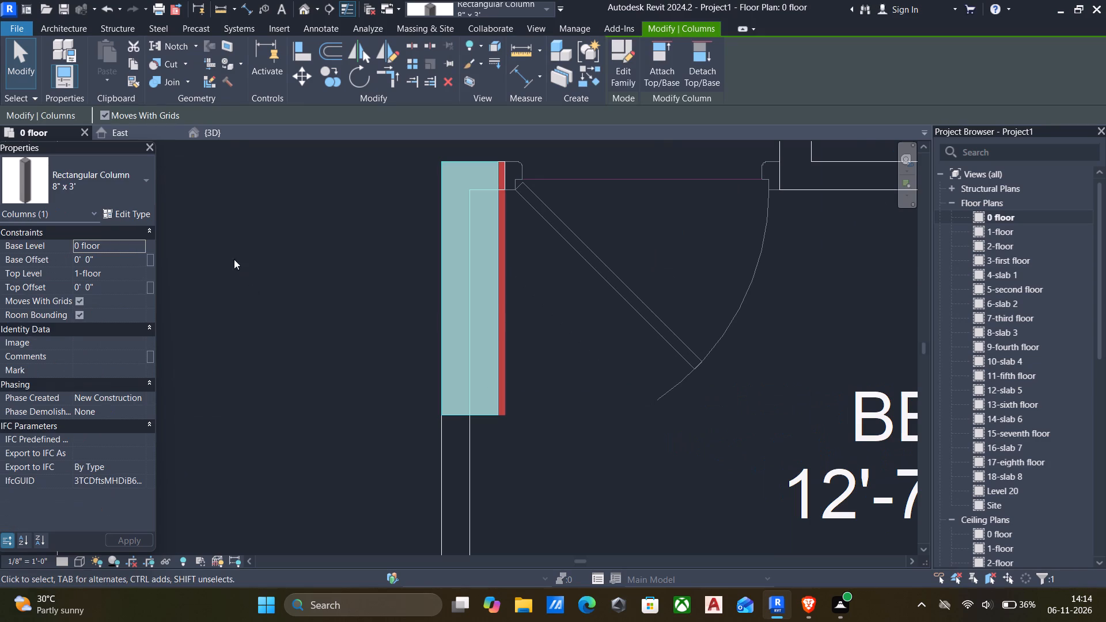
click(134, 212)
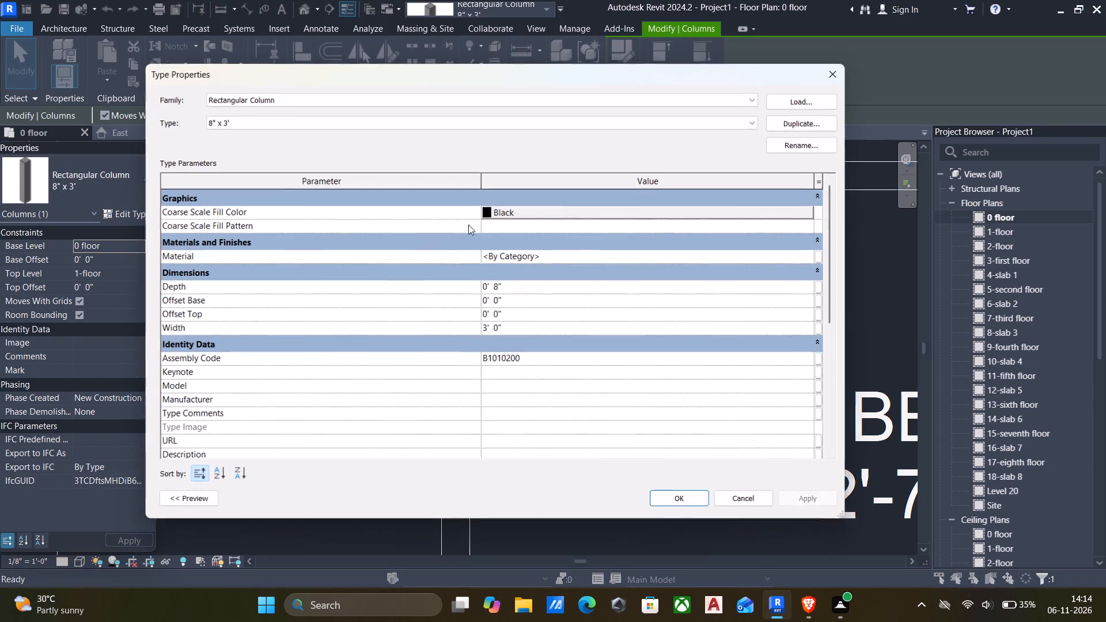
click(810, 120)
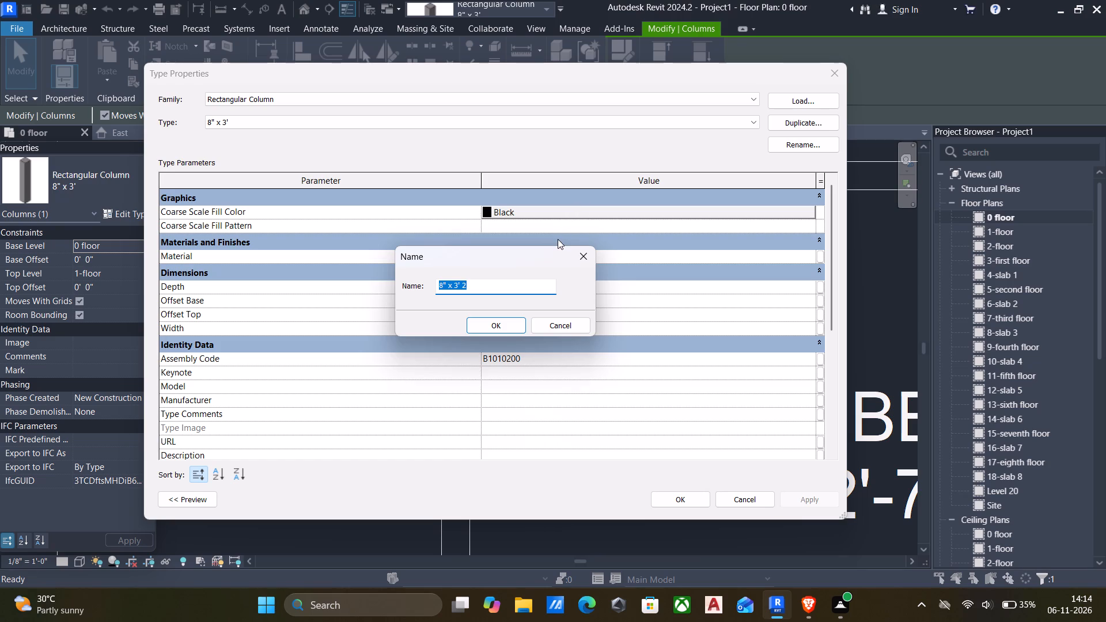
key(BackSpace)
key(9)
text(")
key(space)
key(3)
key(BackSpace)
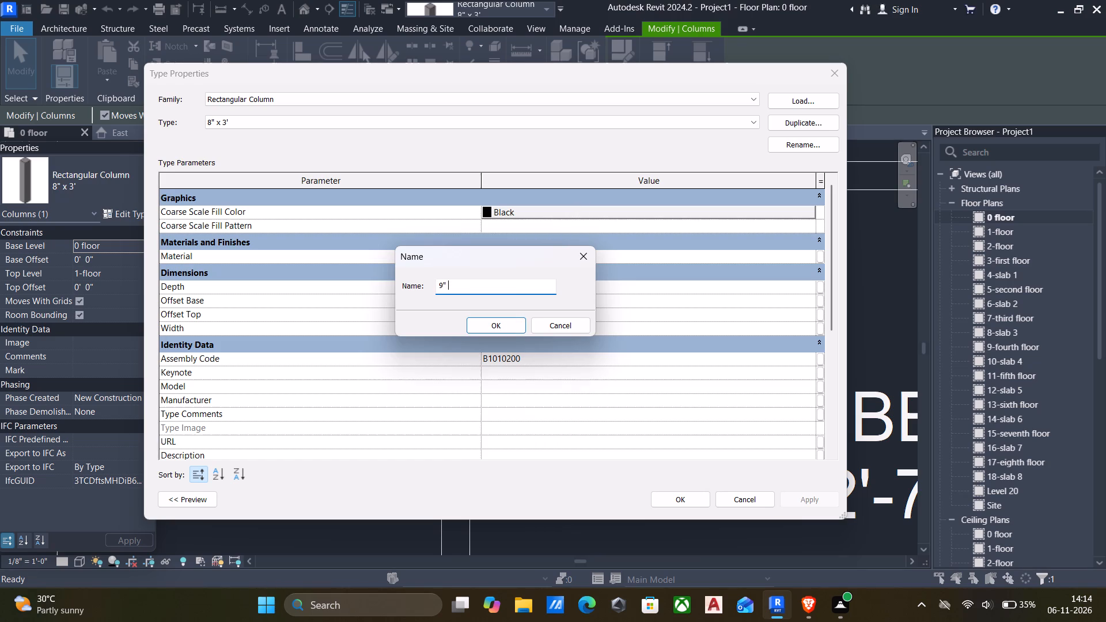
key(x)
key(space)
text(3')
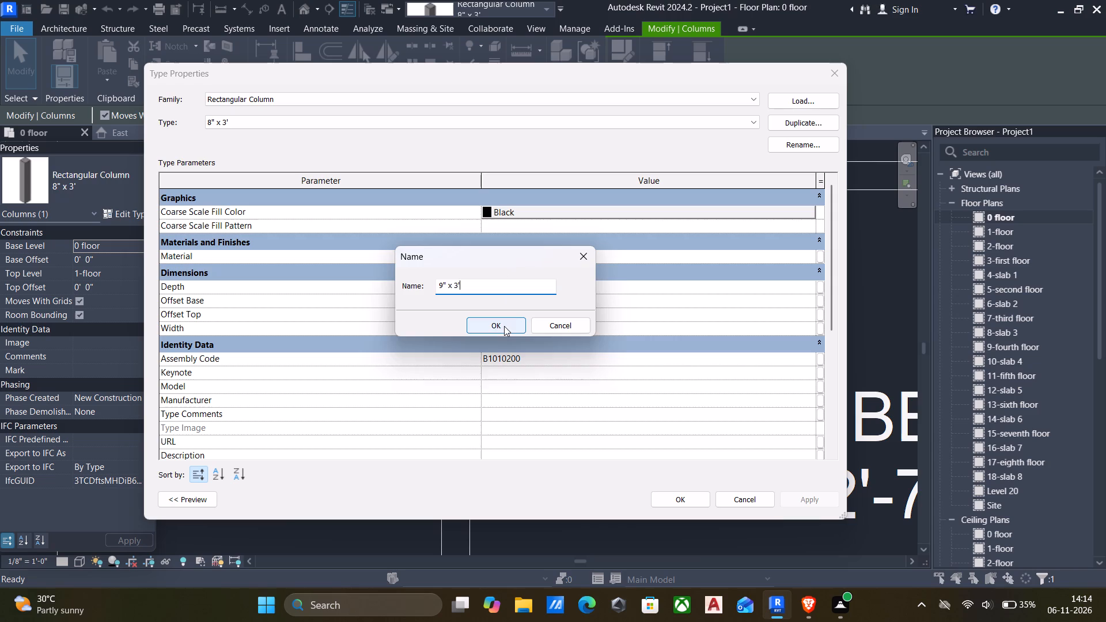
click(504, 326)
Set the 9" x 3' column type's depth to 9" and apply it to the bedroom-door column.
click(535, 290)
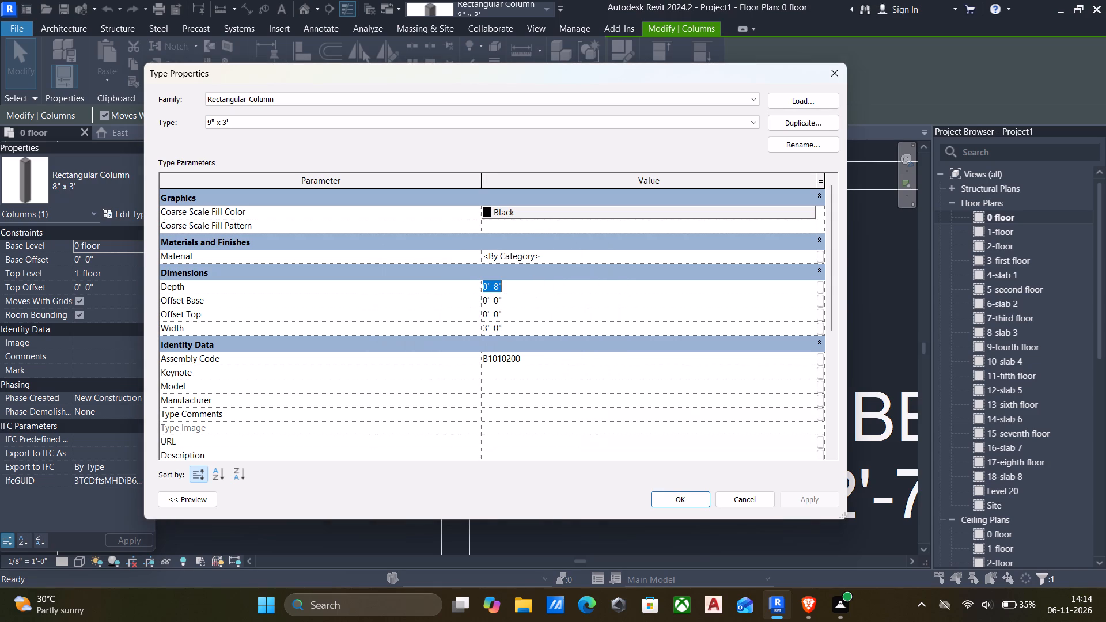
text(9")
key(Return)
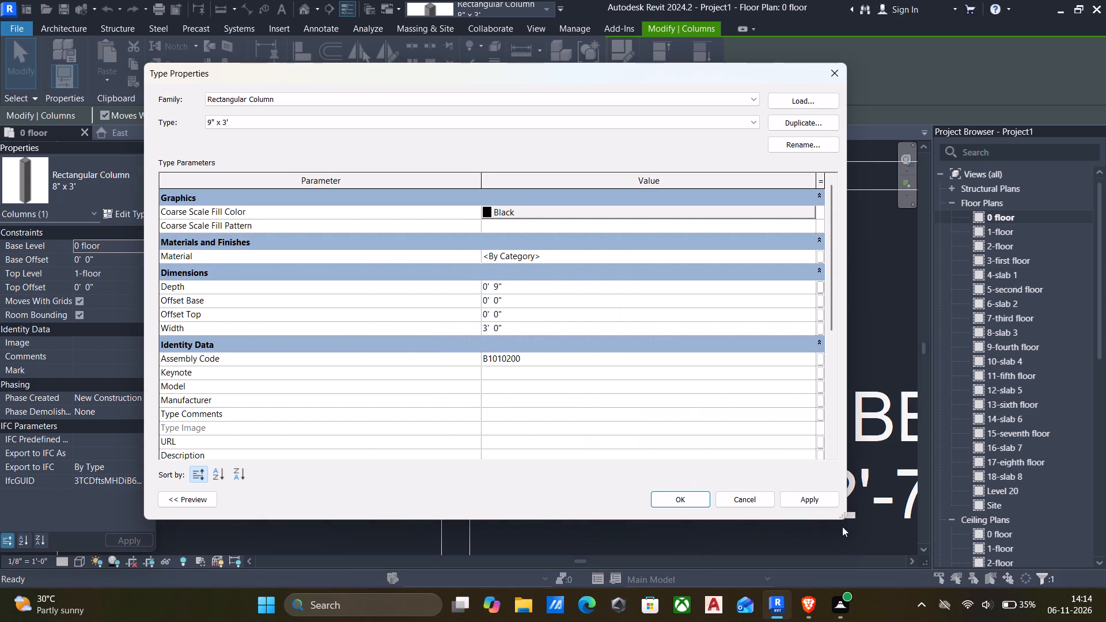
click(817, 503)
click(661, 494)
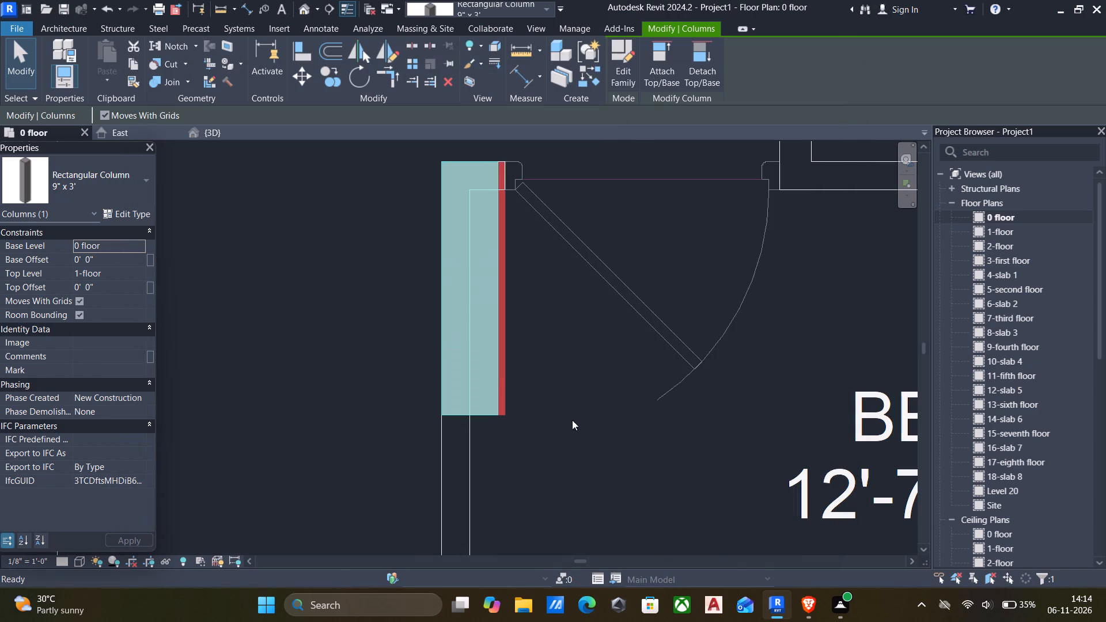
Check the types of the columns on the walls facing the gap between apartments and beside the 8'-0" wide corridor.
scroll(487, 360, down, 13)
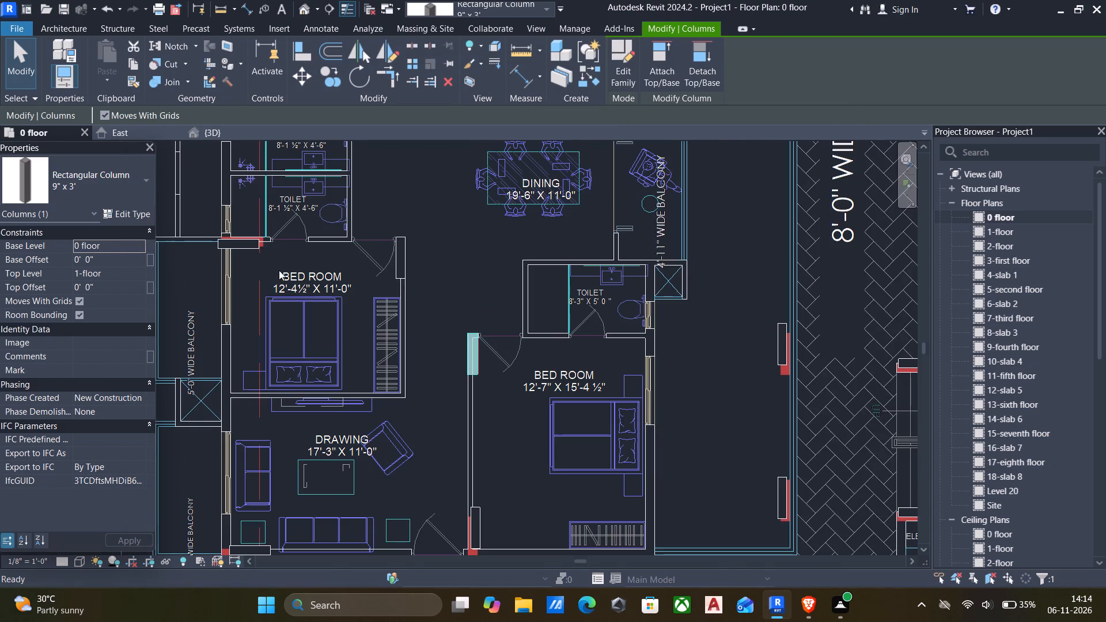
middle_drag(279, 270, 374, 308)
scroll(379, 308, down, 3)
scroll(531, 313, down, 3)
middle_drag(627, 300, 601, 398)
scroll(463, 176, up, 7)
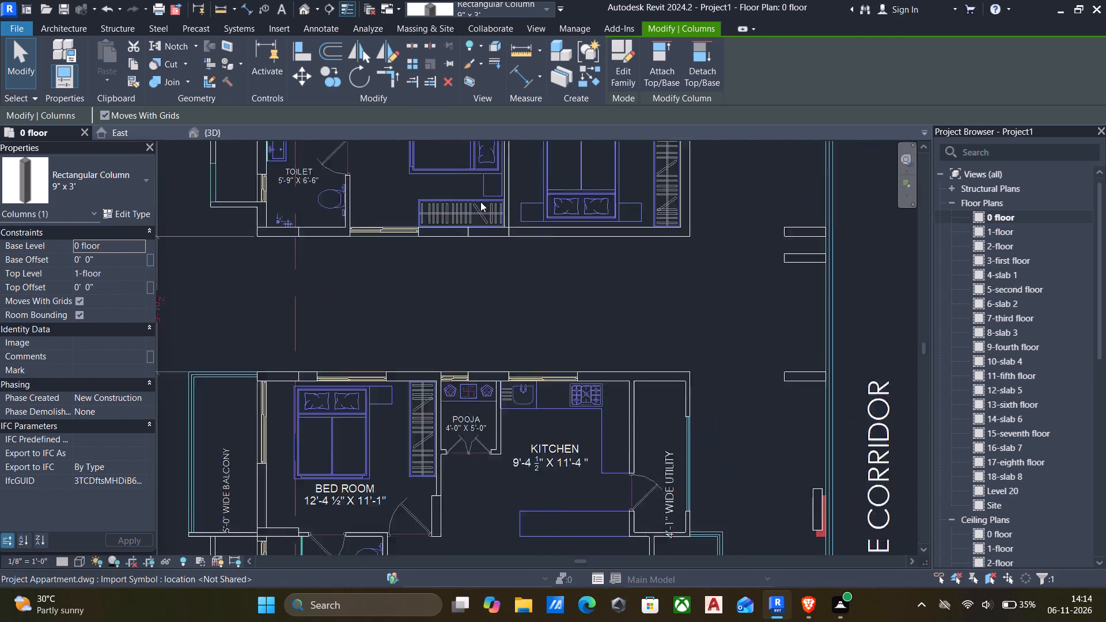
scroll(480, 202, up, 1)
click(490, 240)
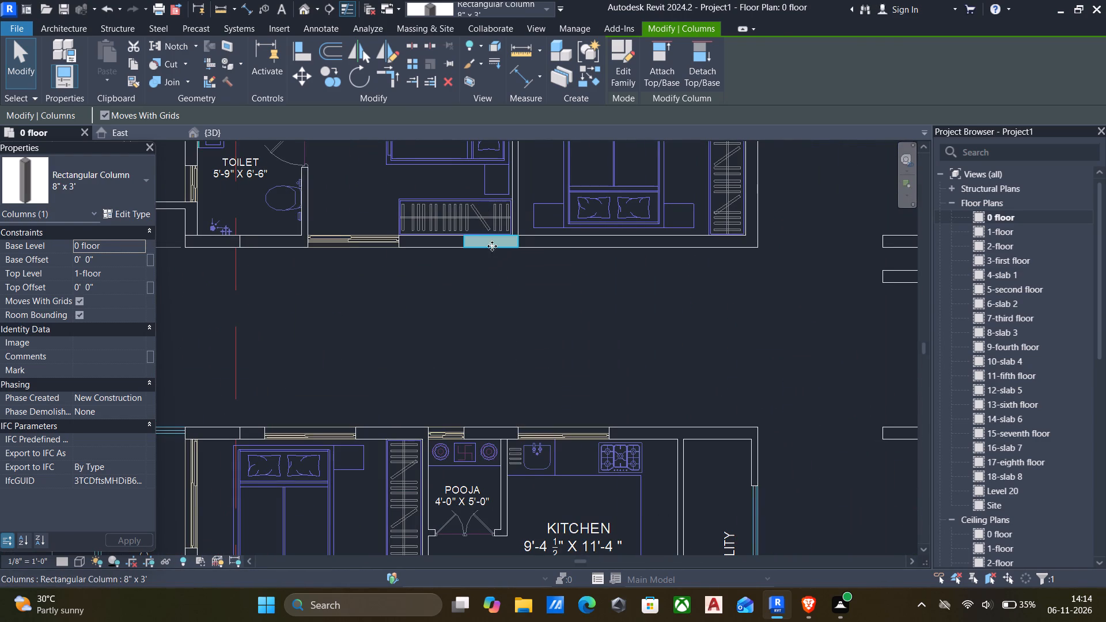
click(494, 297)
scroll(483, 289, down, 6)
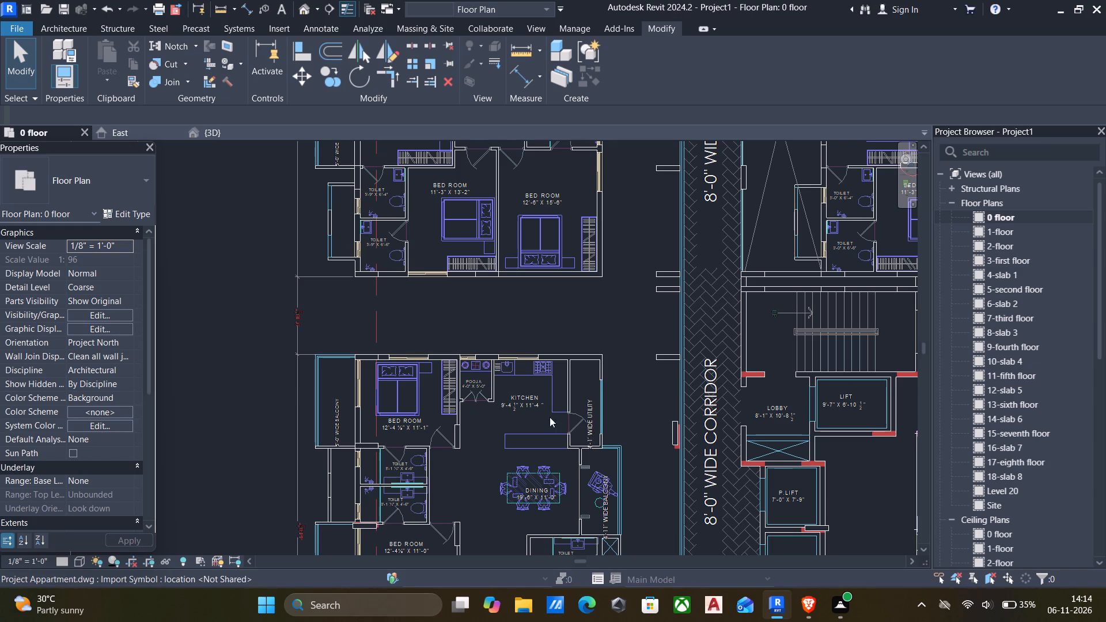
click(376, 355)
scroll(418, 376, down, 2)
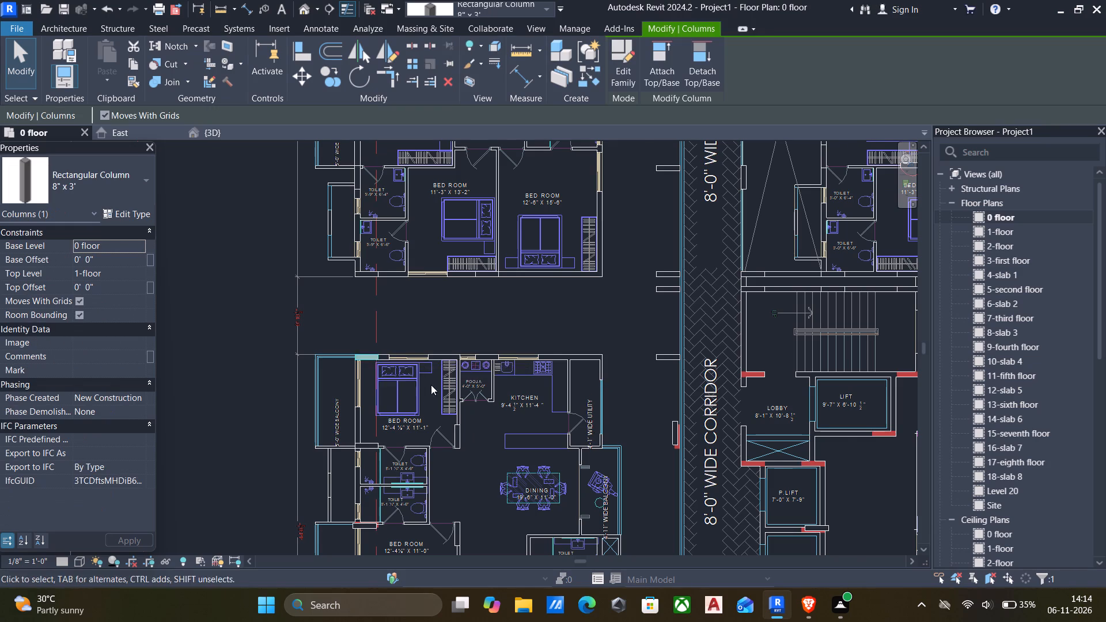
scroll(431, 385, down, 4)
middle_drag(517, 453, 554, 380)
scroll(533, 411, up, 10)
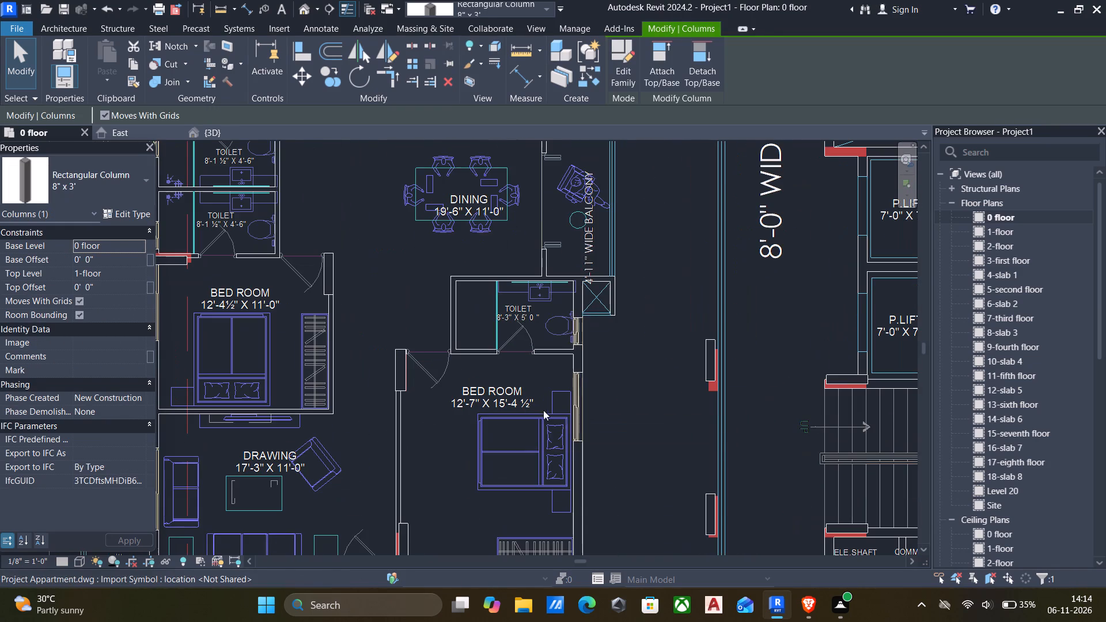
scroll(722, 361, up, 3)
click(709, 378)
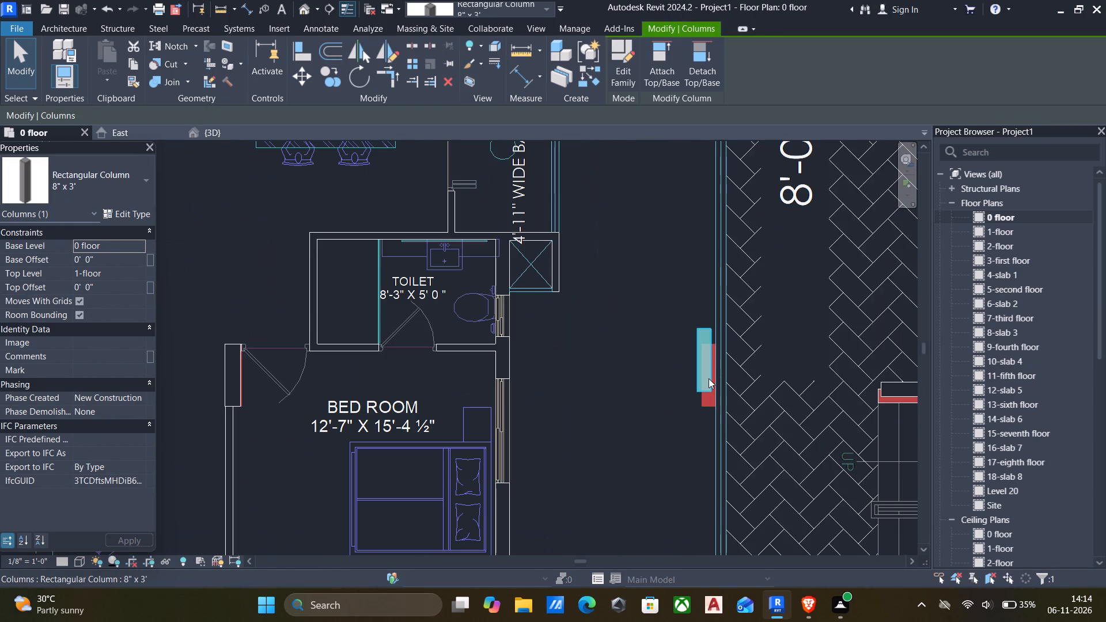
Examine the columns and red outlines along the 8'-0" wide corridor and around the lobby, lifts and staircases.
scroll(707, 382, down, 5)
scroll(662, 403, down, 6)
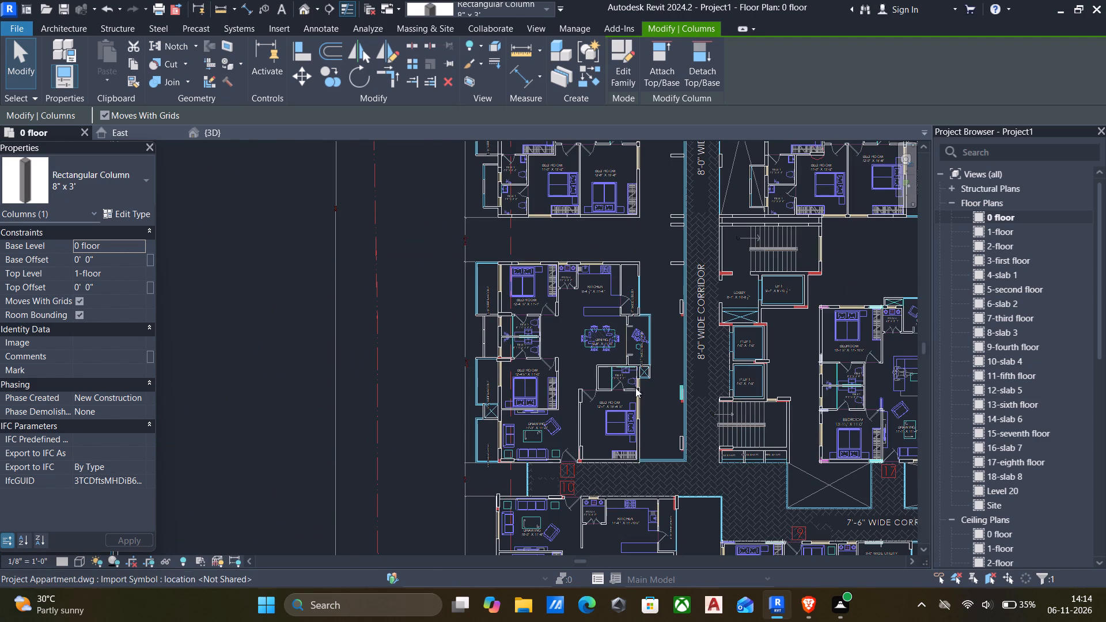
middle_drag(688, 355, 681, 374)
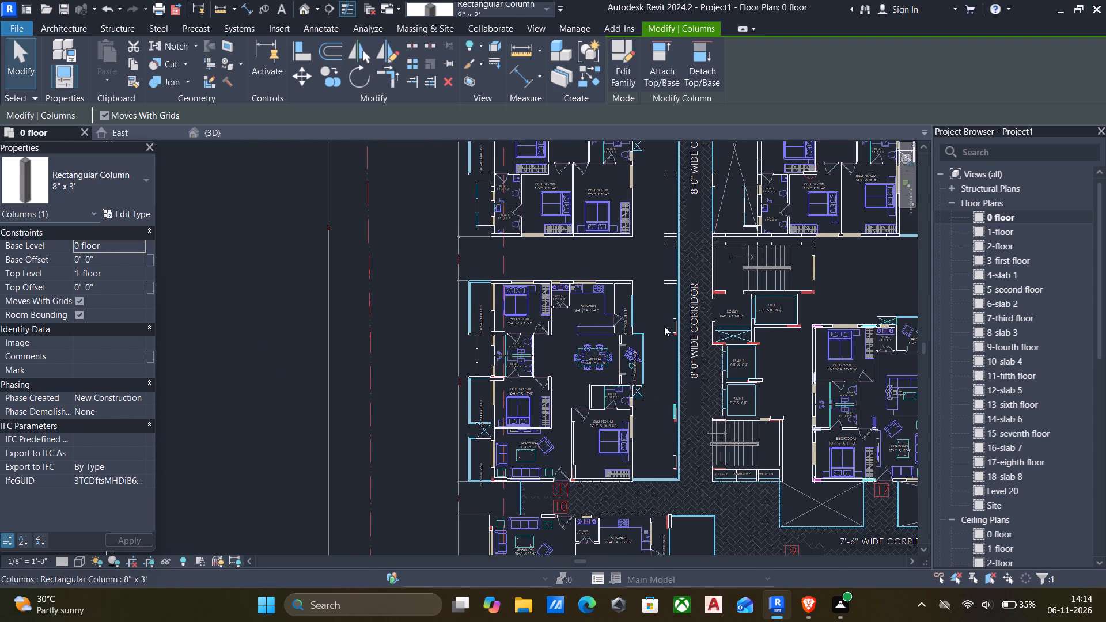
scroll(664, 326, up, 1)
scroll(476, 291, up, 5)
scroll(552, 412, up, 3)
scroll(588, 437, down, 4)
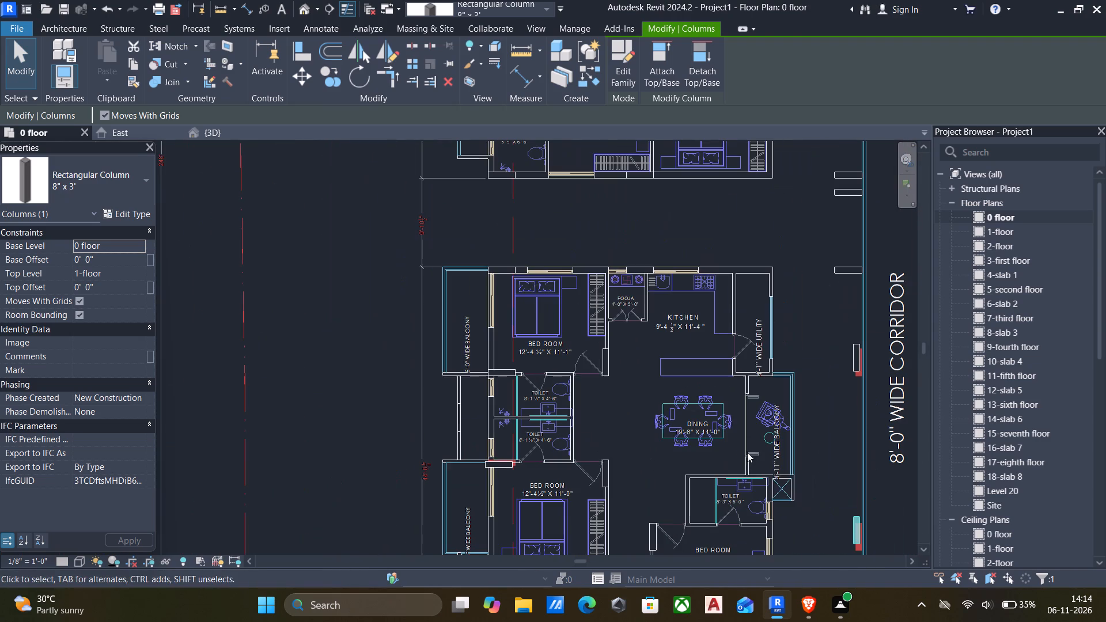
scroll(829, 378, up, 3)
scroll(684, 377, down, 6)
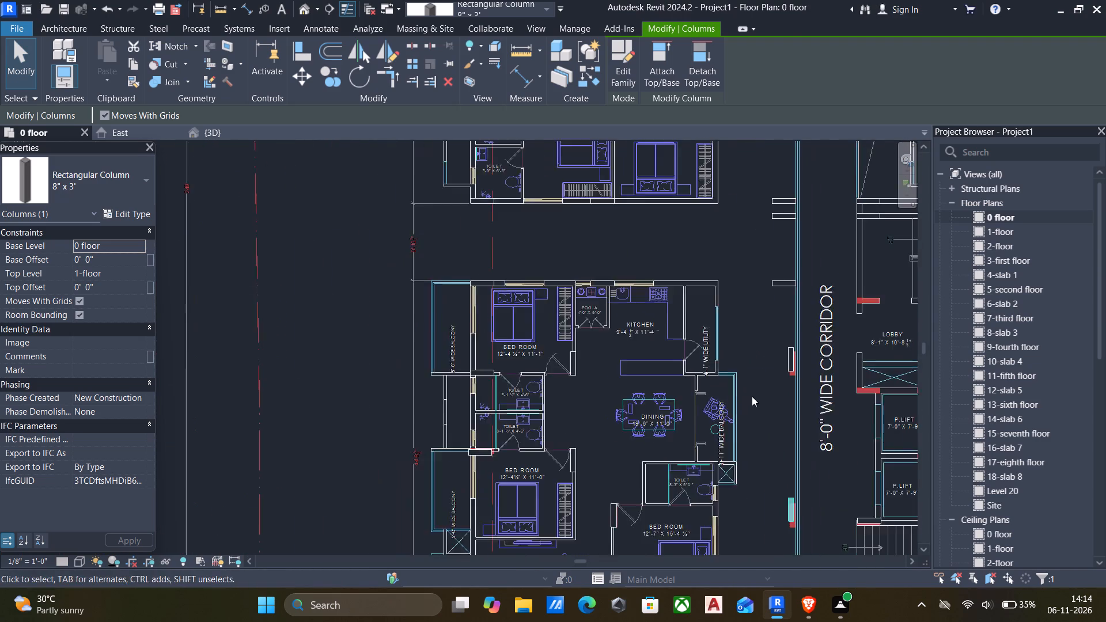
middle_drag(752, 396, 520, 318)
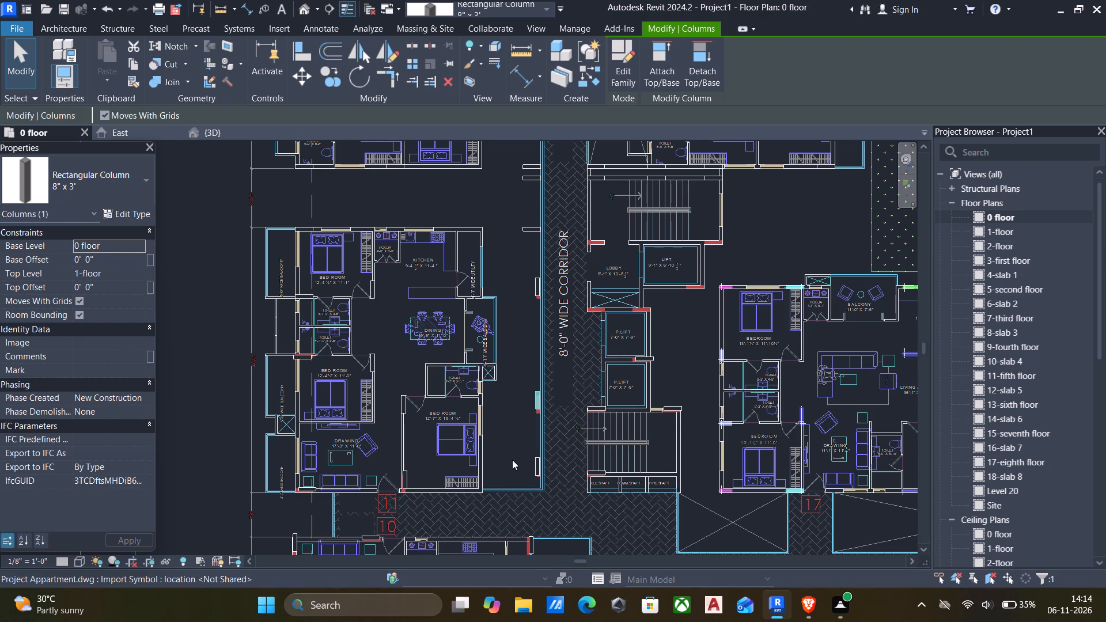
click(681, 346)
scroll(698, 355, up, 5)
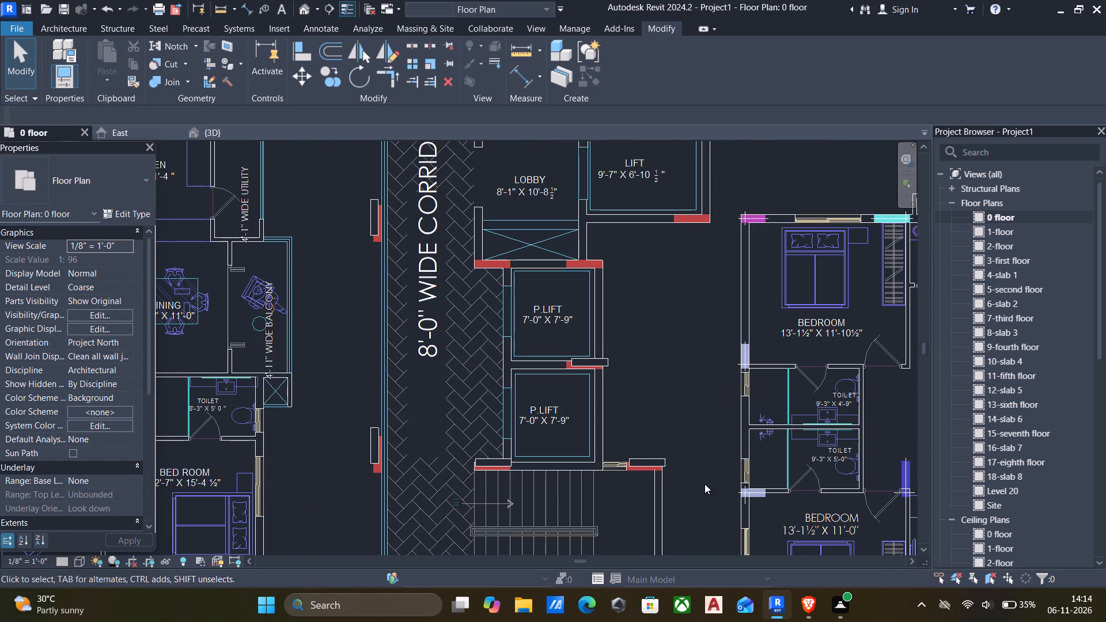
scroll(677, 365, down, 6)
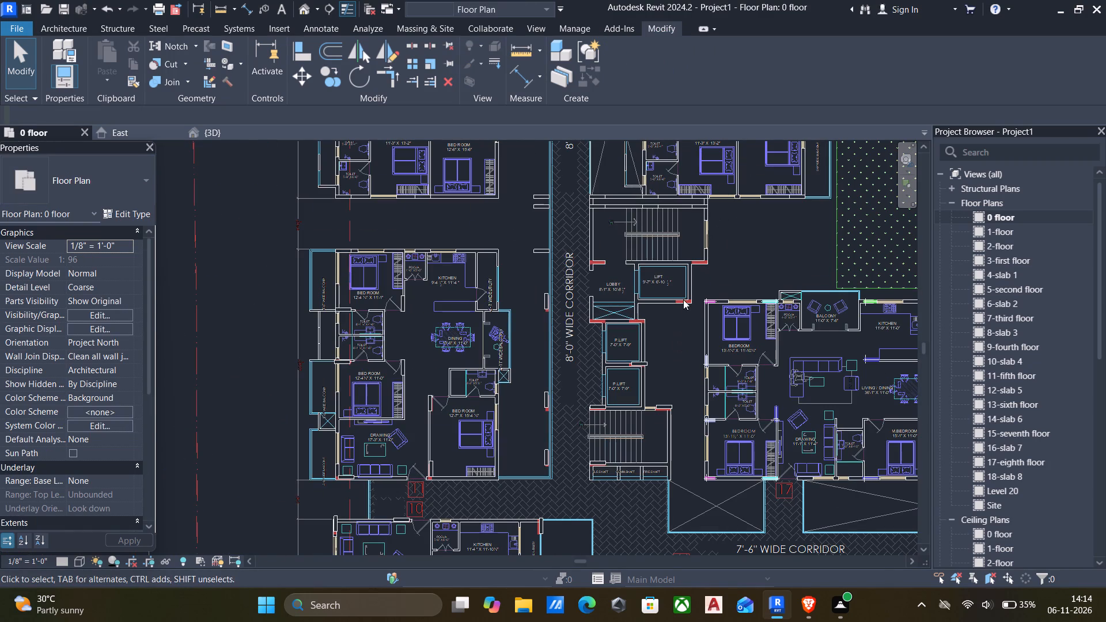
scroll(698, 259, up, 8)
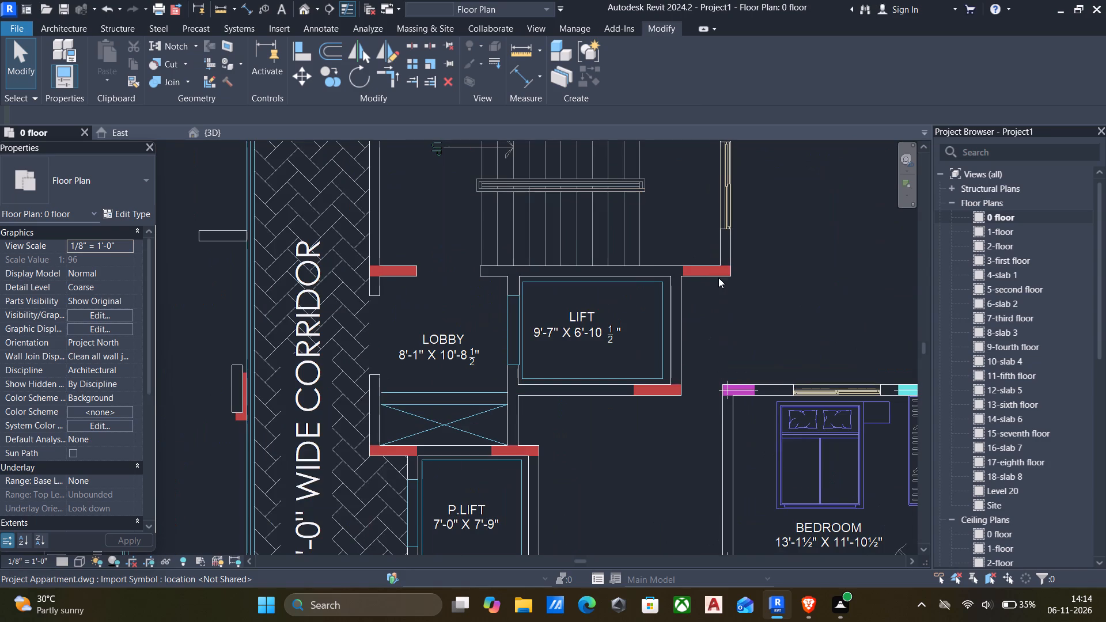
click(712, 272)
click(721, 330)
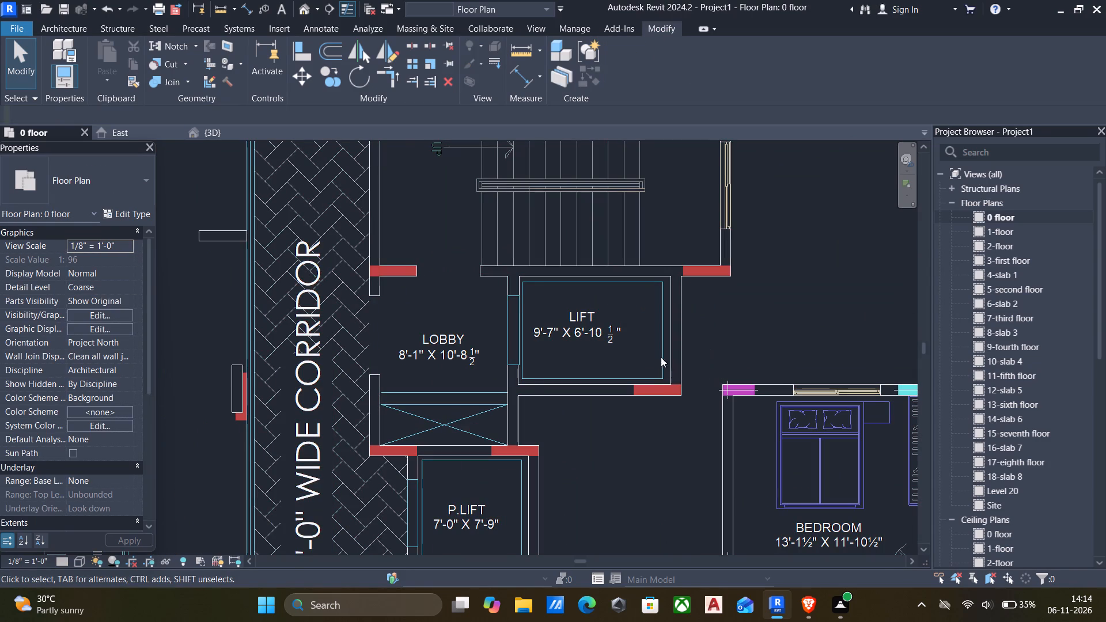
scroll(644, 354, down, 7)
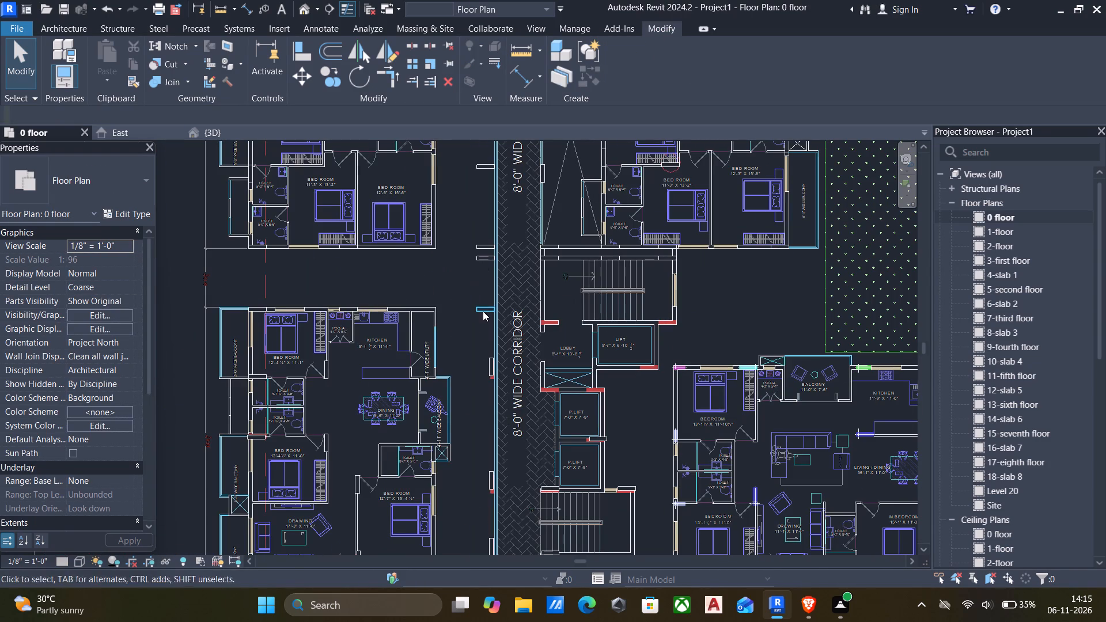
scroll(487, 418, down, 5)
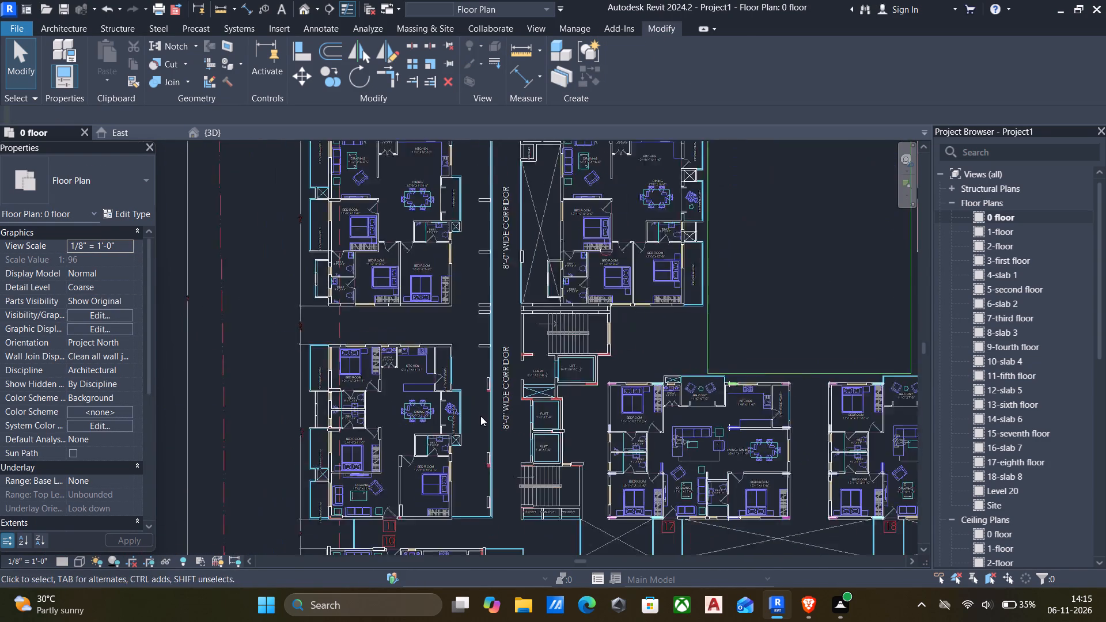
middle_drag(480, 475, 594, 423)
scroll(507, 499, up, 4)
scroll(572, 462, up, 3)
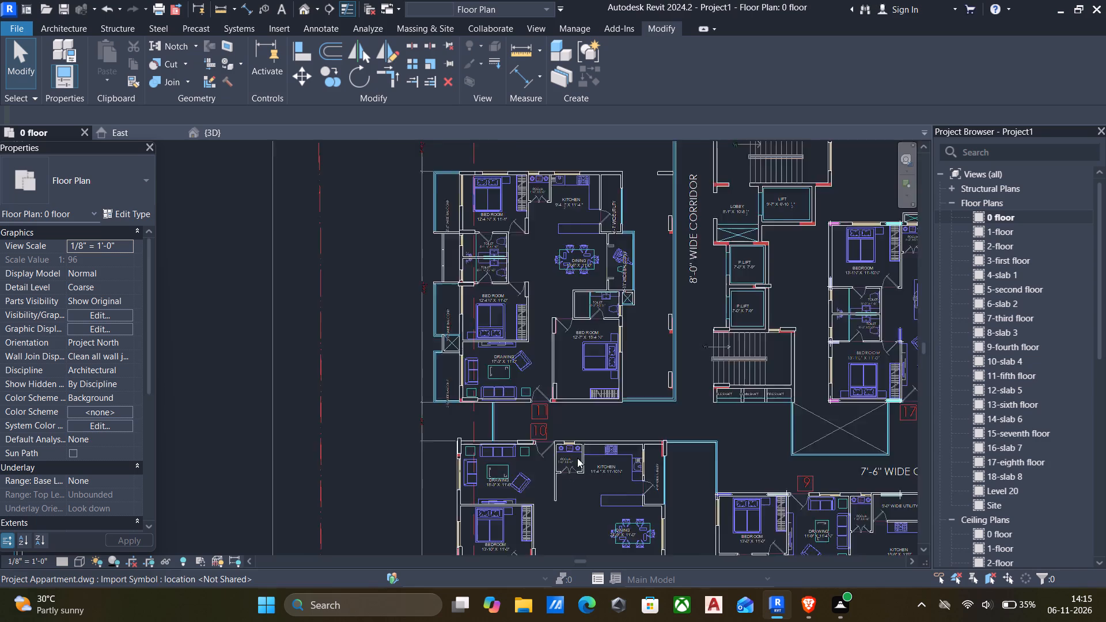
scroll(577, 458, up, 1)
scroll(741, 299, down, 5)
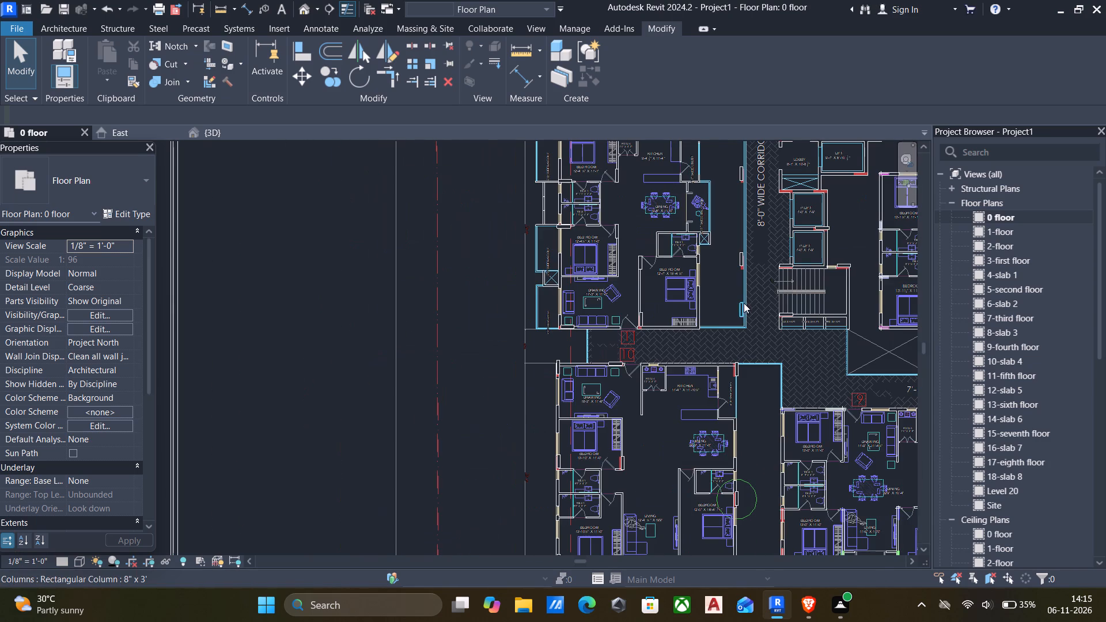
Align the long edge of the corridor-side column near the 4'-1" wide utility with the corridor-side edge of its red outline.
middle_drag(730, 276, 712, 348)
scroll(725, 279, down, 1)
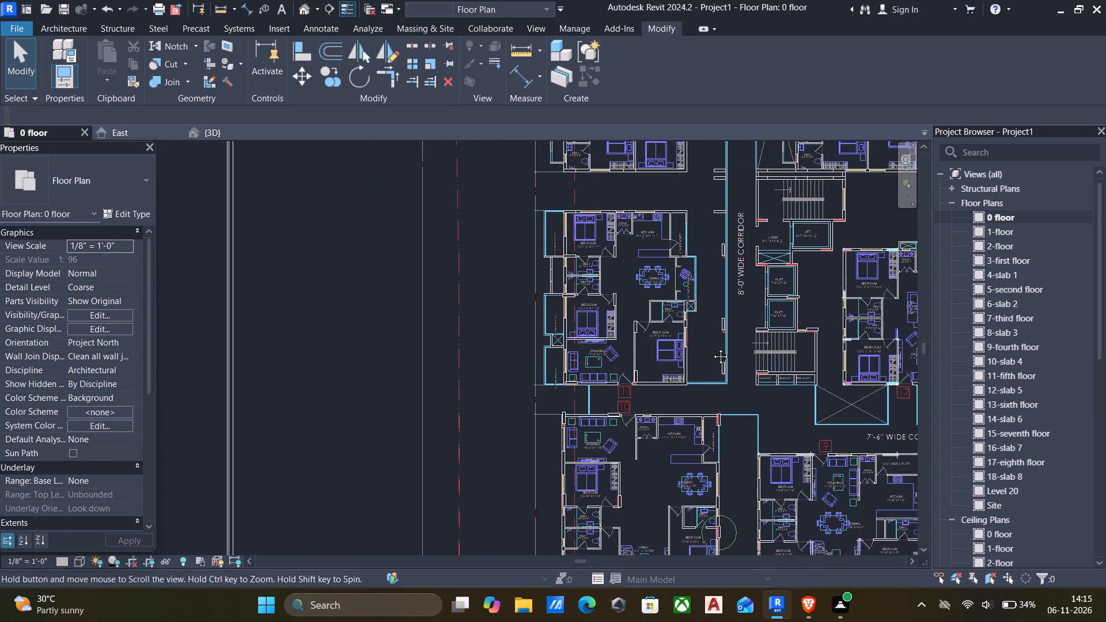
middle_drag(712, 348, 713, 348)
scroll(726, 263, up, 2)
text(al)
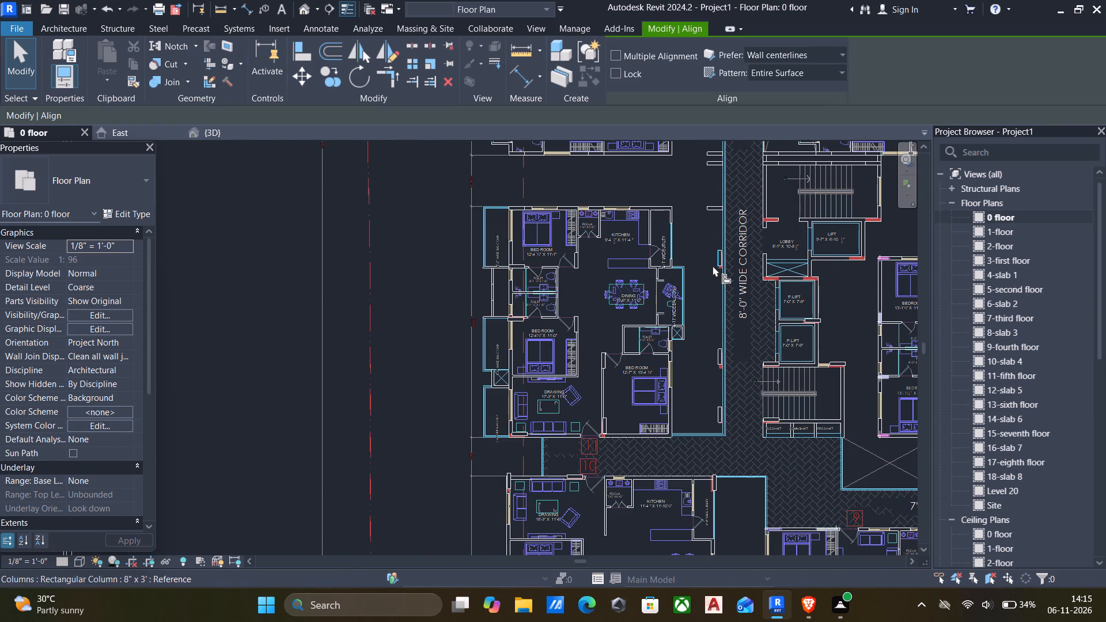
scroll(713, 266, up, 16)
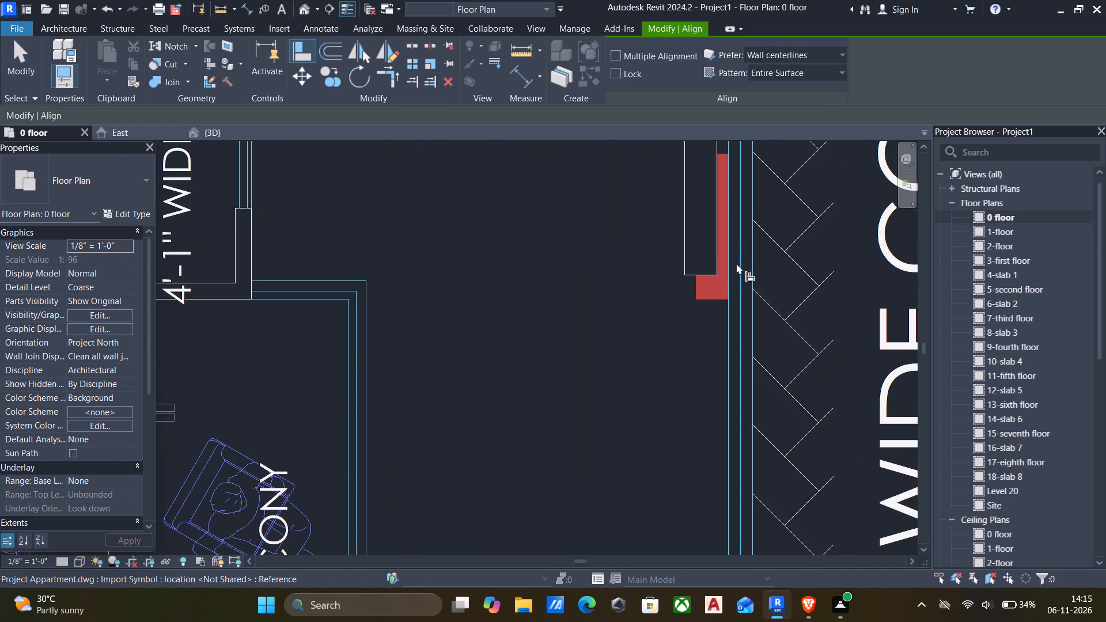
click(730, 264)
click(719, 260)
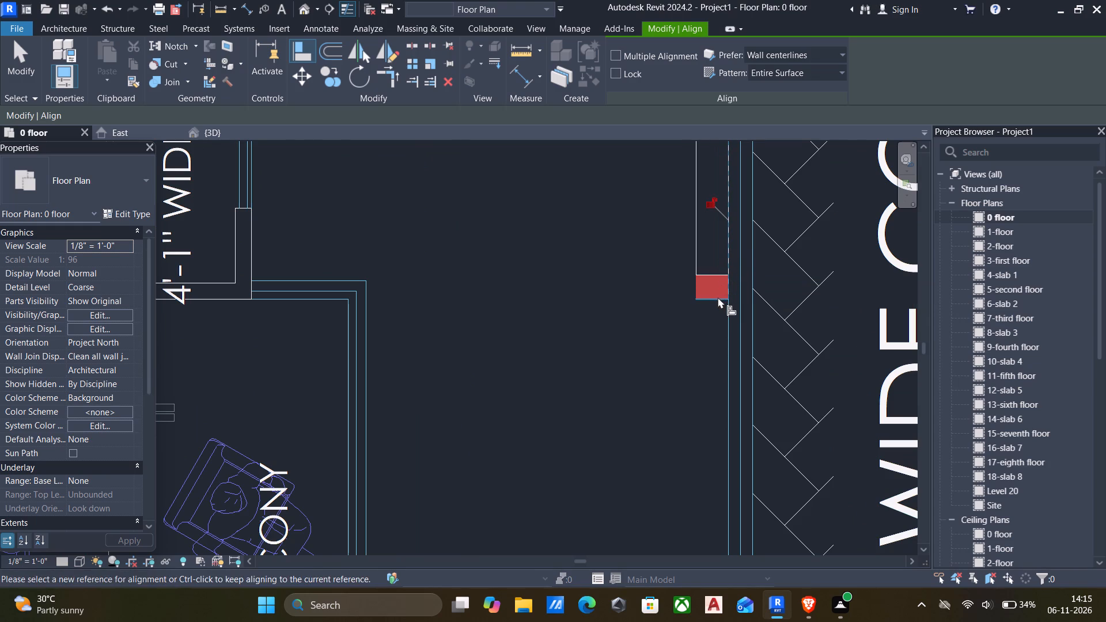
Align the short lower edge of the corridor-side column near the 4'-1" wide utility with its red outline.
click(718, 298)
click(718, 278)
Align the long and short edges of the corridor-side column level with the top of the 12'-7" x 15'-4 ½" bedroom with its red outline.
scroll(714, 299, down, 7)
scroll(660, 350, down, 5)
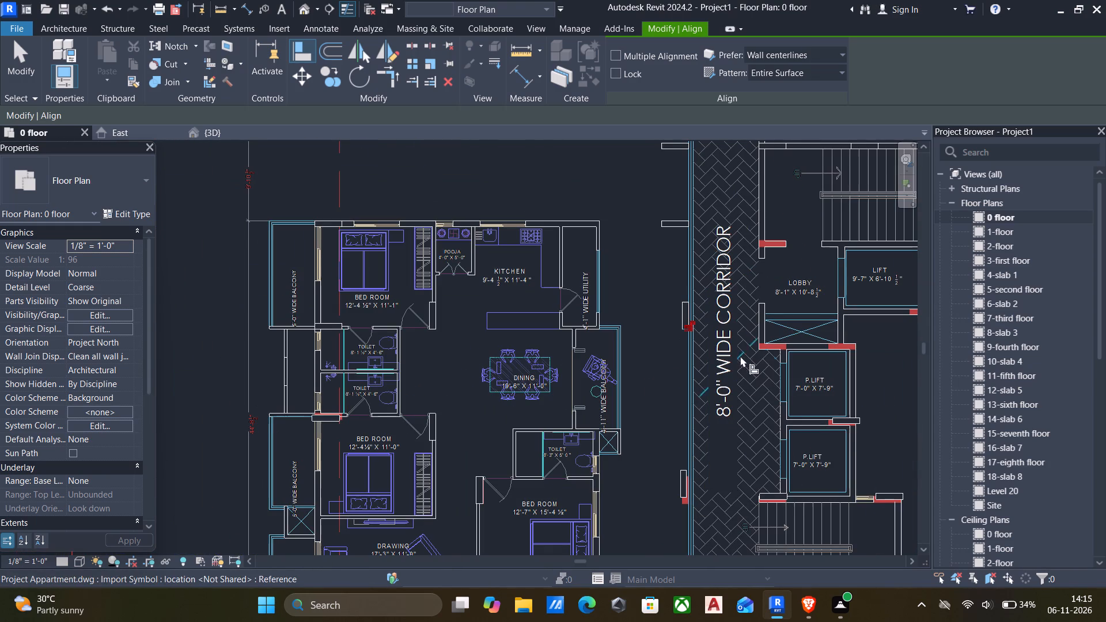
scroll(658, 491, up, 7)
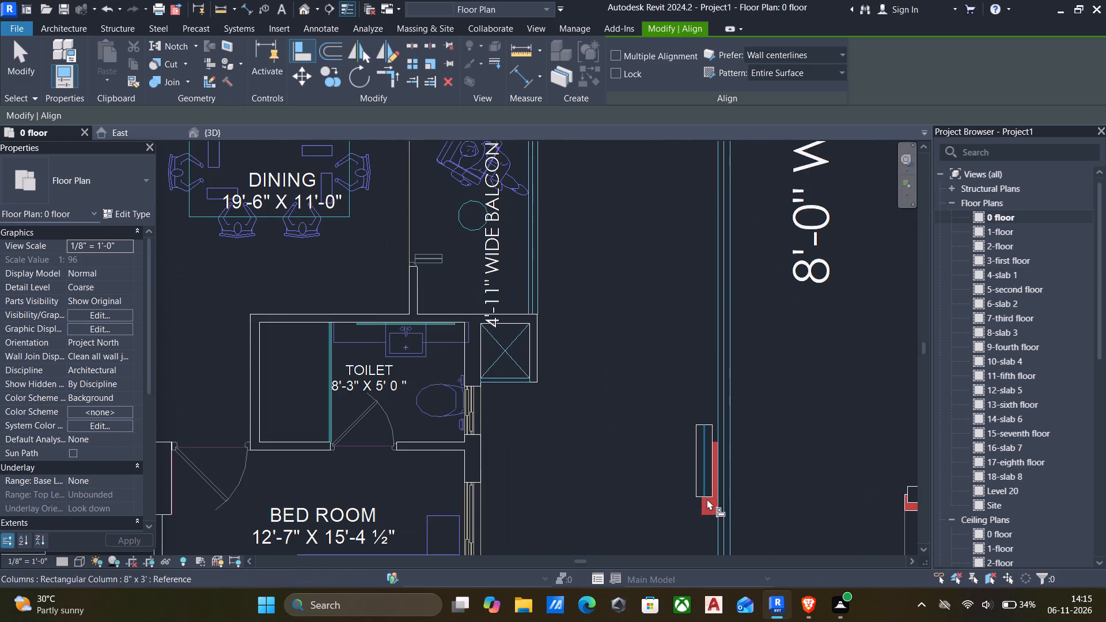
click(722, 495)
scroll(713, 490, up, 5)
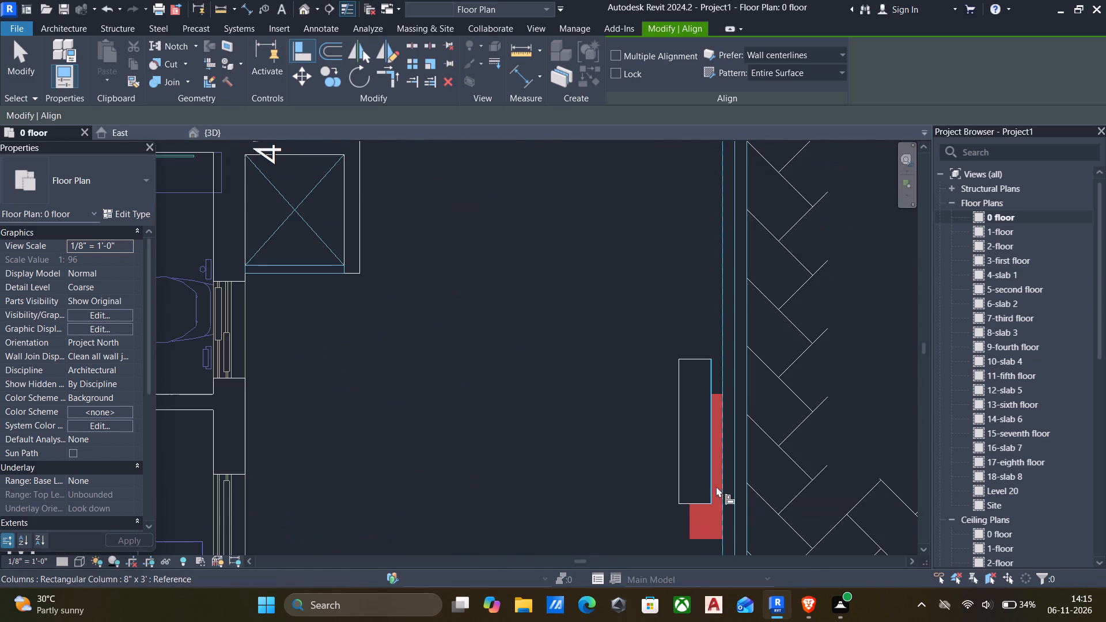
click(711, 481)
click(706, 540)
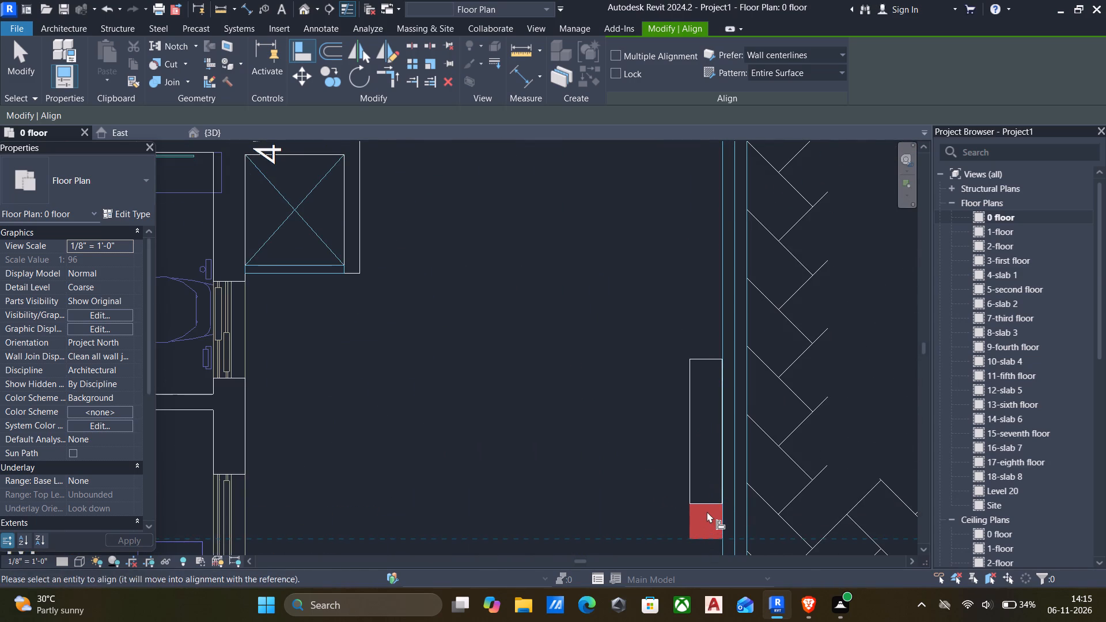
click(704, 506)
Inspect closely how the just-aligned corridor-side column's edges sit against the drawing's corridor lines.
scroll(704, 506, down, 7)
scroll(706, 507, up, 4)
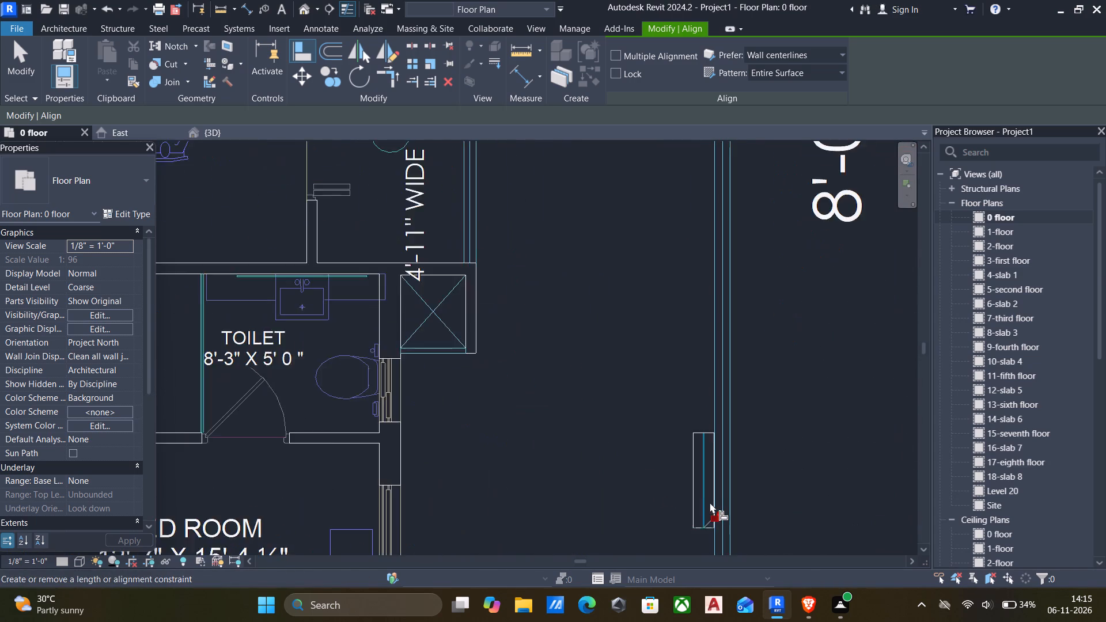
scroll(710, 502, up, 5)
scroll(731, 496, up, 16)
scroll(704, 475, down, 5)
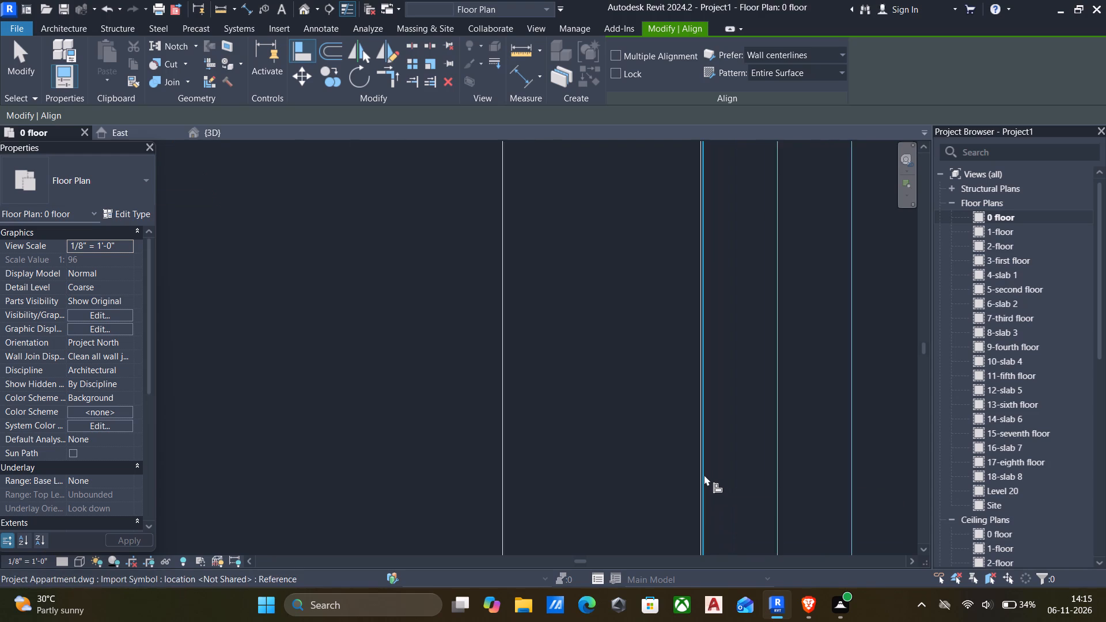
scroll(704, 475, down, 2)
scroll(755, 334, down, 7)
scroll(730, 215, up, 9)
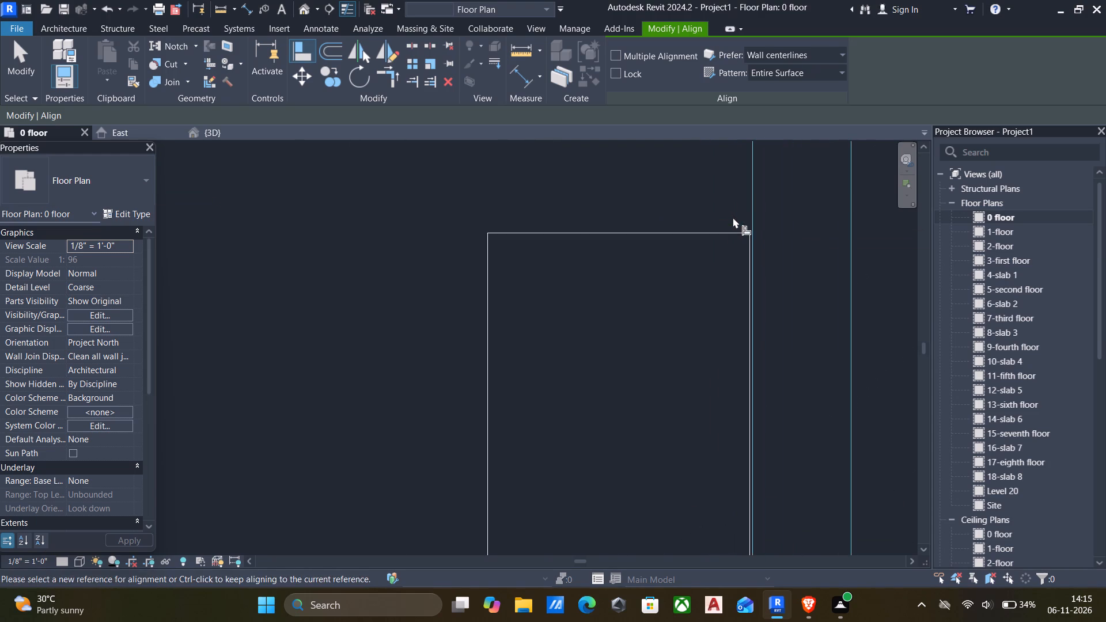
scroll(733, 217, up, 7)
scroll(774, 251, up, 1)
scroll(772, 255, down, 14)
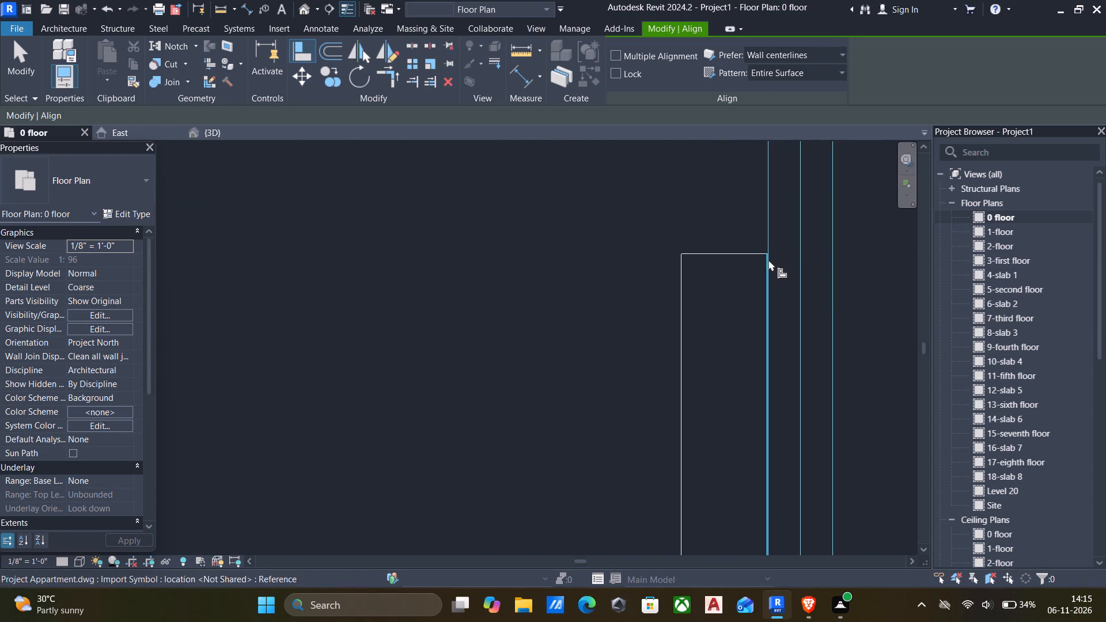
Align the long and short edges of the lowest corridor-side column, beside the 12'-7" x 15'-4 ½" bedroom, with its red outline.
scroll(768, 260, down, 17)
scroll(760, 428, up, 10)
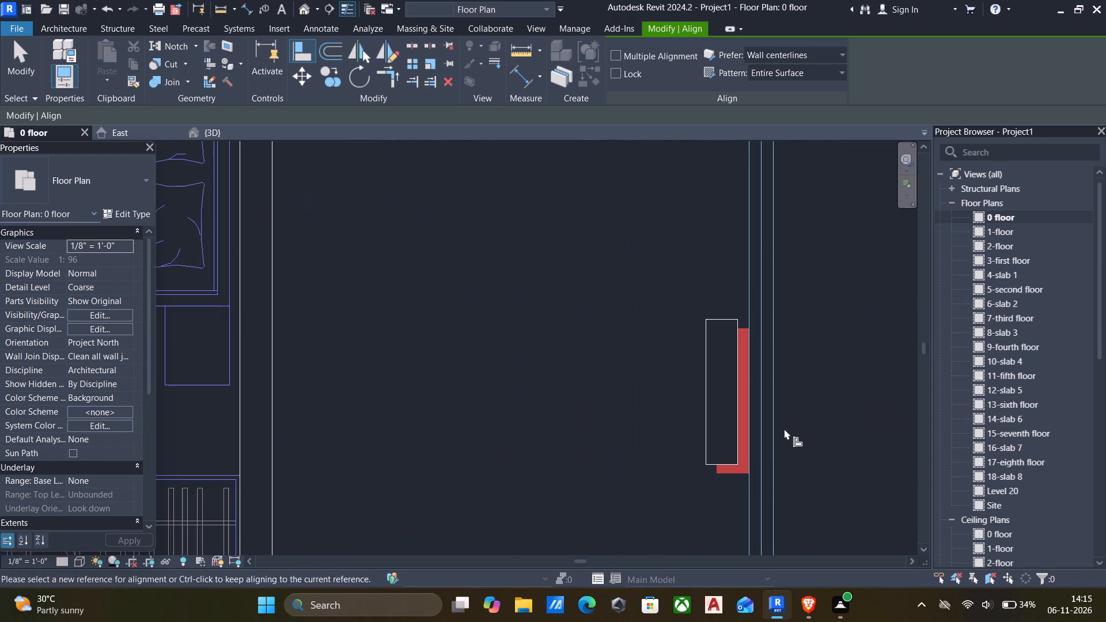
scroll(768, 459, up, 6)
click(647, 481)
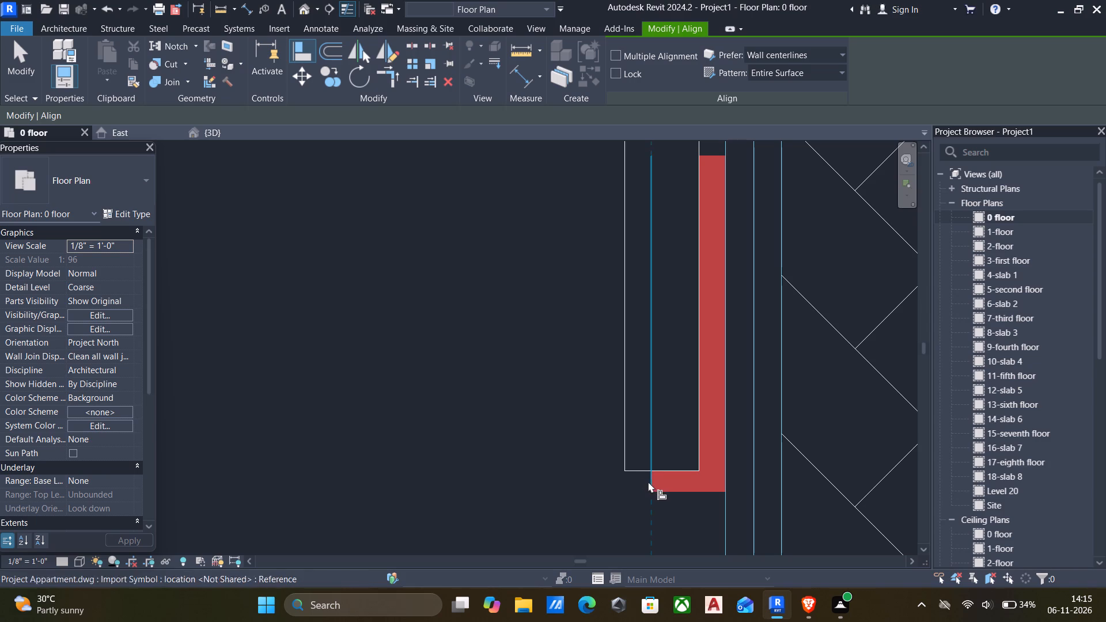
click(619, 457)
click(680, 496)
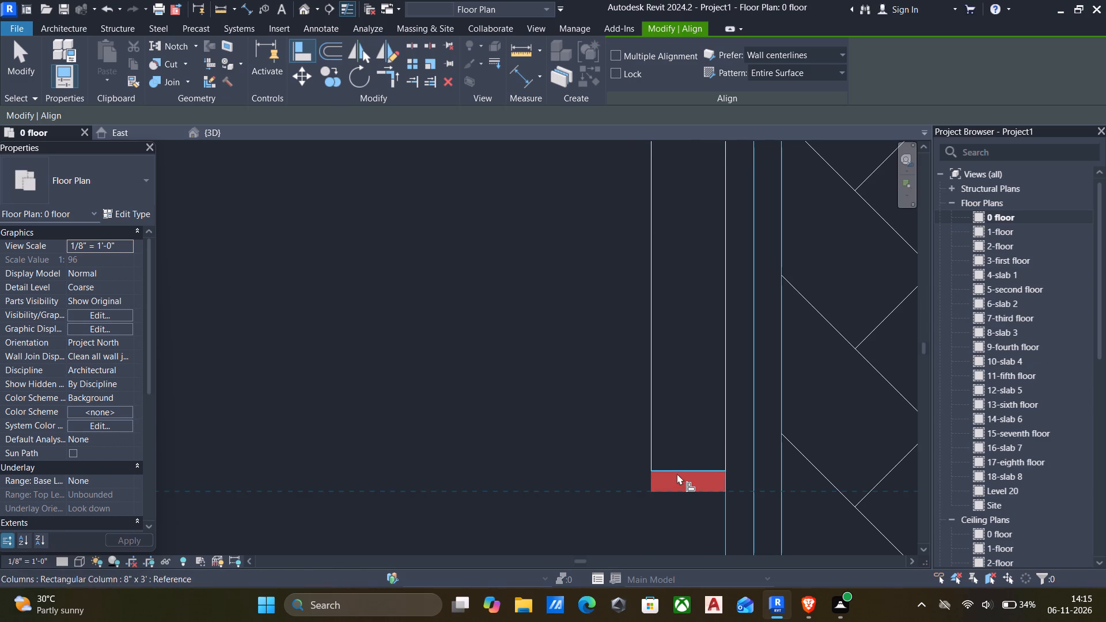
click(676, 471)
Align the column beside apartment 11's entrance door with the long drawing-room edge and lower short edge of its red outline.
scroll(675, 471, down, 19)
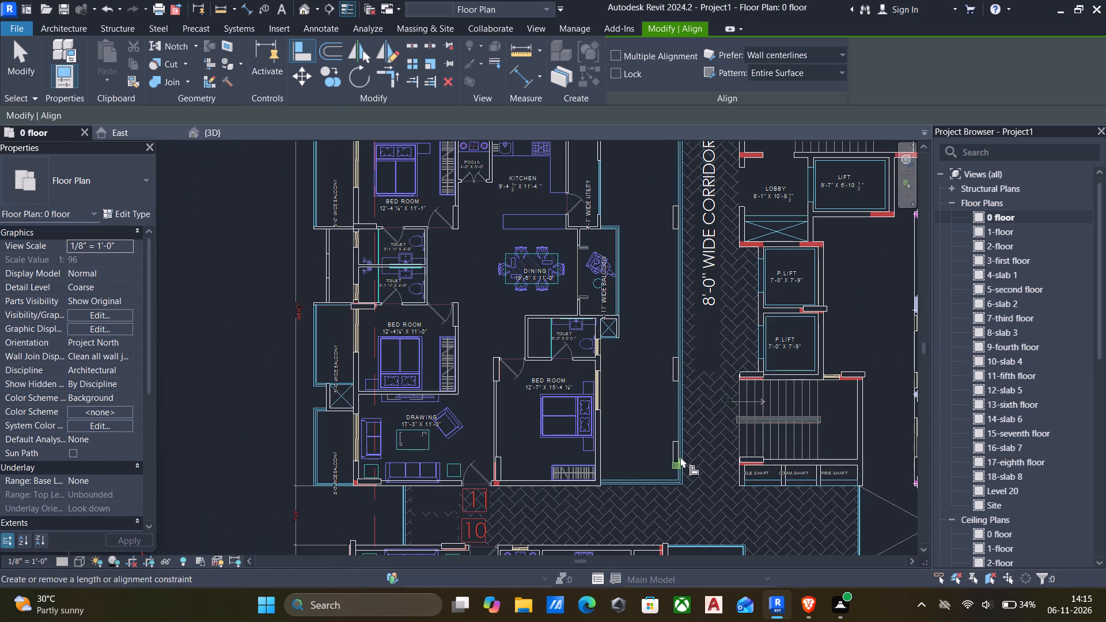
scroll(753, 365, up, 7)
scroll(746, 385, down, 7)
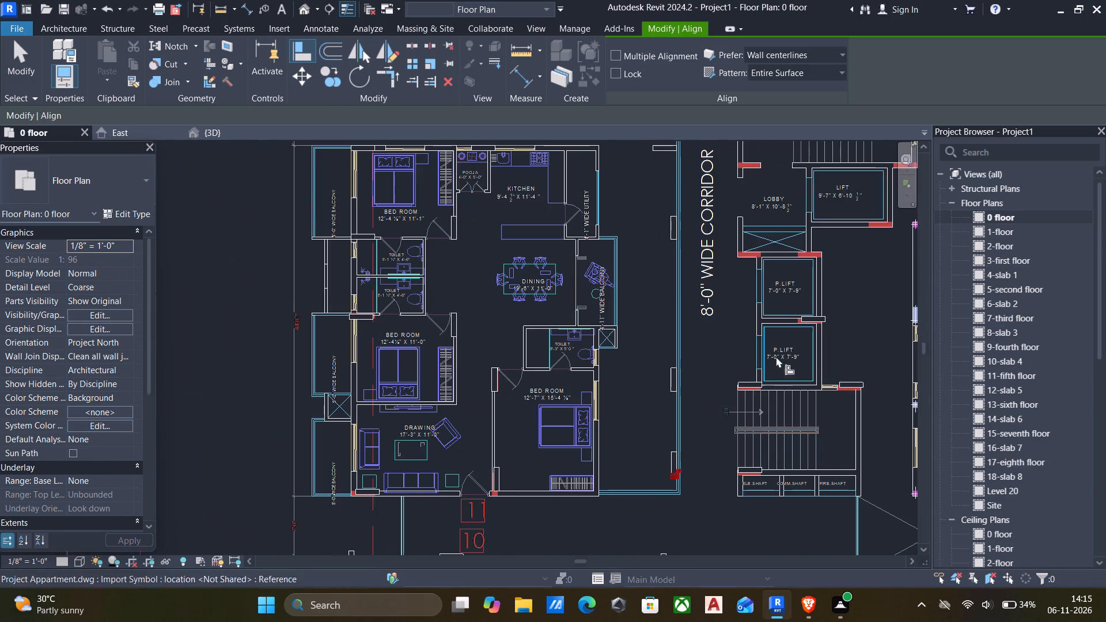
scroll(823, 318, down, 4)
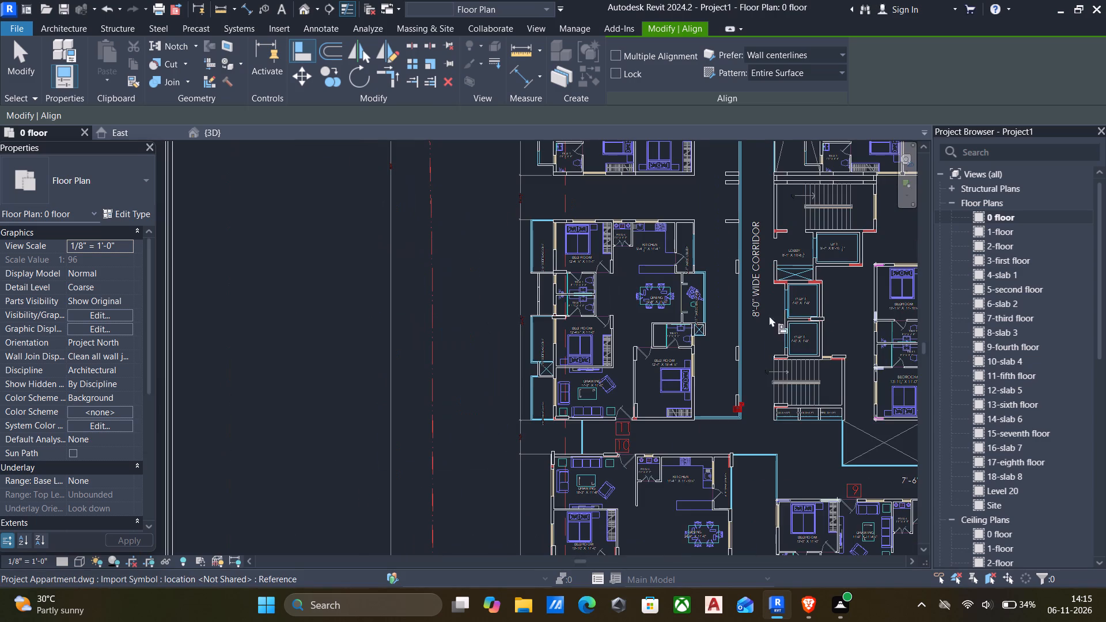
scroll(542, 424, up, 8)
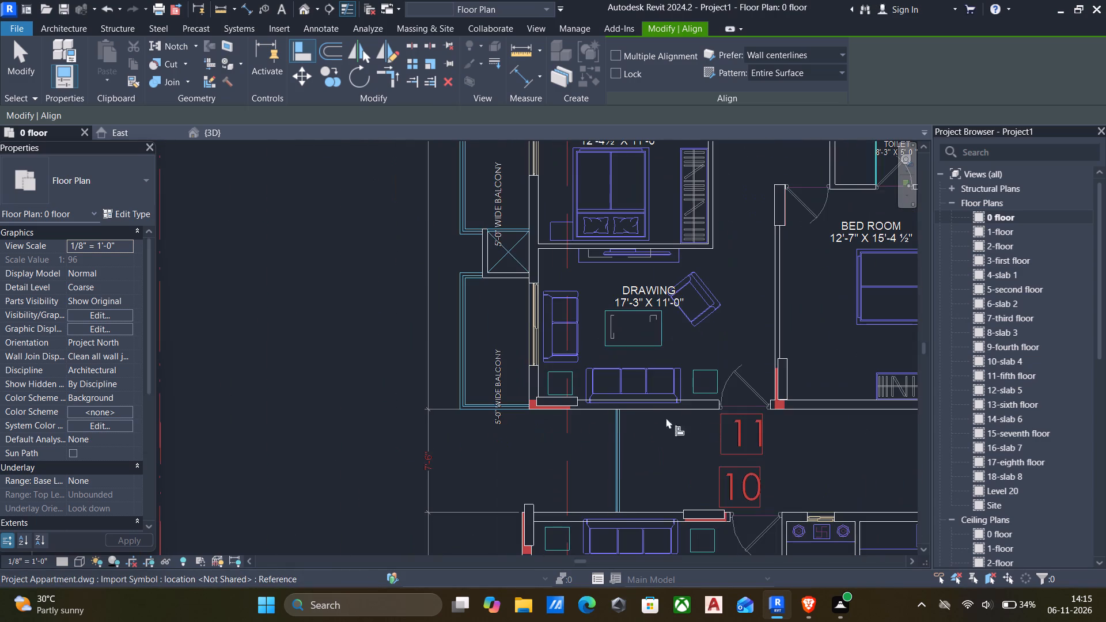
scroll(806, 405, up, 10)
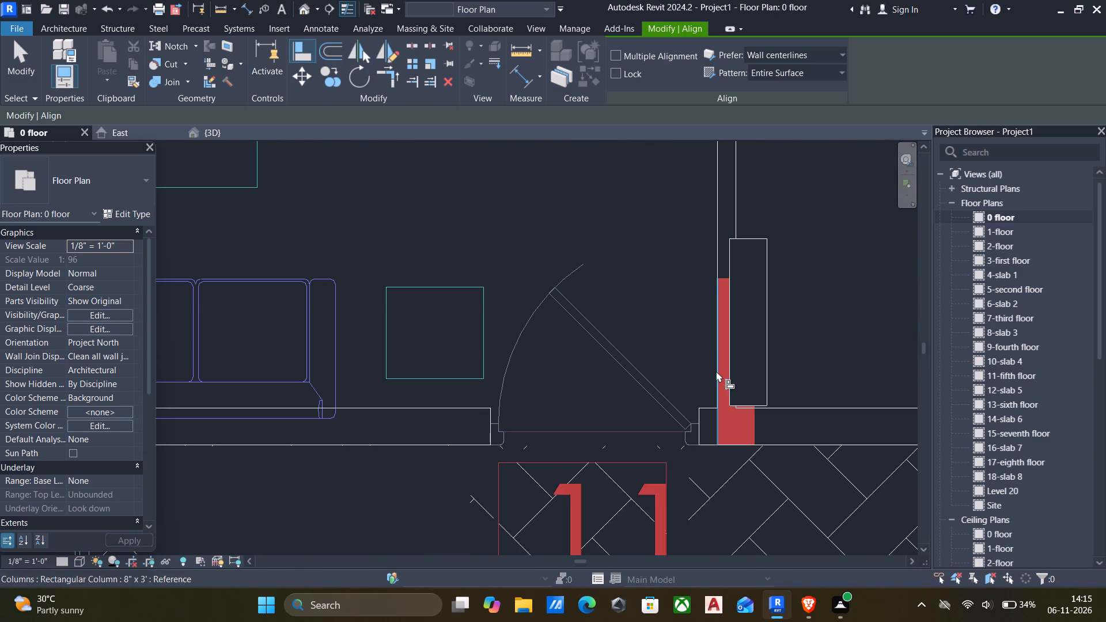
click(716, 371)
click(727, 366)
scroll(756, 408, up, 5)
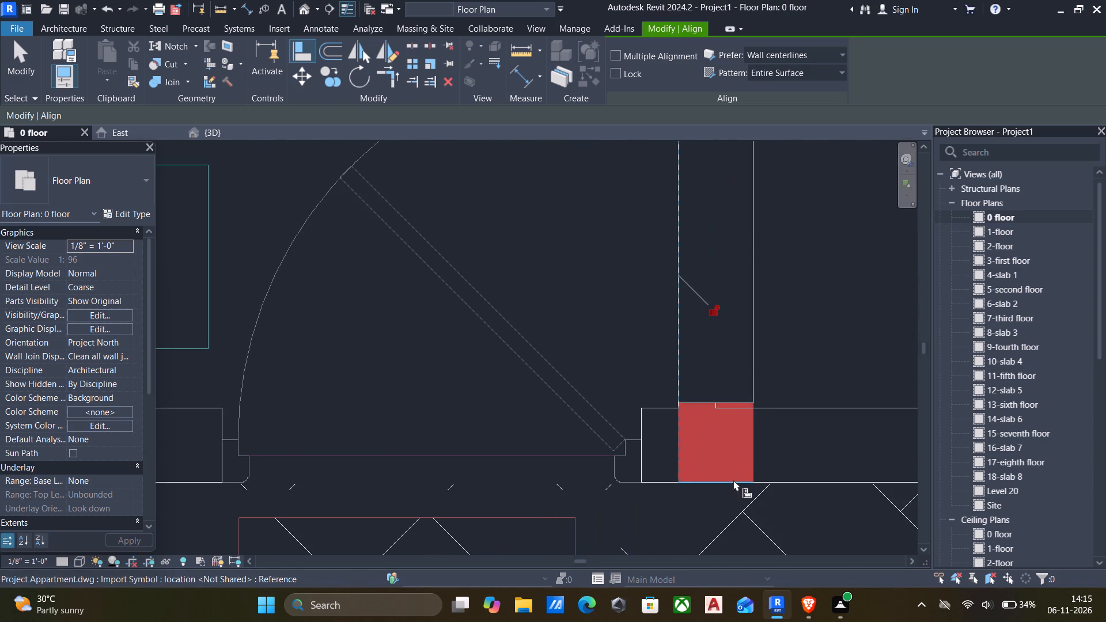
click(733, 480)
click(708, 403)
Align the column at the 17'-3" x 11'-0" drawing room's lower balcony corner with the outer long edge and balcony-side end of its outline.
scroll(708, 417, down, 8)
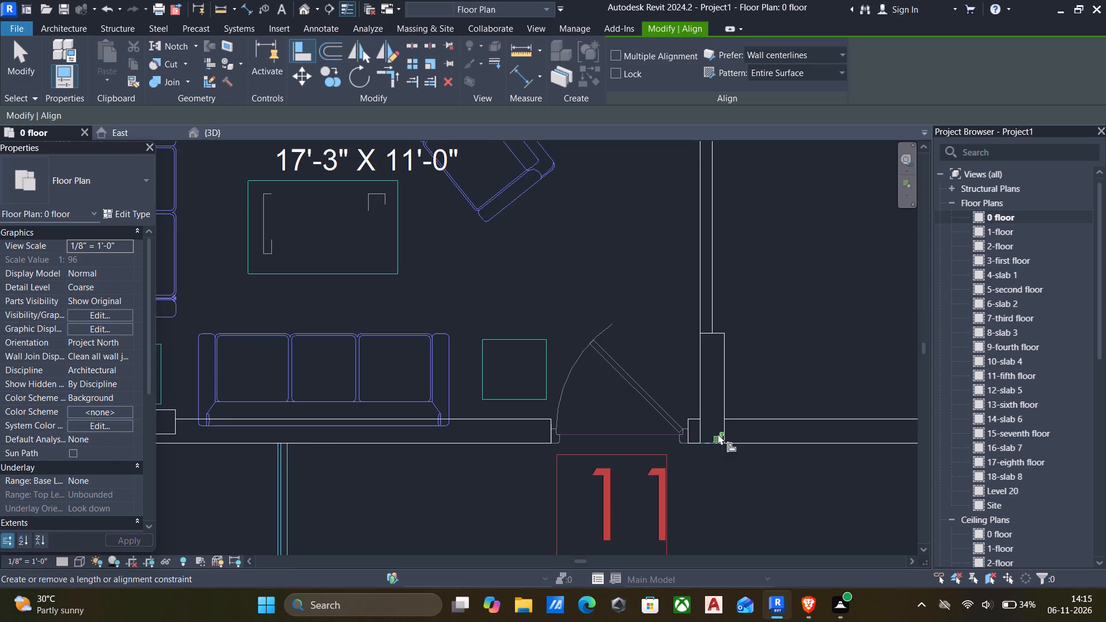
scroll(698, 434, down, 4)
scroll(442, 442, down, 5)
scroll(389, 438, up, 10)
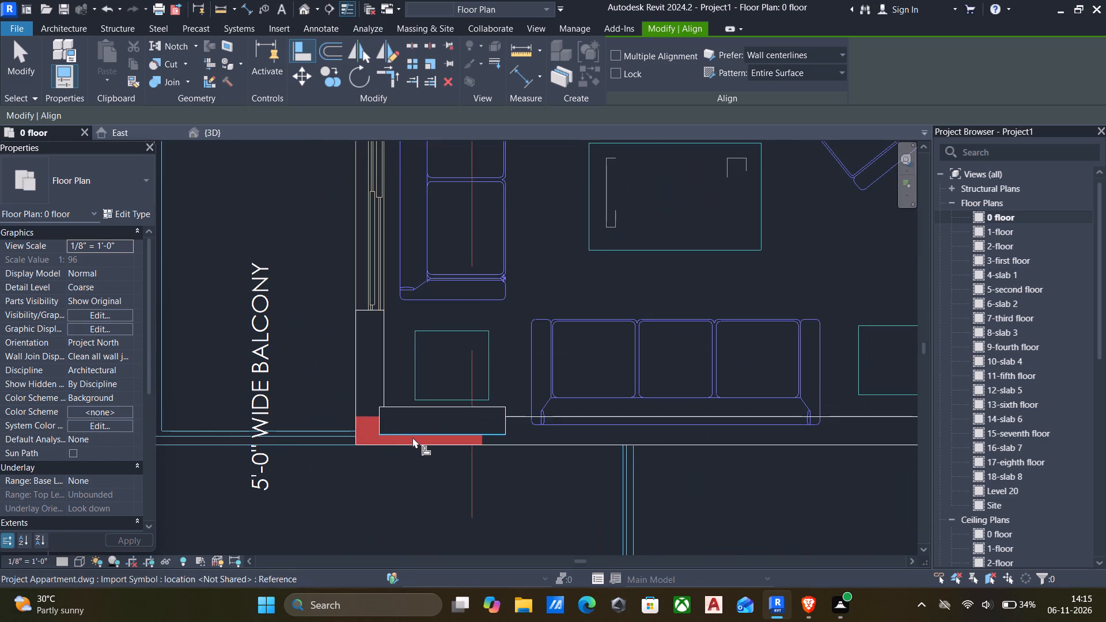
click(412, 437)
click(412, 448)
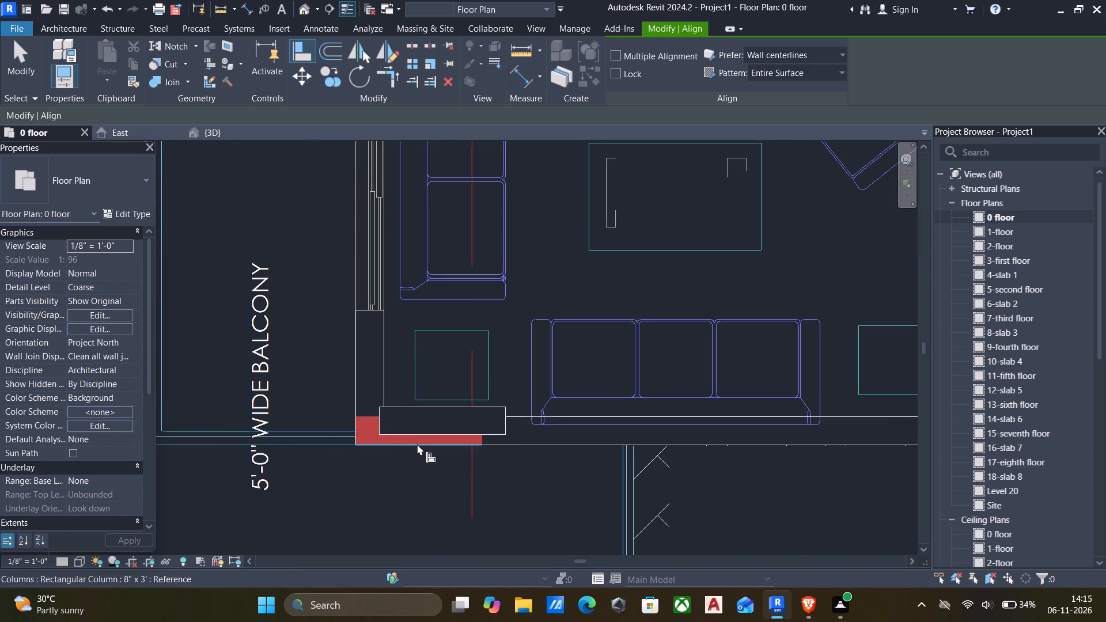
click(416, 447)
click(419, 433)
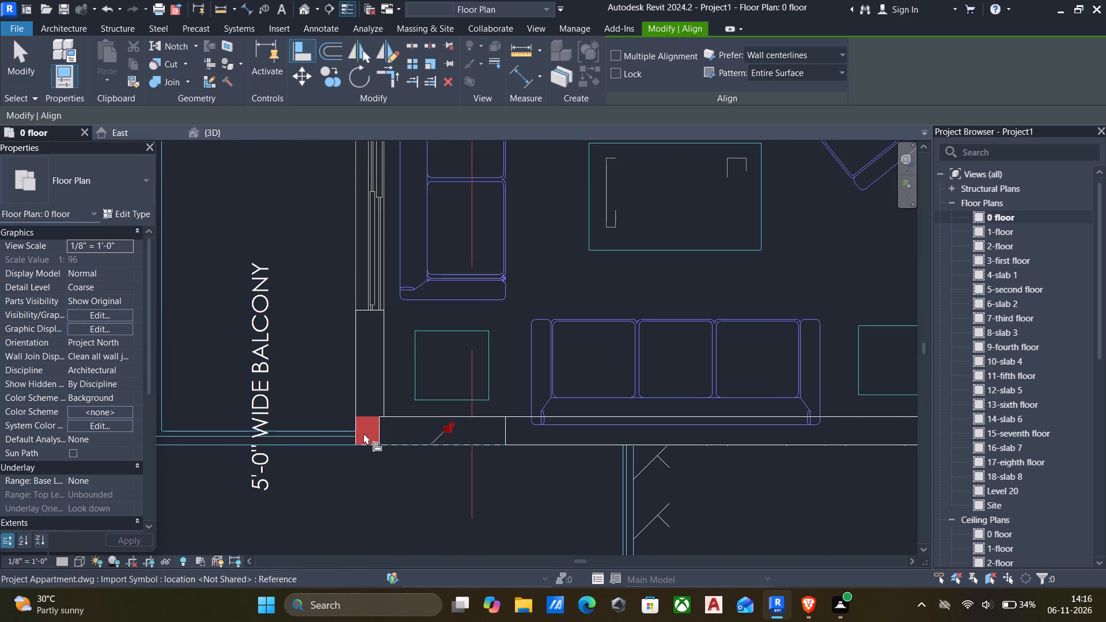
click(354, 428)
click(378, 430)
Align the column between the 8'-1 ½" x 4'-6" toilet and the 12'-4½" x 11'-0" bedroom with its outline's short end and toilet-side edge.
scroll(380, 433, down, 11)
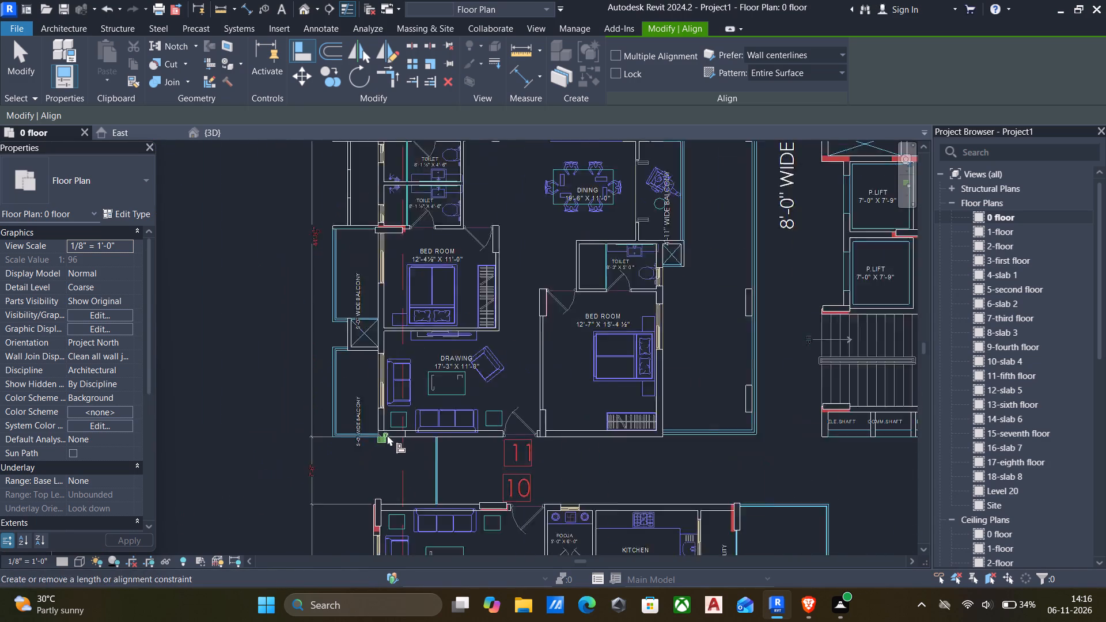
scroll(387, 435, down, 2)
scroll(382, 268, up, 10)
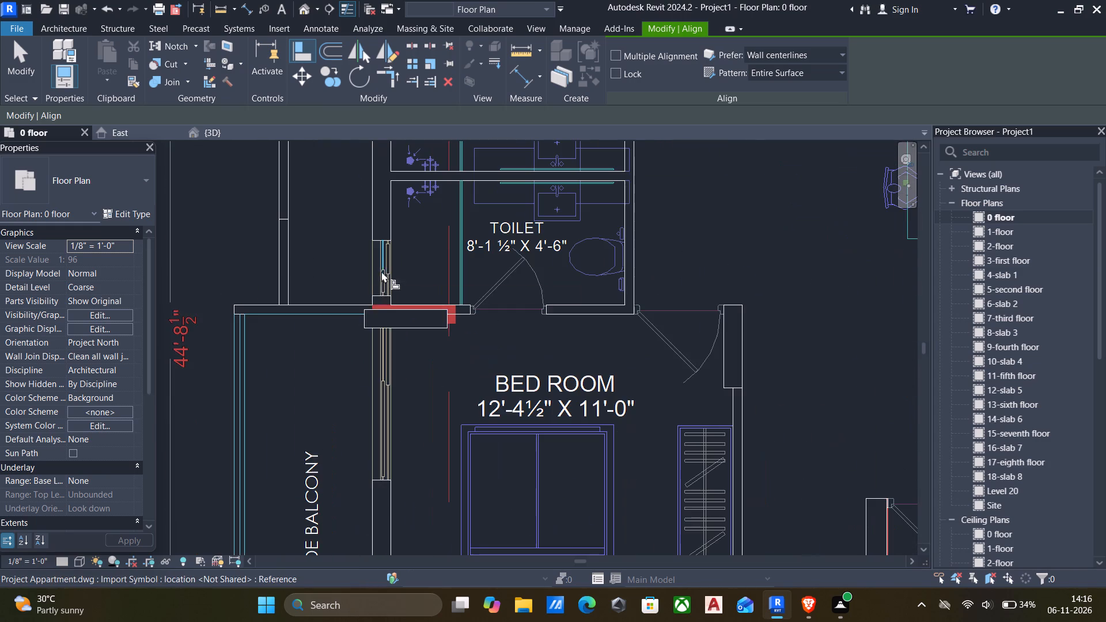
scroll(471, 314, up, 5)
scroll(416, 294, up, 4)
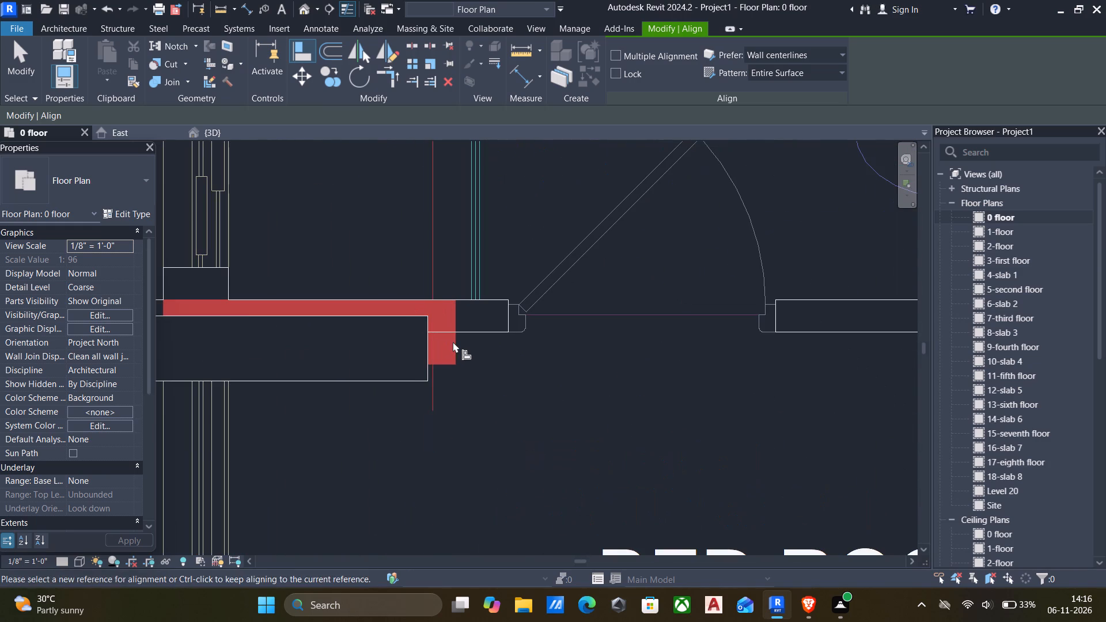
click(453, 342)
click(433, 348)
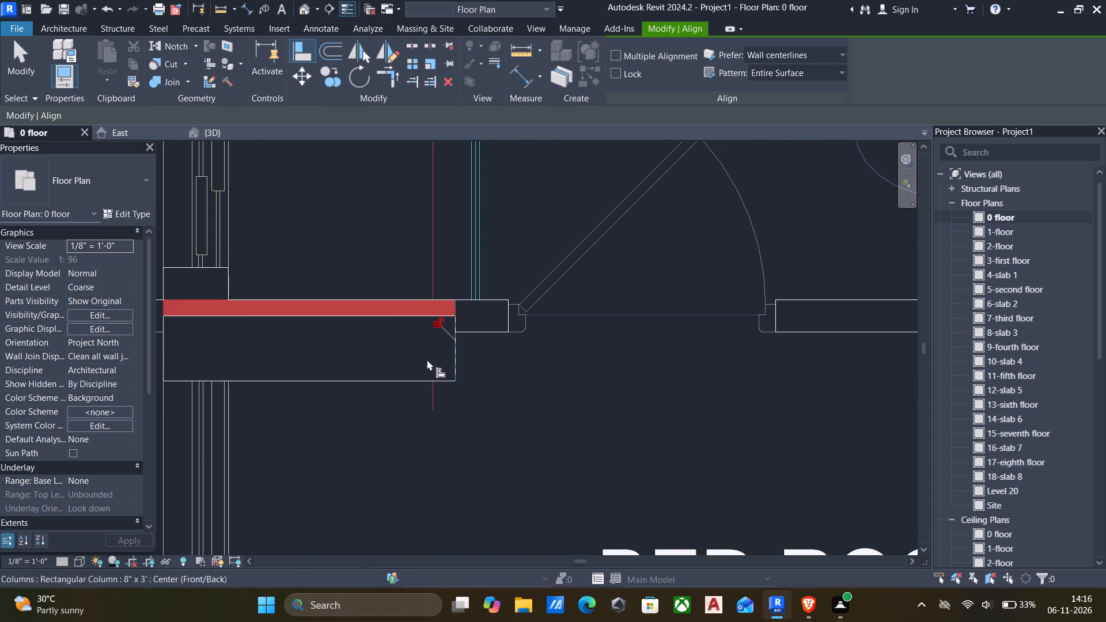
click(408, 300)
click(405, 316)
Review the apartment's columns and examine the red outlines around the lobby, lifts and staircase along the 8'-0" wide corridor.
scroll(454, 340, down, 6)
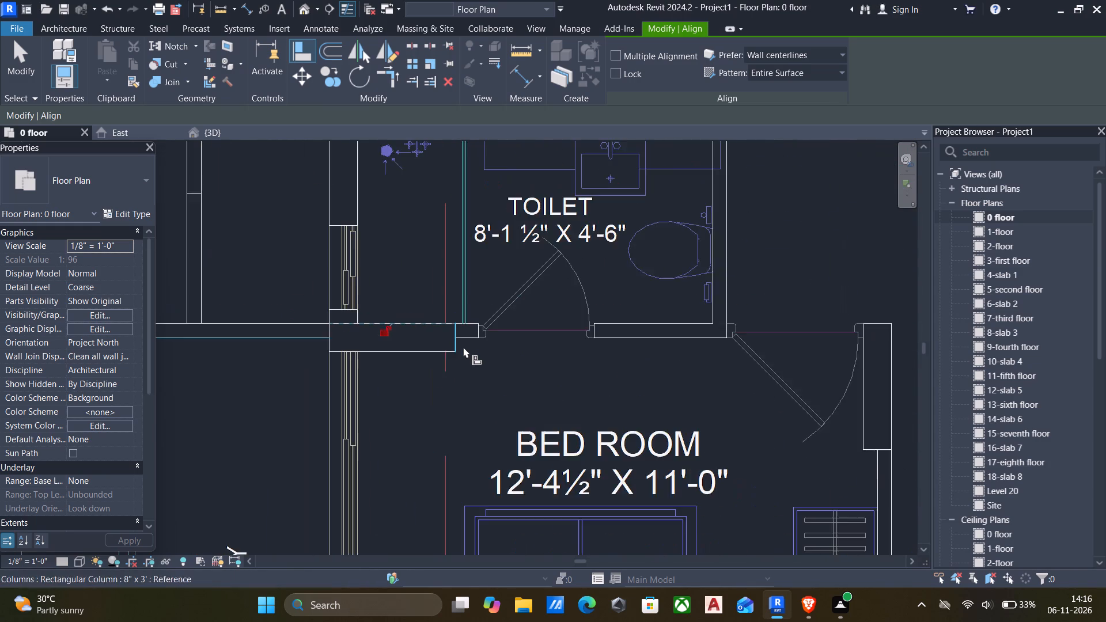
scroll(464, 347, down, 7)
scroll(524, 344, down, 6)
scroll(767, 309, down, 3)
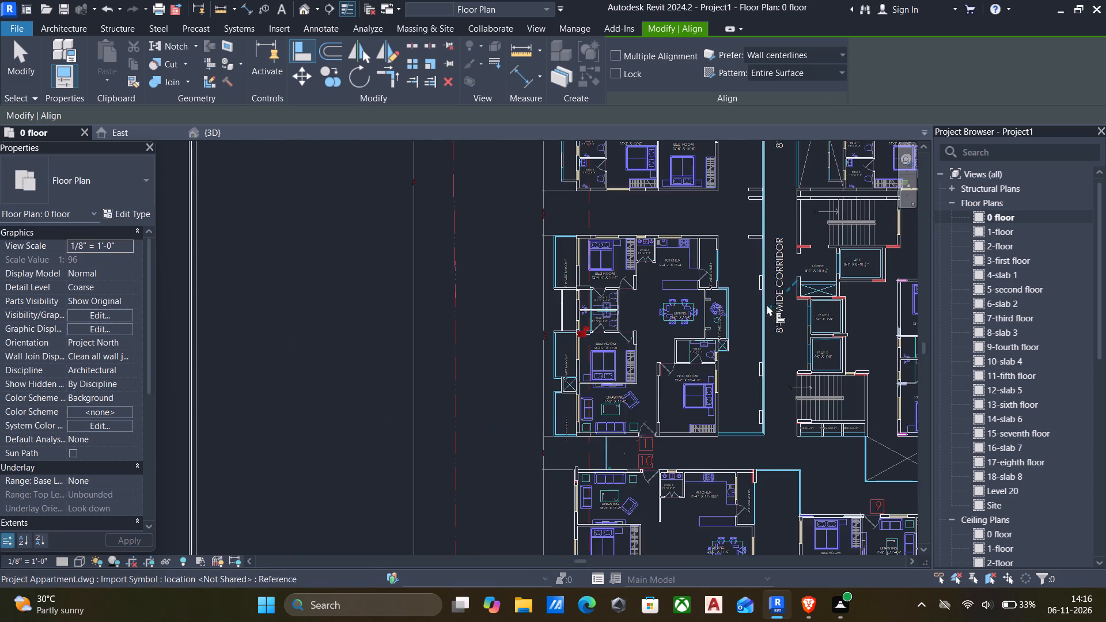
scroll(712, 279, up, 5)
scroll(444, 249, up, 5)
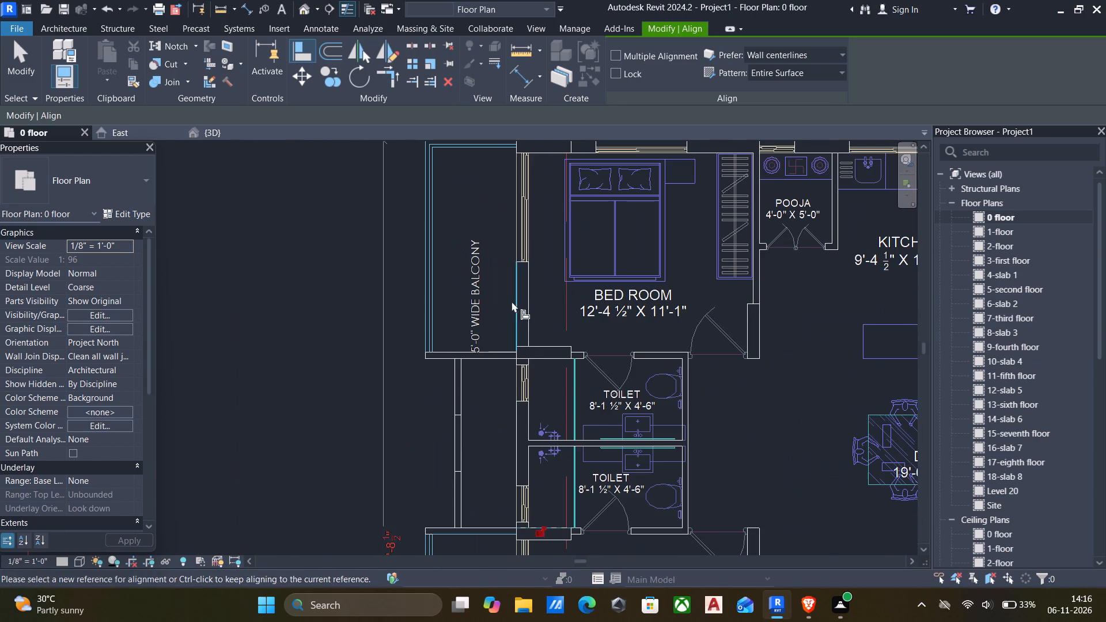
scroll(519, 351, down, 5)
scroll(533, 362, up, 1)
scroll(632, 381, down, 4)
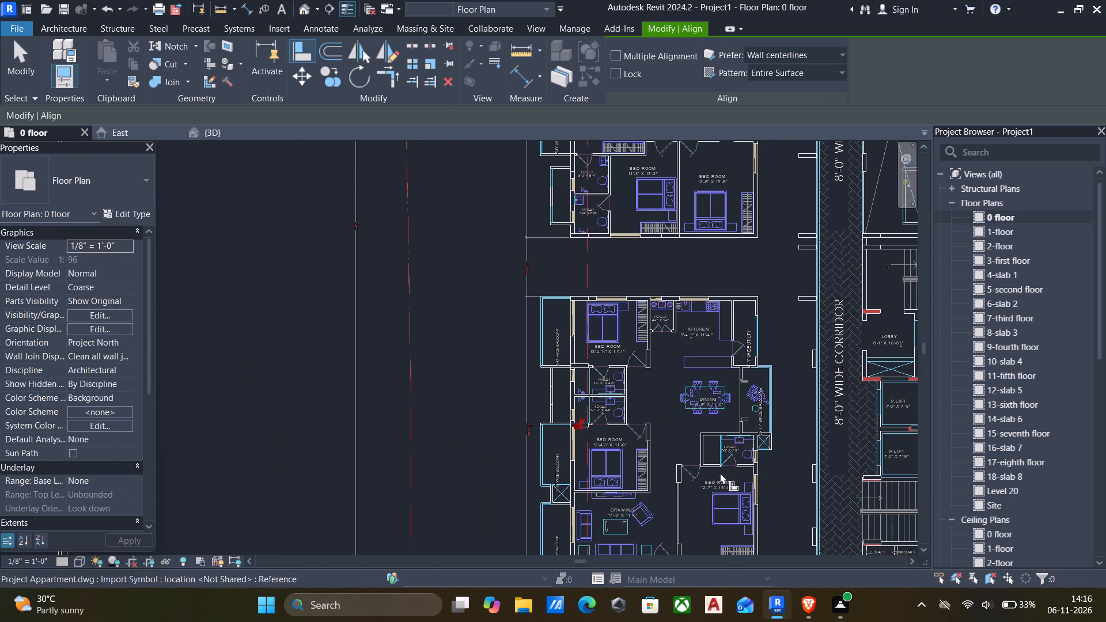
scroll(688, 426, down, 4)
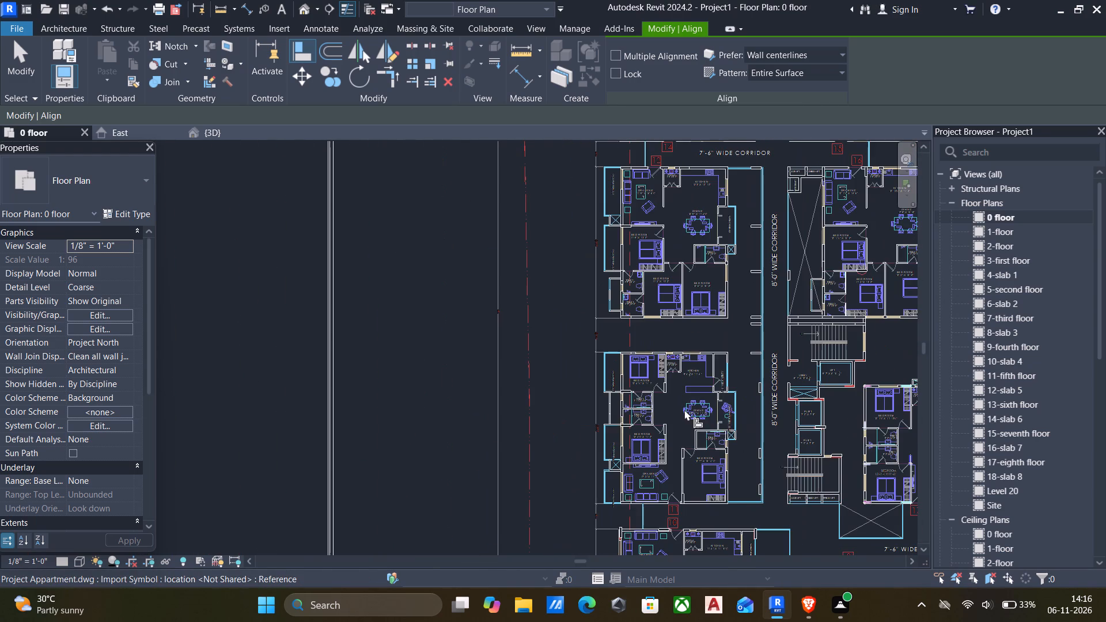
scroll(762, 354, down, 2)
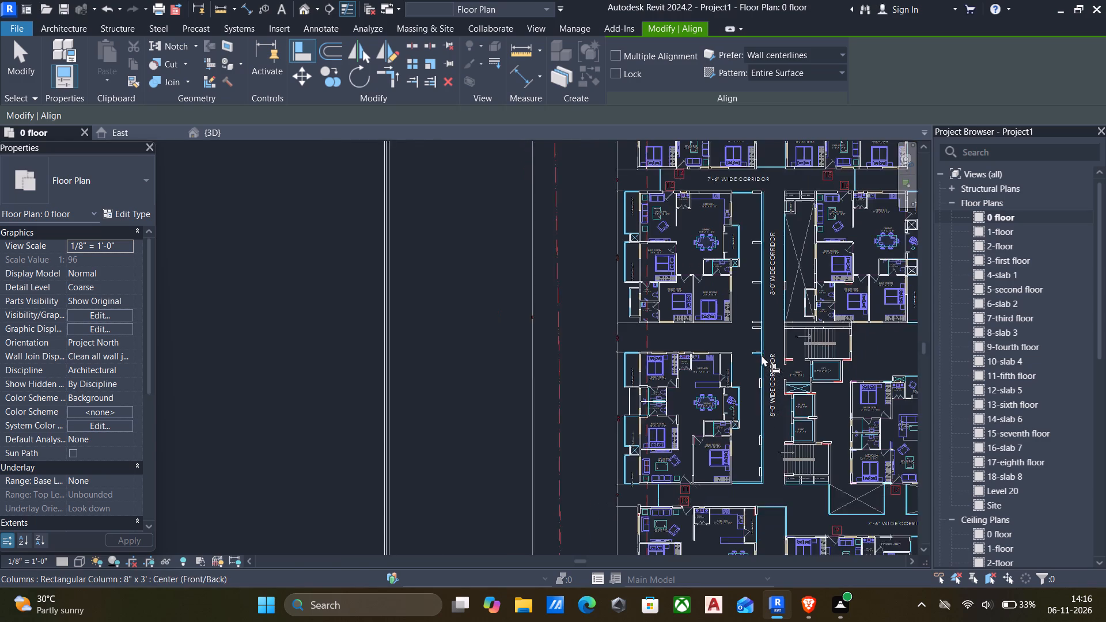
middle_drag(753, 359, 657, 328)
scroll(653, 332, down, 1)
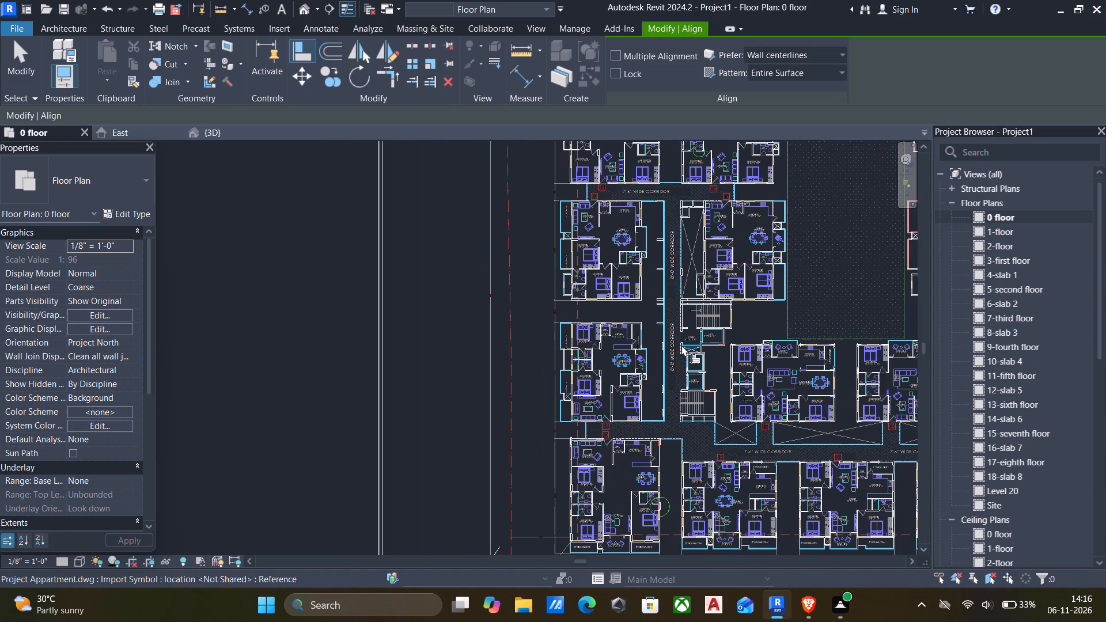
scroll(683, 346, up, 14)
key(Escape)
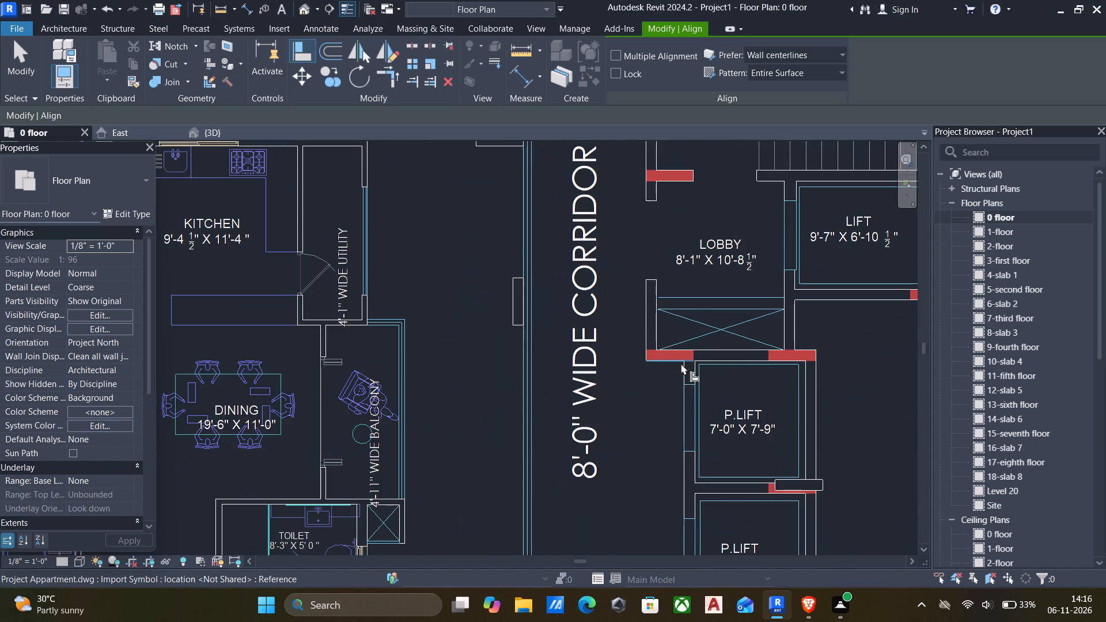
key(Escape)
click(669, 358)
key(Escape)
scroll(544, 350, down, 4)
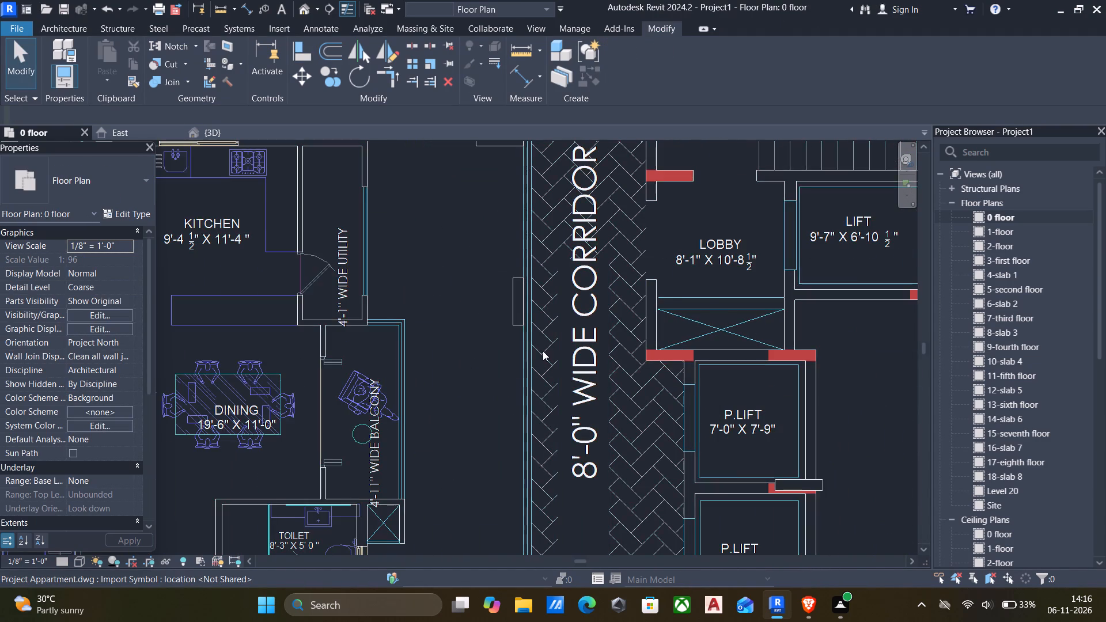
scroll(543, 351, down, 3)
scroll(394, 445, up, 4)
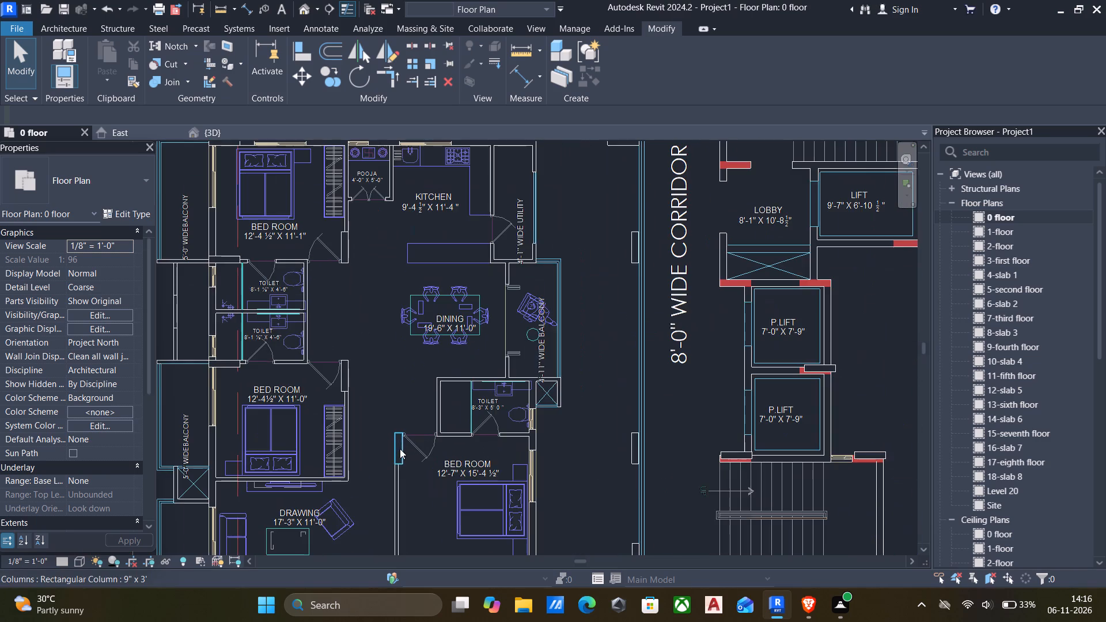
Align the 9" x 3' column beside the 12'-7" x 15'-4½" bedroom's entrance door with the door-side long edge of its red outline.
scroll(404, 460, up, 13)
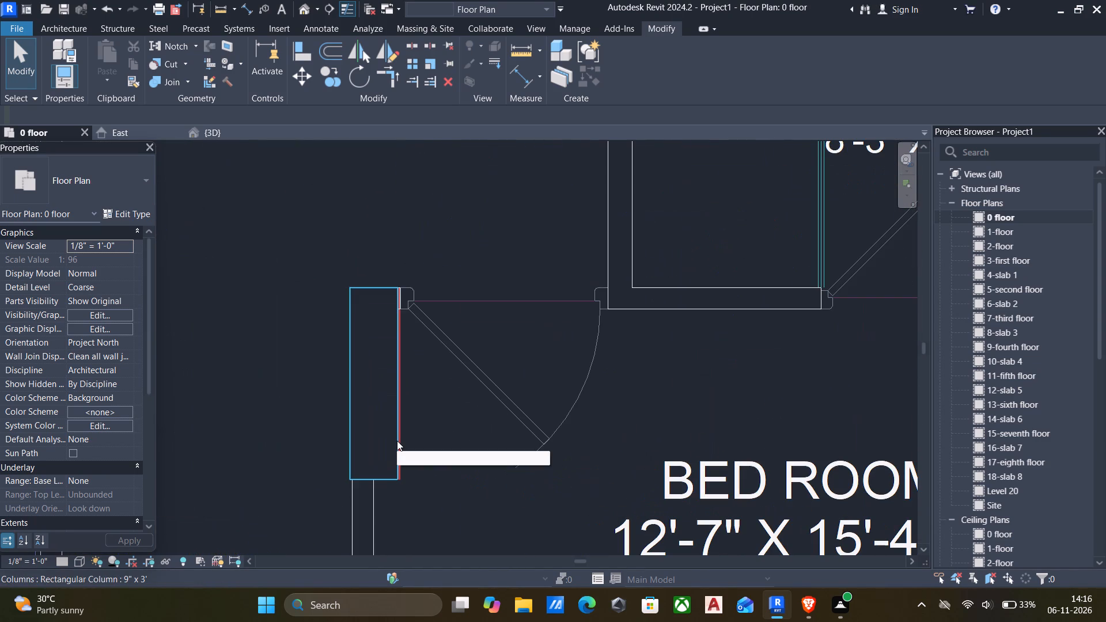
click(397, 441)
key(Escape)
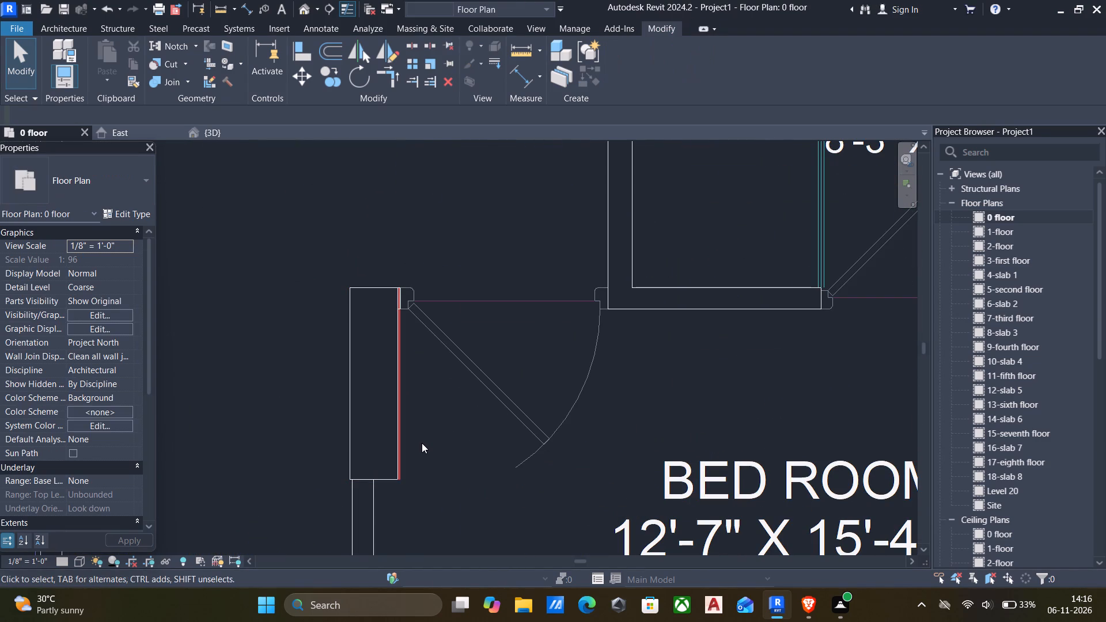
text(al)
scroll(410, 437, up, 5)
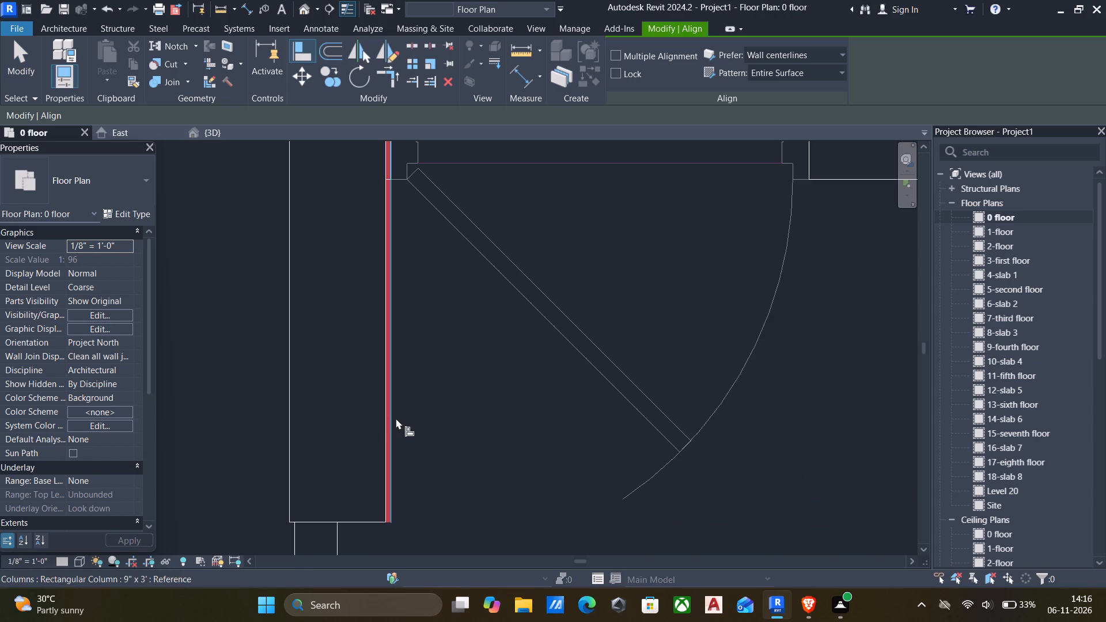
click(396, 418)
click(385, 419)
scroll(399, 430, down, 14)
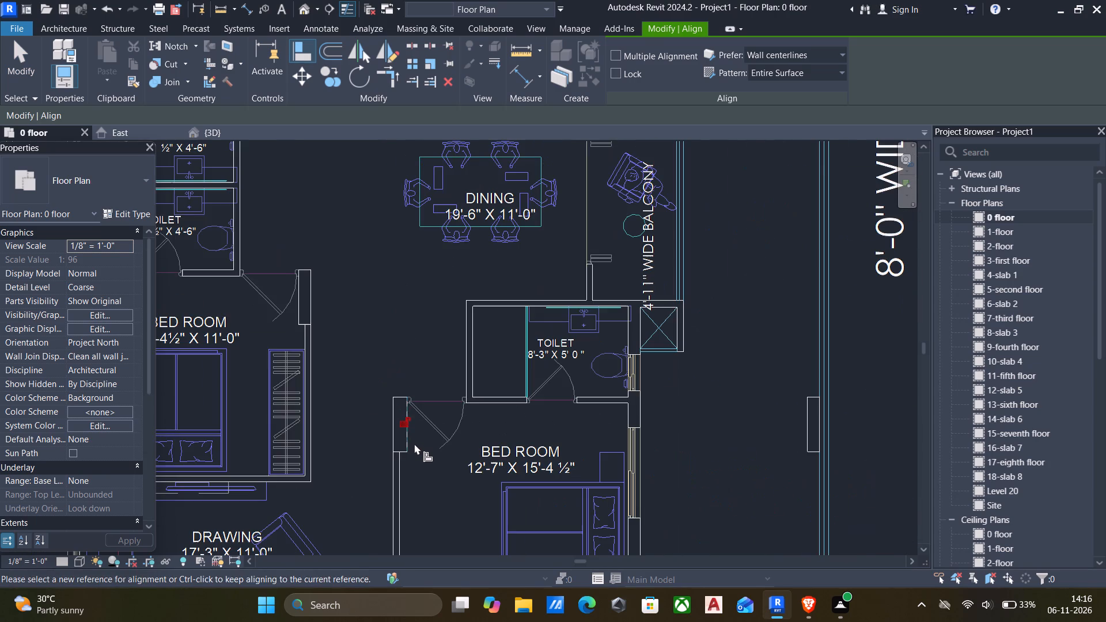
key(Escape)
key(Escape)
Place a similar 9" x 3' rectangular column in the empty area outside the site's boundary wall, level with the upper apartments.
click(406, 443)
scroll(414, 453, down, 7)
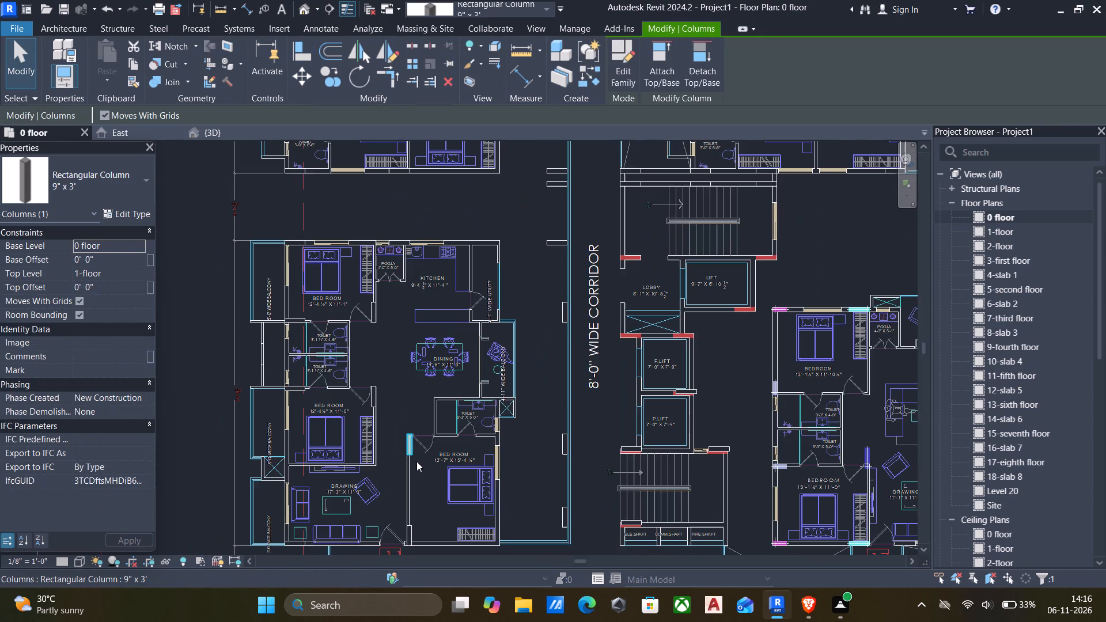
key(c)
key(s)
scroll(418, 463, down, 7)
scroll(355, 420, down, 8)
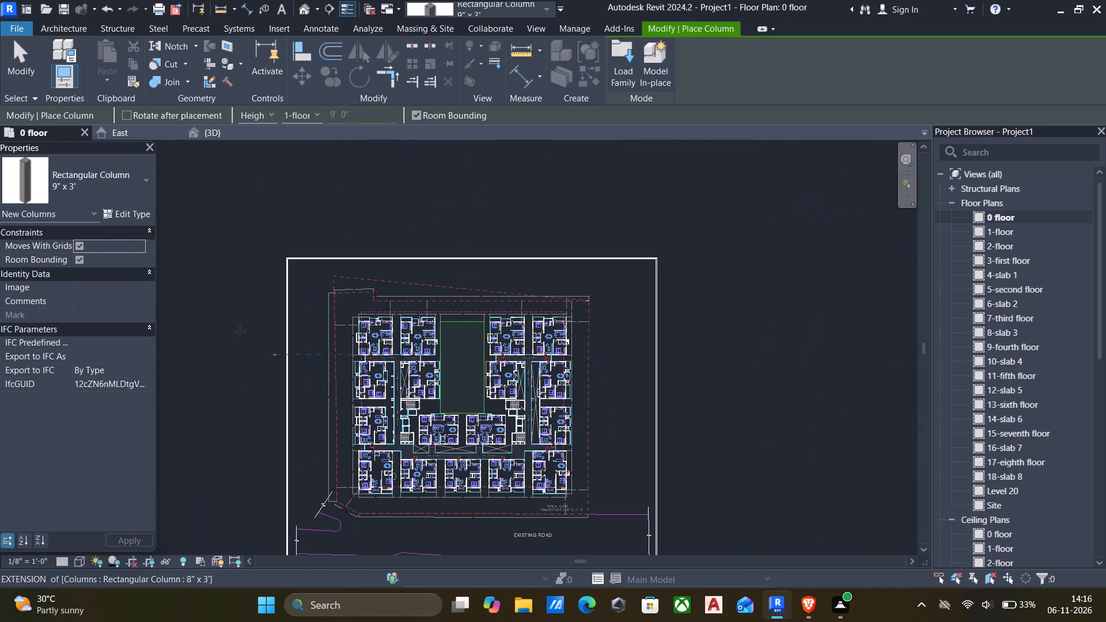
scroll(235, 332, up, 4)
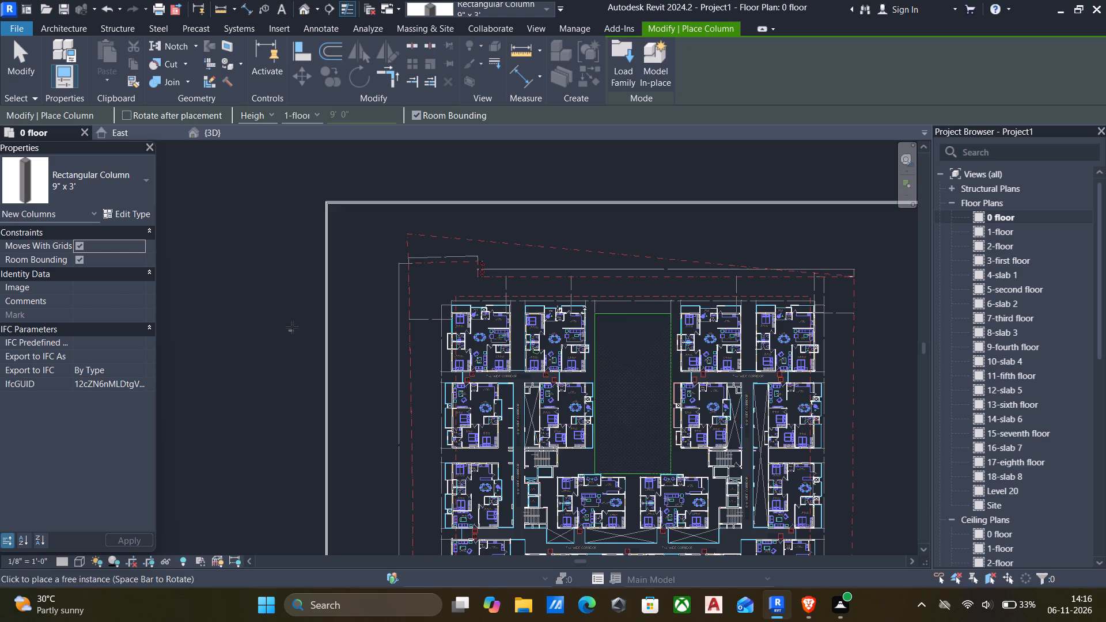
scroll(293, 323, up, 8)
click(293, 323)
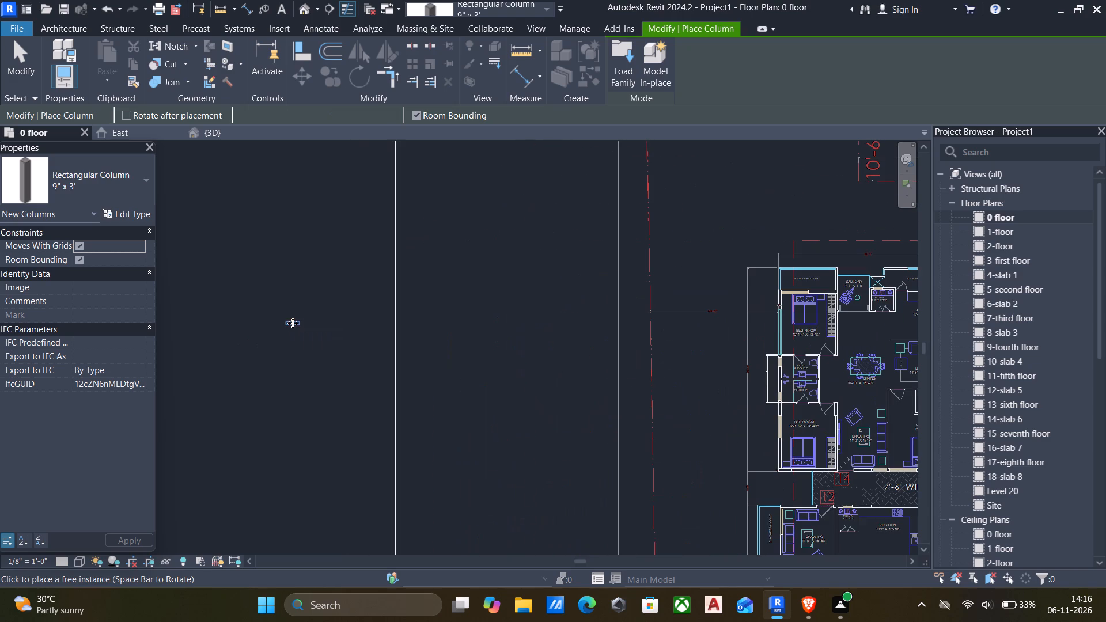
scroll(293, 323, down, 2)
key(Escape)
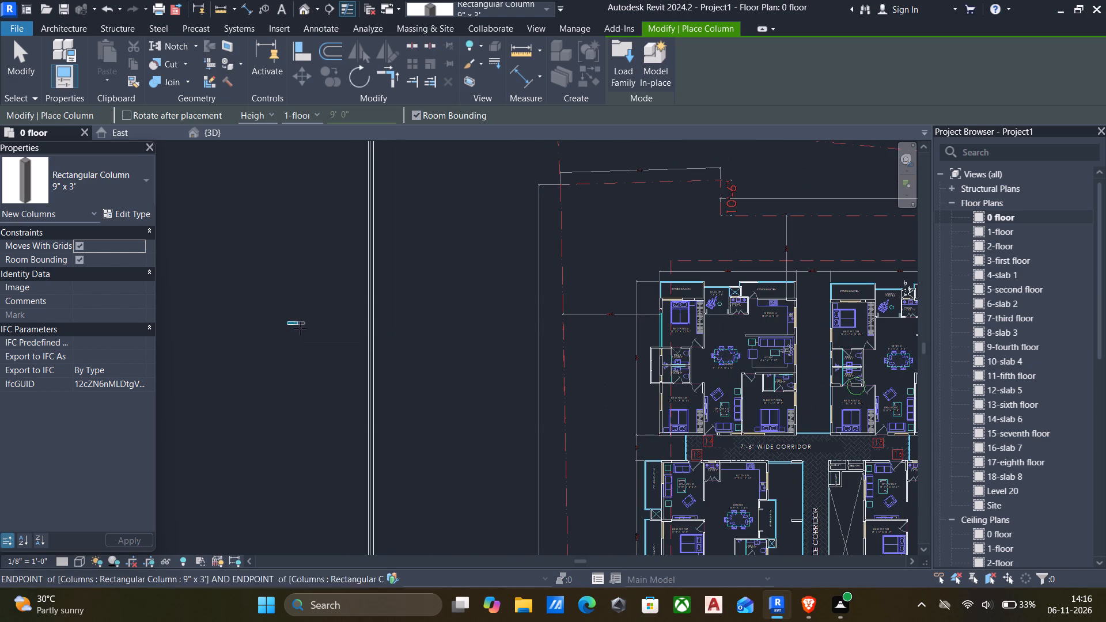
scroll(302, 331, down, 5)
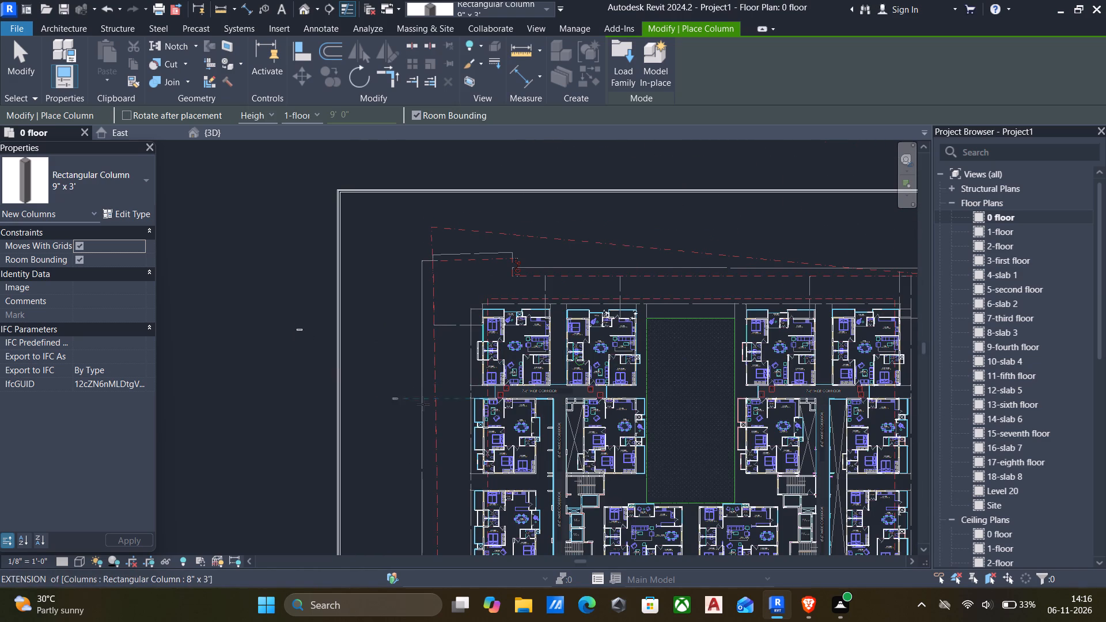
key(Escape)
Place a rectangular column similar to the 8" x 3' one above the staircase on the red outline between lobby and staircase at the corridor.
scroll(597, 465, down, 2)
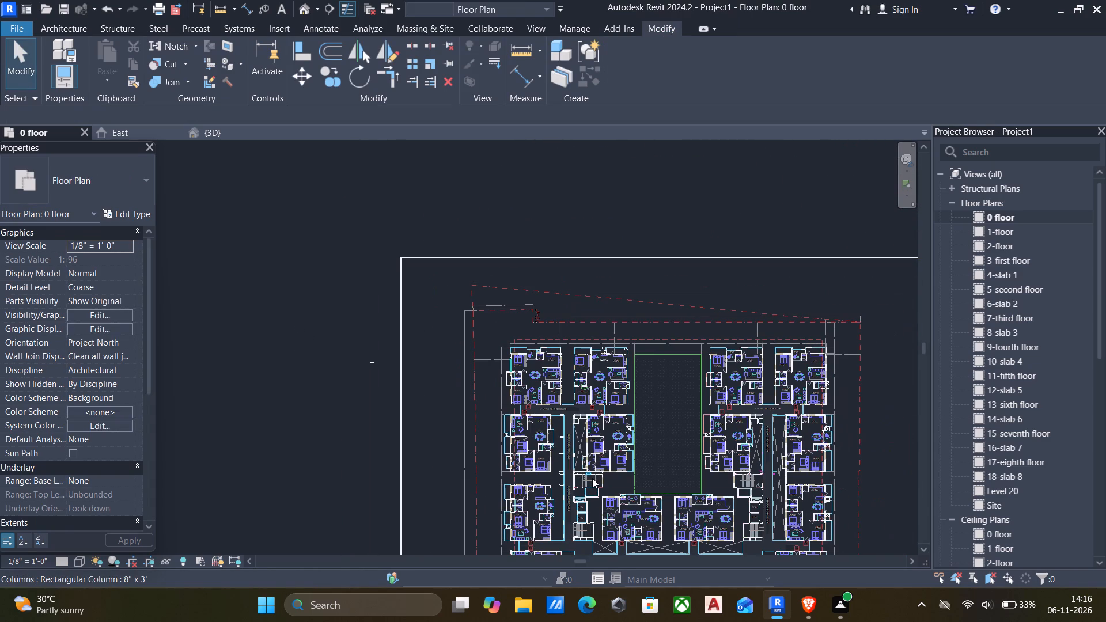
scroll(590, 442, up, 10)
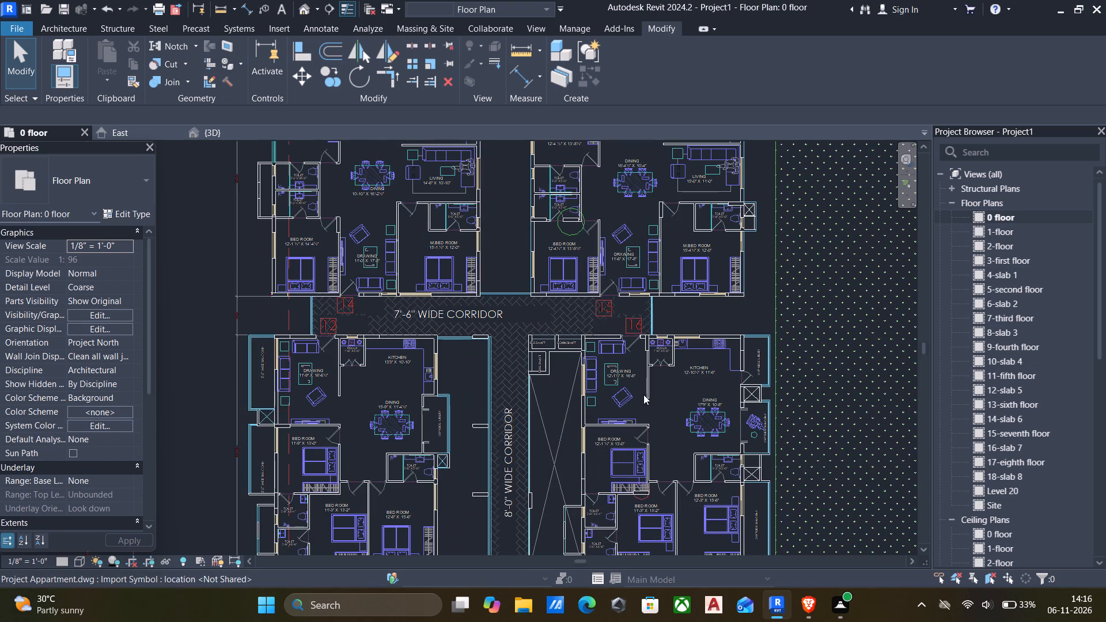
scroll(697, 382, down, 4)
scroll(634, 450, up, 1)
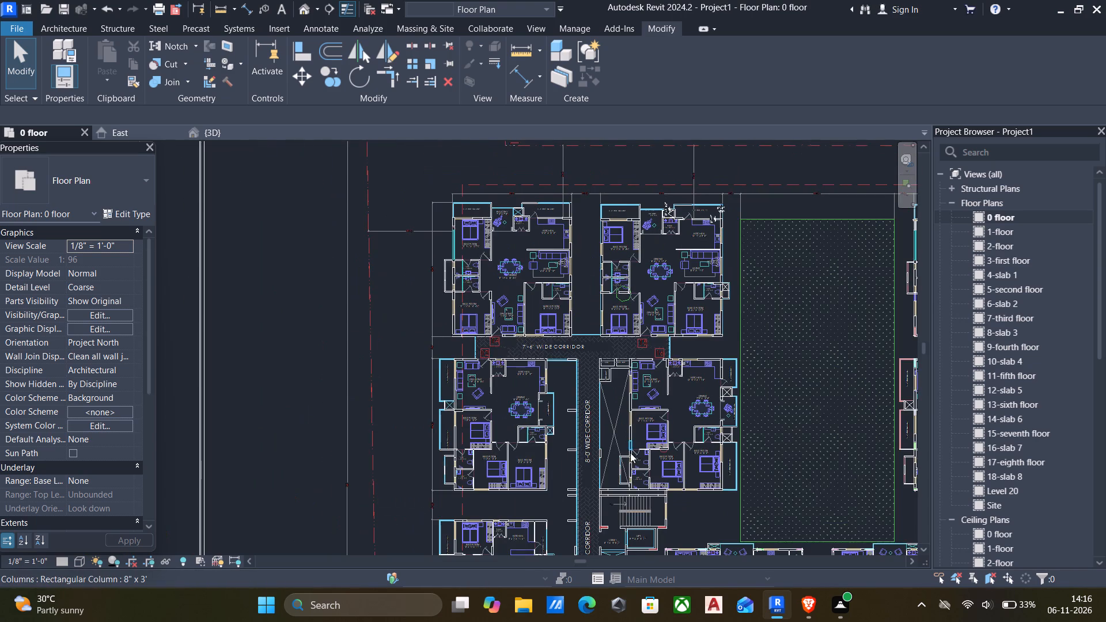
scroll(452, 369, down, 5)
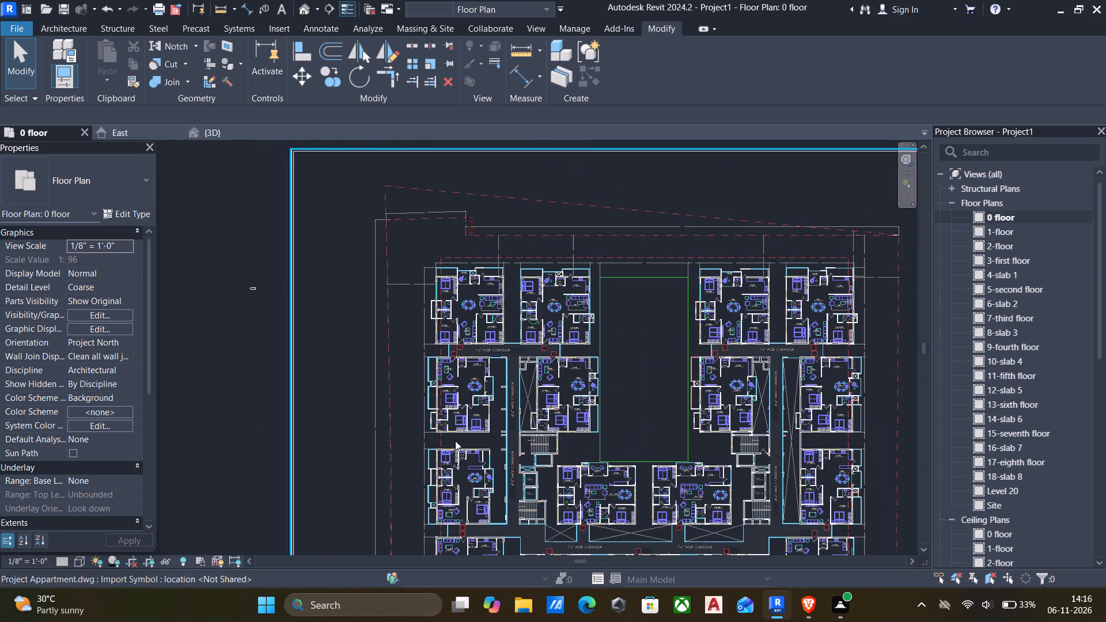
middle_drag(460, 443, 463, 325)
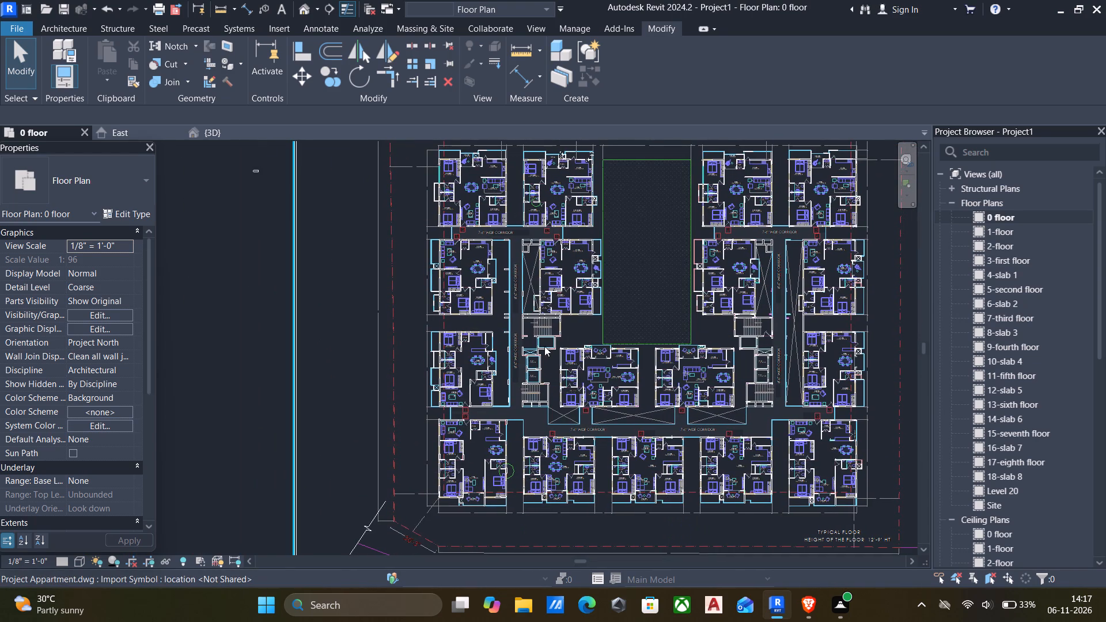
scroll(552, 317, up, 7)
scroll(510, 378, up, 3)
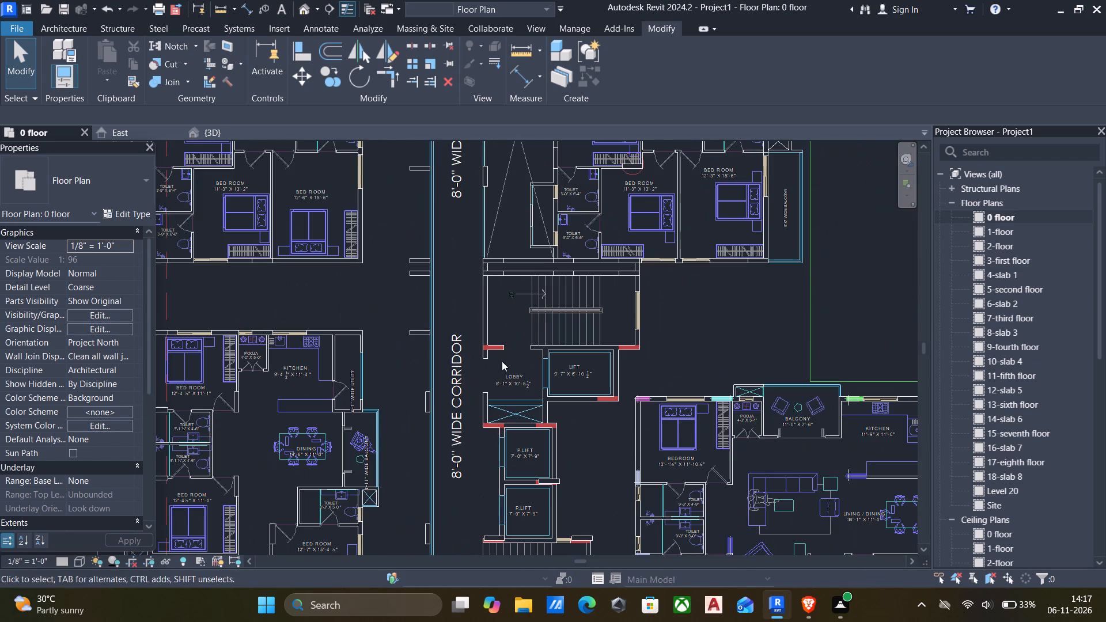
click(495, 263)
key(c)
key(s)
scroll(498, 349, up, 4)
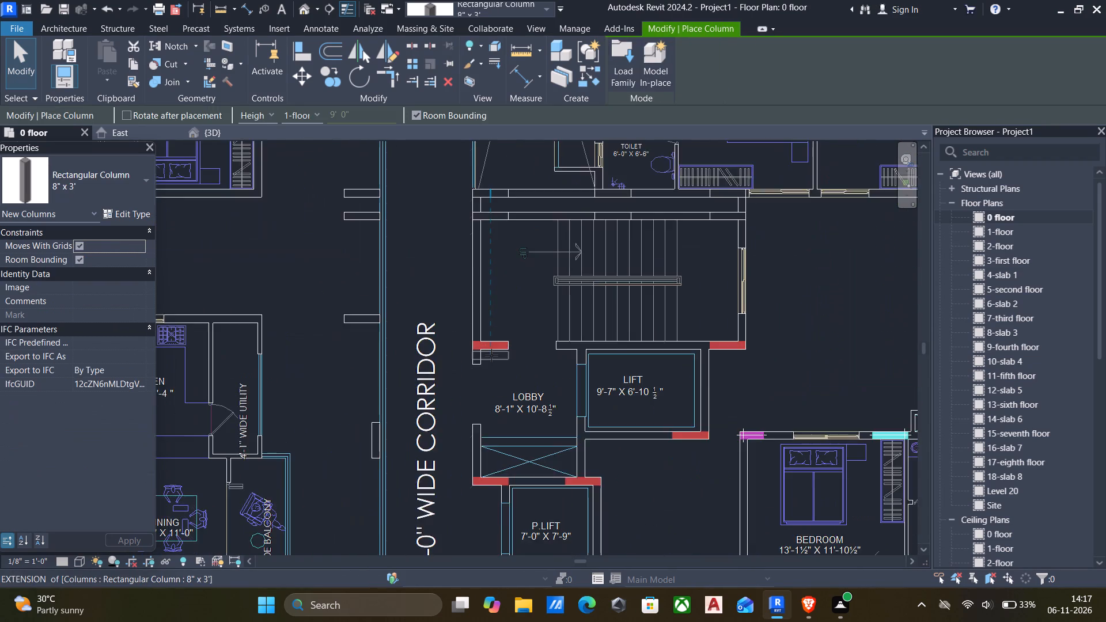
scroll(491, 355, up, 4)
click(499, 336)
Place 8" x 3' columns at the staircase's outer corner beside the lift, the lift's lower outer corner, and both outlines between lobby and P.Lift.
scroll(743, 365, down, 5)
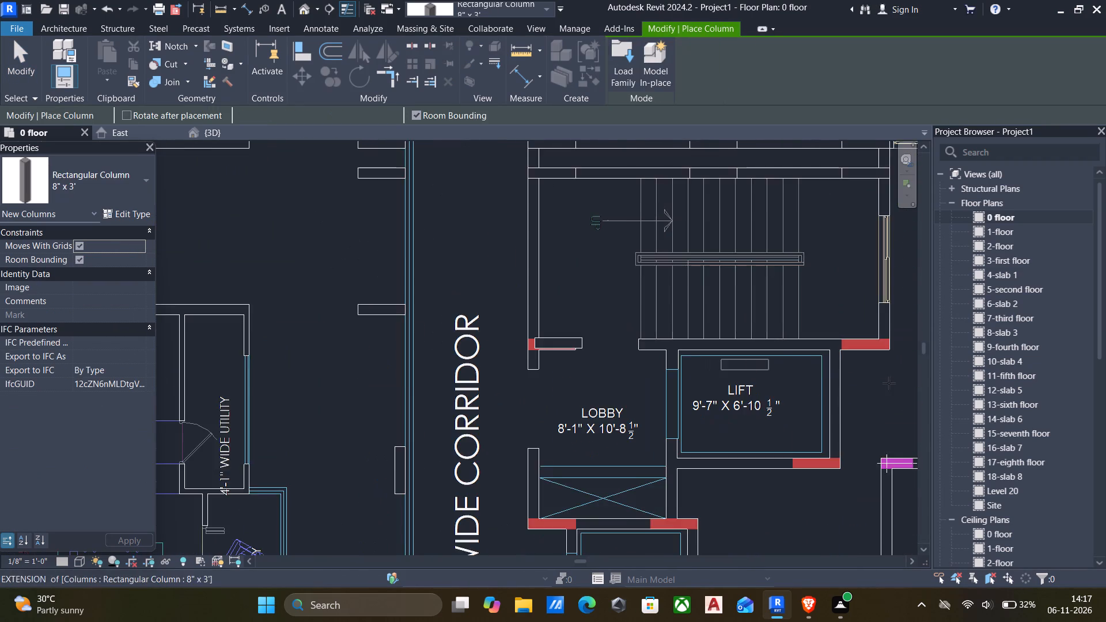
scroll(864, 363, up, 2)
scroll(815, 342, up, 3)
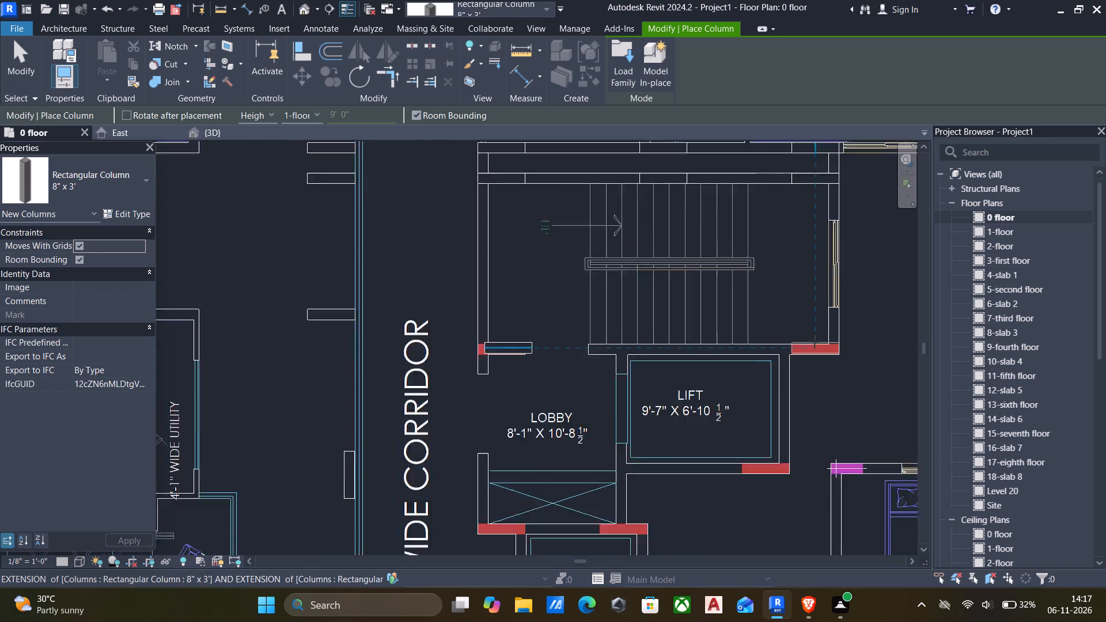
scroll(815, 342, up, 2)
click(800, 348)
scroll(781, 367, down, 5)
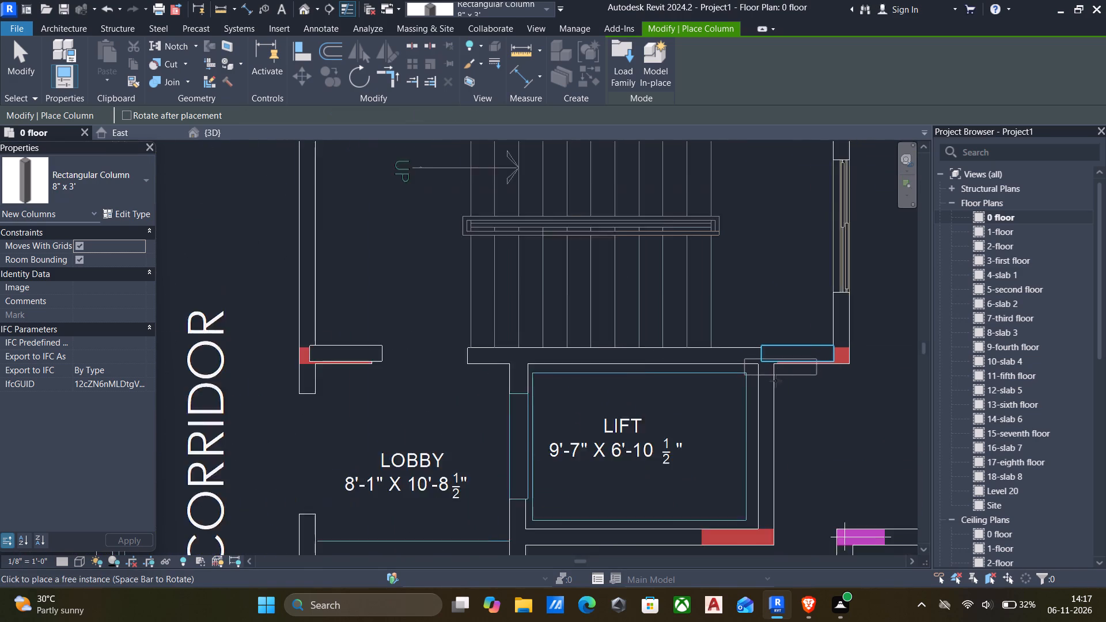
scroll(775, 381, down, 1)
scroll(755, 462, up, 4)
click(770, 449)
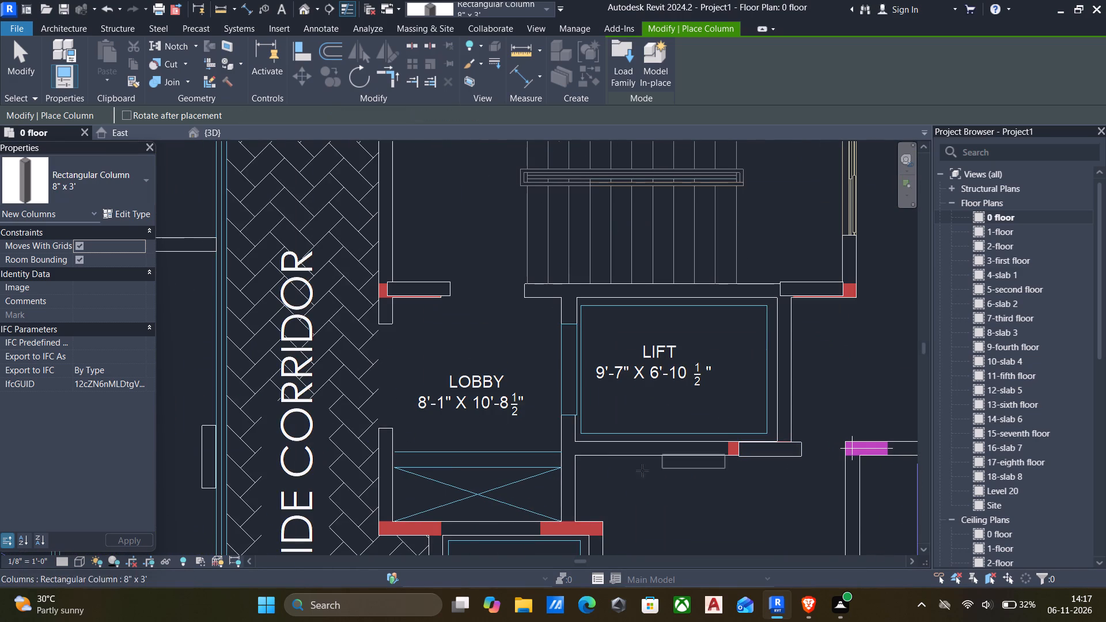
scroll(606, 491, down, 2)
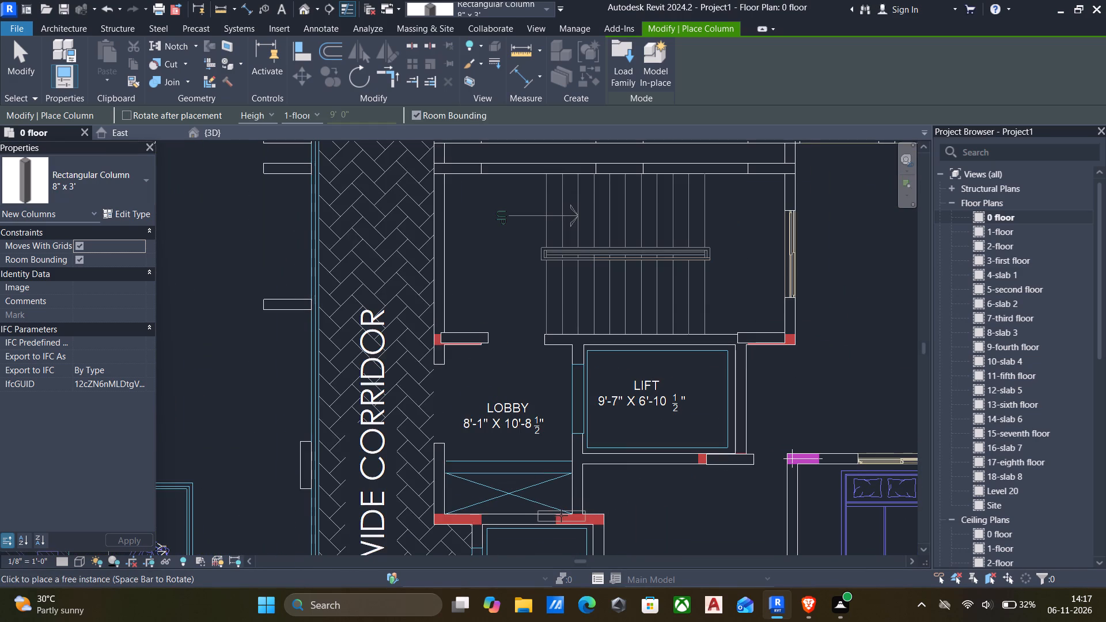
click(561, 515)
click(437, 517)
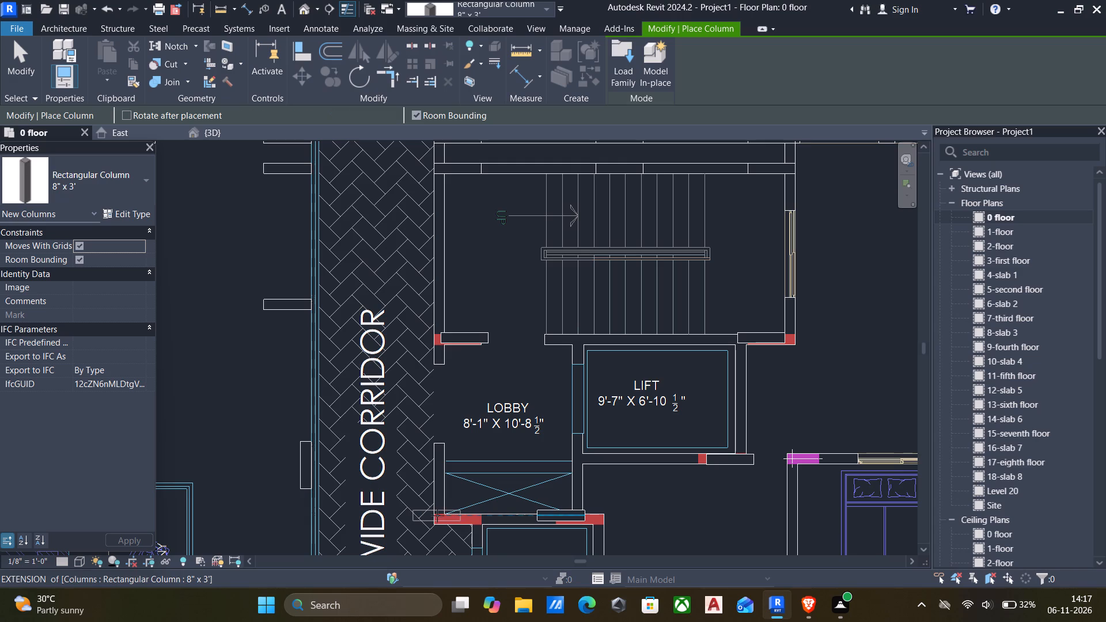
Review the corridors and apartments around the lift and staircase core, and end column placement.
scroll(450, 490, down, 5)
scroll(519, 473, down, 4)
middle_drag(444, 449, 445, 446)
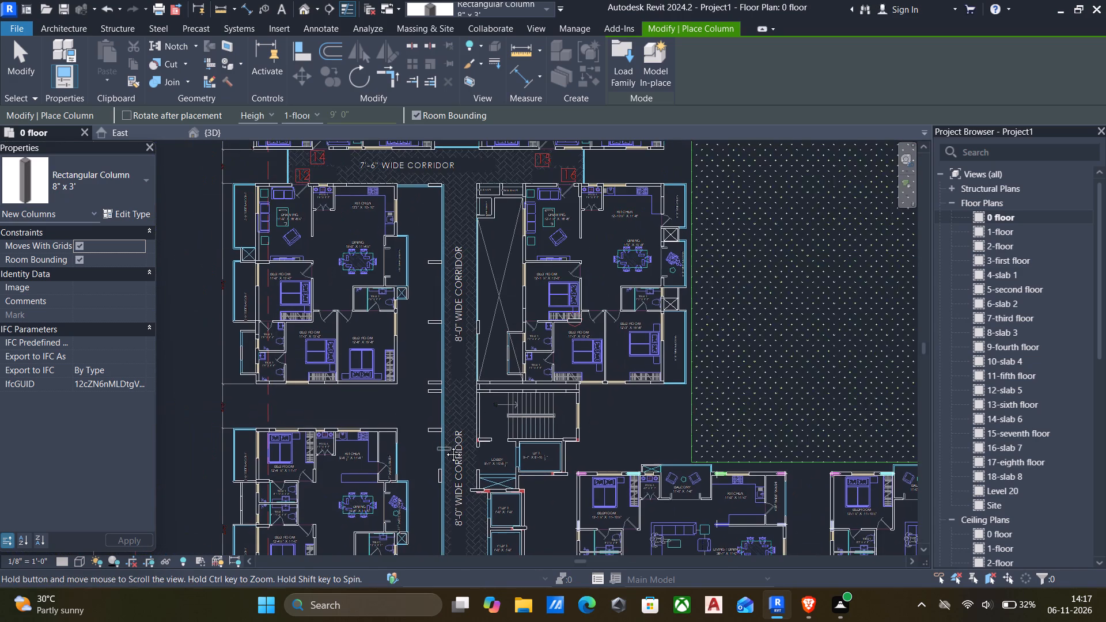
middle_drag(445, 446, 552, 240)
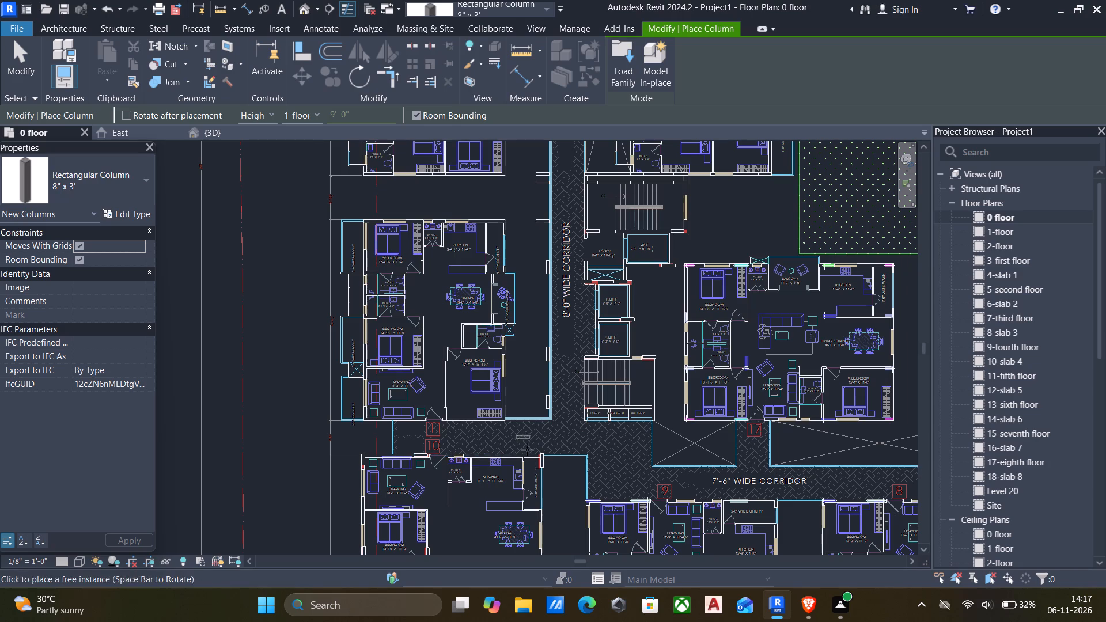
scroll(538, 475, down, 2)
middle_drag(522, 487, 548, 390)
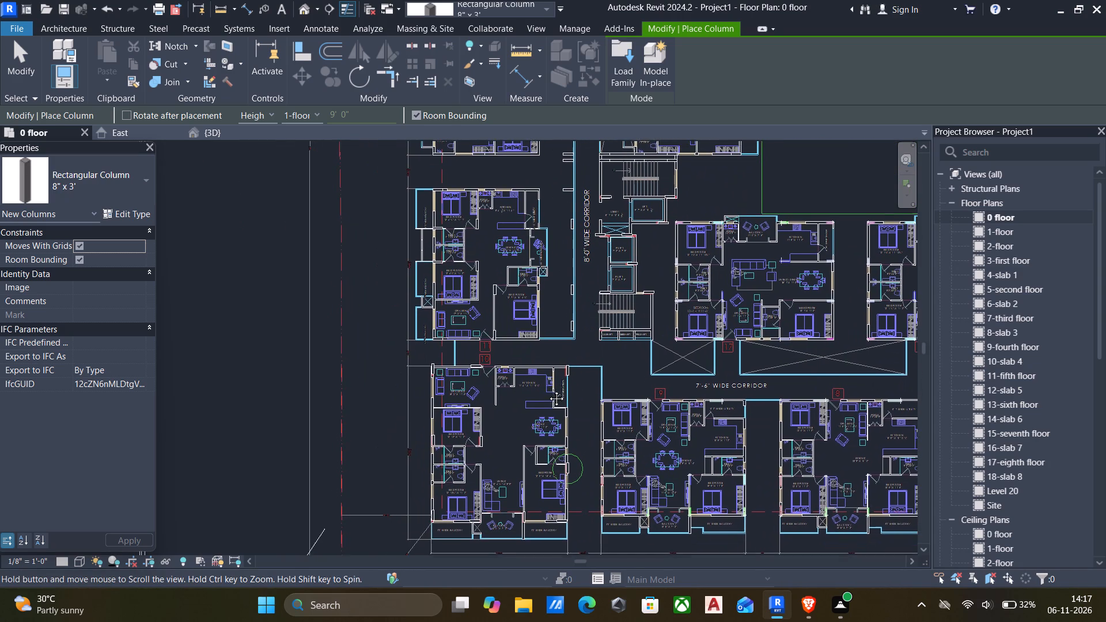
middle_drag(548, 390, 559, 376)
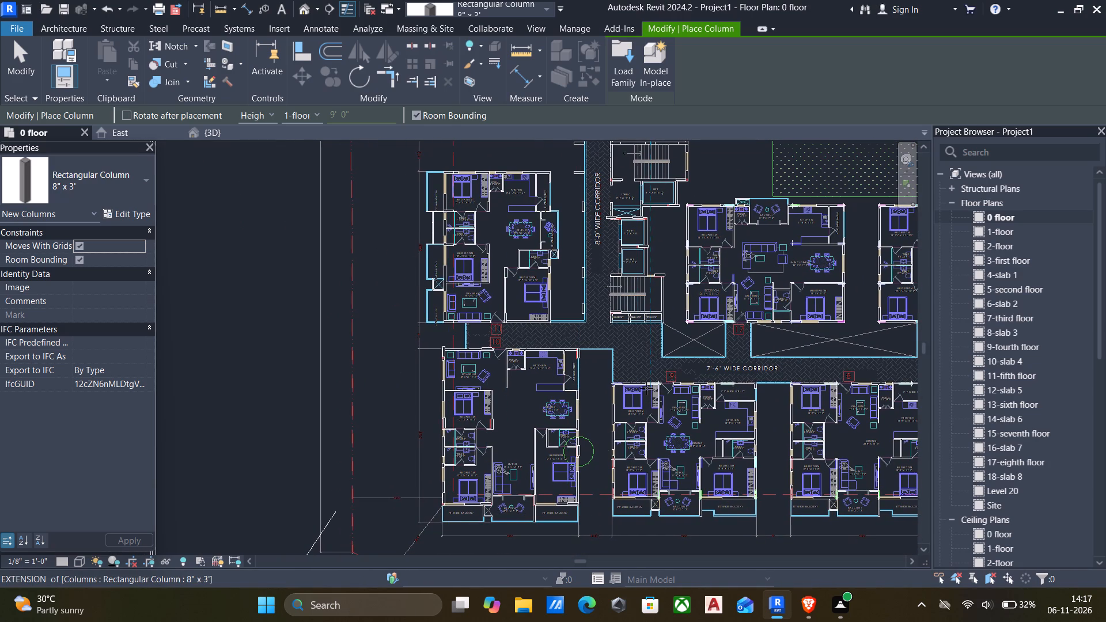
middle_drag(656, 297, 632, 376)
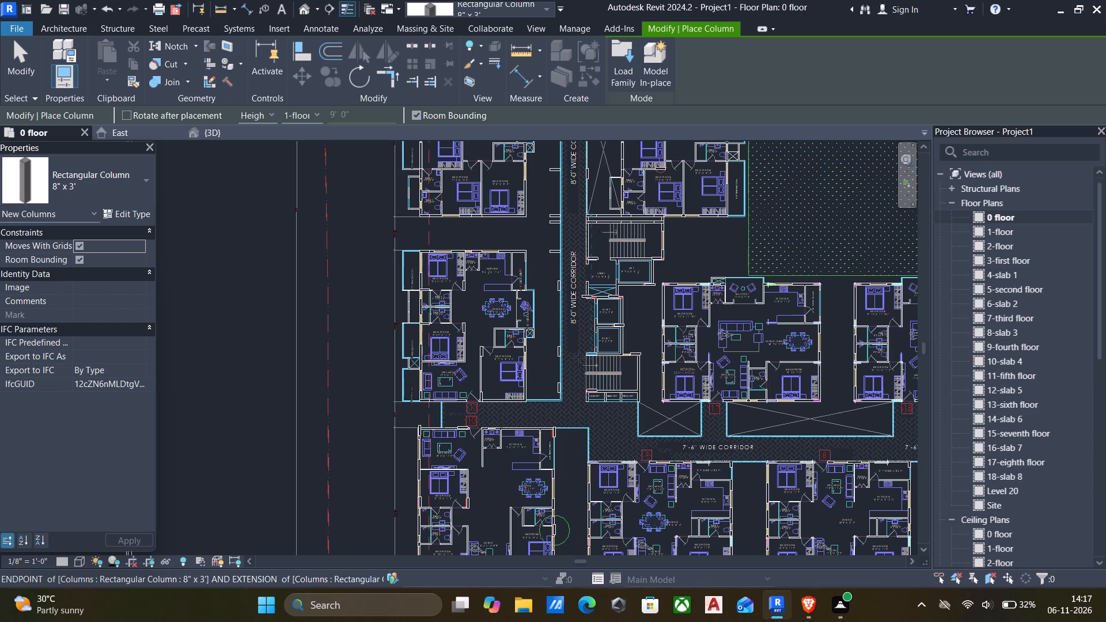
key(Escape)
key(Escape)
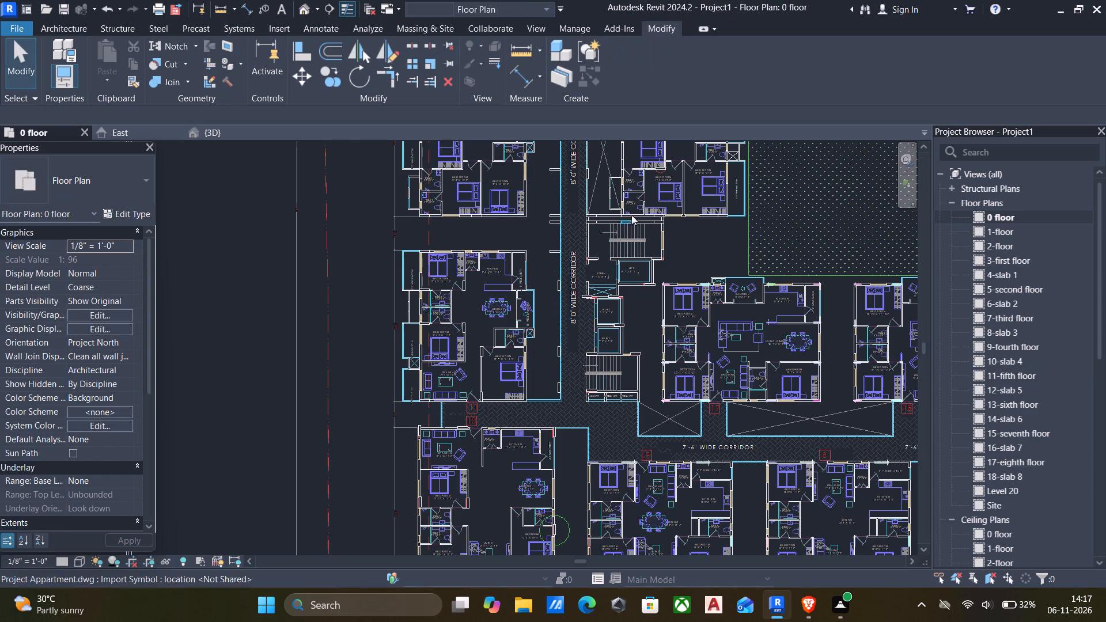
Align the 8" x 3' column at the staircase's outer corner beside the lift with its outline's lower long edge and outer short end.
scroll(618, 184, up, 4)
scroll(658, 274, up, 4)
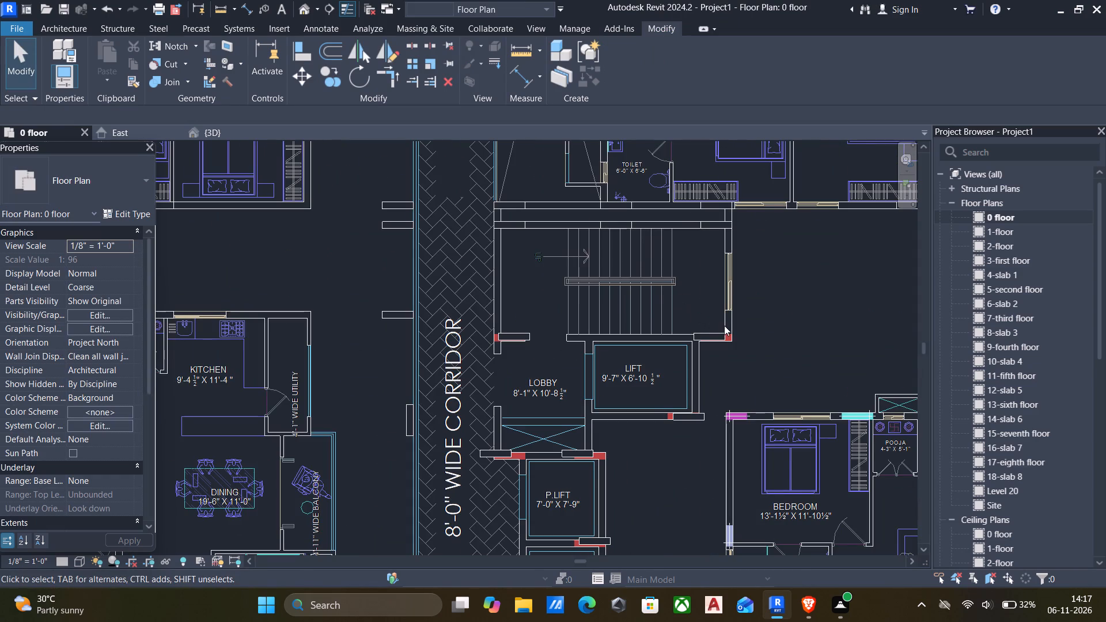
key(Escape)
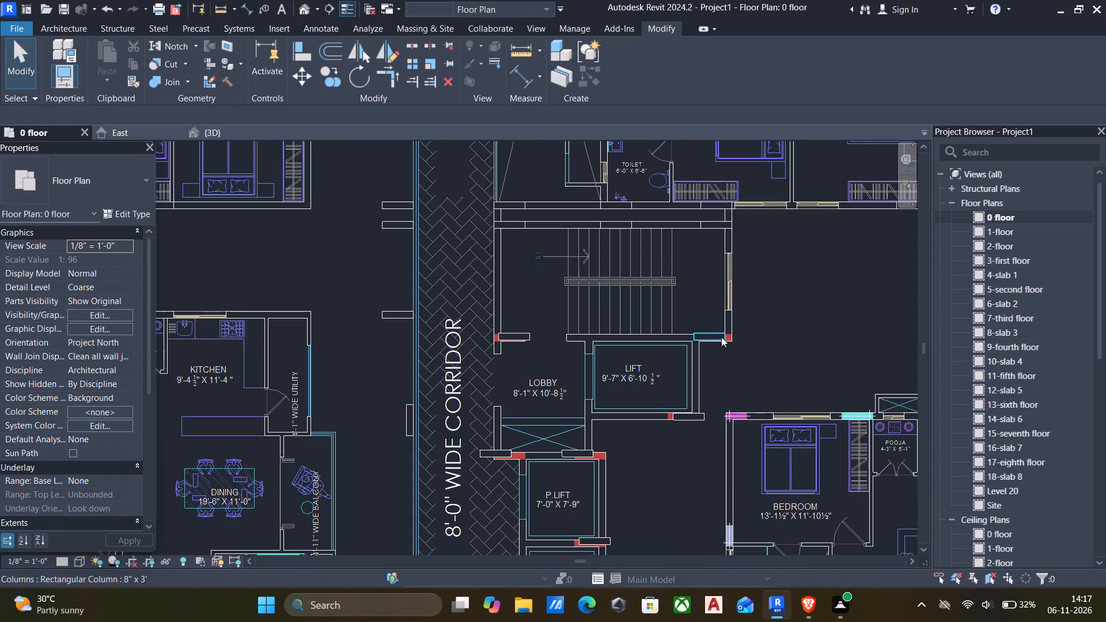
click(721, 337)
key(Escape)
key(a)
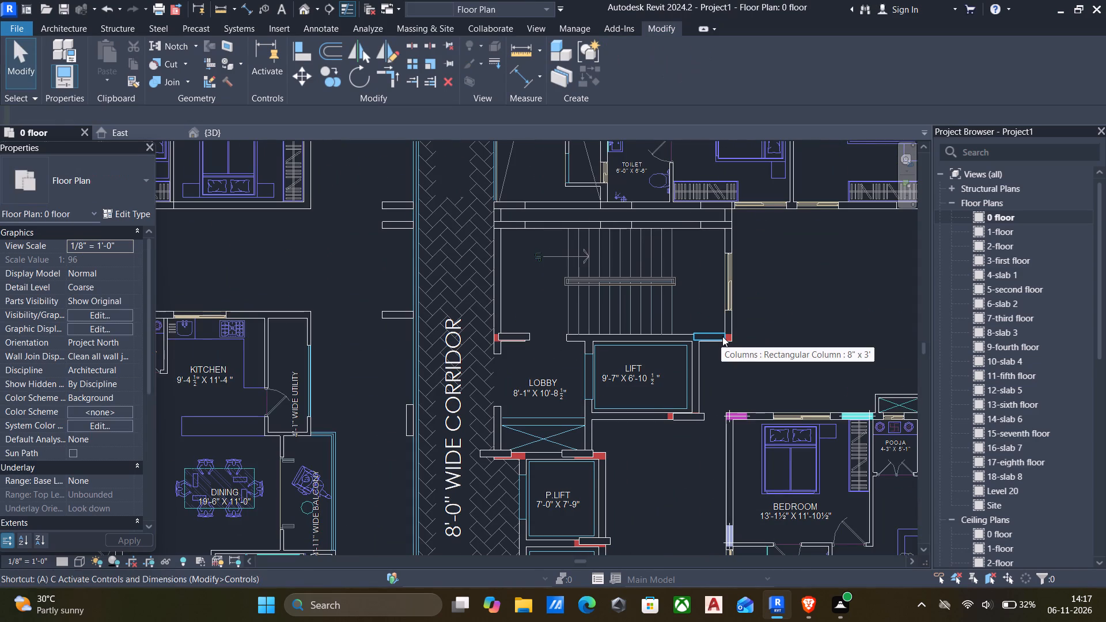
key(l)
scroll(724, 336, up, 9)
click(737, 347)
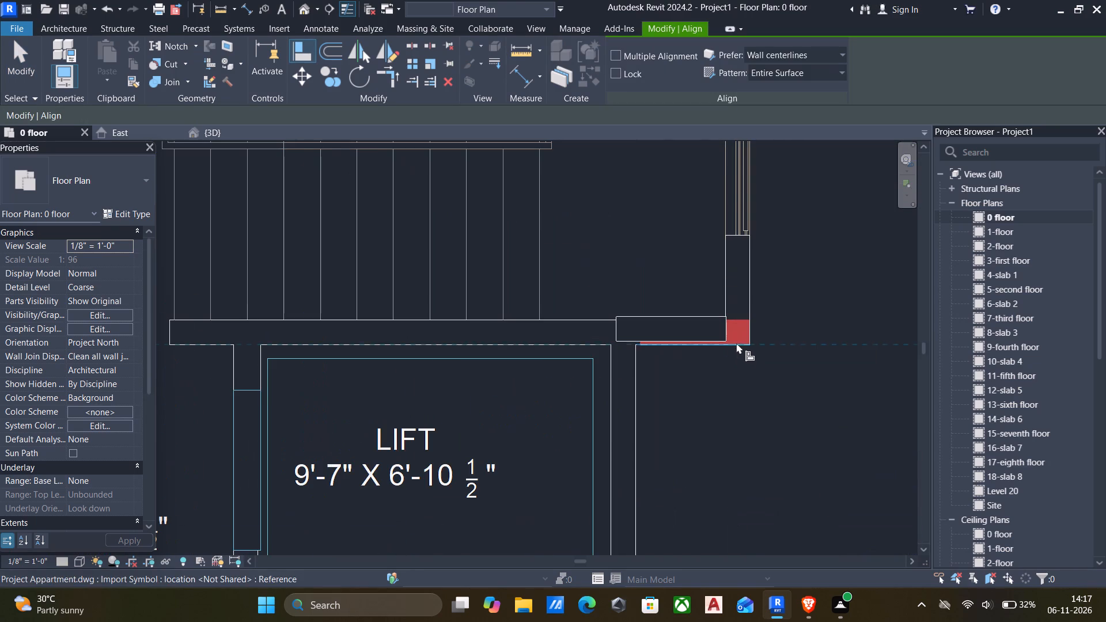
click(728, 339)
click(747, 333)
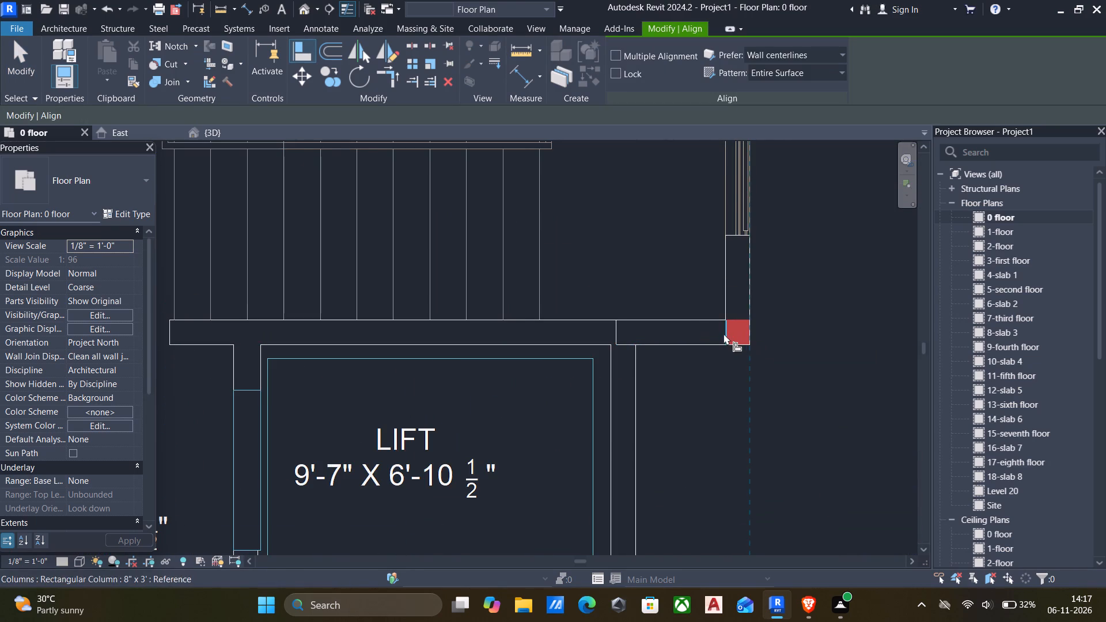
click(724, 333)
Align the 8" x 3' column between lobby and staircase at the corridor with its red outline's corridor-side short end and lower long edge.
scroll(712, 339, down, 7)
scroll(355, 332, up, 5)
scroll(447, 340, up, 4)
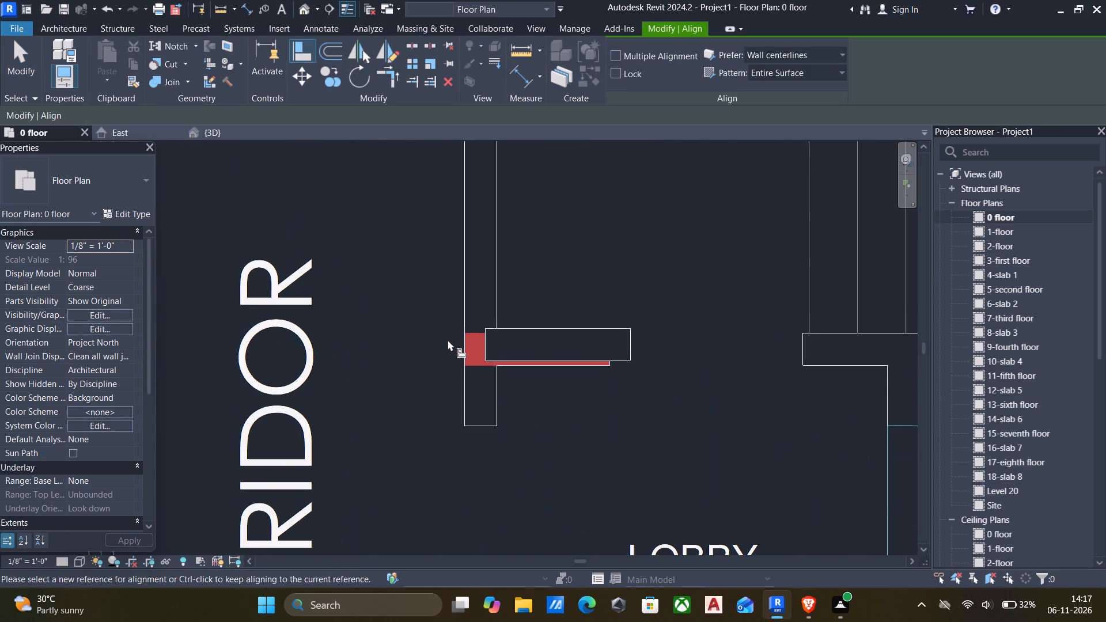
click(467, 347)
click(484, 347)
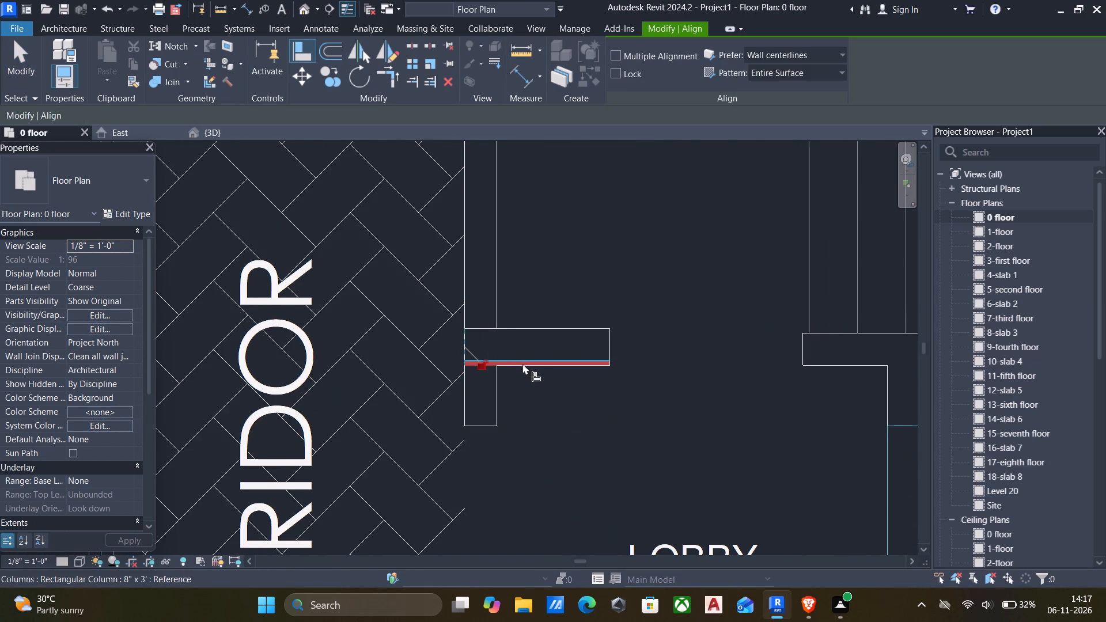
scroll(527, 365, up, 5)
click(544, 370)
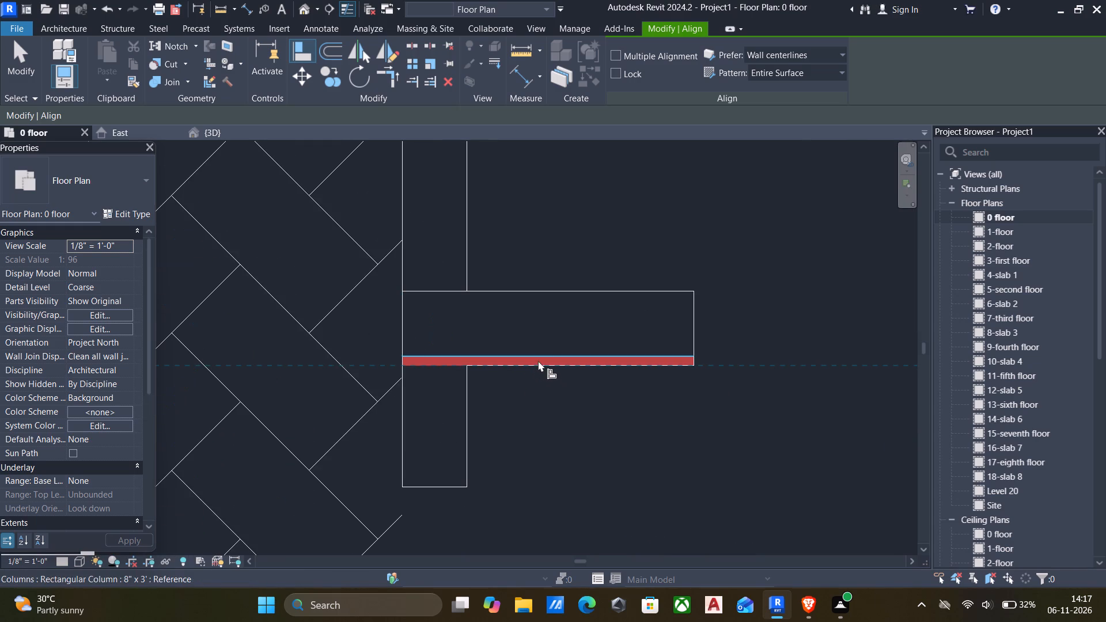
click(534, 356)
Align the 8" x 3' column at the upper P.Lift's outer corner with its red outline's outer short end and lower long edge.
scroll(534, 361, down, 16)
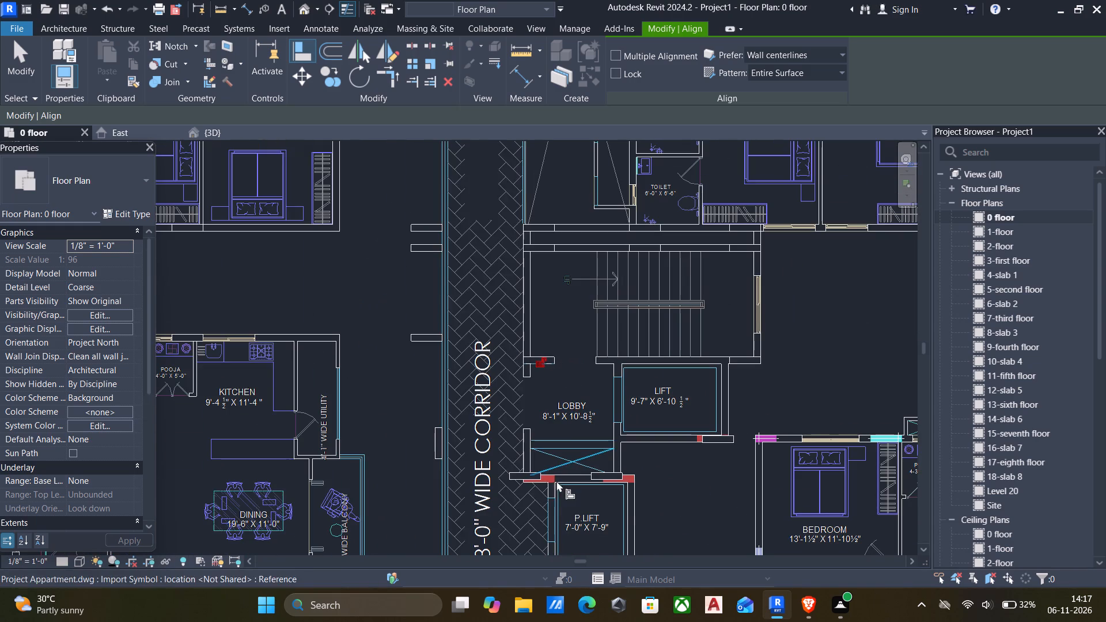
scroll(622, 493, up, 10)
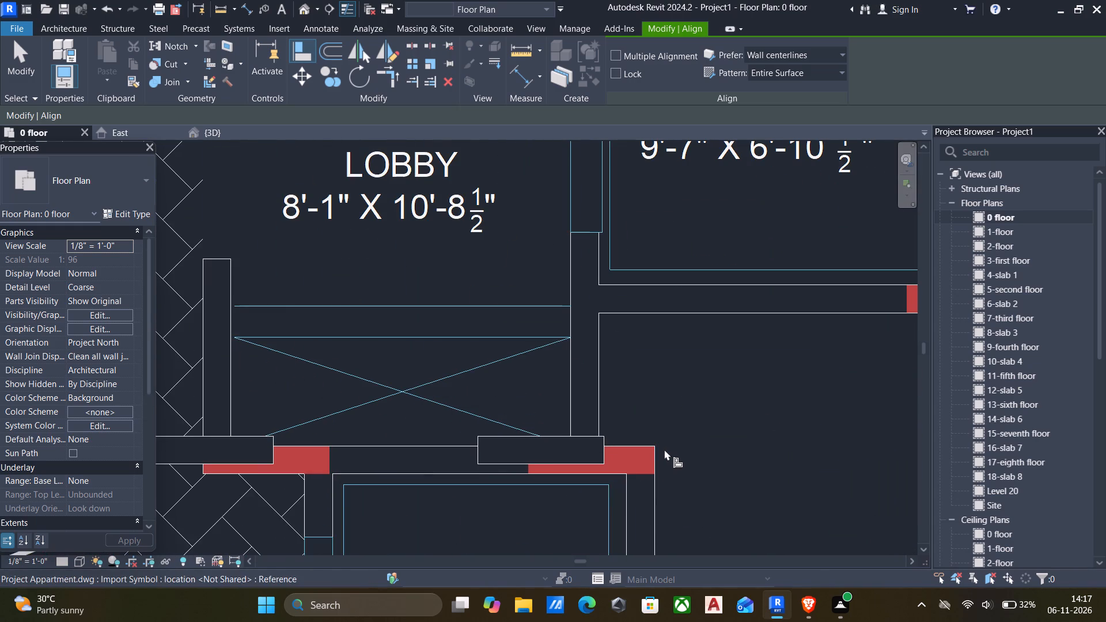
click(658, 459)
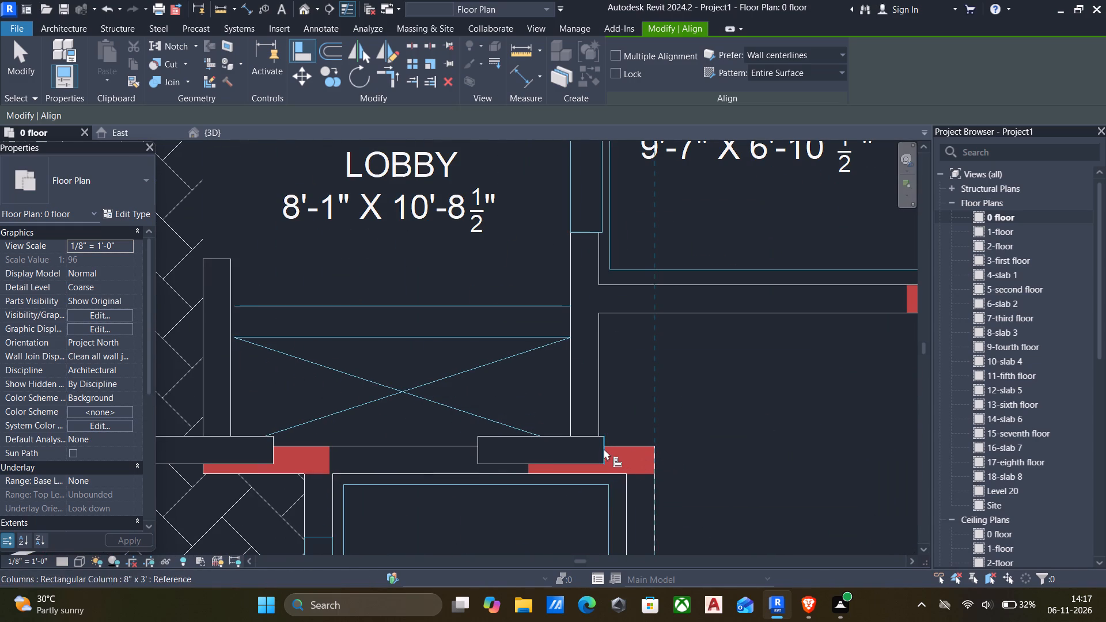
click(603, 448)
scroll(637, 471, up, 4)
click(637, 479)
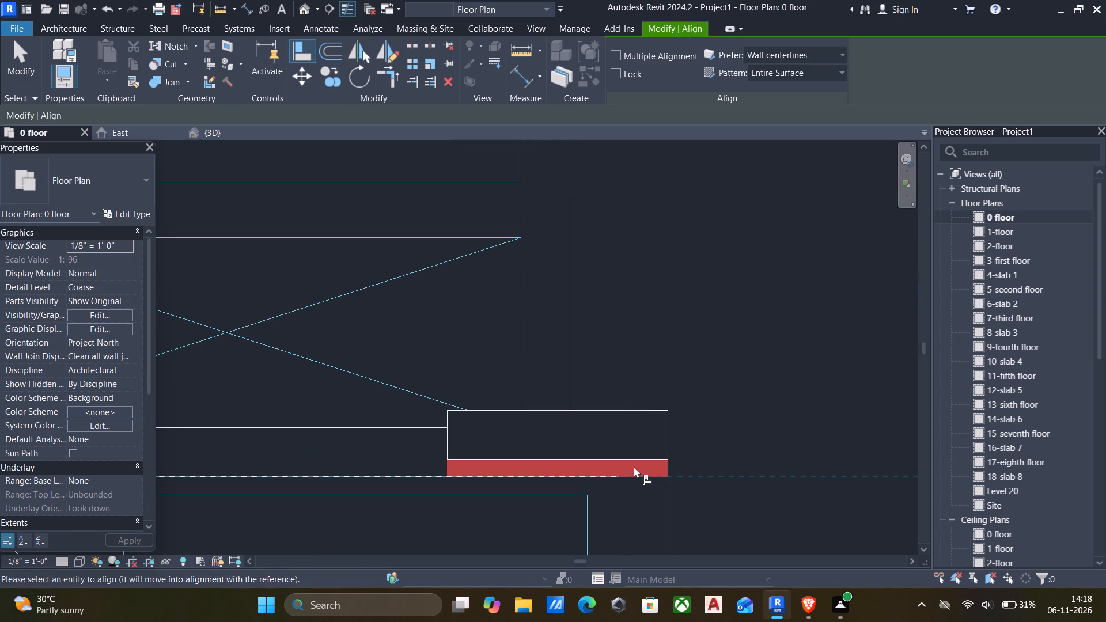
click(627, 458)
Align the corridor-side 8" x 3' column between lobby and P.Lift with its red outline's inner short end and lower long edge.
scroll(623, 458, down, 9)
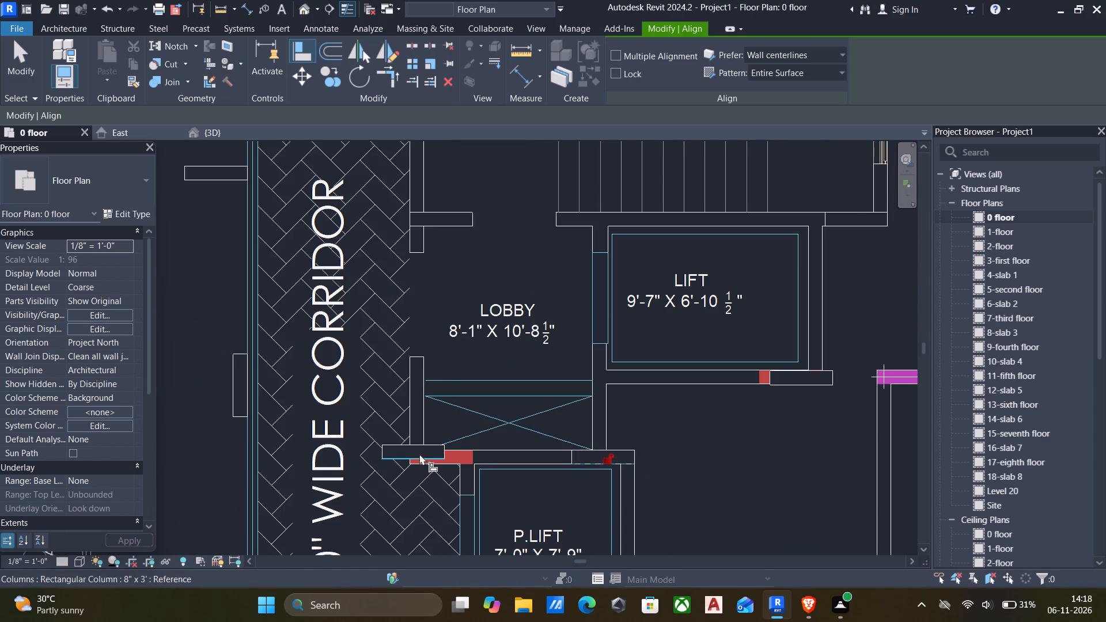
scroll(419, 454, up, 4)
scroll(503, 457, up, 4)
click(521, 457)
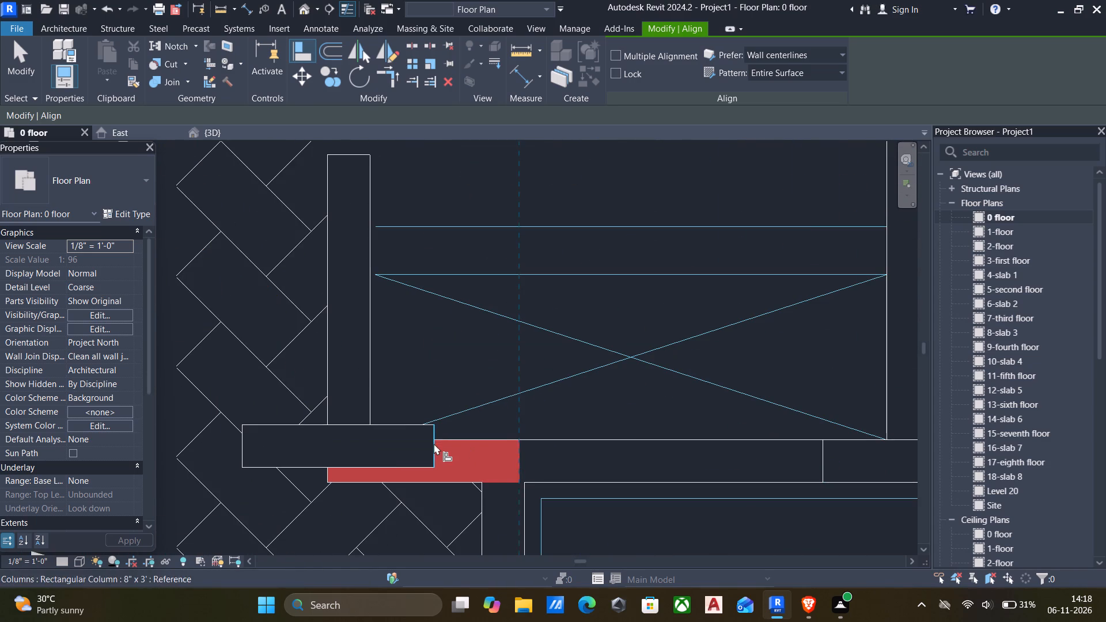
click(434, 443)
scroll(506, 484, up, 2)
click(506, 483)
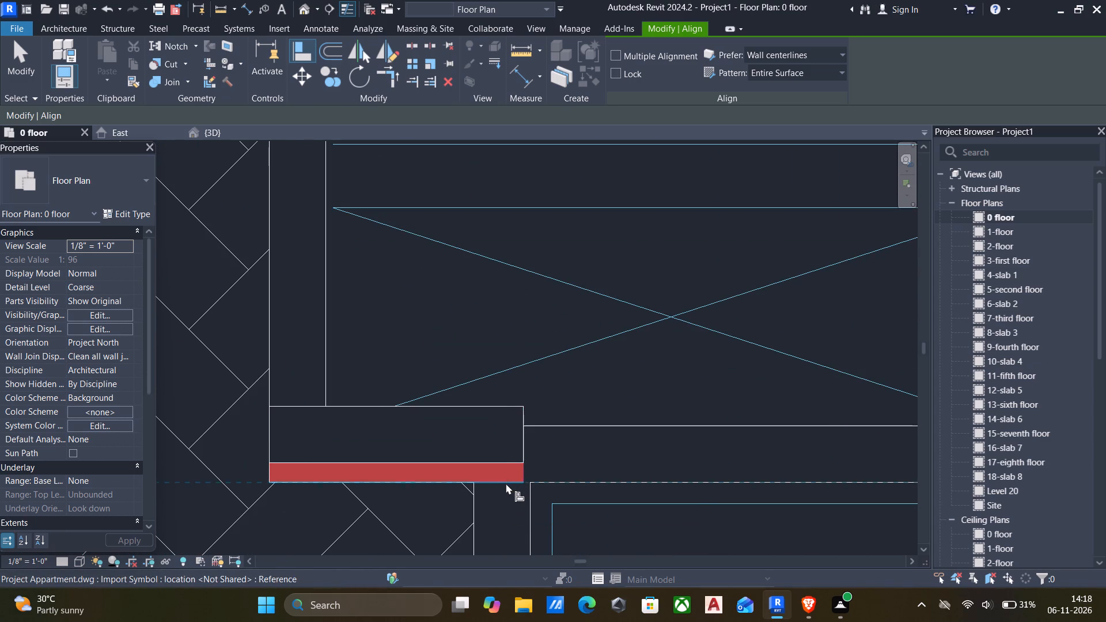
click(492, 460)
Align the 8" x 3' column at the lift's lower outer corner with its red outline's inner short end and upper long edge.
scroll(495, 460, down, 14)
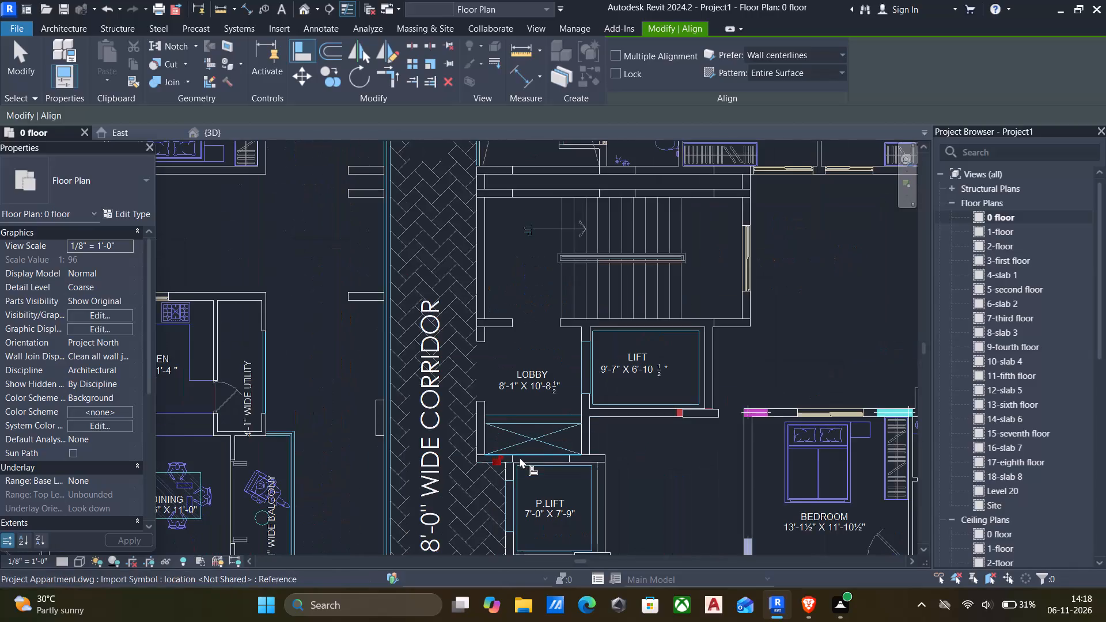
scroll(521, 457, down, 3)
scroll(643, 445, up, 10)
scroll(599, 404, up, 2)
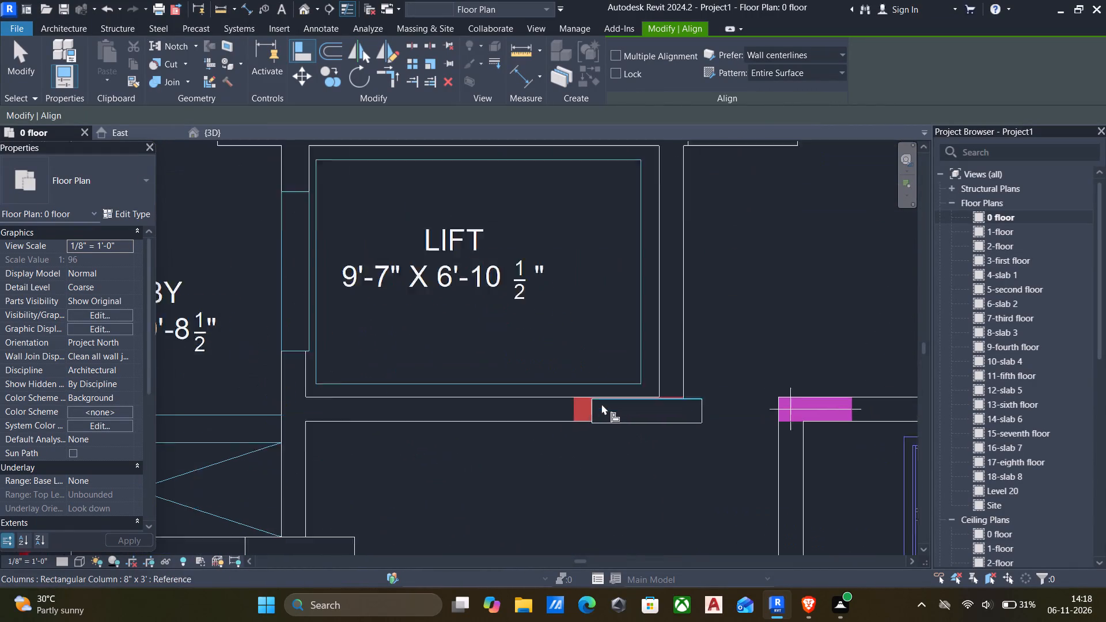
scroll(601, 404, up, 2)
scroll(547, 403, up, 3)
click(565, 407)
click(609, 413)
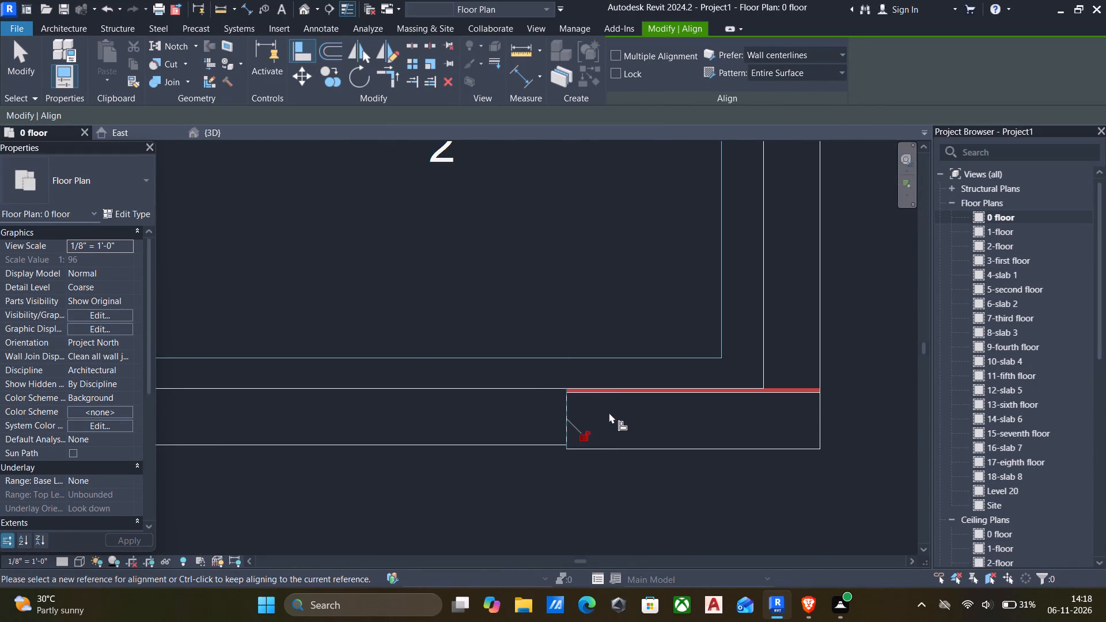
scroll(607, 386, up, 4)
click(606, 386)
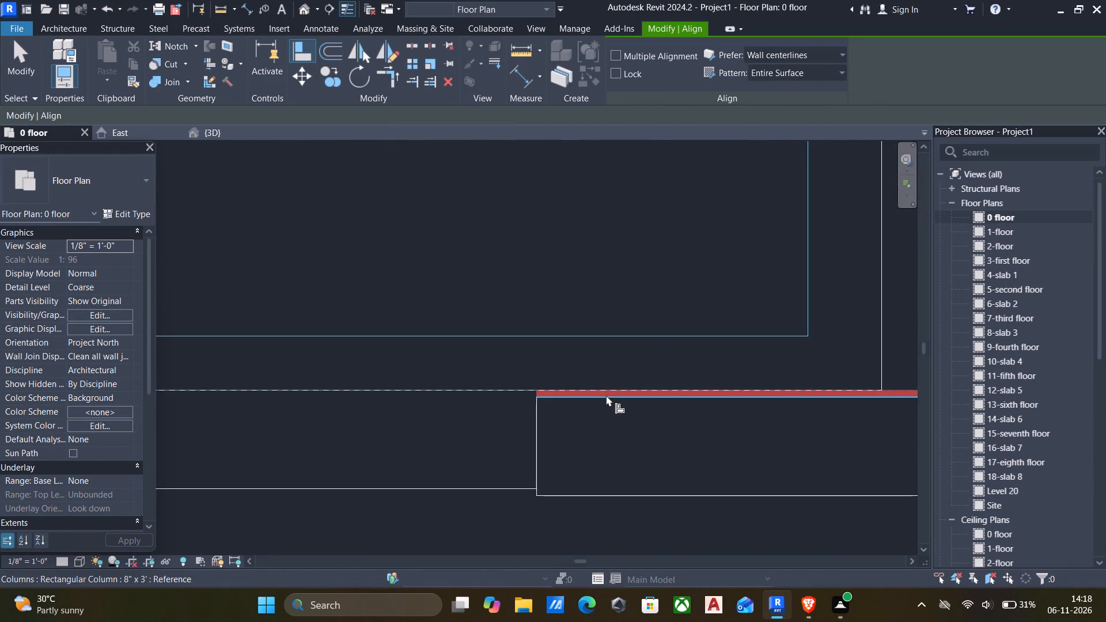
click(606, 397)
Align the 8" x 3' column between the two P.Lifts with its red outline's lower long edge and inner short end.
scroll(606, 397, down, 19)
scroll(607, 420, down, 4)
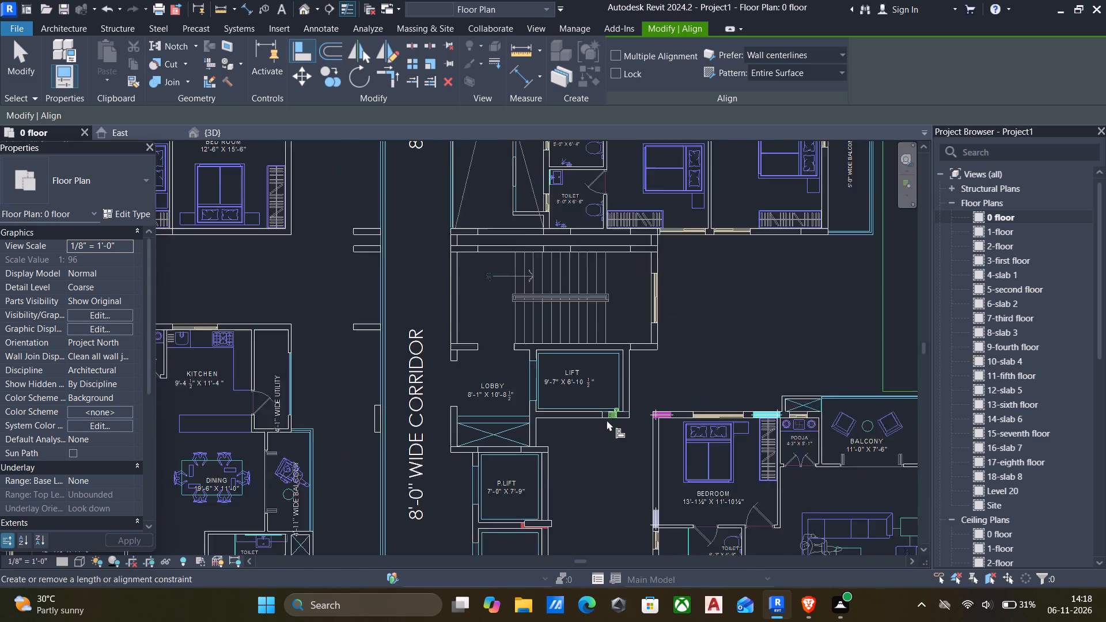
scroll(607, 420, down, 2)
scroll(534, 436, down, 3)
middle_drag(536, 450, 573, 342)
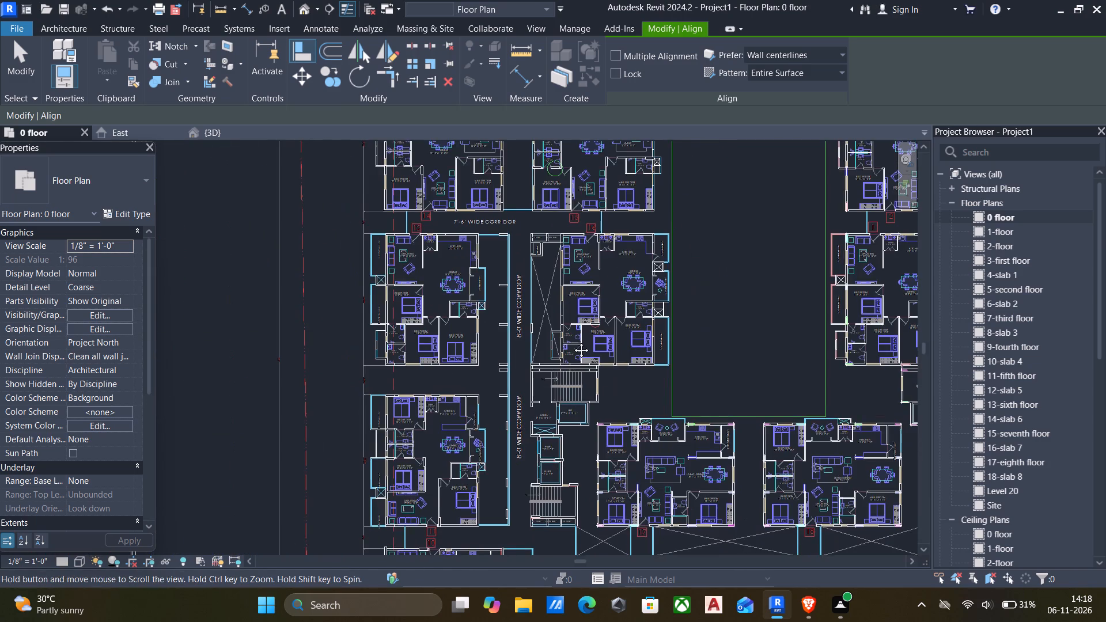
middle_drag(573, 342, 574, 332)
scroll(554, 395, up, 2)
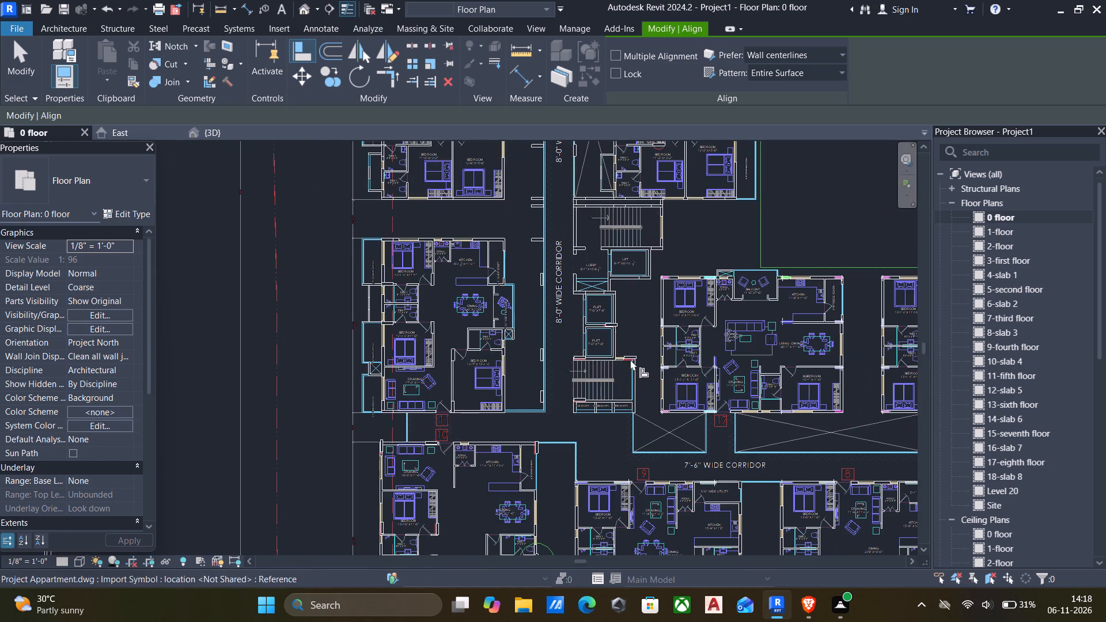
scroll(506, 324, up, 5)
scroll(713, 270, up, 6)
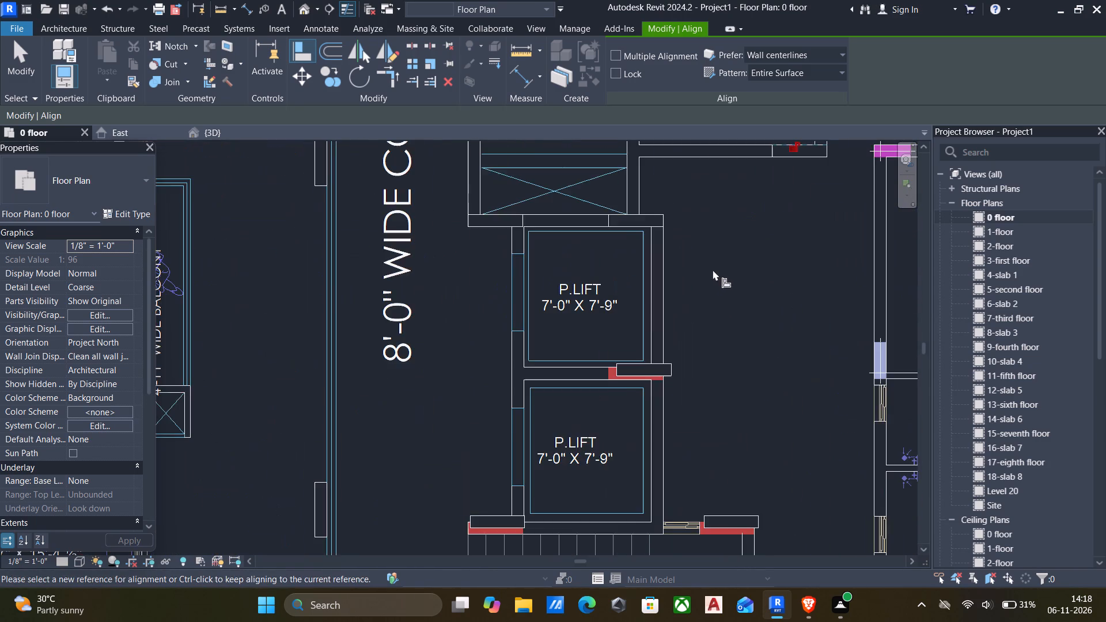
scroll(609, 385, up, 5)
click(662, 358)
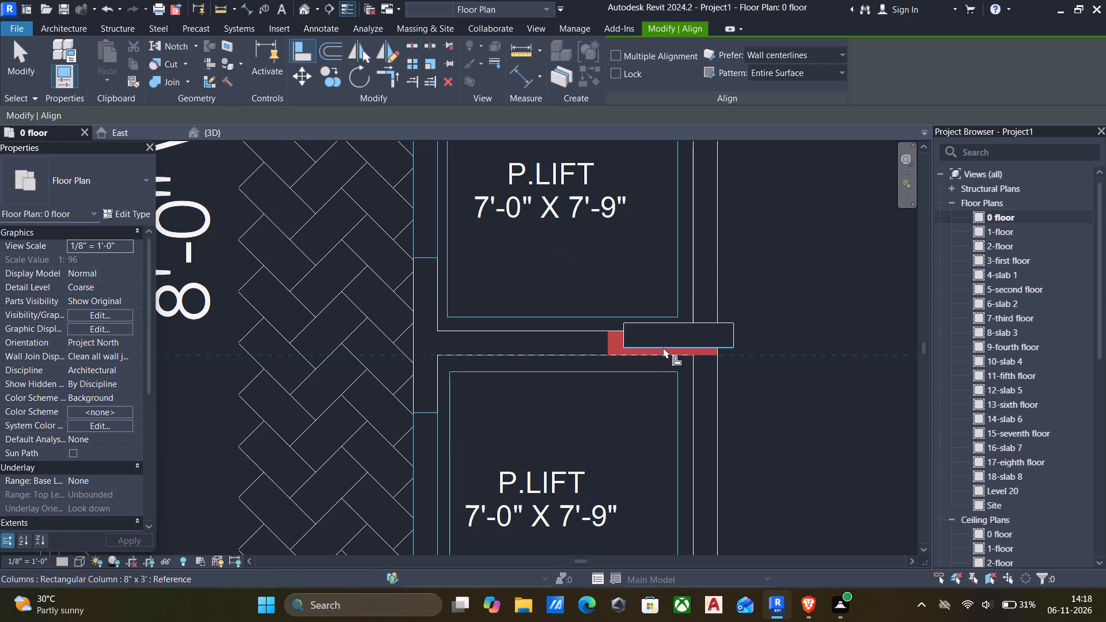
click(663, 347)
click(603, 342)
click(624, 342)
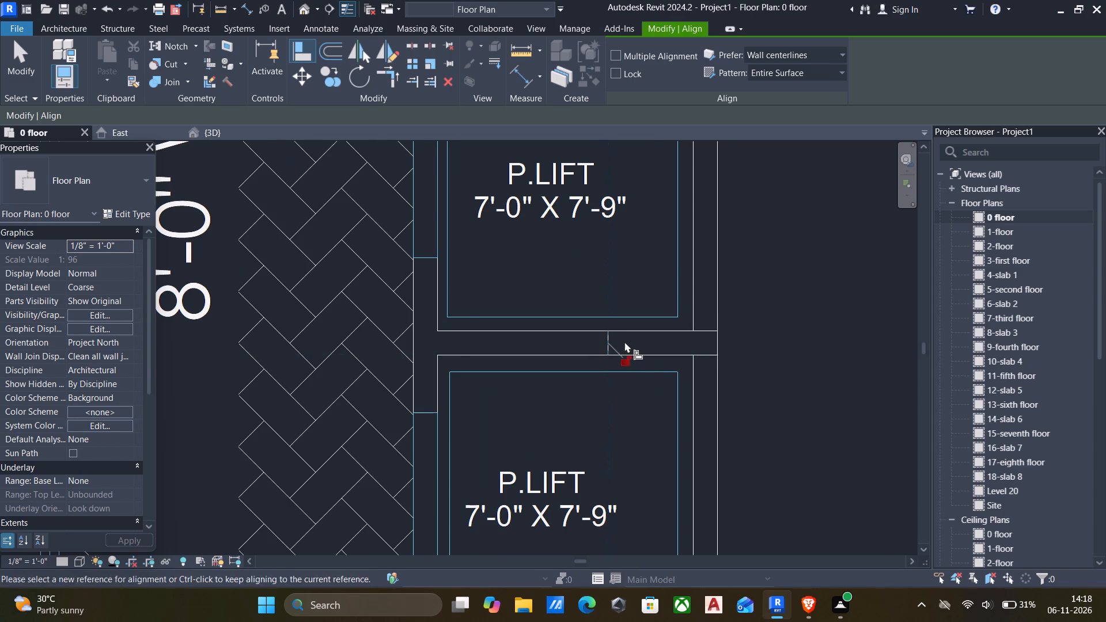
Align the 8" x 3' column at the lower staircase's outer corner with its red outline's lower long edge and window-side short end.
scroll(632, 362, down, 7)
scroll(711, 483, up, 5)
click(713, 479)
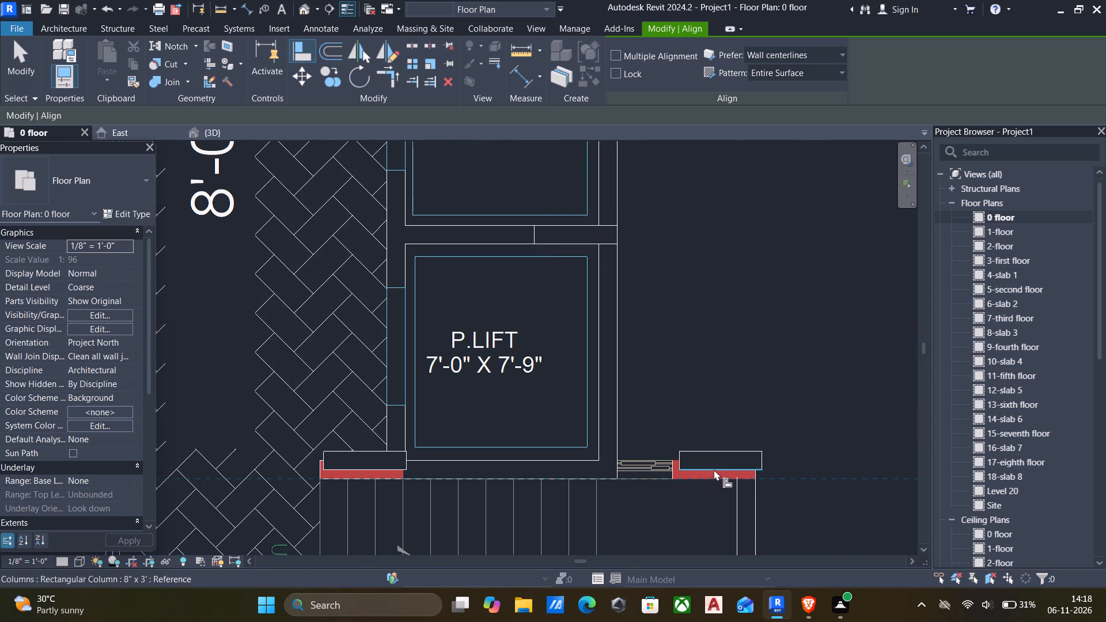
click(713, 467)
scroll(671, 469, up, 9)
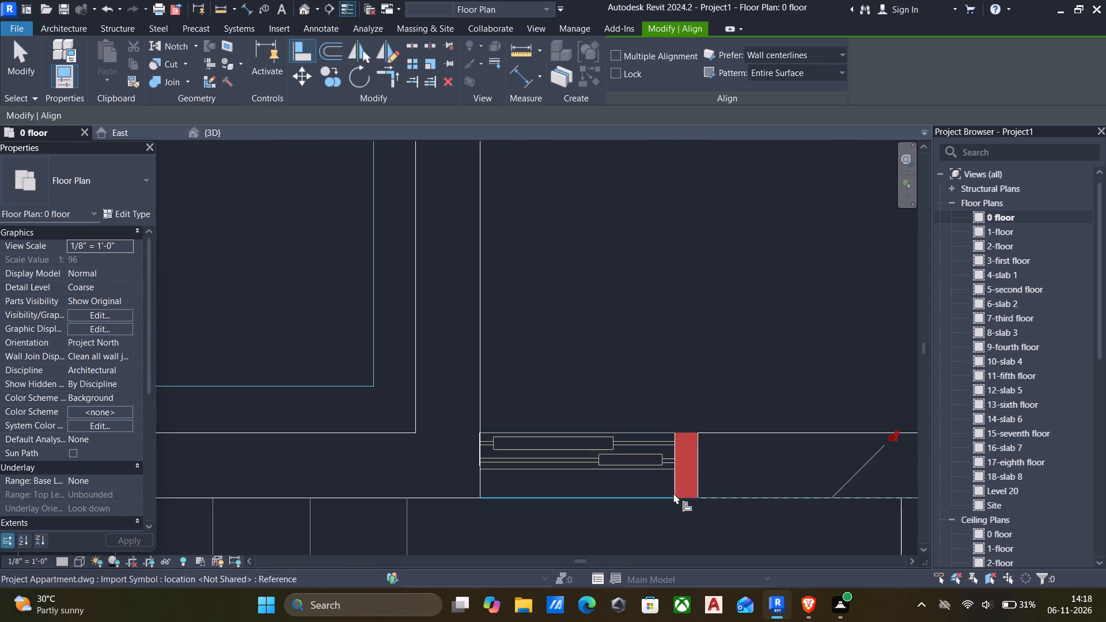
click(675, 483)
click(698, 479)
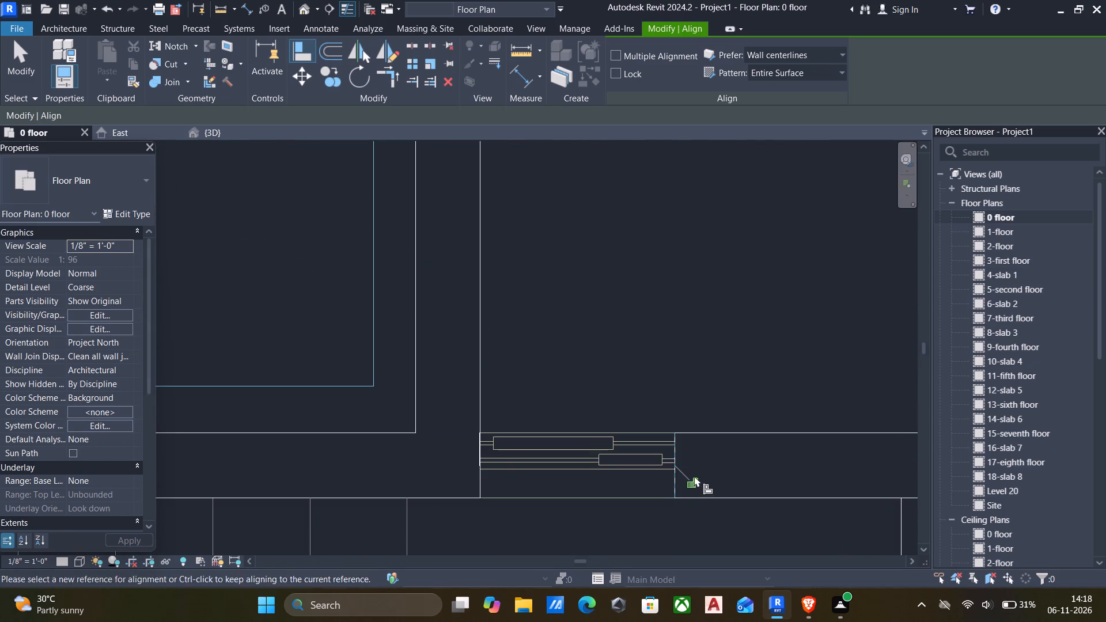
Align the corridor-side 8" x 3' column between the lower P.Lift and staircase with its red outline's lower long edge and corridor-side end.
scroll(694, 476, down, 8)
scroll(561, 476, down, 5)
scroll(437, 477, up, 10)
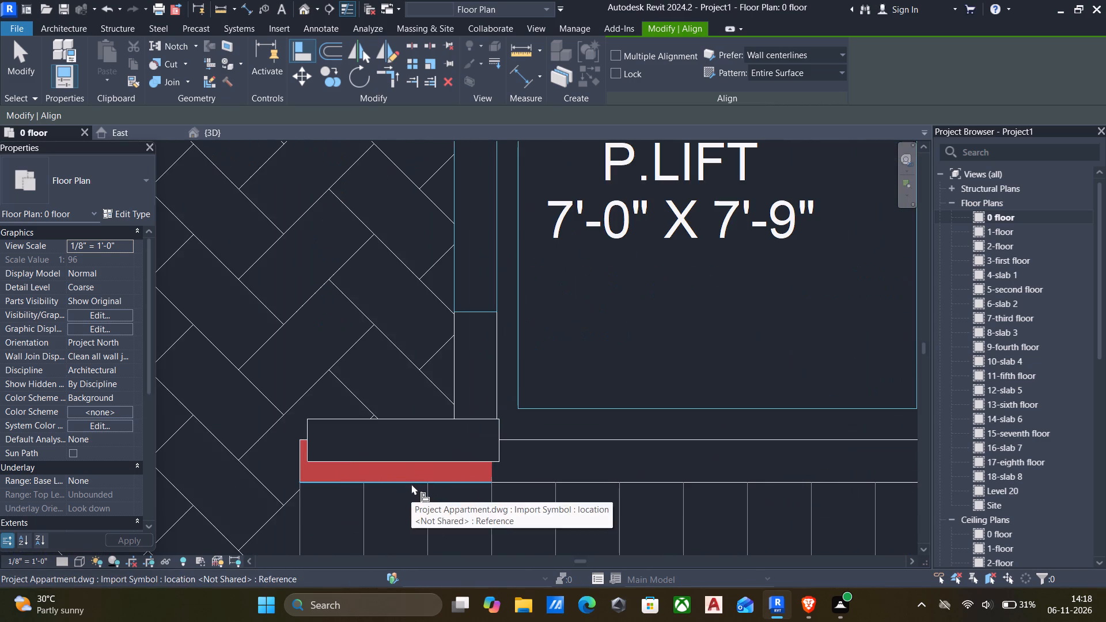
click(411, 484)
click(426, 461)
scroll(282, 453, up, 4)
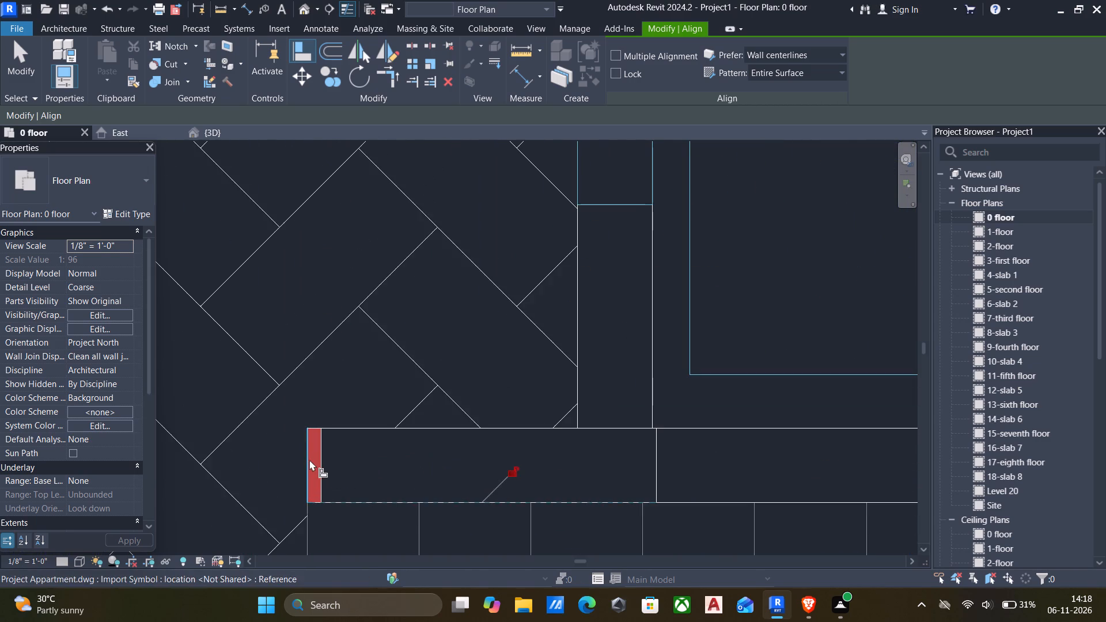
click(309, 460)
click(323, 465)
Align the 8" x 3' column at apartment 10's utility corner with its red outline's lower short end and outer long edge.
scroll(355, 466, down, 7)
scroll(455, 469, down, 8)
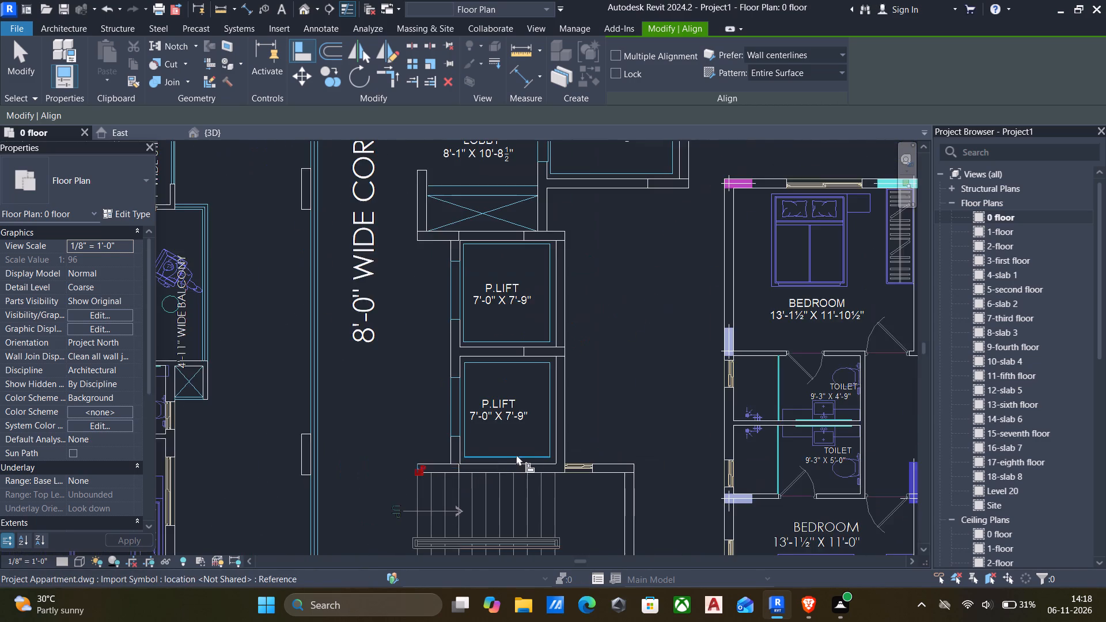
scroll(523, 452, down, 6)
middle_drag(555, 454, 662, 135)
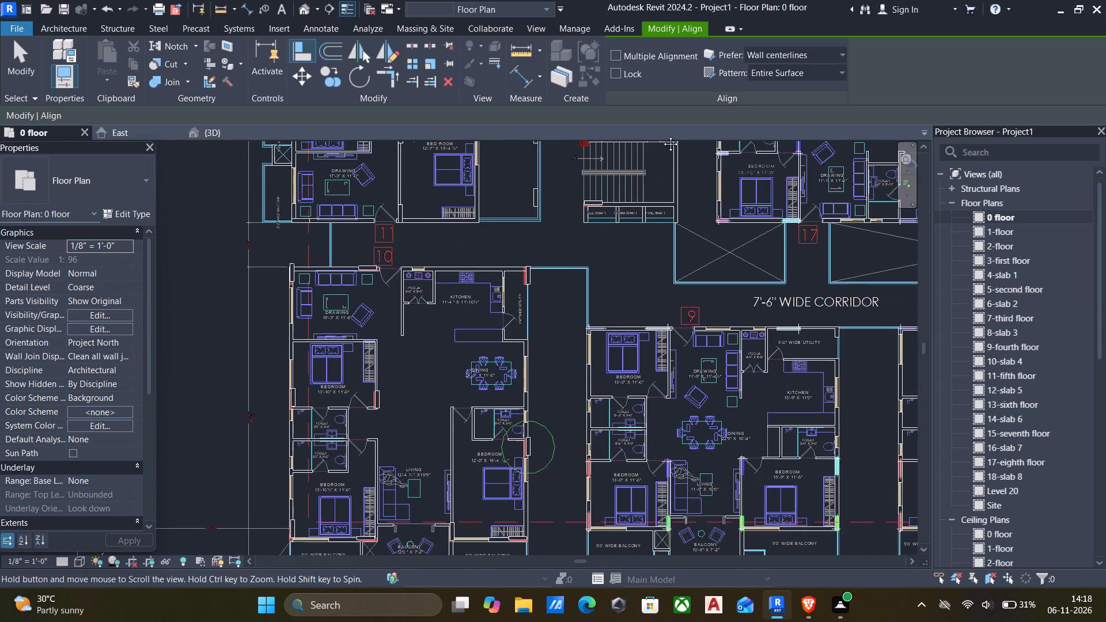
middle_drag(662, 135, 658, 196)
scroll(552, 322, up, 6)
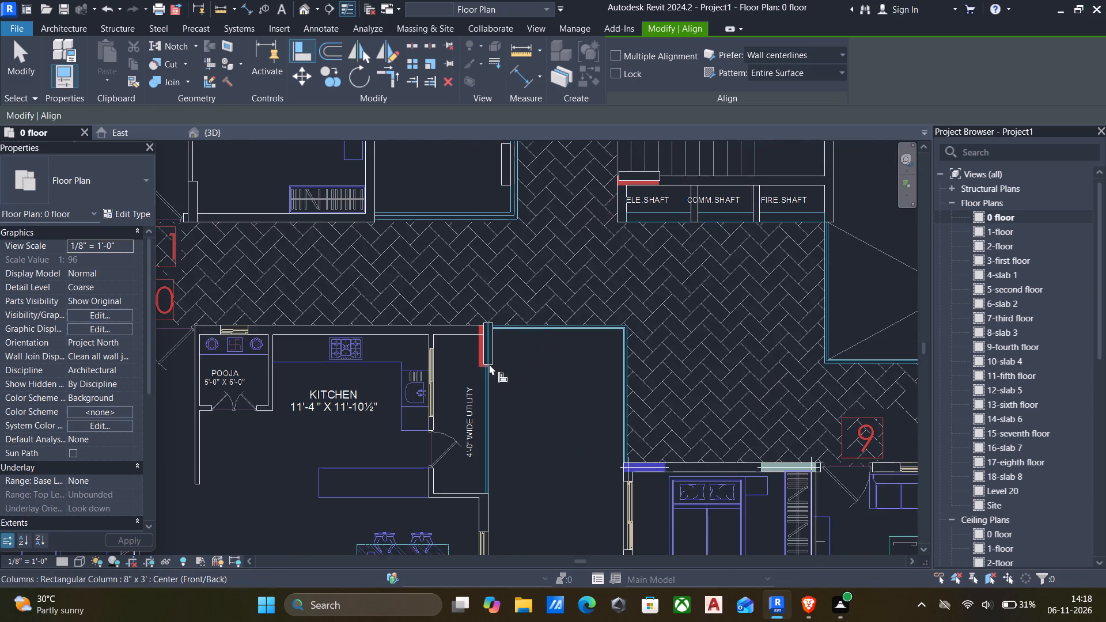
scroll(487, 362, up, 5)
click(471, 343)
click(487, 343)
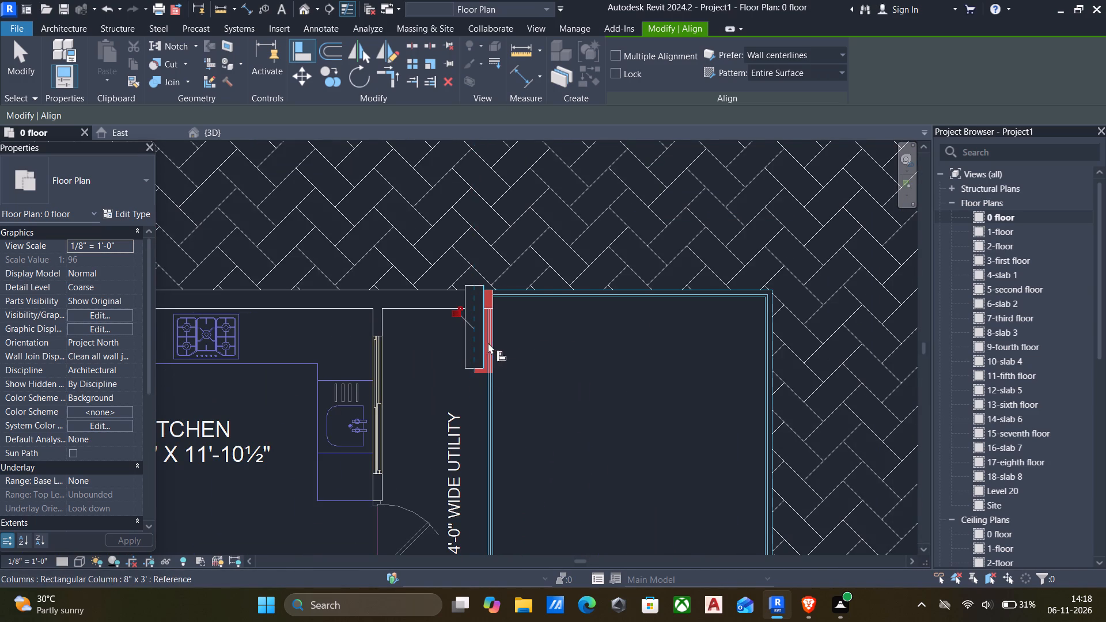
scroll(488, 368, up, 4)
click(479, 380)
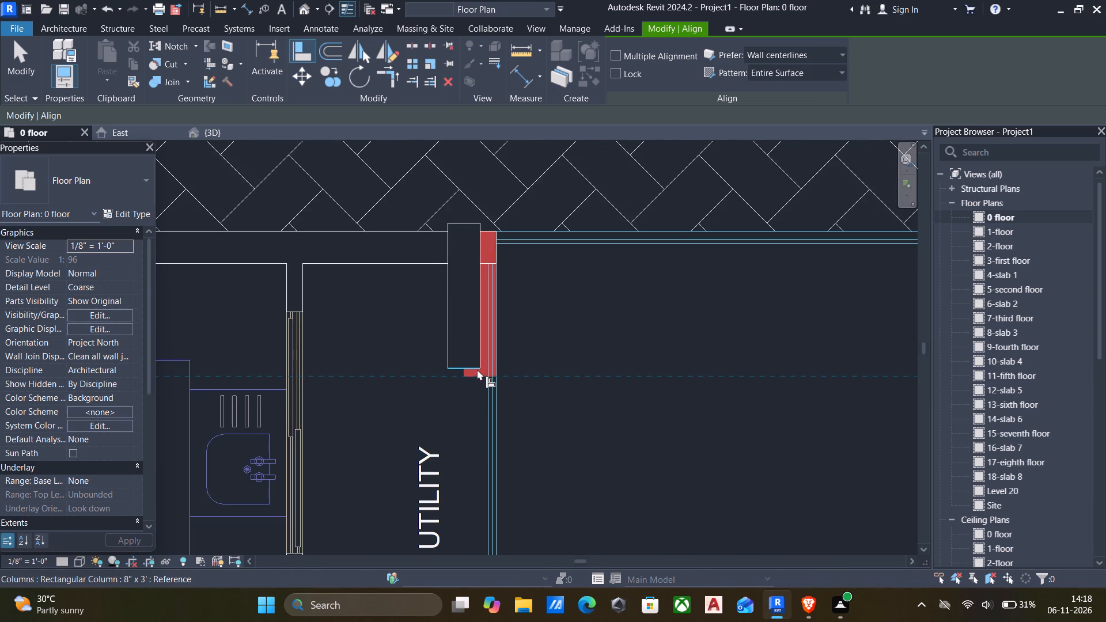
click(477, 369)
scroll(494, 295, up, 4)
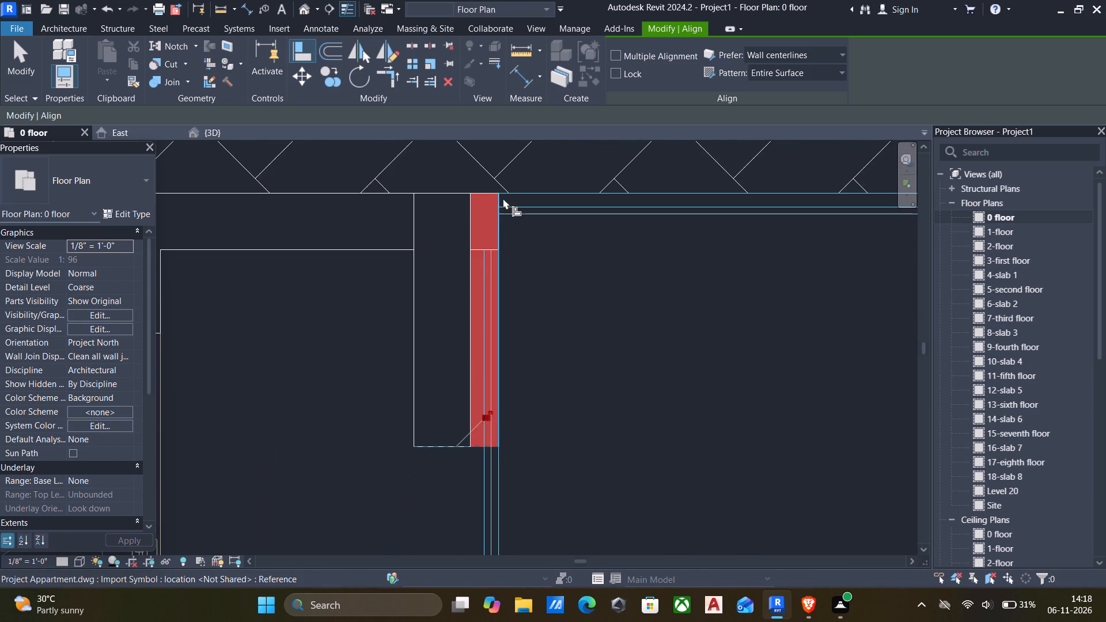
click(499, 223)
click(471, 238)
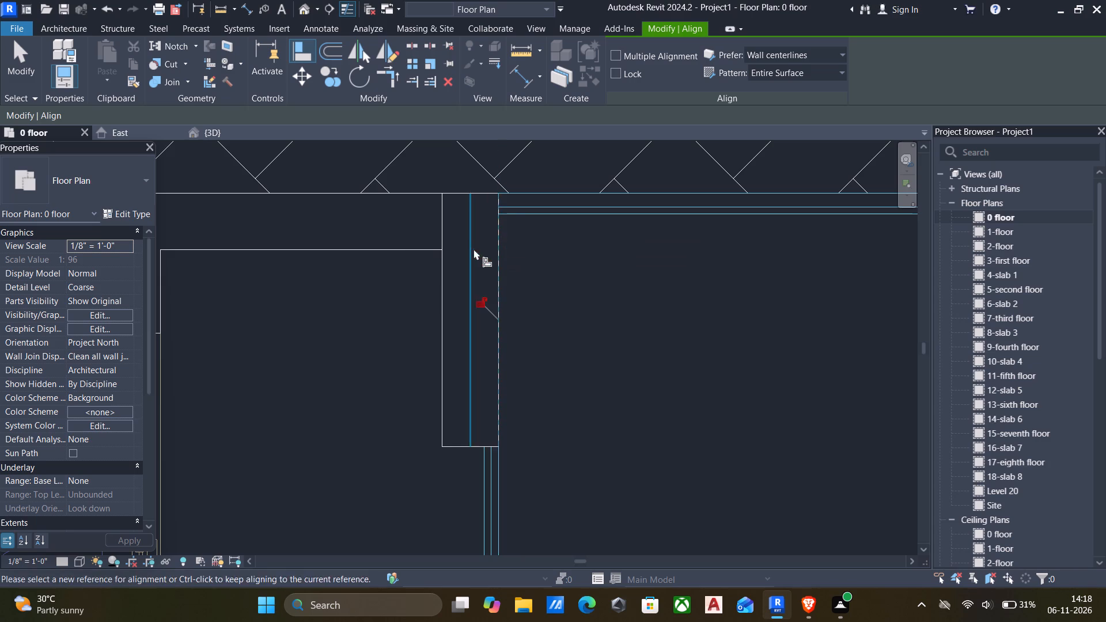
Align the 8" x 3' column at apartment 10's outer drawing-room corner with its red outline's outer long edge and lower short end.
scroll(490, 272, down, 7)
scroll(518, 318, down, 12)
scroll(478, 350, down, 5)
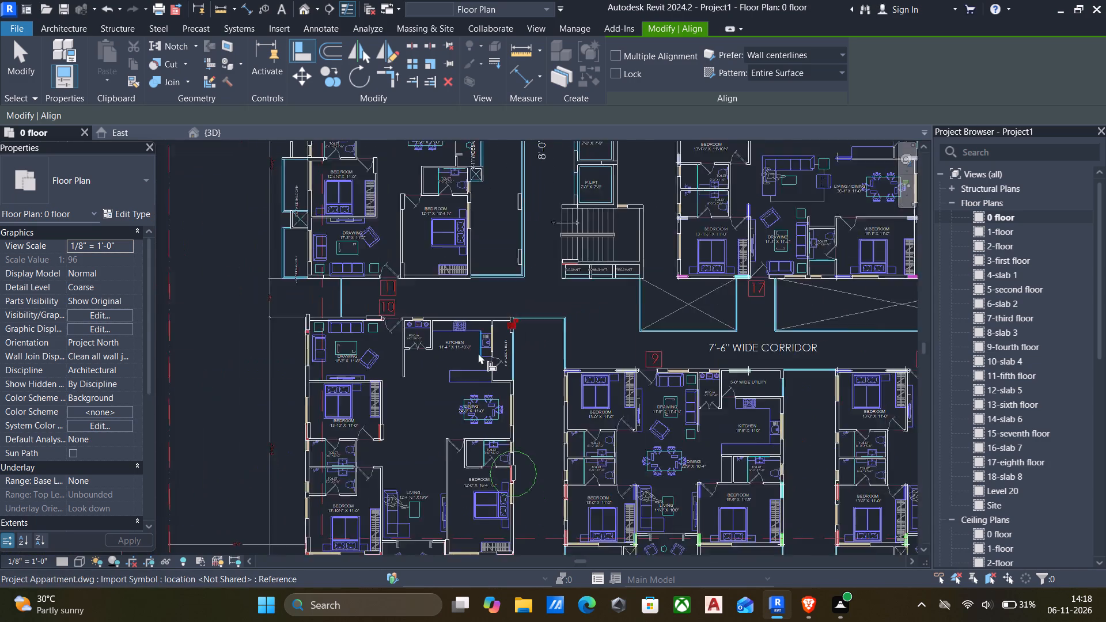
scroll(376, 345, up, 17)
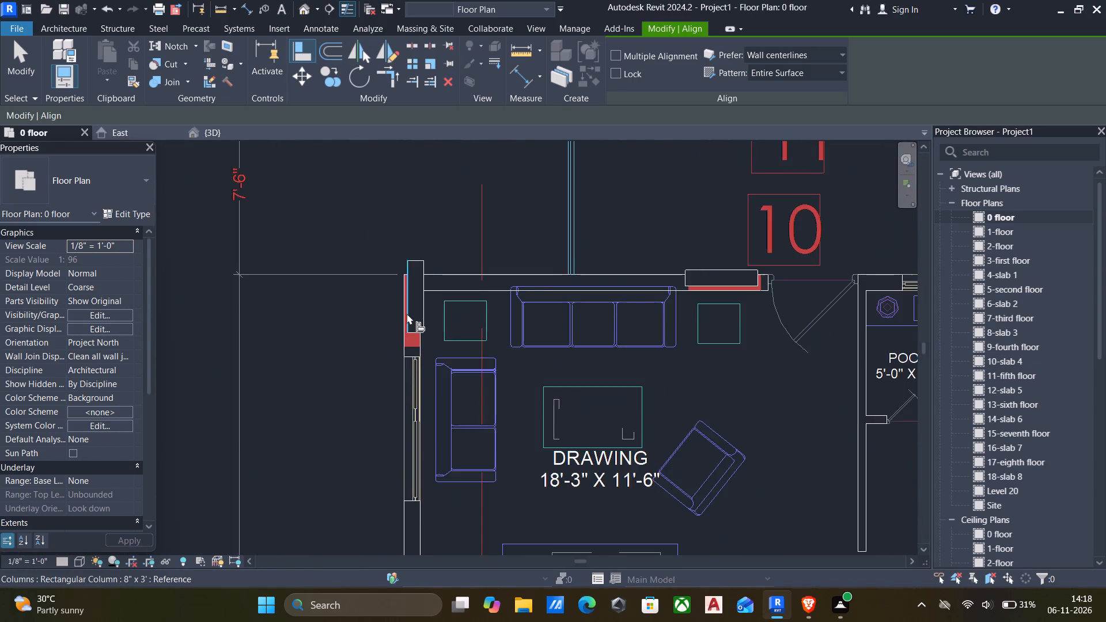
scroll(407, 313, up, 9)
click(394, 331)
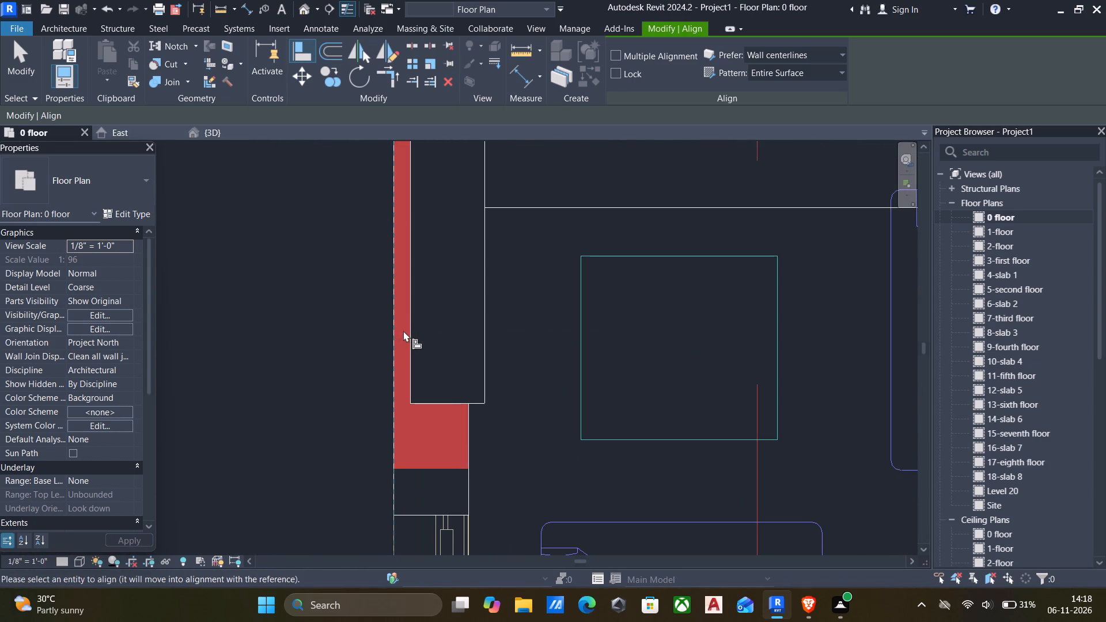
click(409, 333)
click(441, 470)
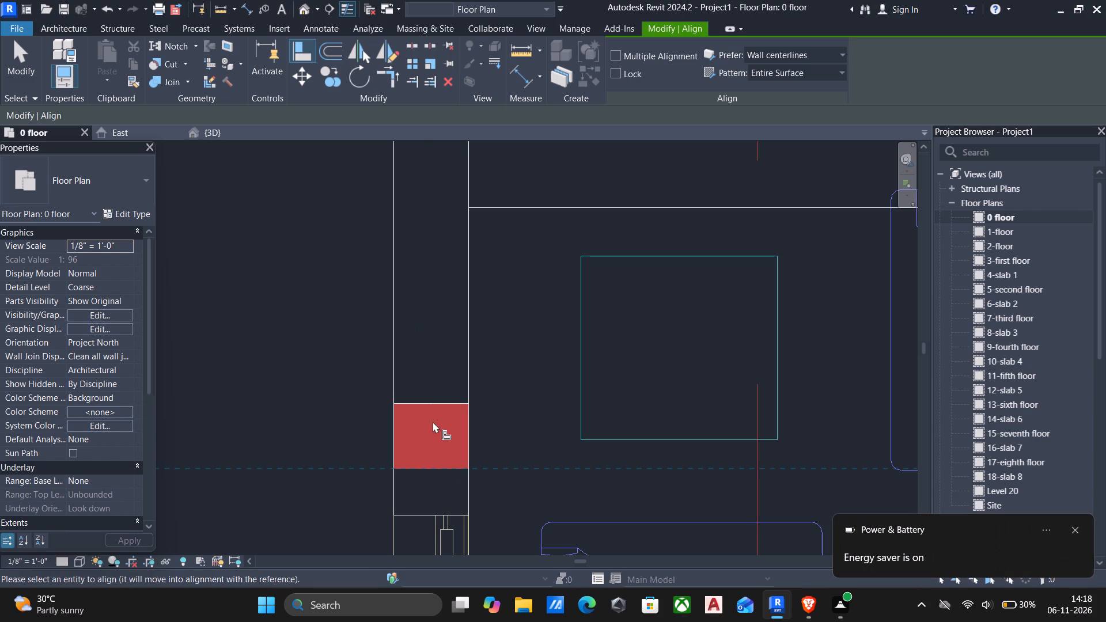
click(430, 404)
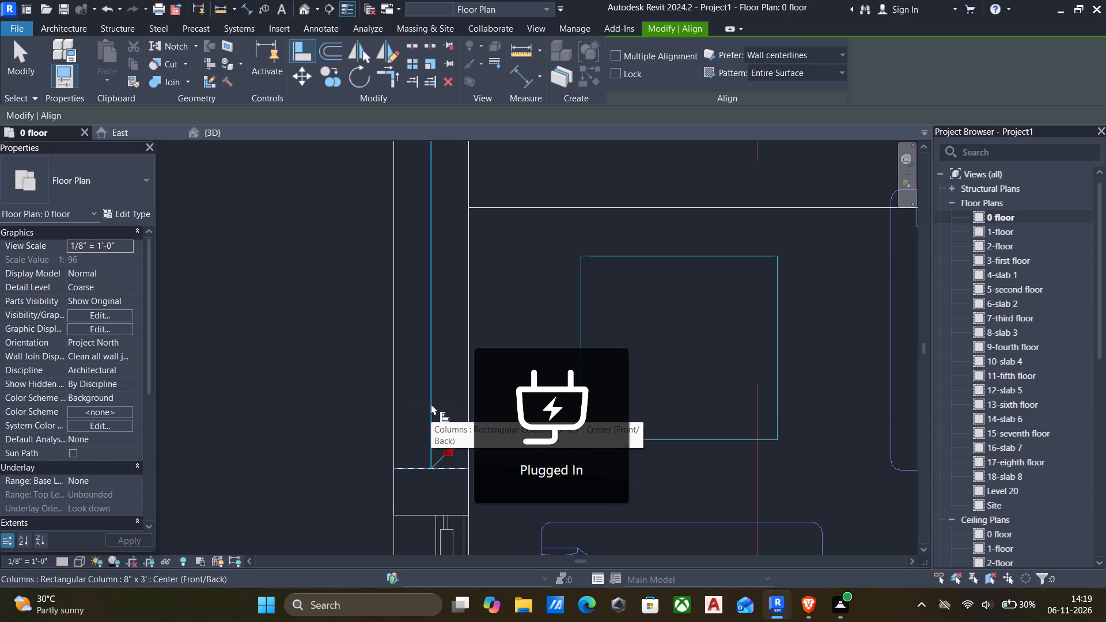
Align the 8" x 3' column beside apartment 10's entrance door with its red outline's door-side short end and lower long edge.
scroll(399, 385, down, 7)
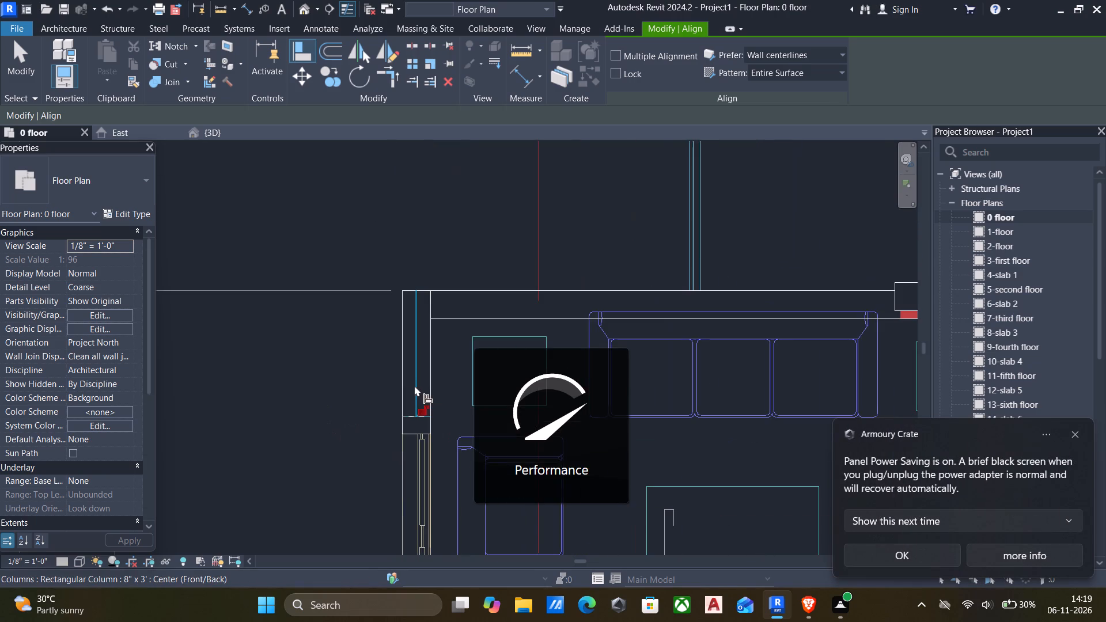
scroll(417, 385, down, 6)
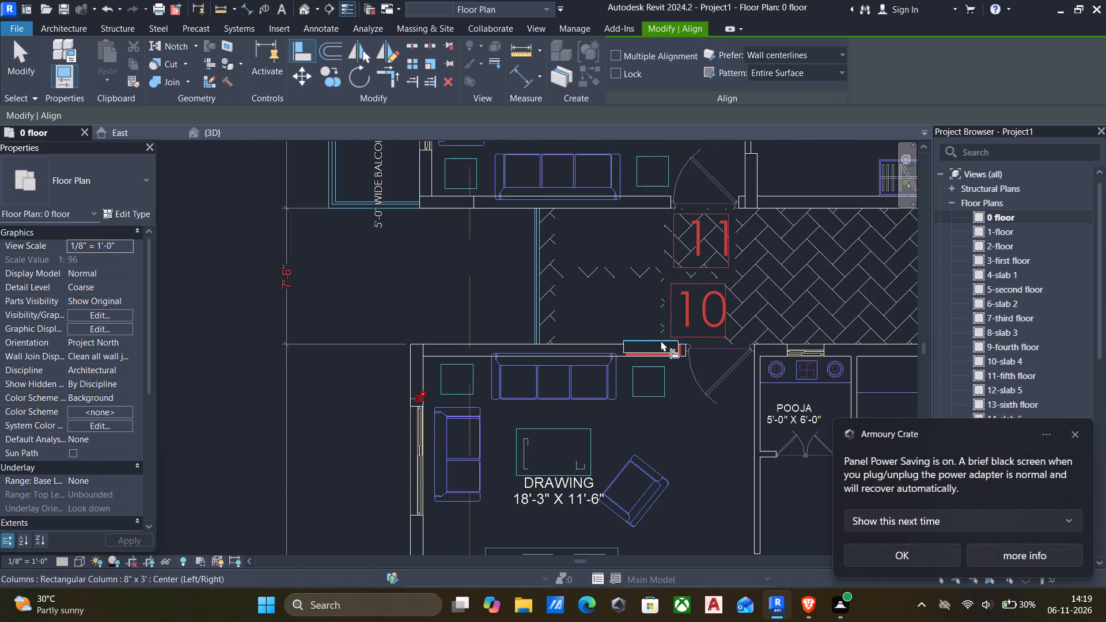
scroll(661, 340, up, 10)
click(710, 359)
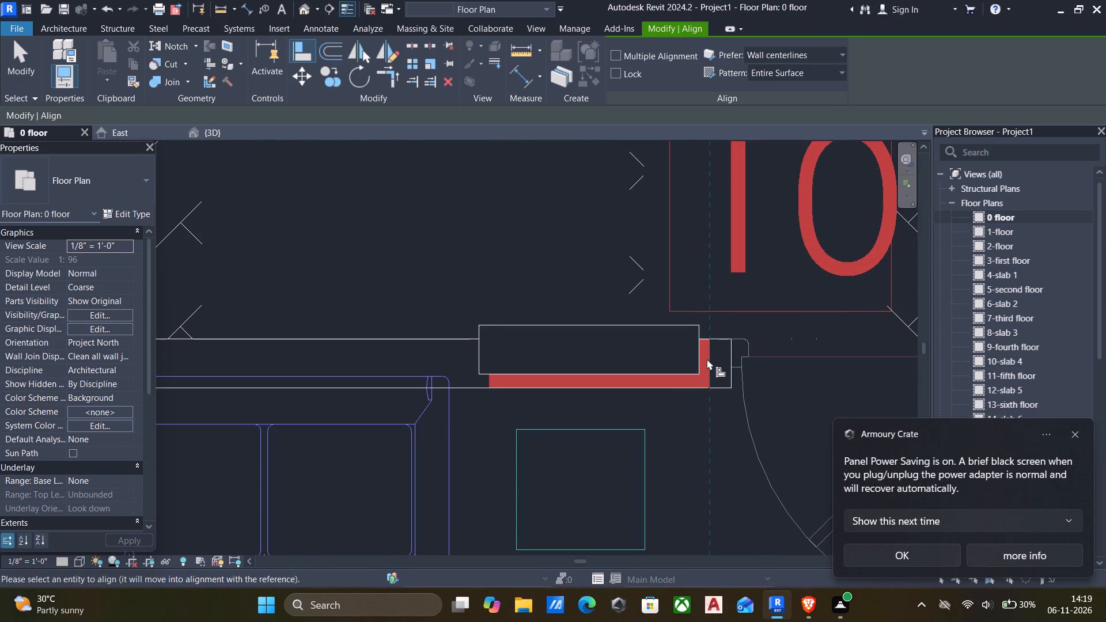
click(700, 356)
scroll(677, 395, up, 3)
click(671, 386)
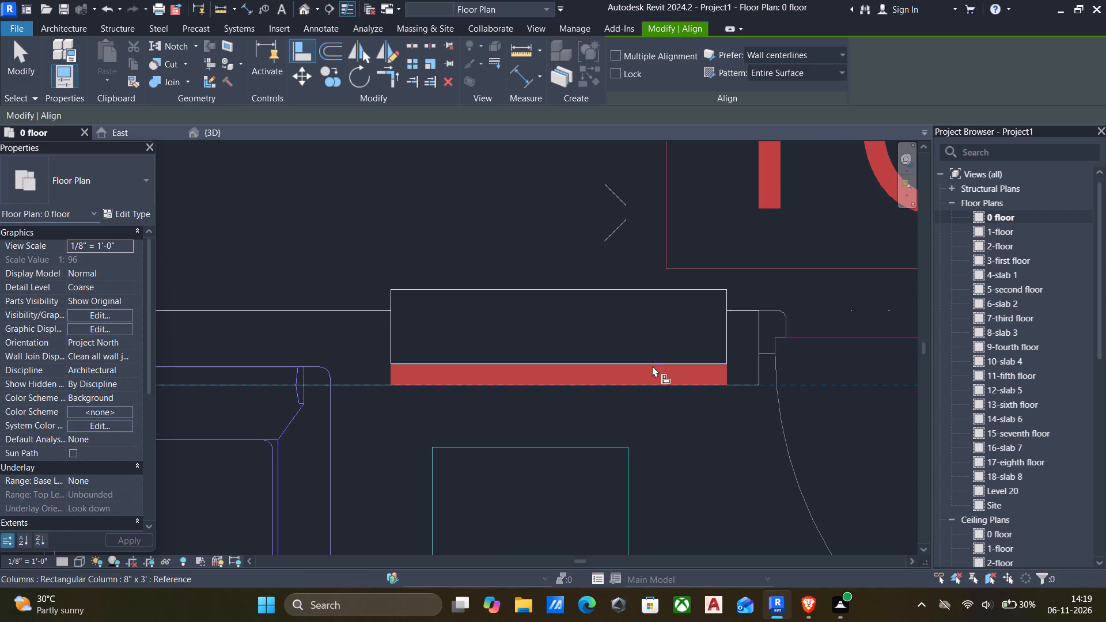
click(649, 365)
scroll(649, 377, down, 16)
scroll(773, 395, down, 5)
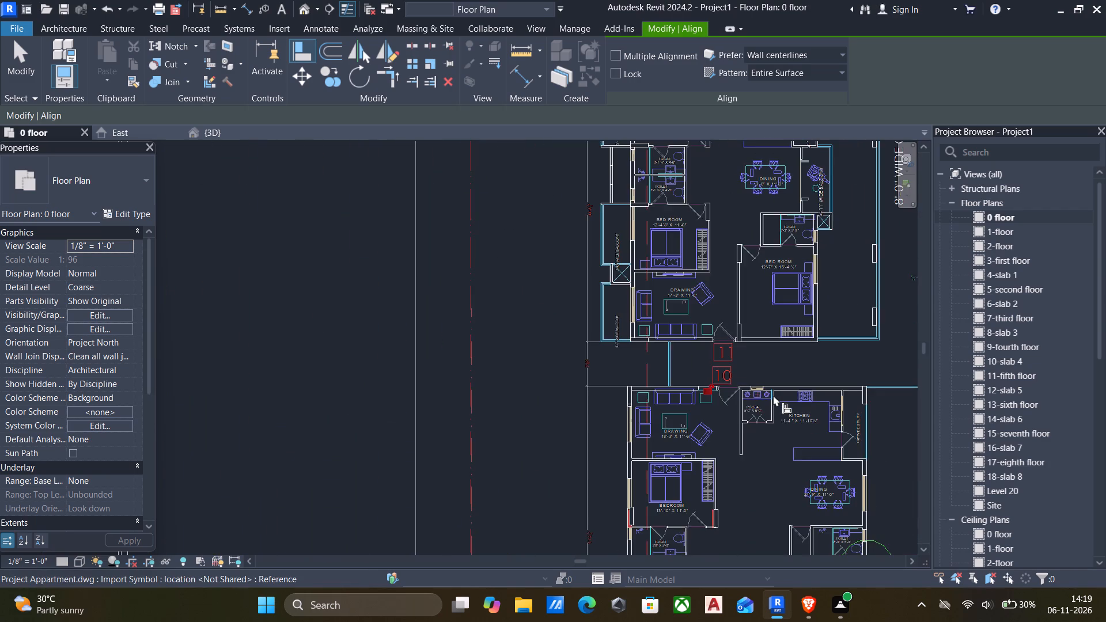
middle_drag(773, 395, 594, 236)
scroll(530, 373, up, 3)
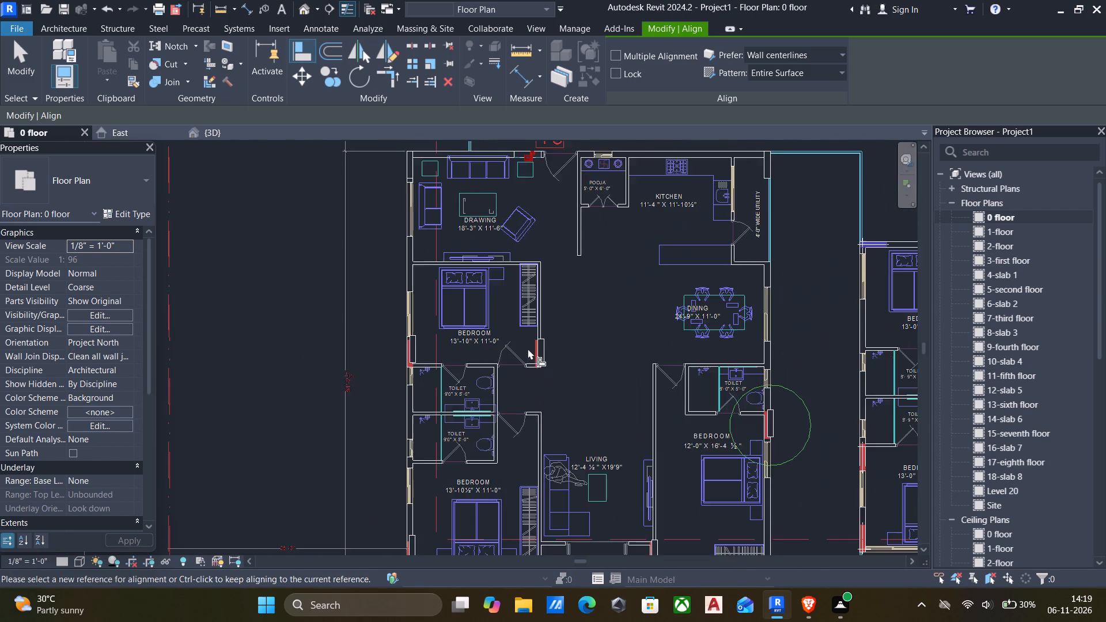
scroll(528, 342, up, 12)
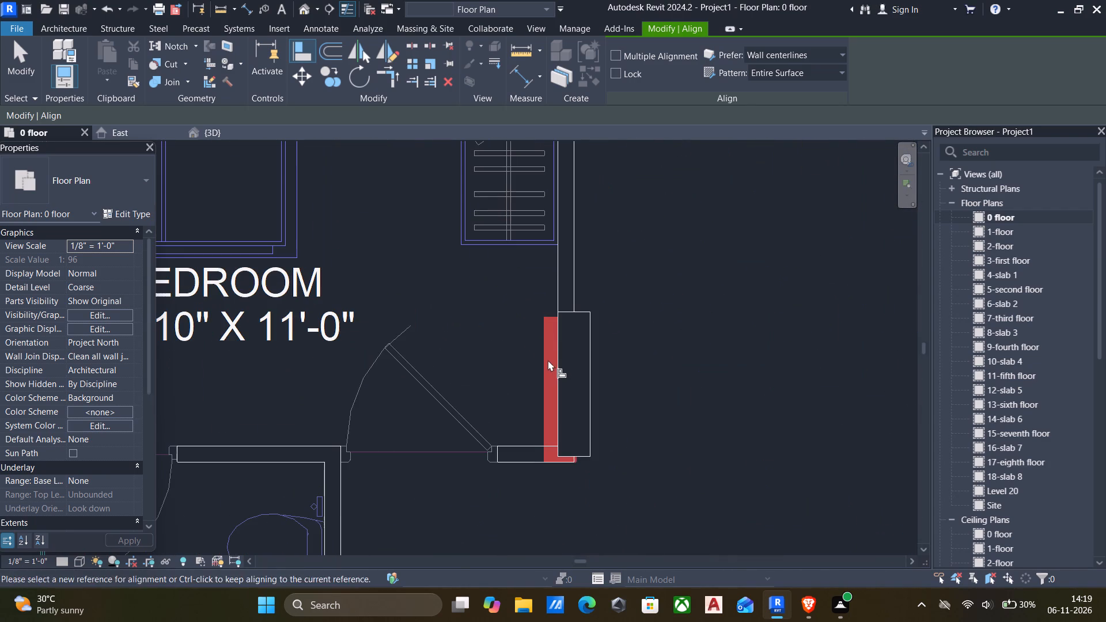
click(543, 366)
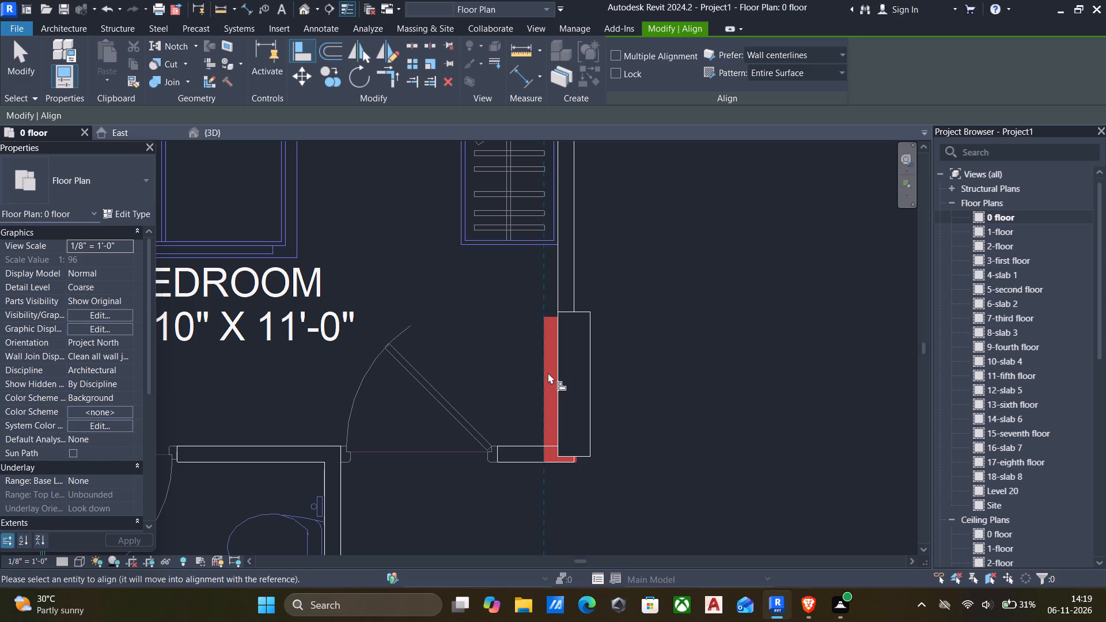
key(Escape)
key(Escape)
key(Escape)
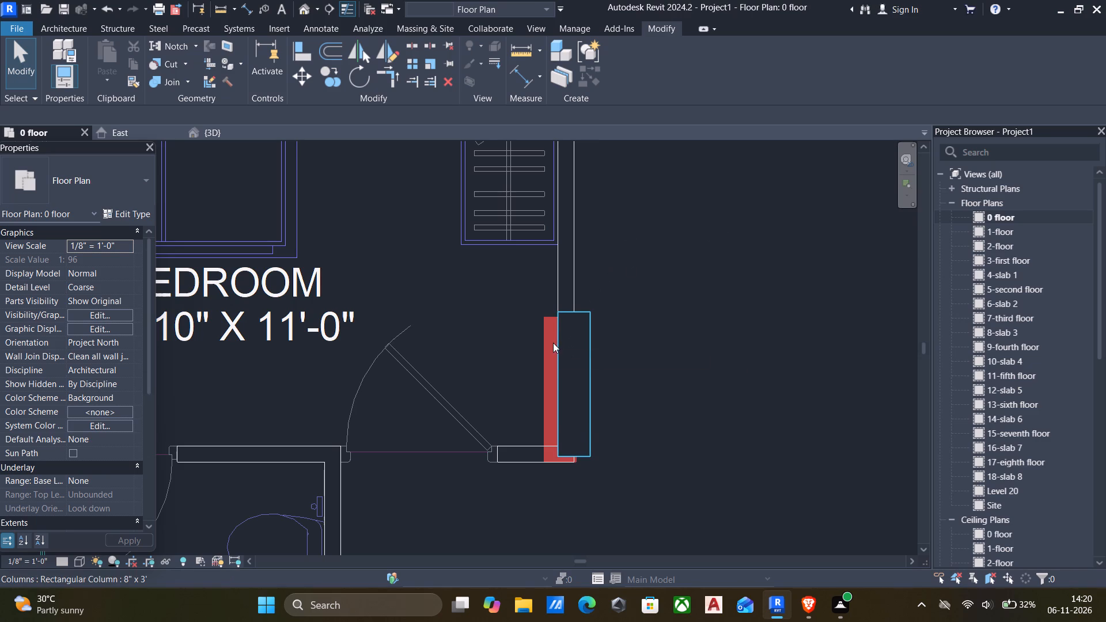
Align the 8" x 3' column beside the 13'-10" x 11'-0" bedroom's door with its red outline's bedroom-side long edge and lower short end.
key(a)
key(l)
scroll(539, 359, up, 4)
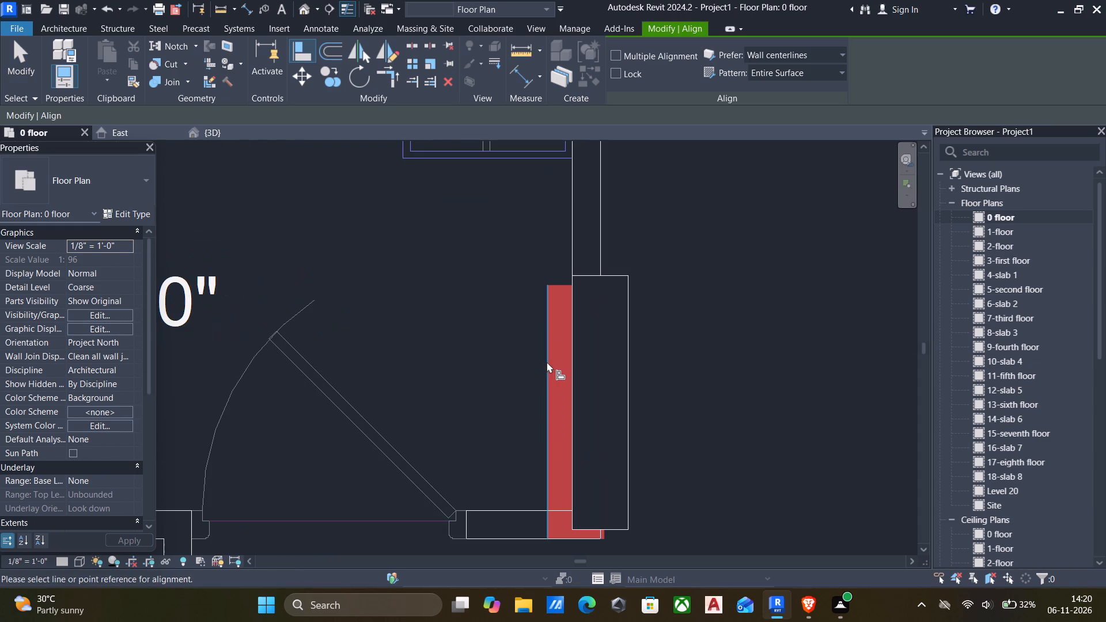
click(548, 363)
click(571, 370)
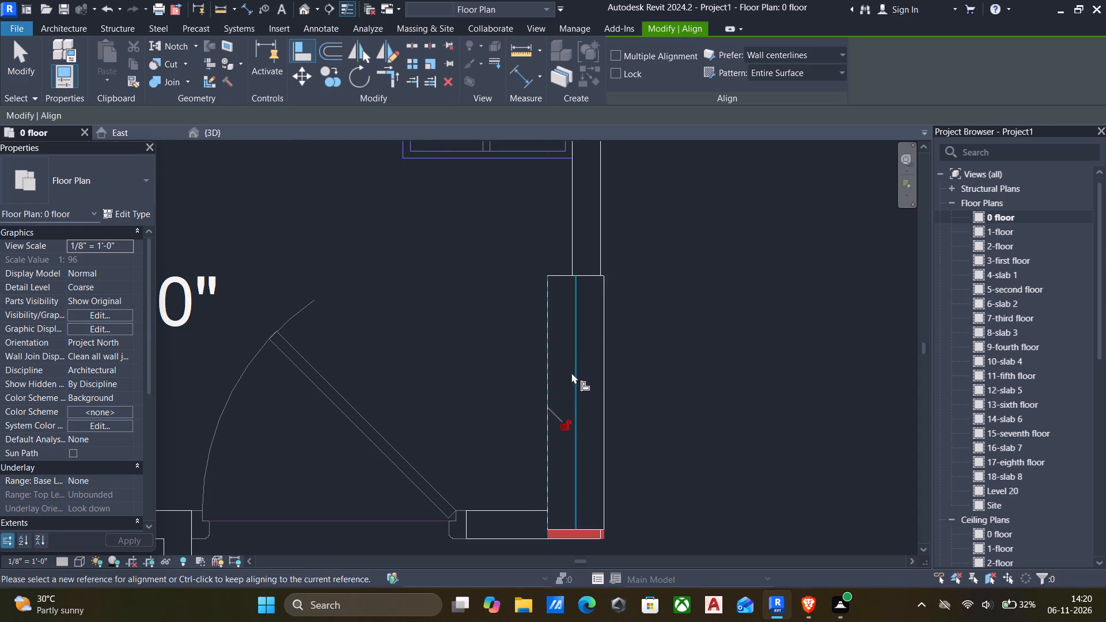
scroll(574, 399, down, 5)
scroll(575, 484, up, 8)
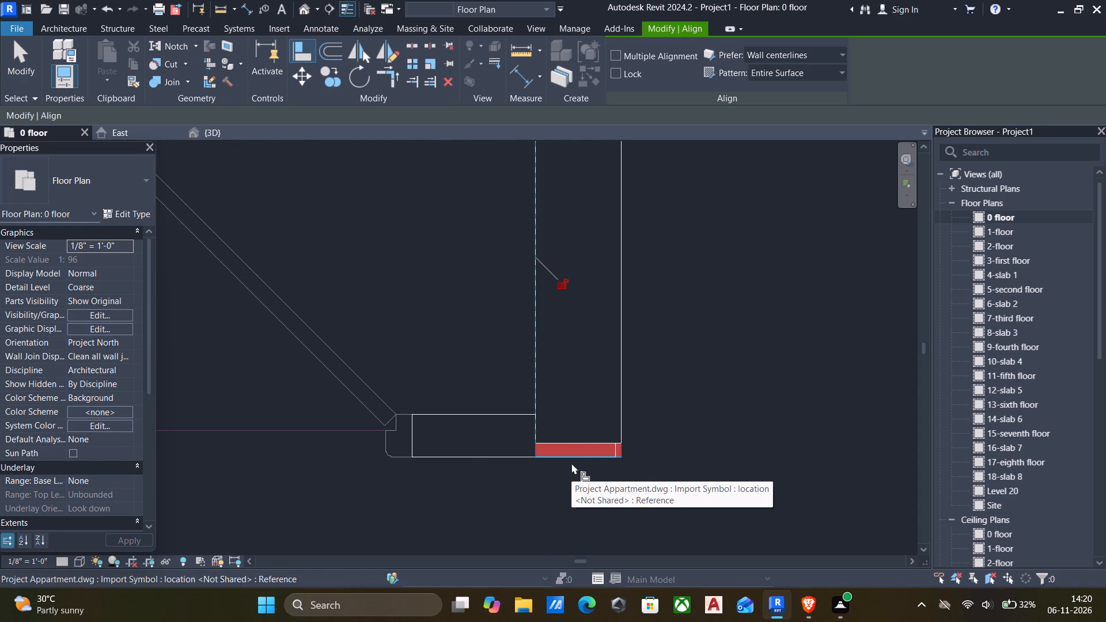
click(571, 463)
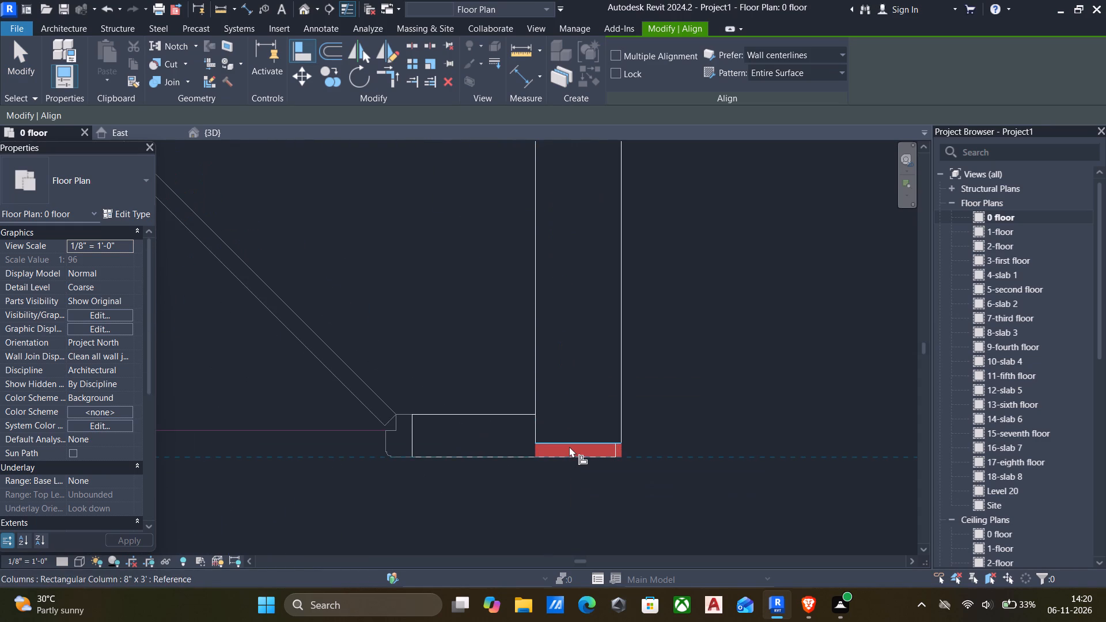
click(569, 446)
Align the 8" x 3' column on the 13'-10" x 11'-0" bedroom's outer wall with its red outline's outer long edge and lower short end.
scroll(568, 447, down, 14)
middle_drag(448, 418, 518, 414)
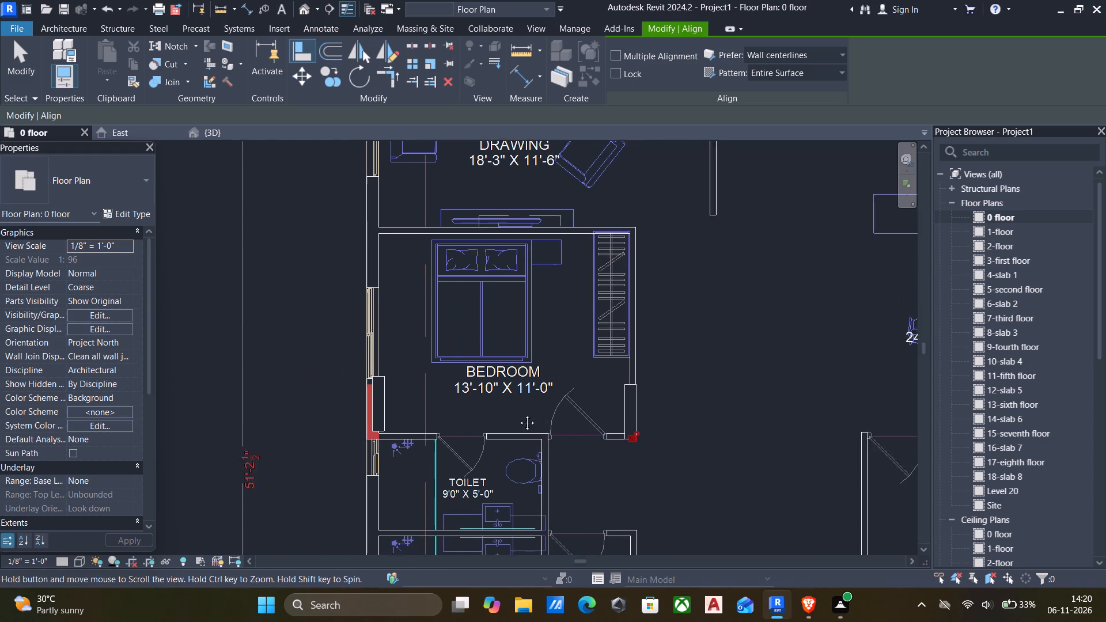
middle_drag(518, 414, 557, 407)
scroll(399, 383, up, 4)
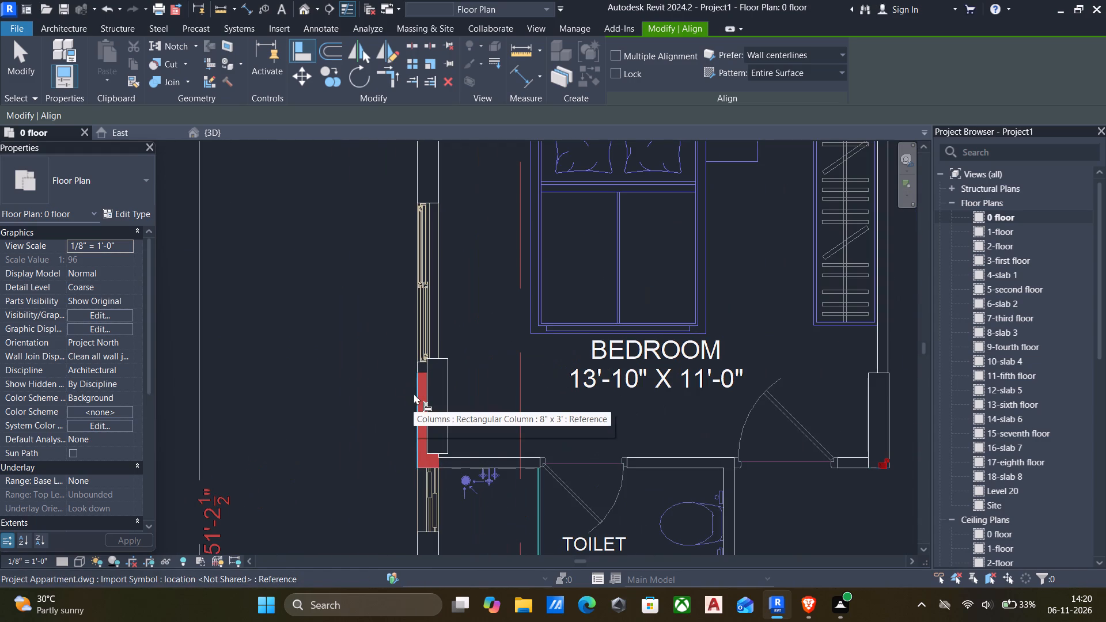
scroll(414, 393, up, 3)
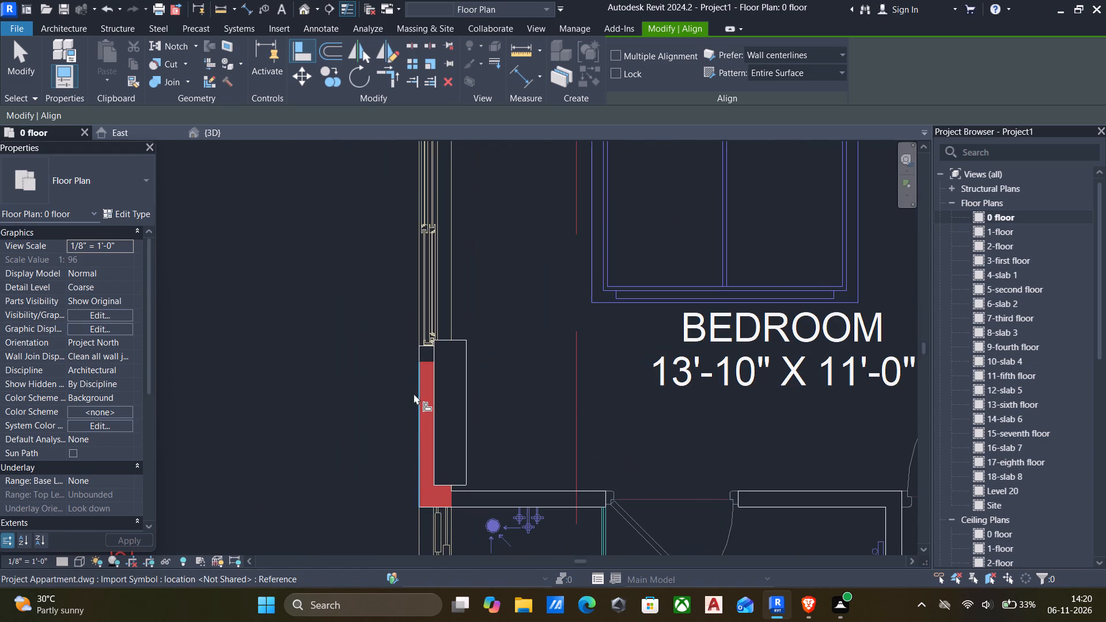
click(417, 401)
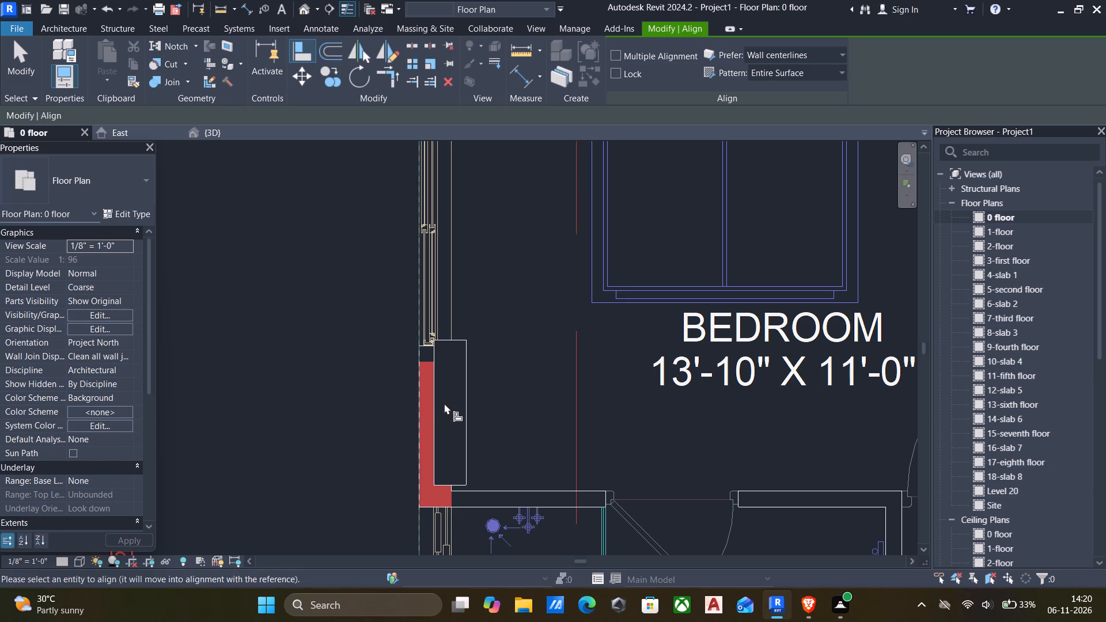
click(438, 404)
scroll(428, 507, up, 3)
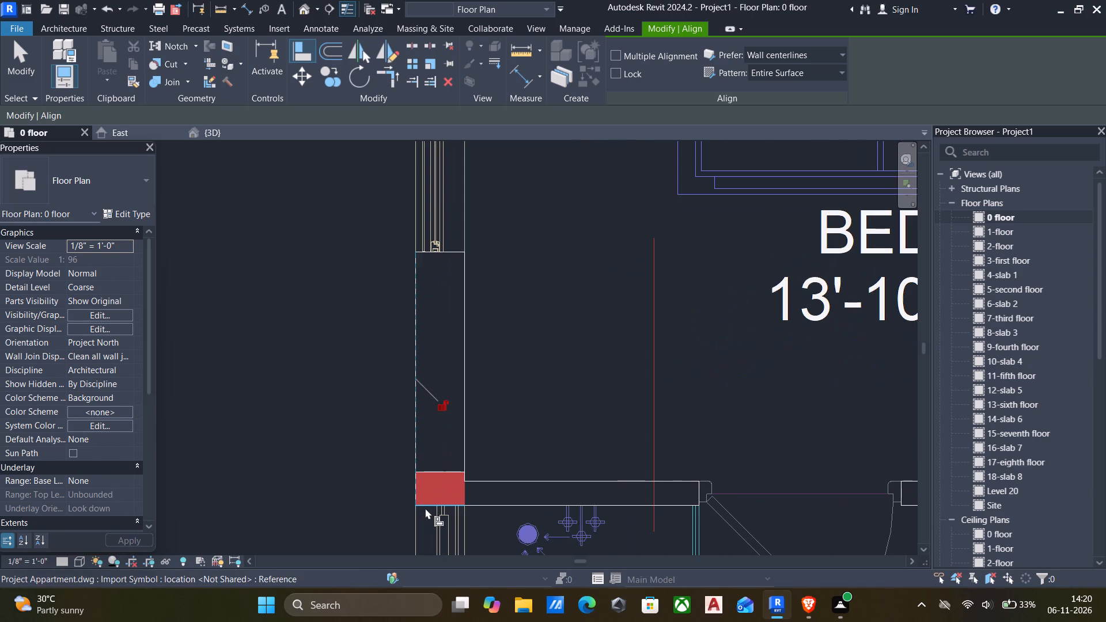
click(425, 507)
click(428, 476)
scroll(429, 473, down, 7)
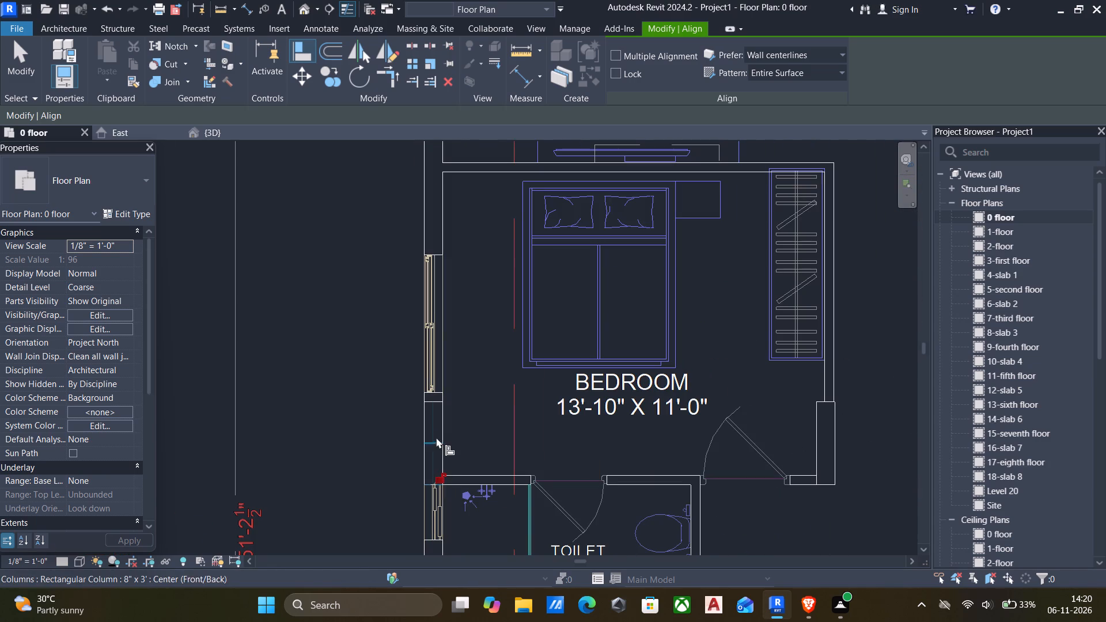
key(Escape)
scroll(434, 413, up, 4)
key(Escape)
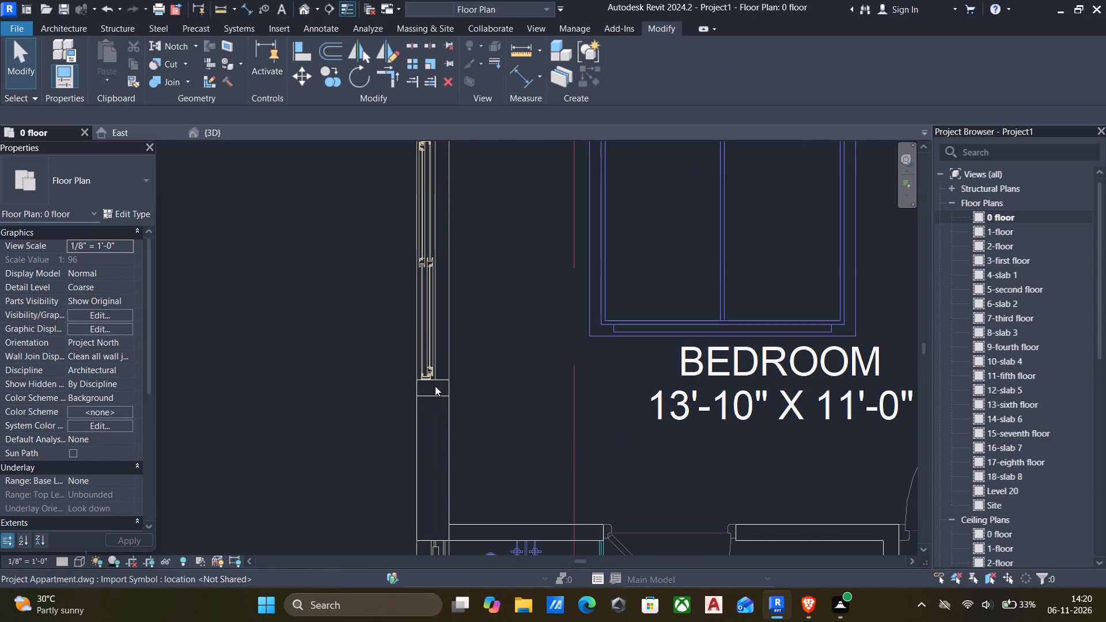
click(441, 396)
key(Escape)
Align the 8" x 3' column at the 13'-10½" x 11'-0" bedroom's outer balcony corner with its red outline's outer long edge and lower short end.
scroll(441, 396, down, 10)
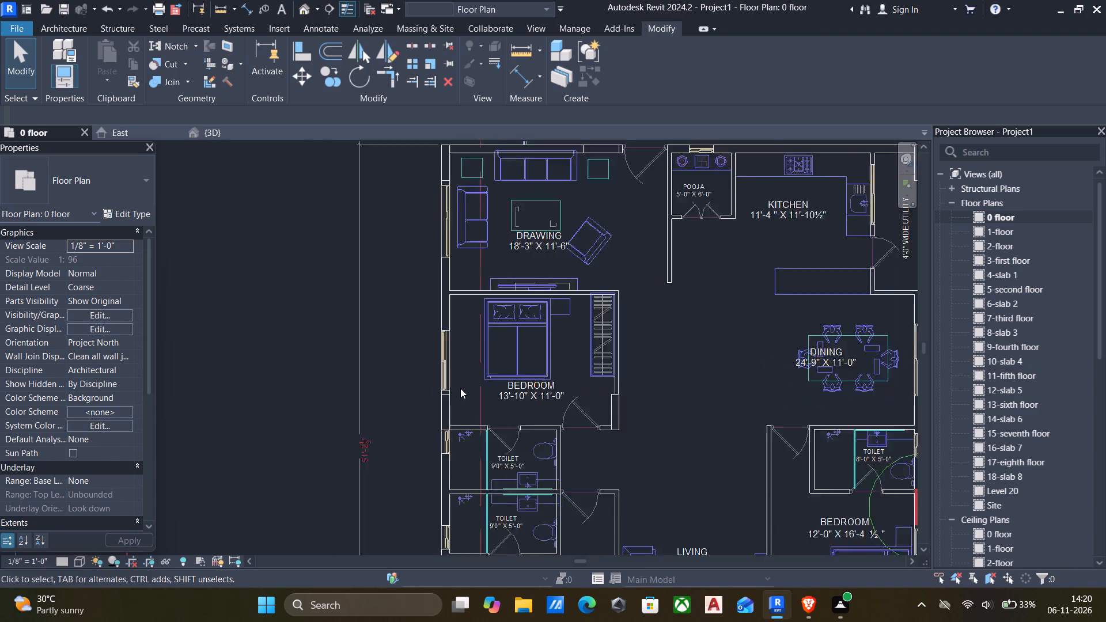
scroll(460, 388, down, 2)
scroll(450, 230, down, 3)
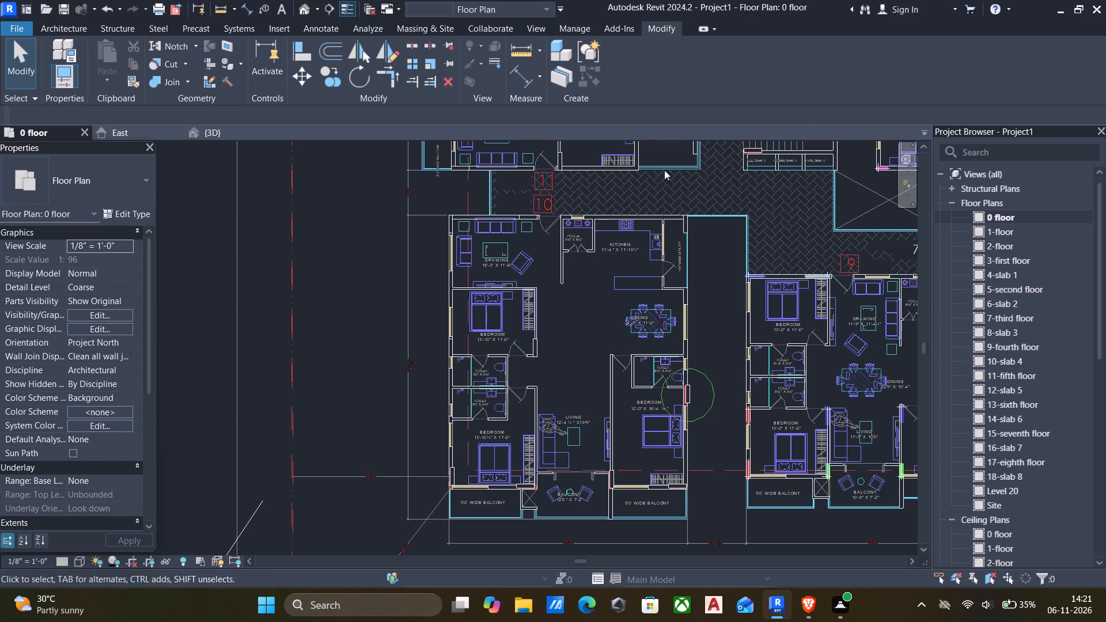
scroll(463, 486, up, 4)
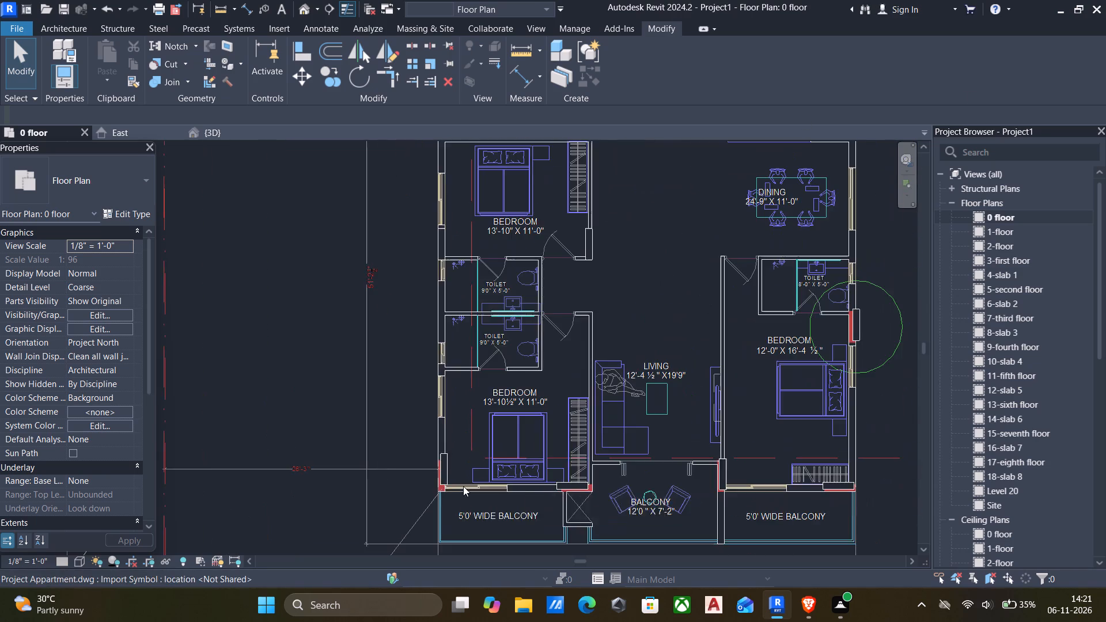
scroll(449, 491, up, 8)
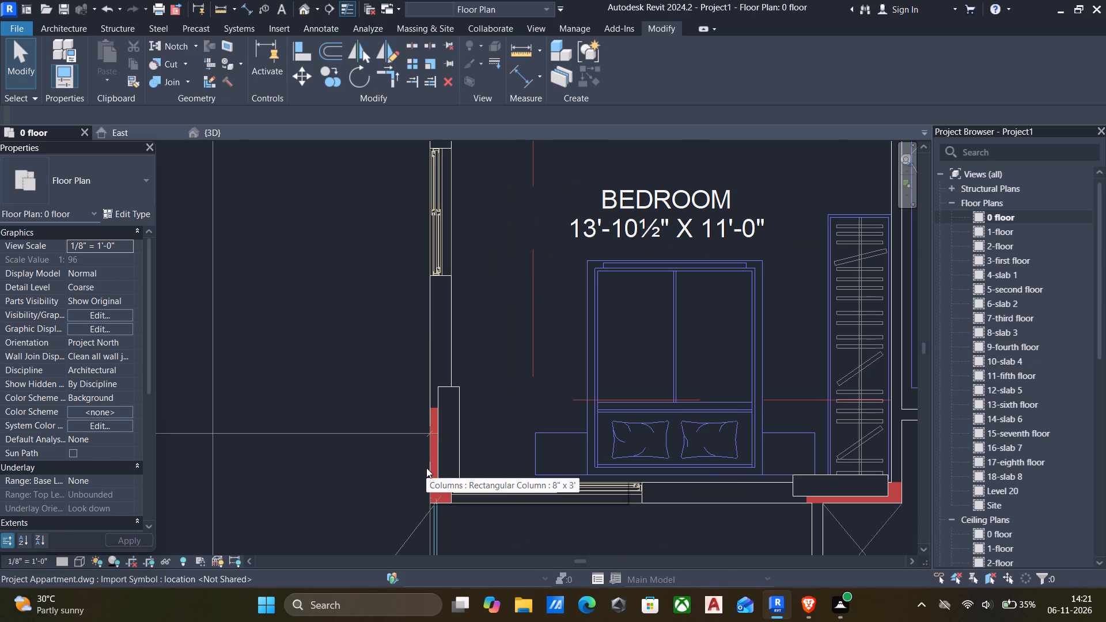
text(al)
scroll(426, 468, up, 4)
click(434, 466)
click(448, 465)
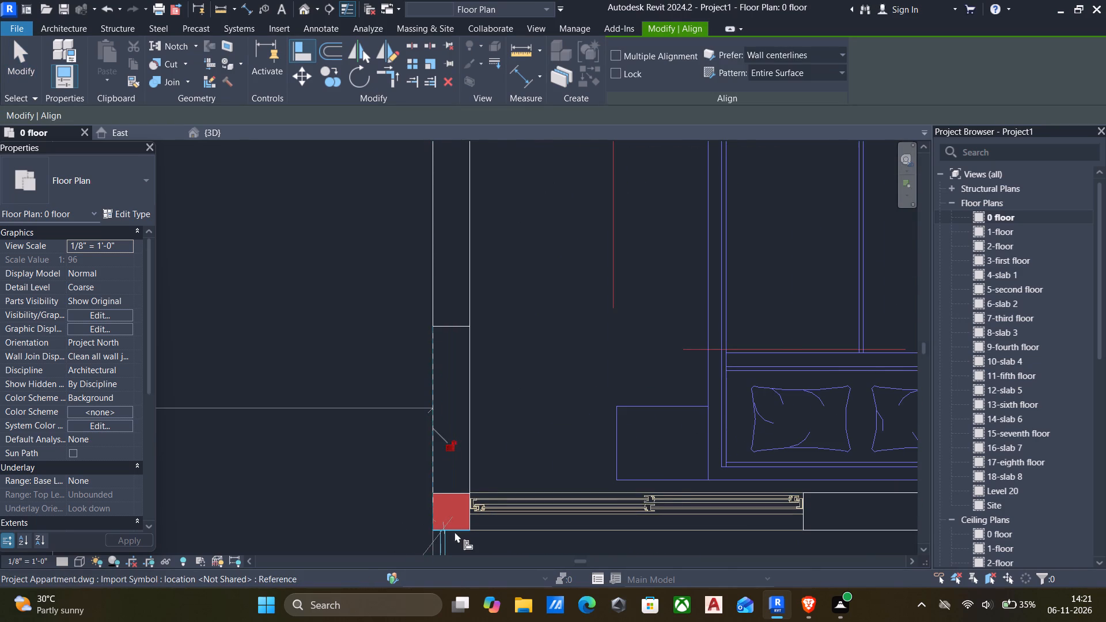
scroll(454, 532, up, 4)
click(454, 529)
click(456, 466)
Align the 8" x 3' column at the 13'-10½" x 11'-0" bedroom's inner balcony corner with its red outline's living-balcony-side short end and lower long edge.
scroll(456, 466, down, 3)
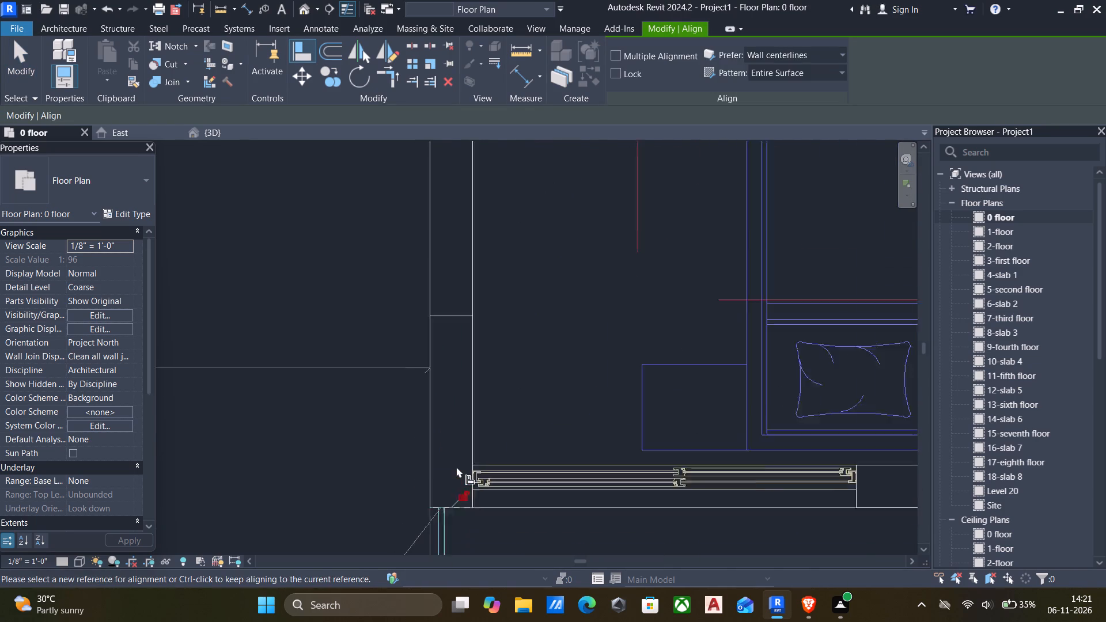
scroll(456, 466, down, 10)
scroll(716, 479, up, 4)
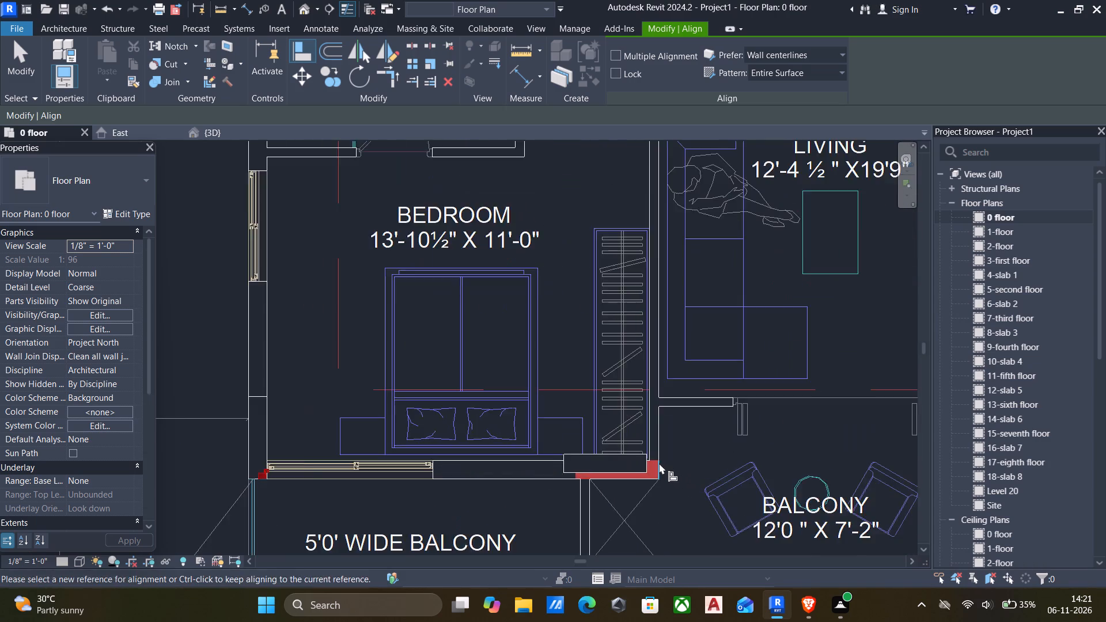
scroll(659, 463, up, 7)
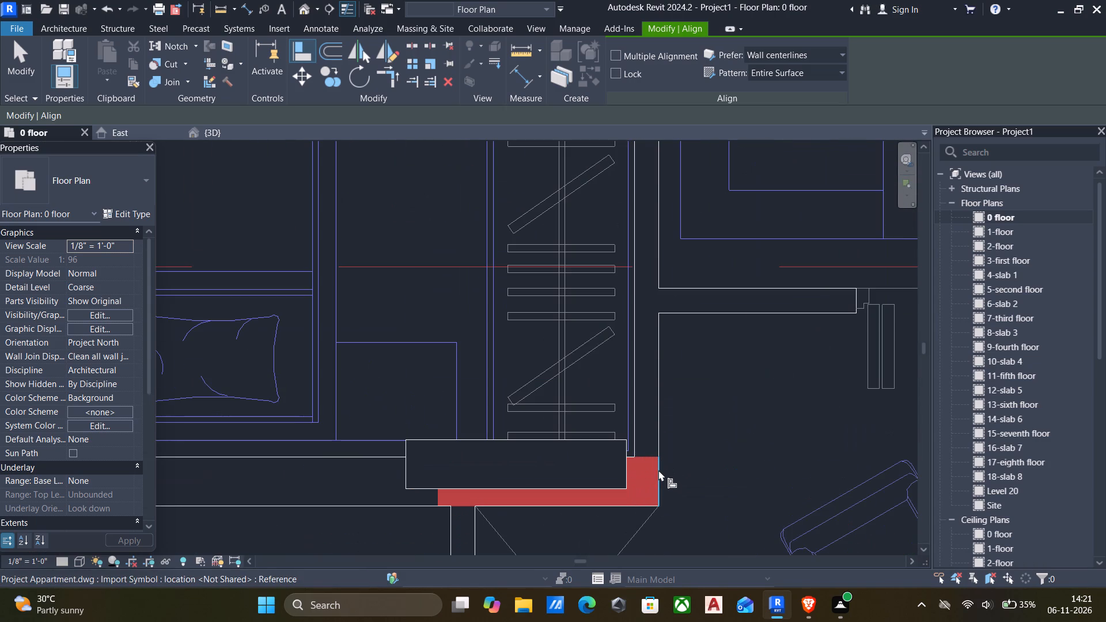
scroll(661, 476, up, 2)
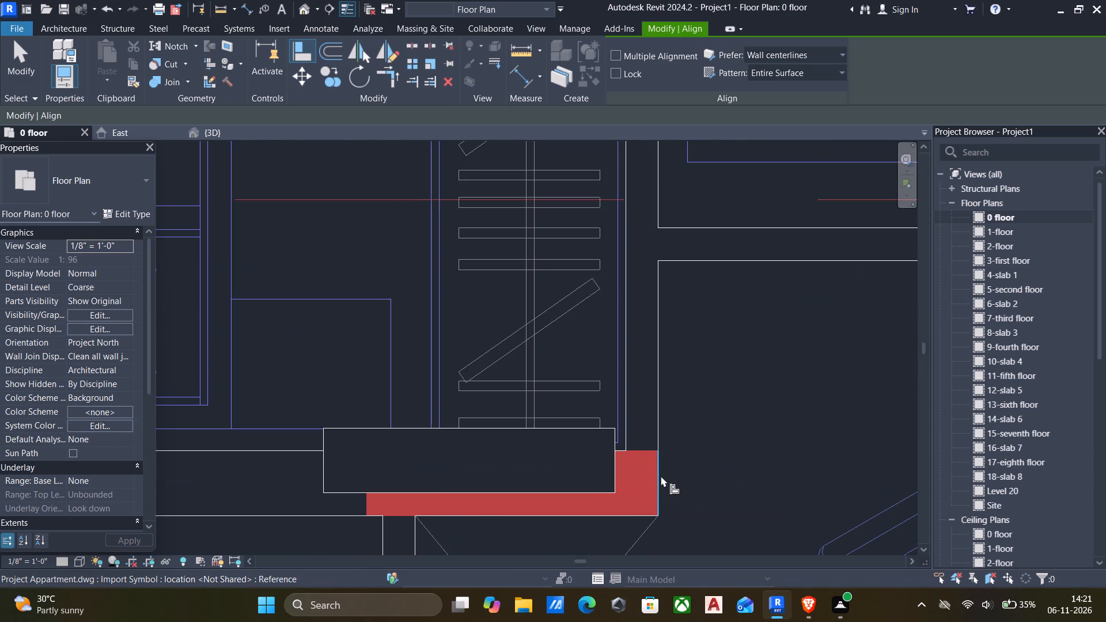
scroll(661, 476, up, 2)
click(660, 476)
click(603, 467)
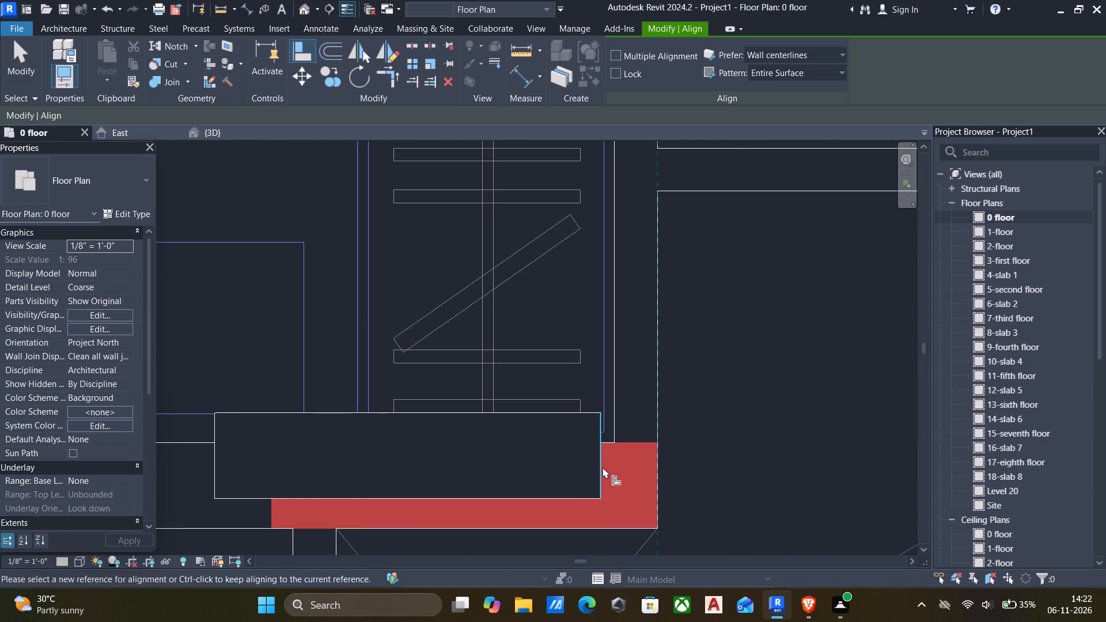
scroll(600, 484, down, 3)
drag(587, 512, 584, 506)
click(576, 492)
Align the 8" x 3' column at the 12'-0" x 16'-4½" bedroom's outer balcony corner with its red outline's lower long edge and outer short end.
scroll(576, 492, down, 3)
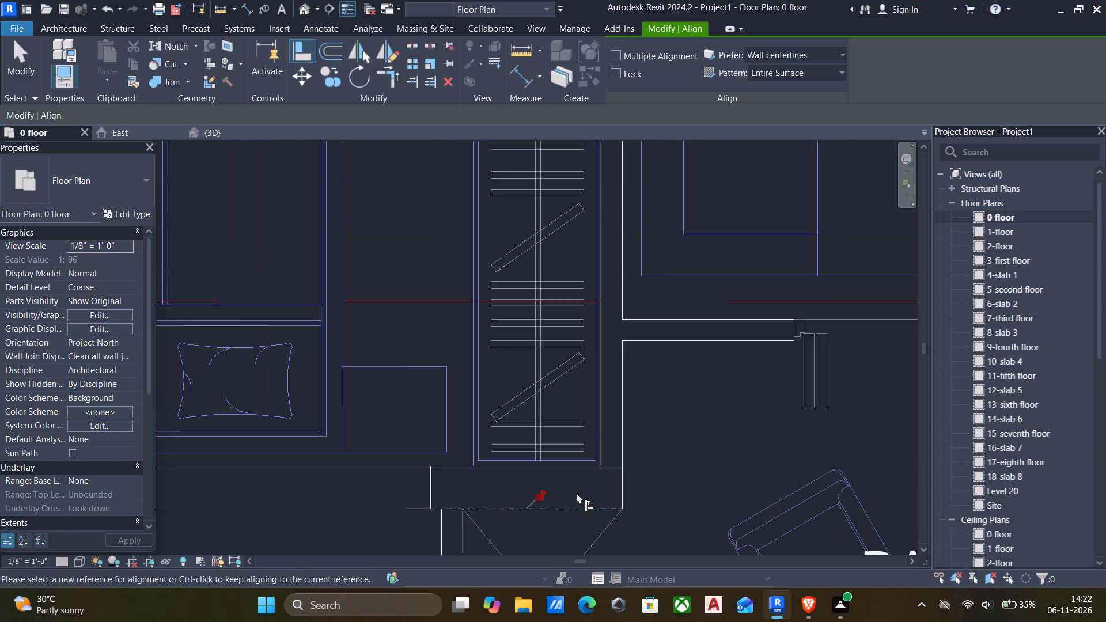
scroll(576, 492, down, 10)
scroll(610, 461, down, 4)
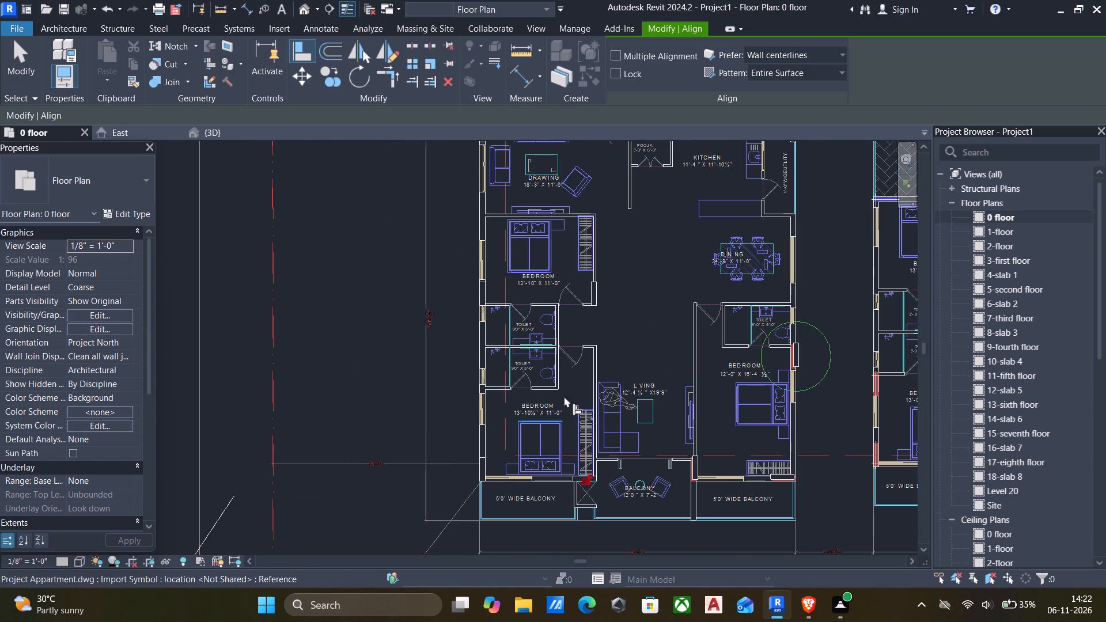
scroll(546, 347, down, 2)
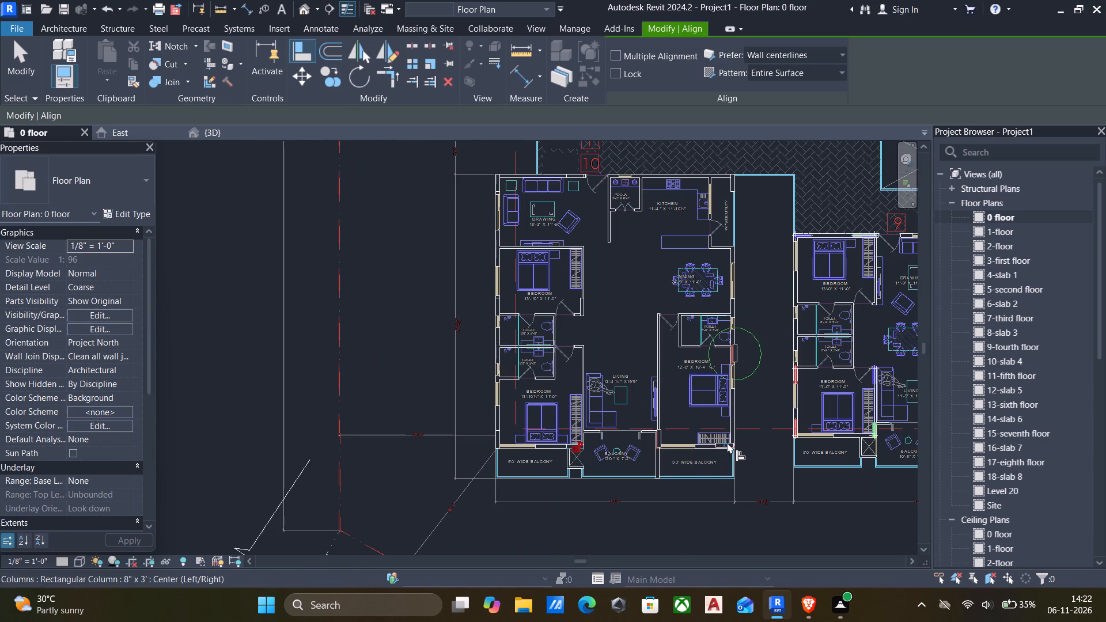
scroll(728, 442, up, 12)
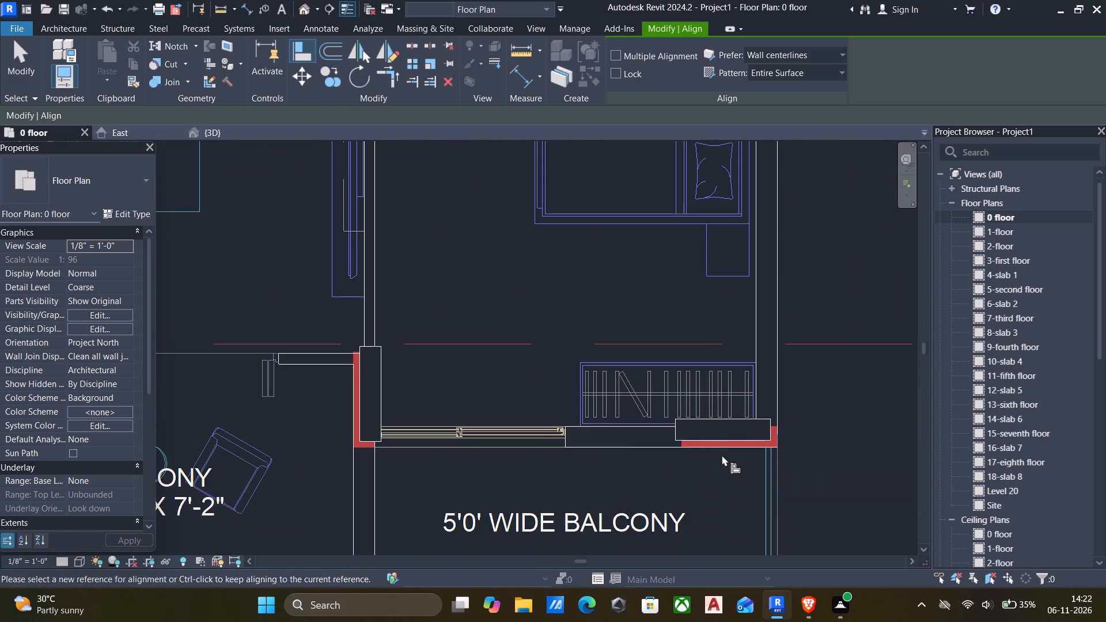
scroll(722, 455, up, 5)
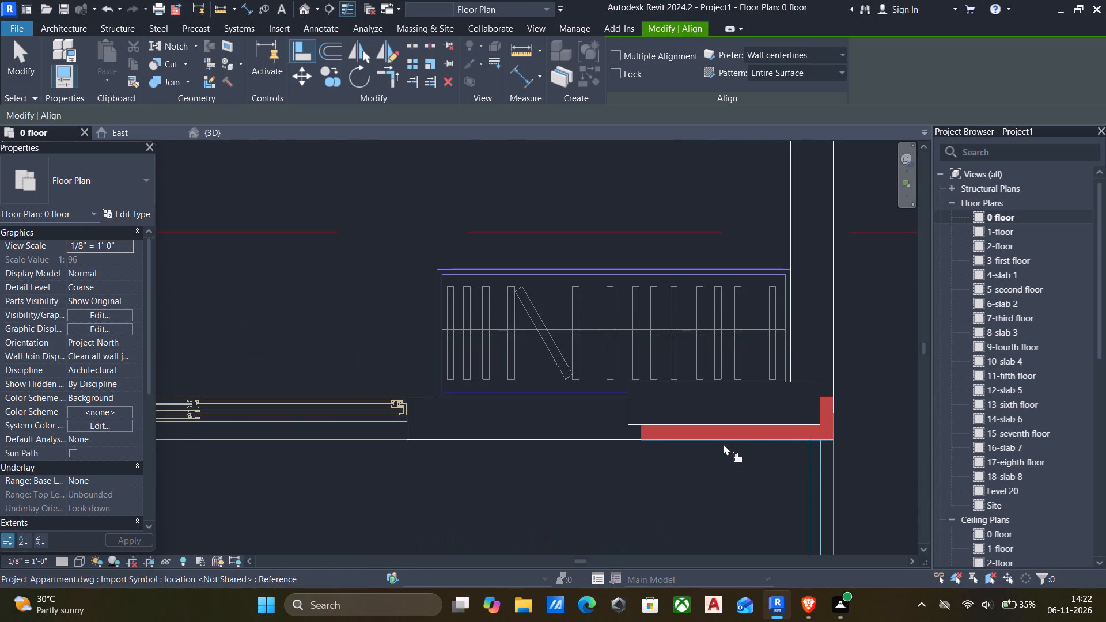
click(719, 442)
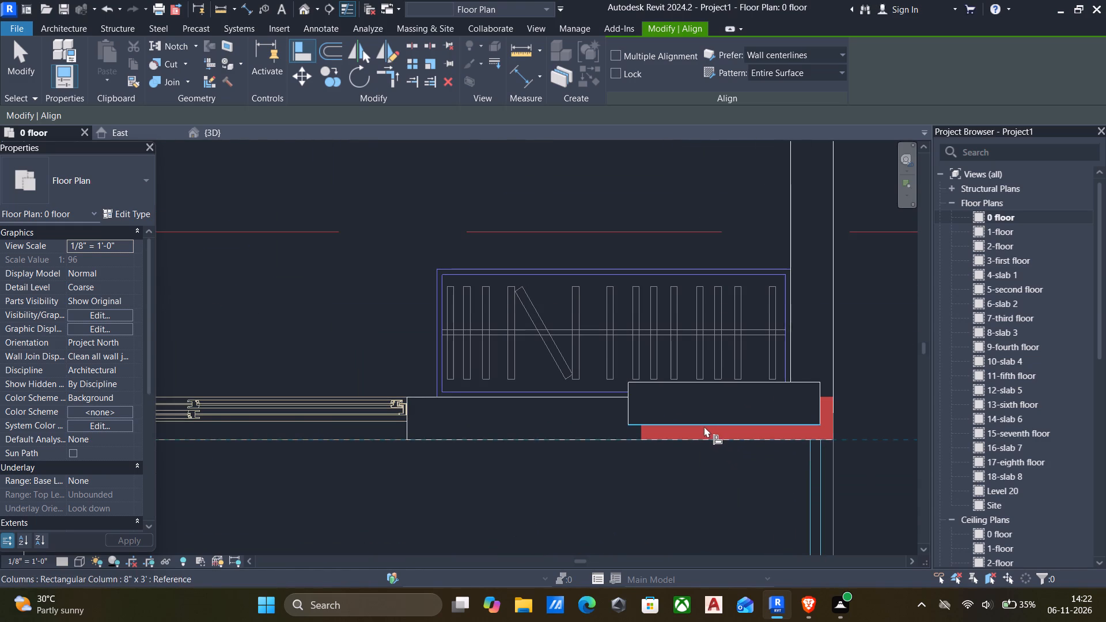
click(703, 425)
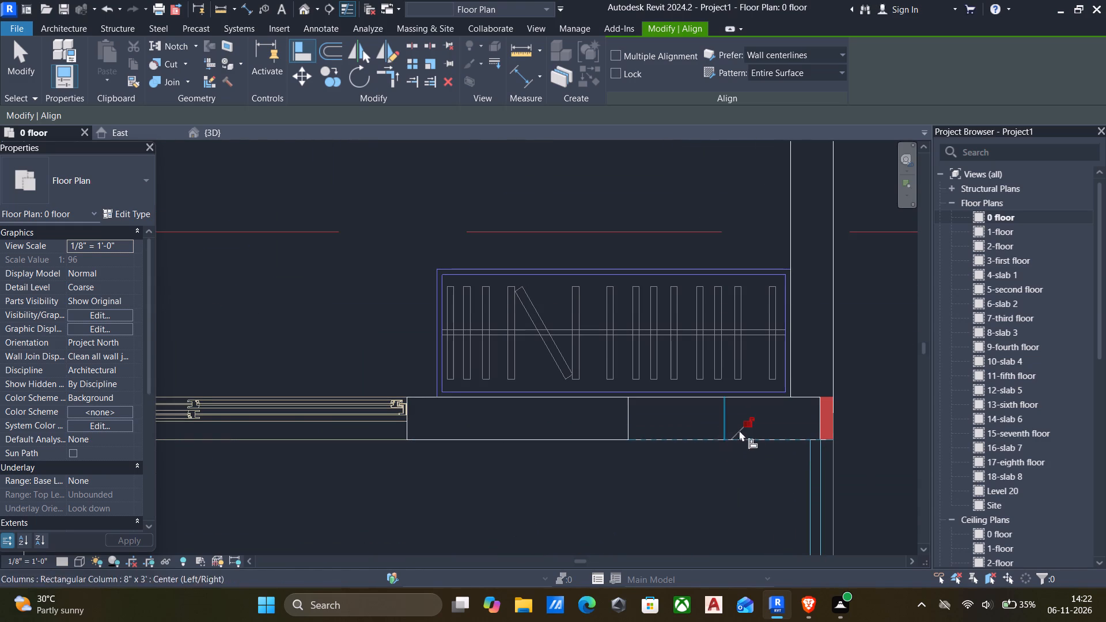
scroll(831, 422, up, 5)
click(835, 415)
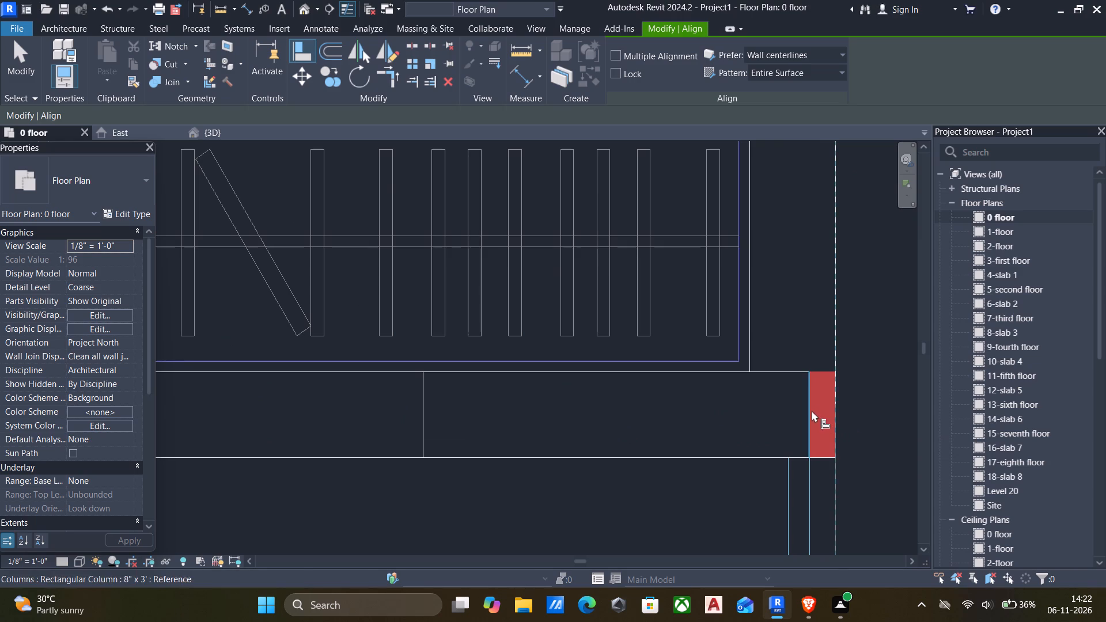
click(812, 411)
Align the 8" x 3' column between the 12'-0" x 7'-2" balcony and the adjoining bedroom with its red outline's balcony-side long edge and lower short end.
scroll(812, 411, down, 8)
scroll(760, 434, down, 5)
scroll(543, 403, up, 4)
scroll(483, 404, up, 2)
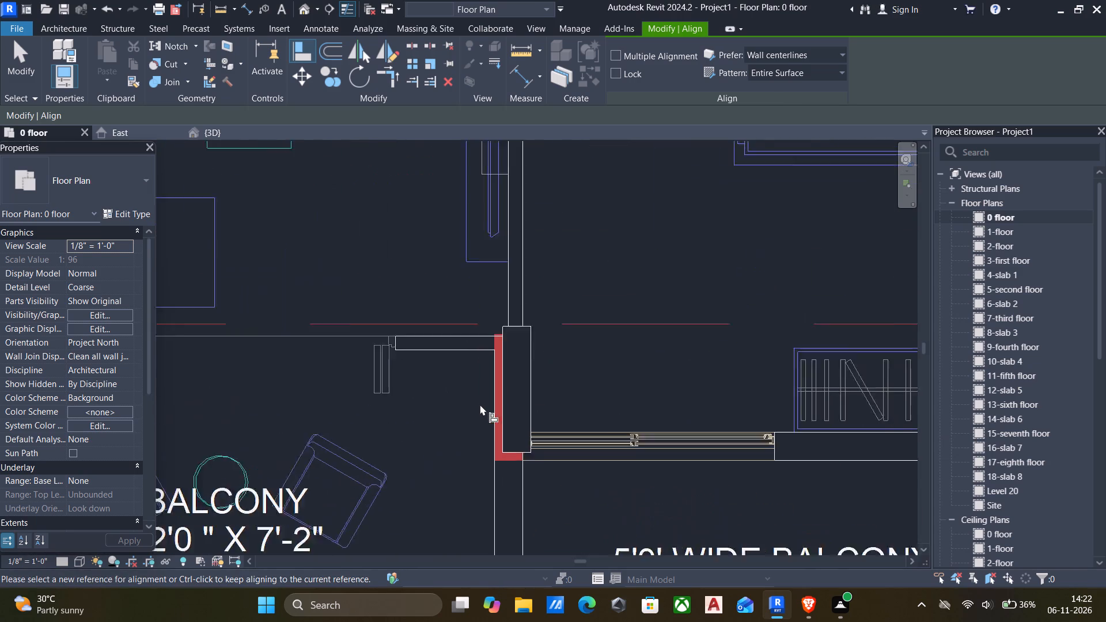
scroll(480, 404, up, 2)
click(496, 411)
click(512, 411)
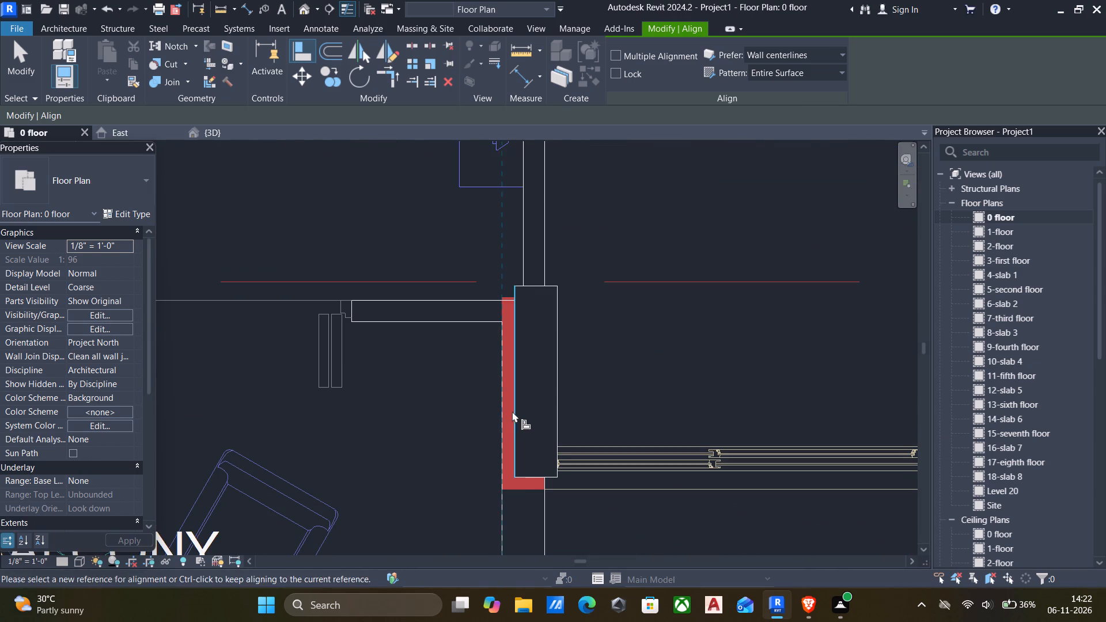
scroll(512, 476, up, 3)
click(509, 490)
click(509, 473)
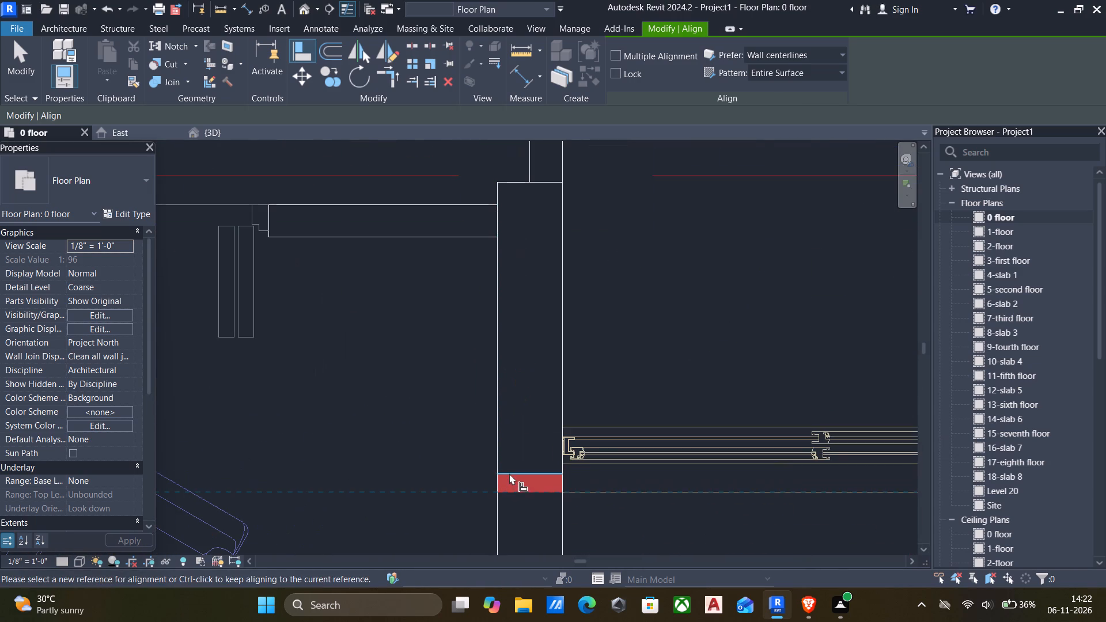
Leave the Align command and survey the floor plan around apartments 10 and 9 and the stair core for remaining column positions.
scroll(513, 473, down, 6)
scroll(579, 488, down, 11)
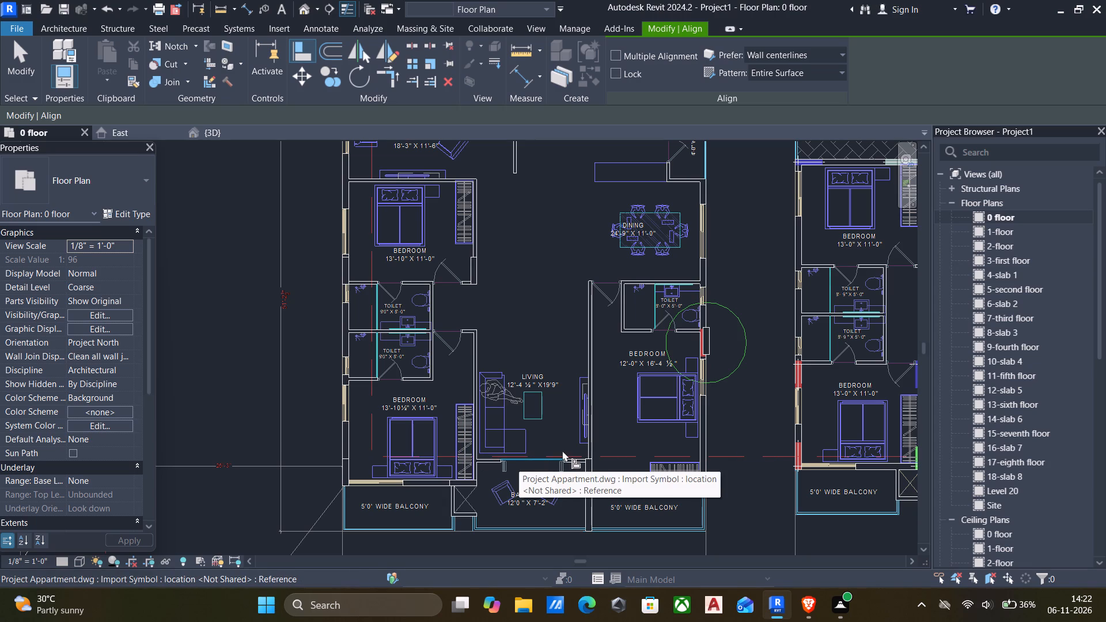
middle_drag(692, 457, 552, 389)
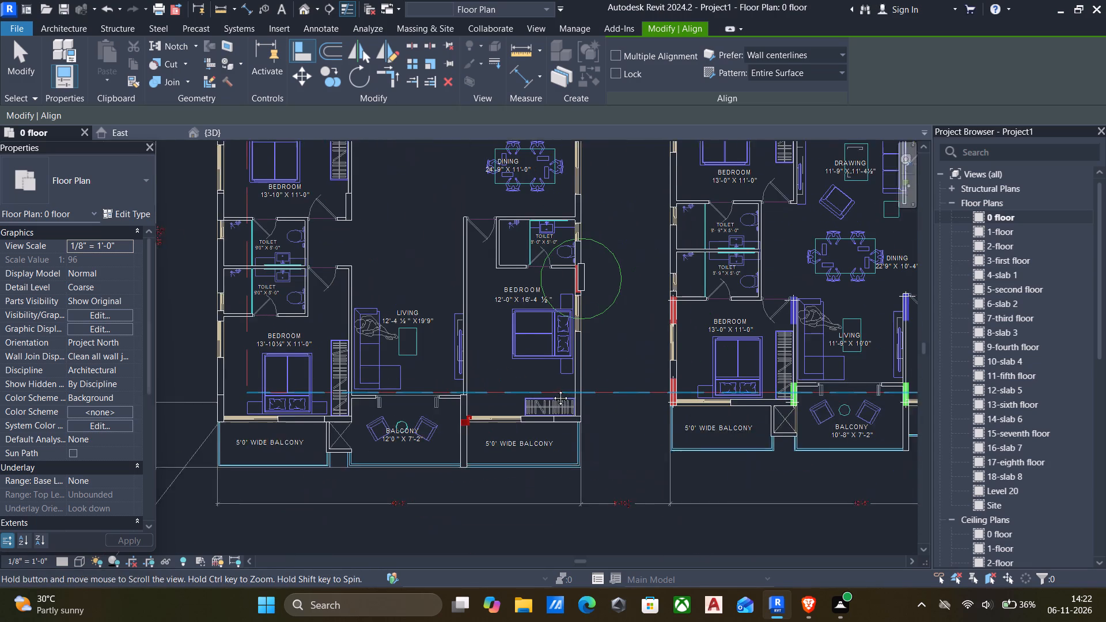
middle_drag(552, 389, 543, 386)
scroll(668, 393, up, 8)
scroll(627, 379, down, 7)
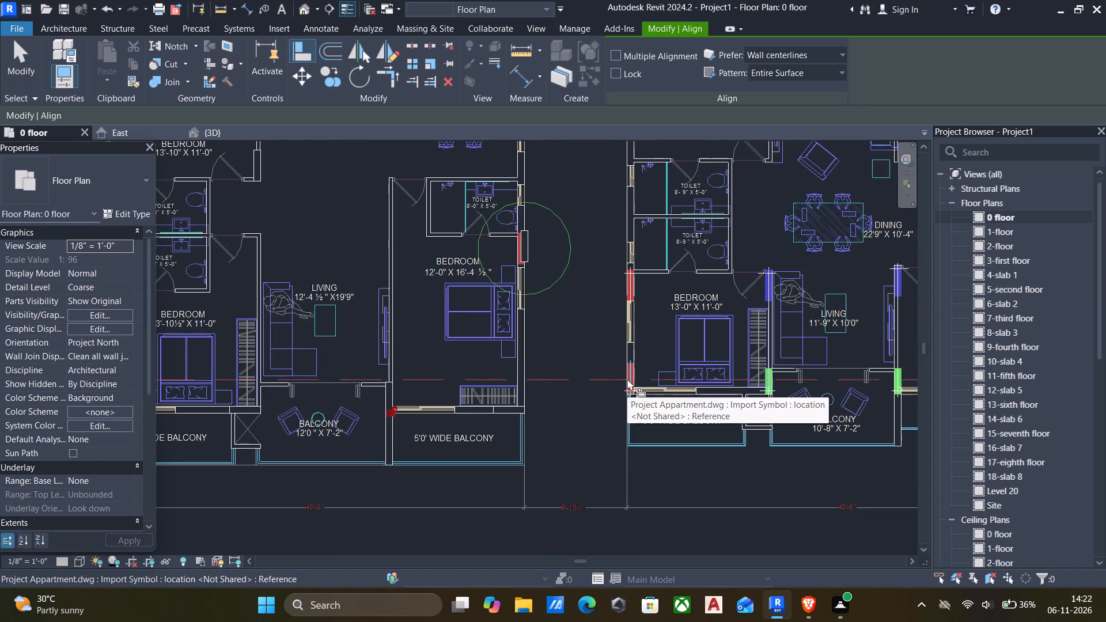
key(Escape)
scroll(522, 423, down, 7)
key(Escape)
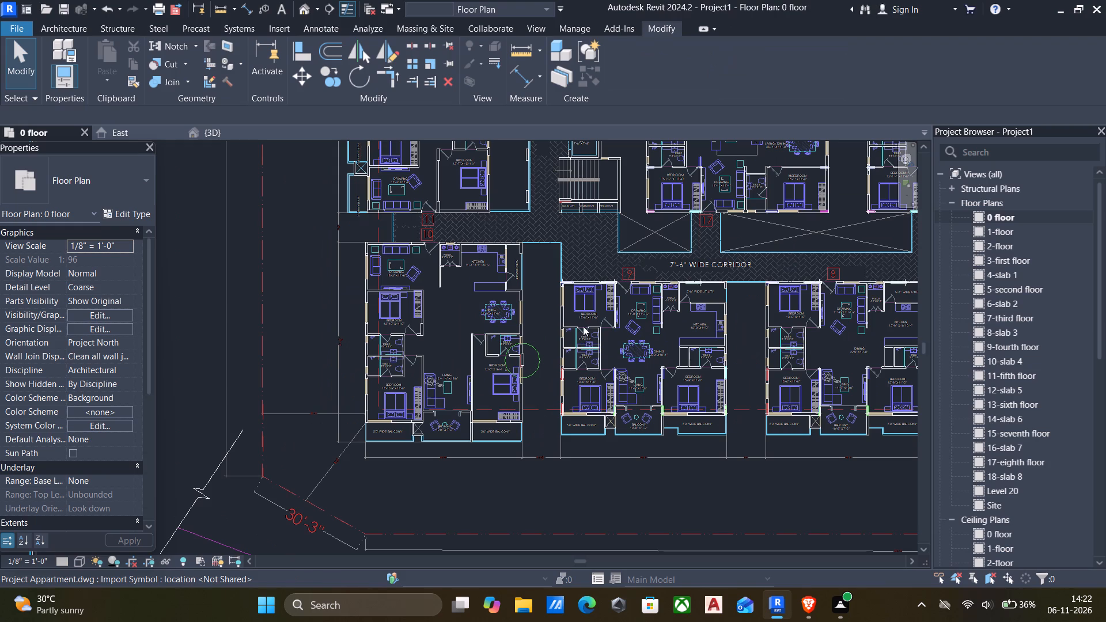
middle_drag(501, 298, 506, 312)
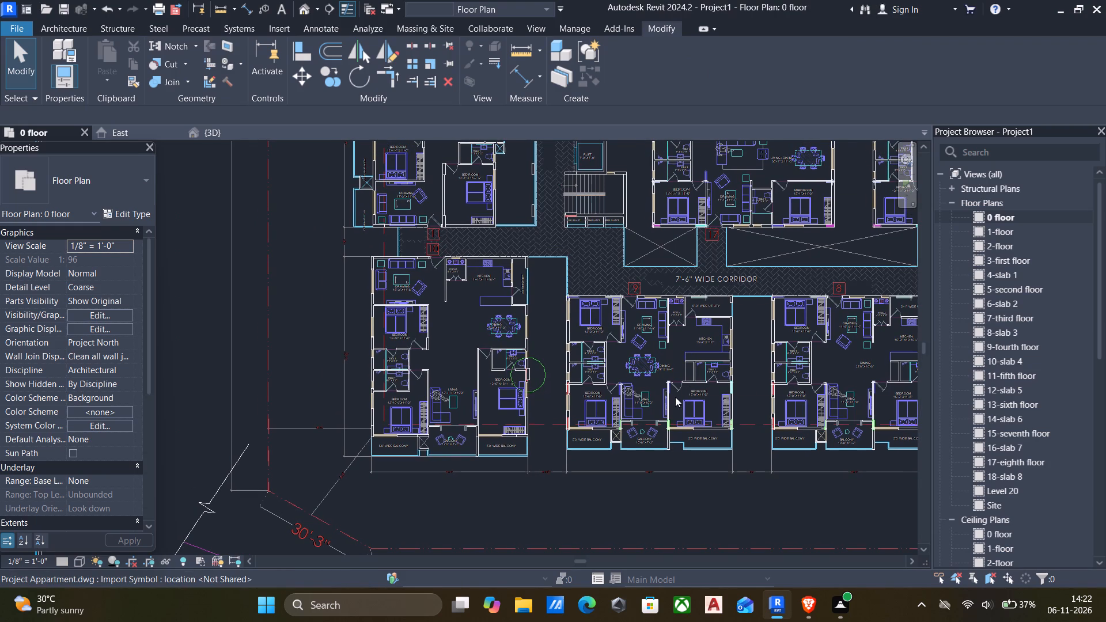
middle_drag(738, 433, 642, 391)
scroll(642, 391, down, 3)
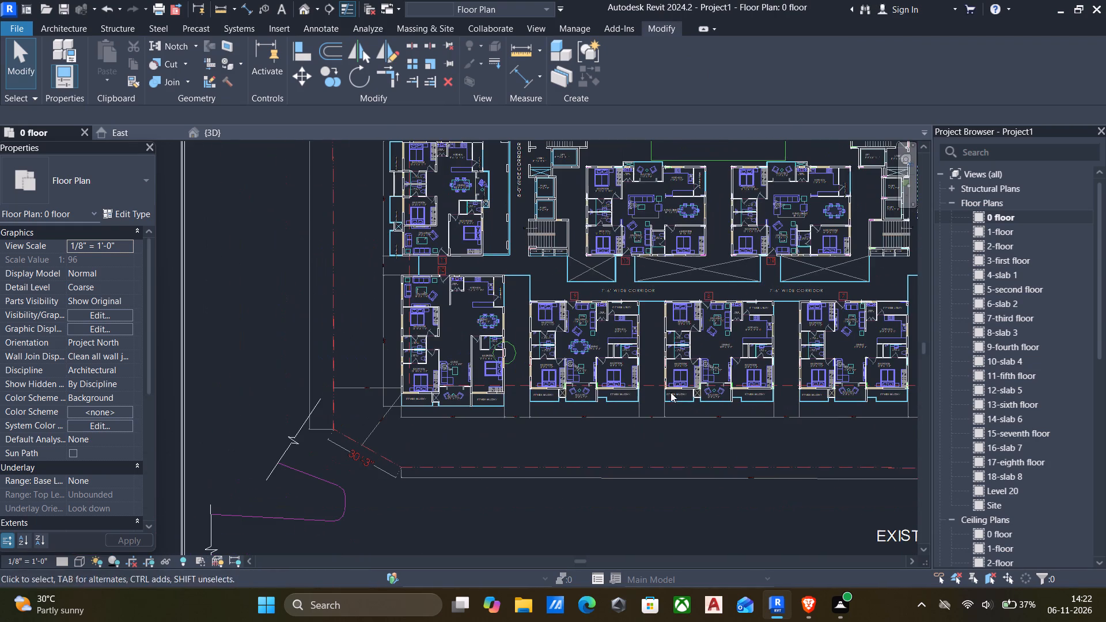
middle_drag(536, 320, 549, 409)
scroll(559, 401, down, 1)
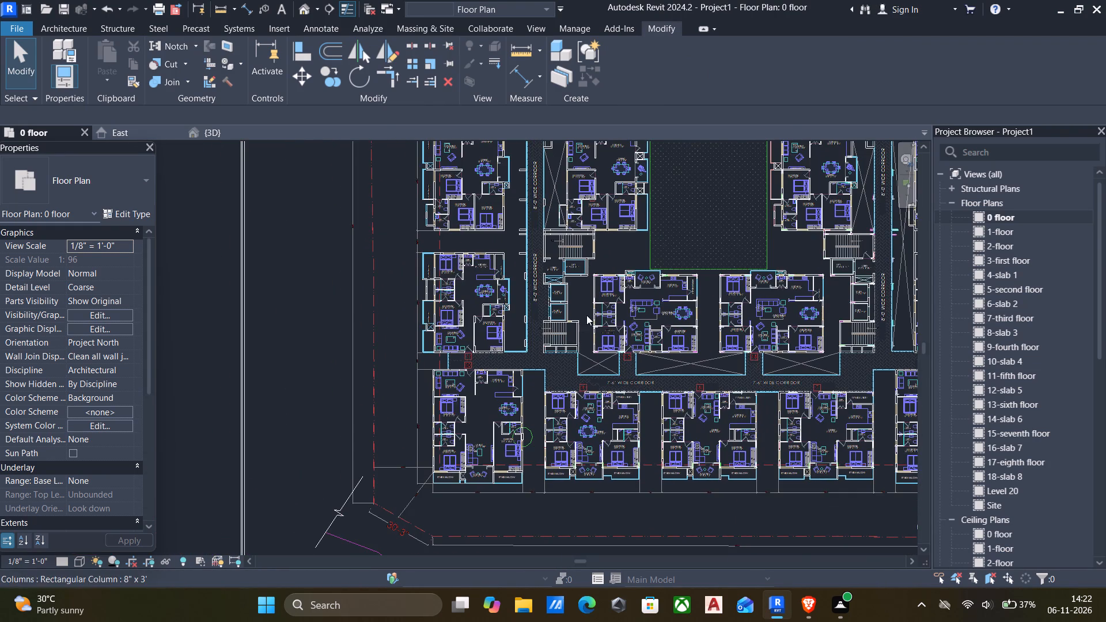
Align the 8" x 3' column above the ELE.SHAFT beside the staircase with its red outline's shaft-side long edge and corridor-side short end.
scroll(562, 297, up, 1)
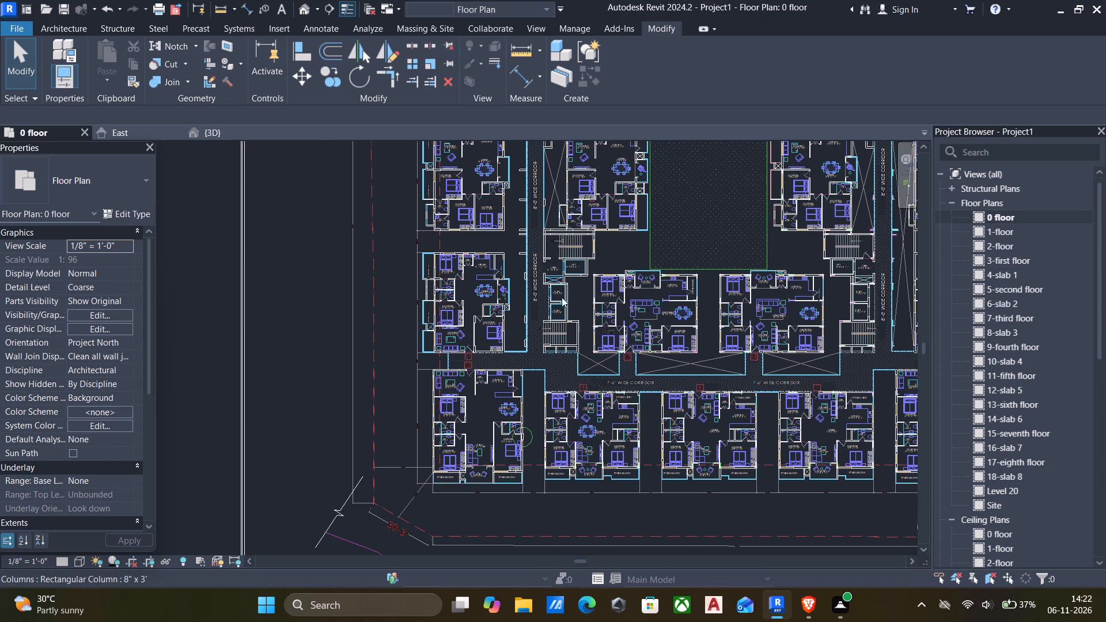
scroll(562, 297, up, 3)
scroll(582, 389, up, 5)
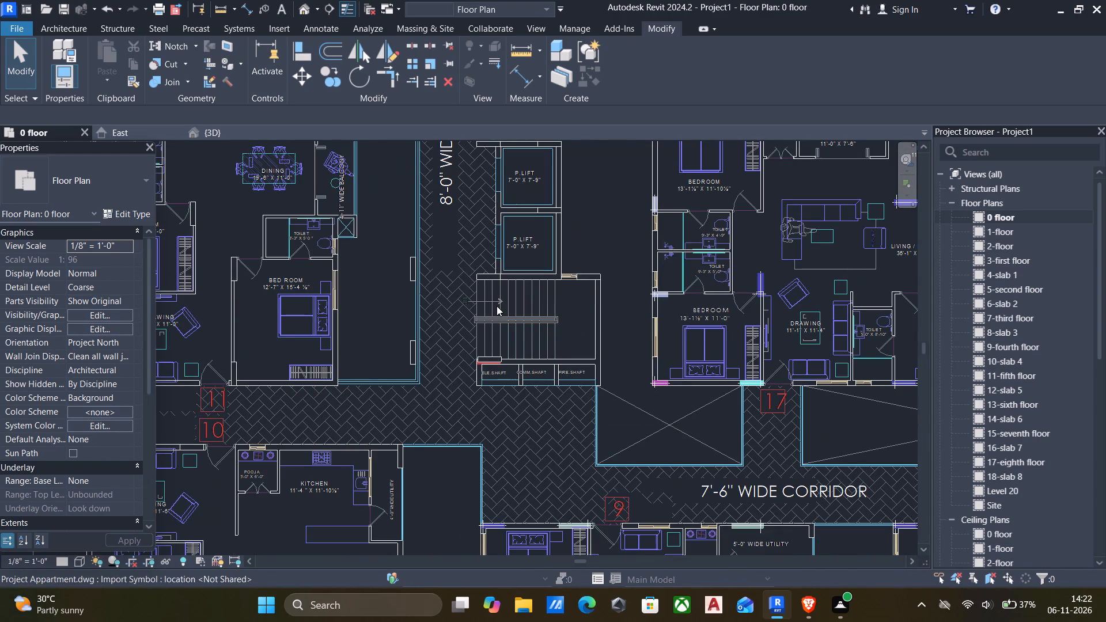
key(a)
key(l)
scroll(479, 319, up, 4)
scroll(509, 395, up, 3)
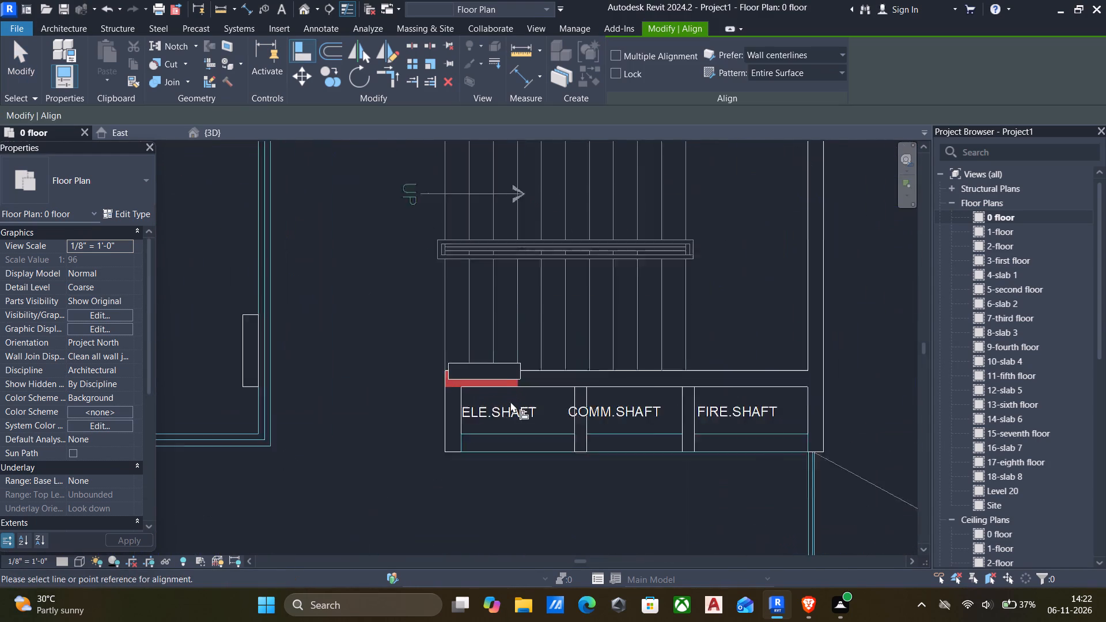
scroll(510, 401, up, 2)
click(497, 389)
click(495, 381)
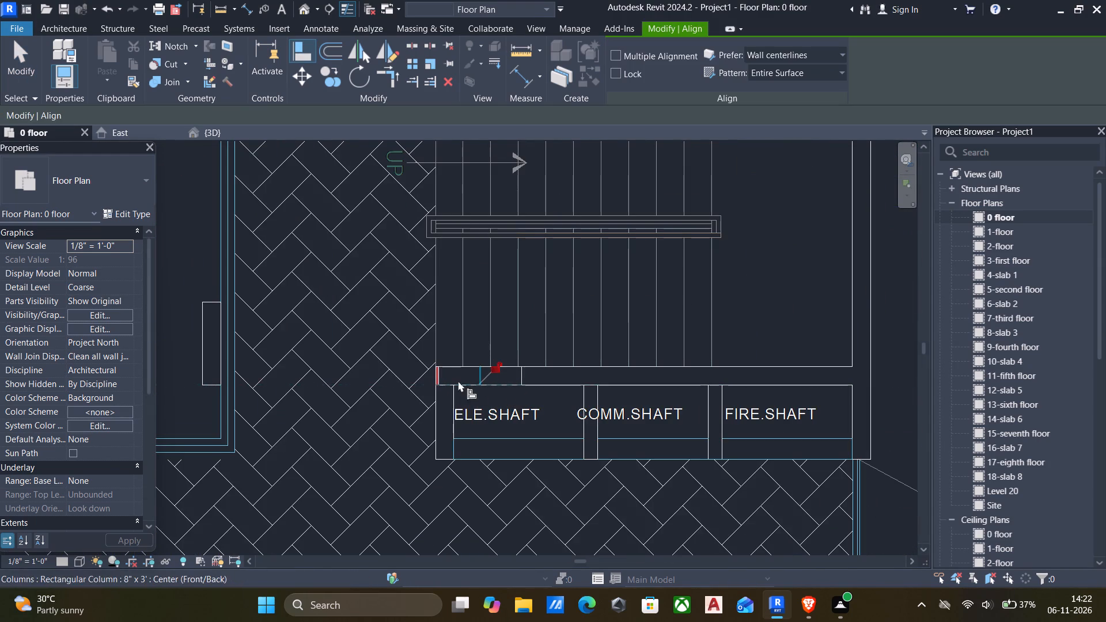
scroll(458, 381, up, 8)
click(422, 373)
click(431, 373)
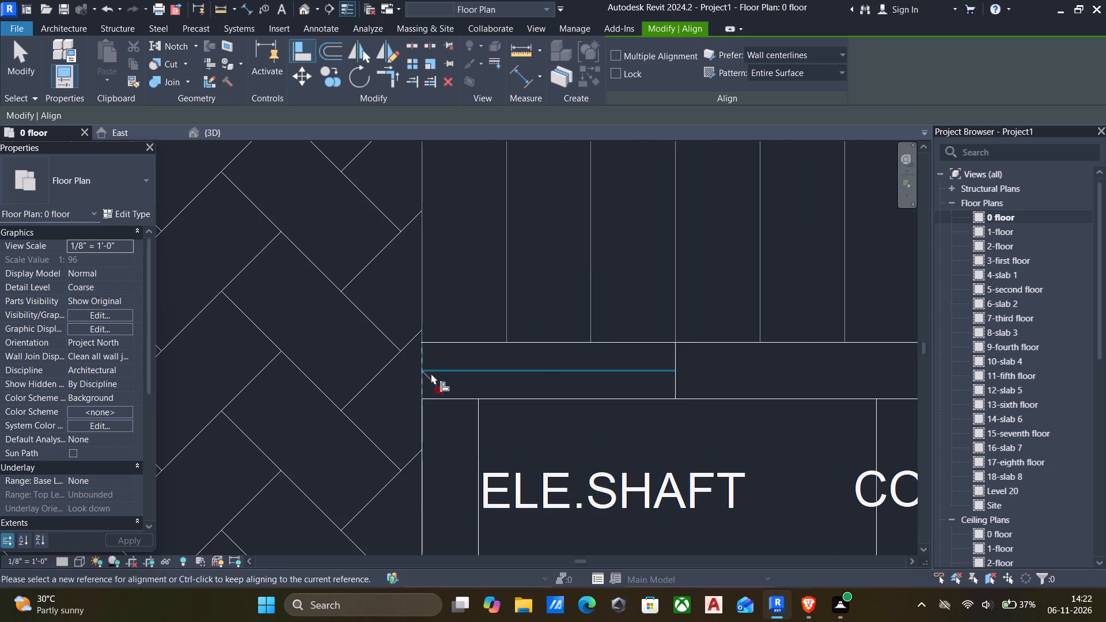
Examine the column outlines around the lift lobby and apartment 17, leaving the Align command.
scroll(431, 373, down, 15)
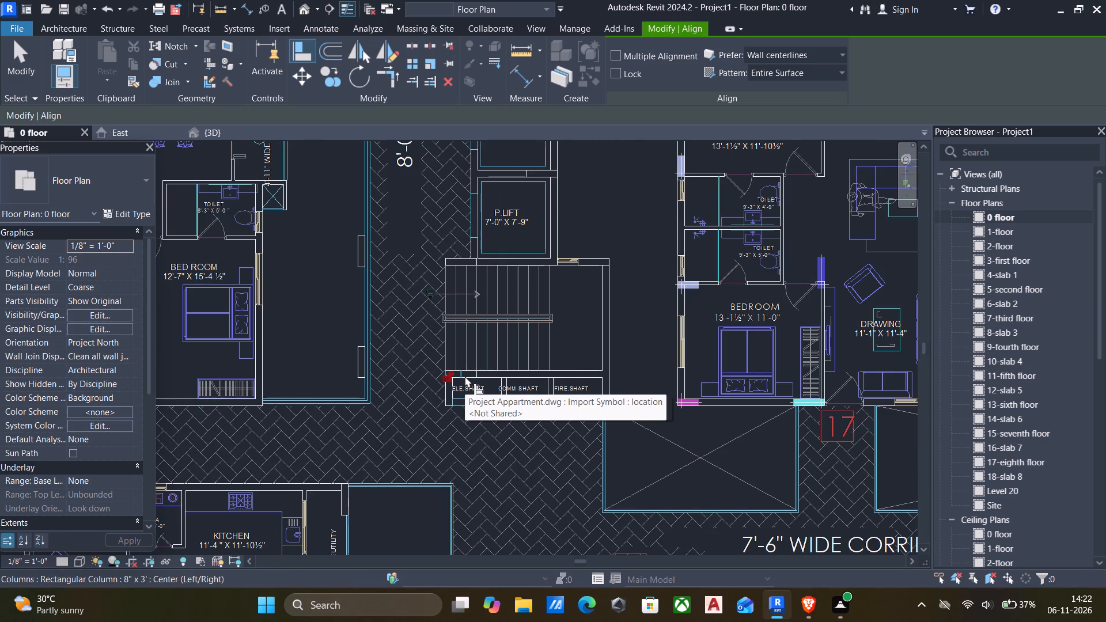
scroll(576, 375, down, 4)
scroll(536, 328, down, 5)
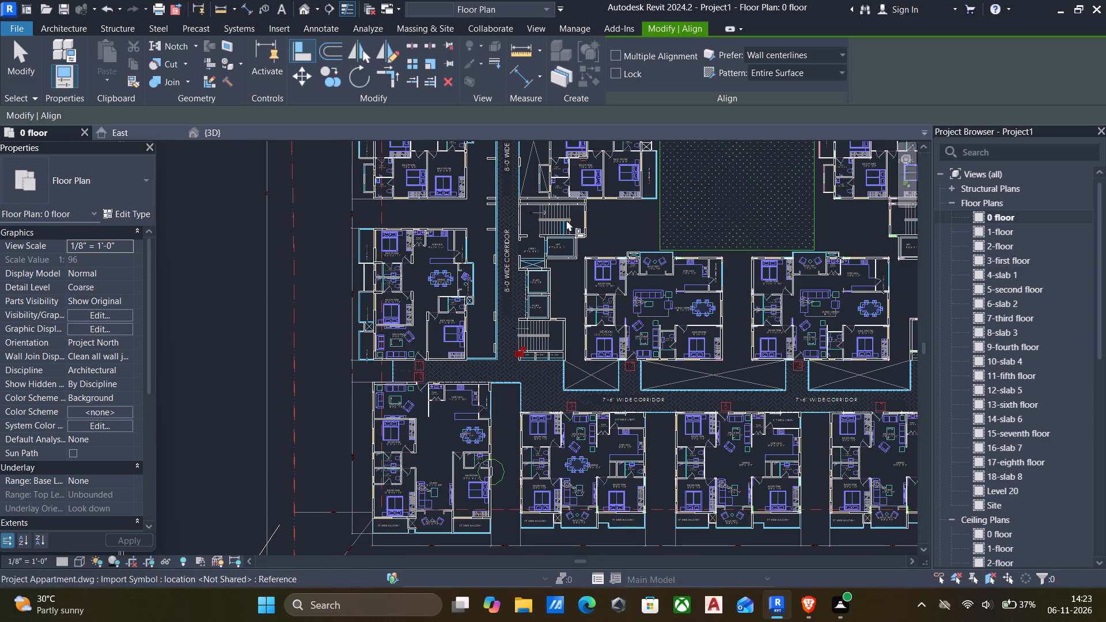
scroll(588, 278, up, 13)
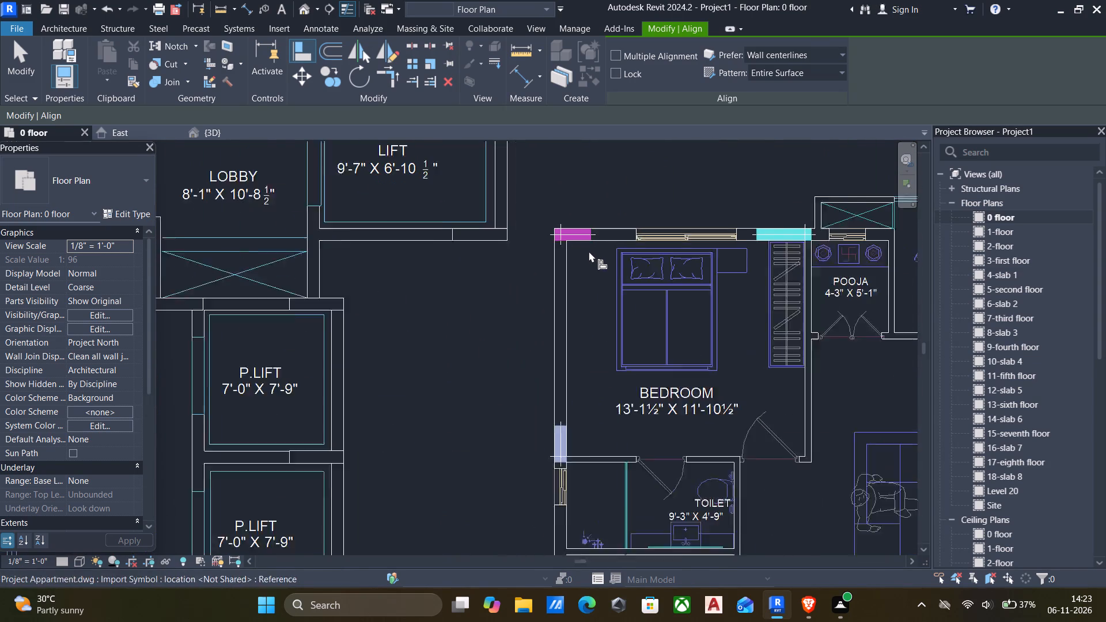
scroll(589, 251, up, 1)
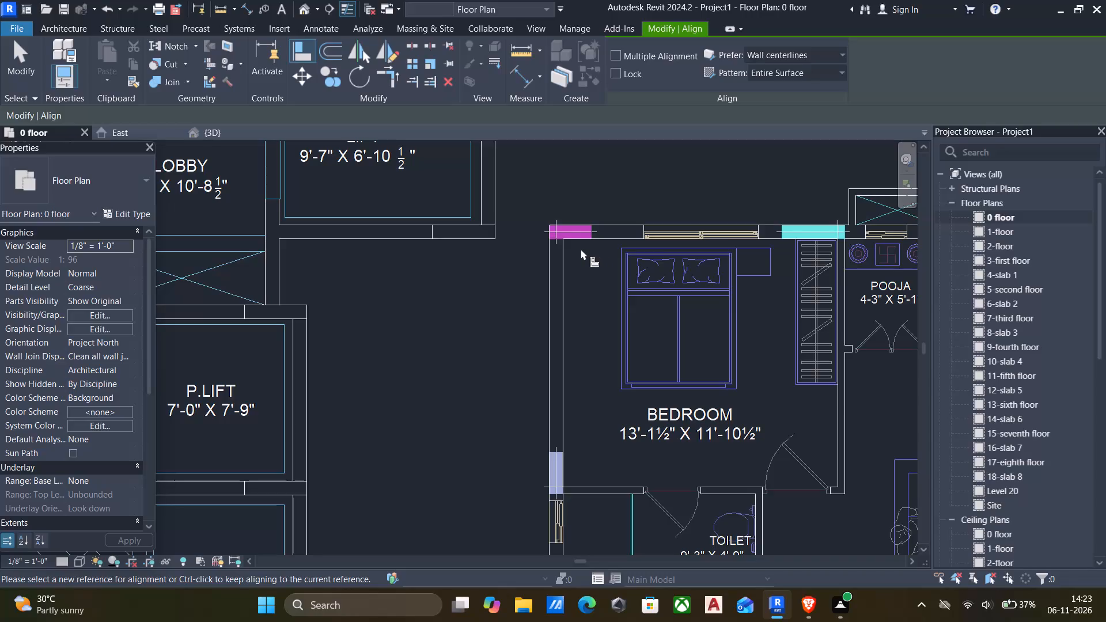
key(Escape)
scroll(596, 290, down, 4)
key(Escape)
scroll(609, 302, down, 4)
middle_drag(632, 344, 593, 335)
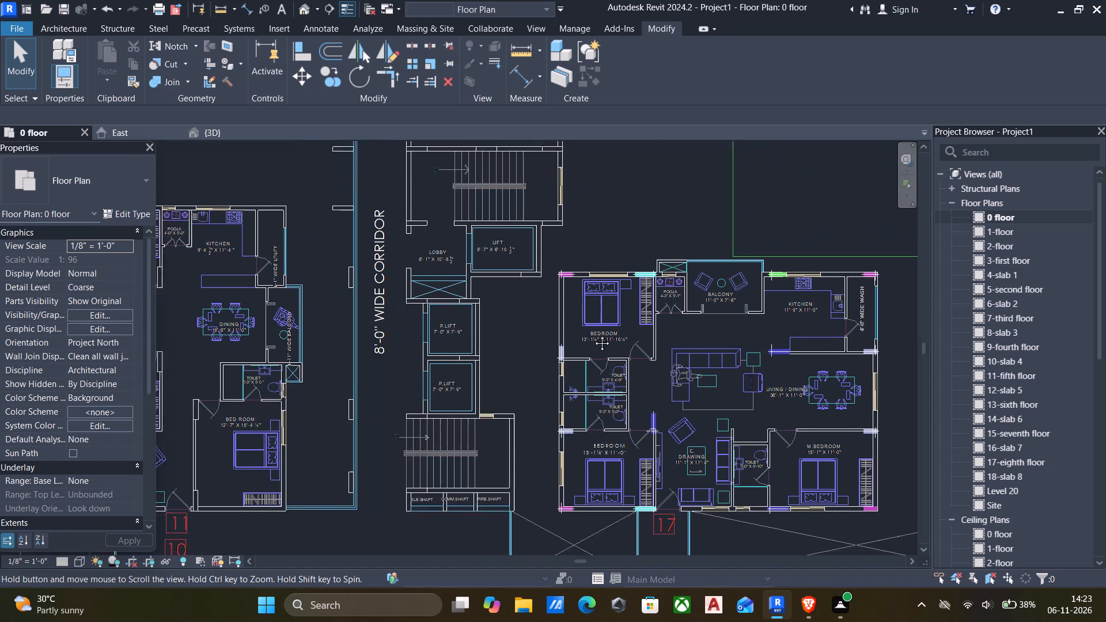
middle_drag(593, 335, 521, 293)
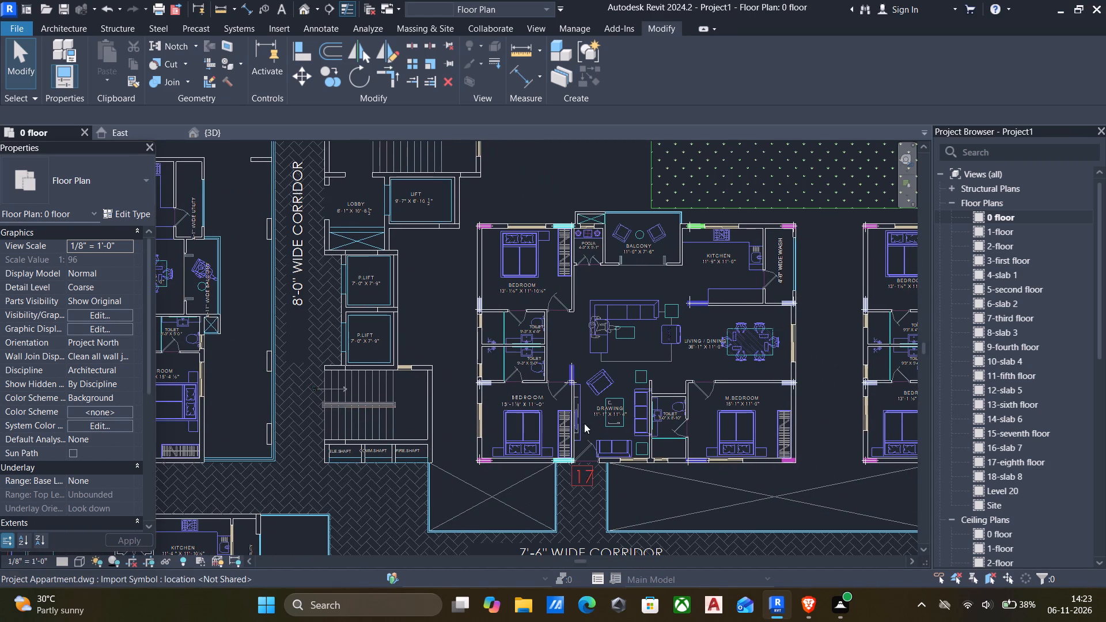
Examine the 8" x 3' columns and outlines around the lifts, apartment 17's bedroom and the staircase beside apartment 11.
scroll(516, 430, down, 4)
scroll(373, 395, up, 4)
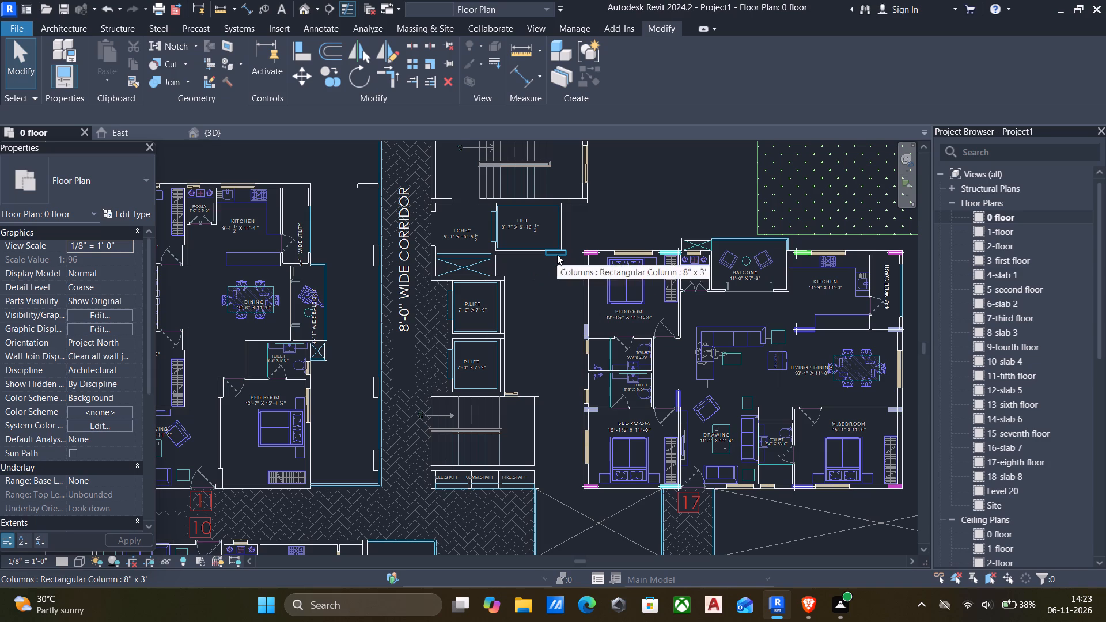
click(557, 255)
scroll(605, 243, up, 6)
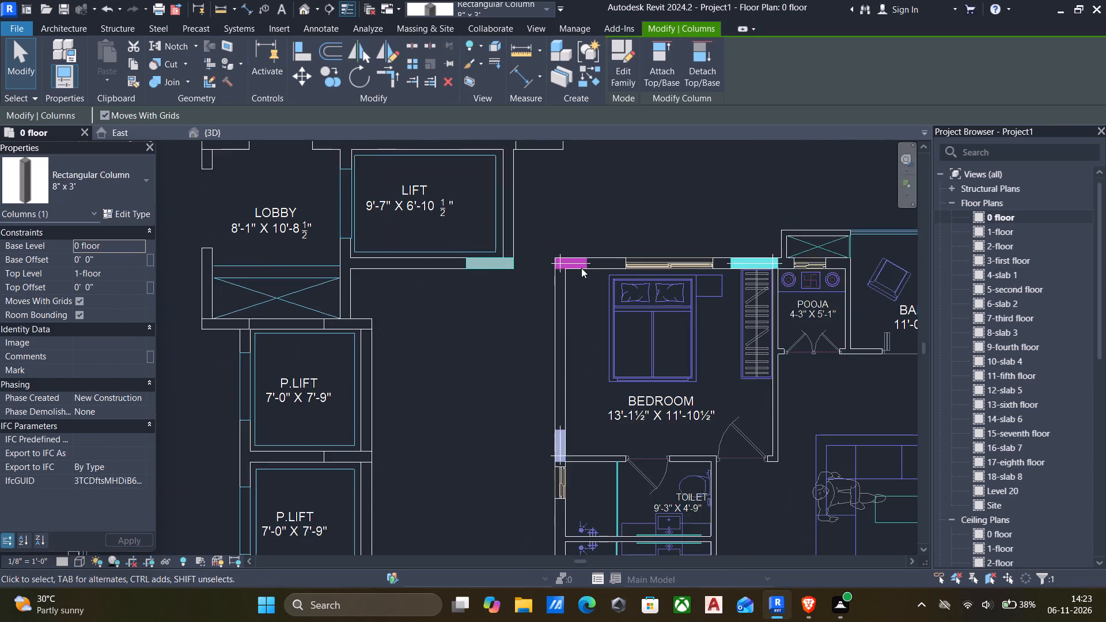
scroll(579, 270, up, 4)
scroll(578, 276, down, 6)
scroll(727, 275, up, 3)
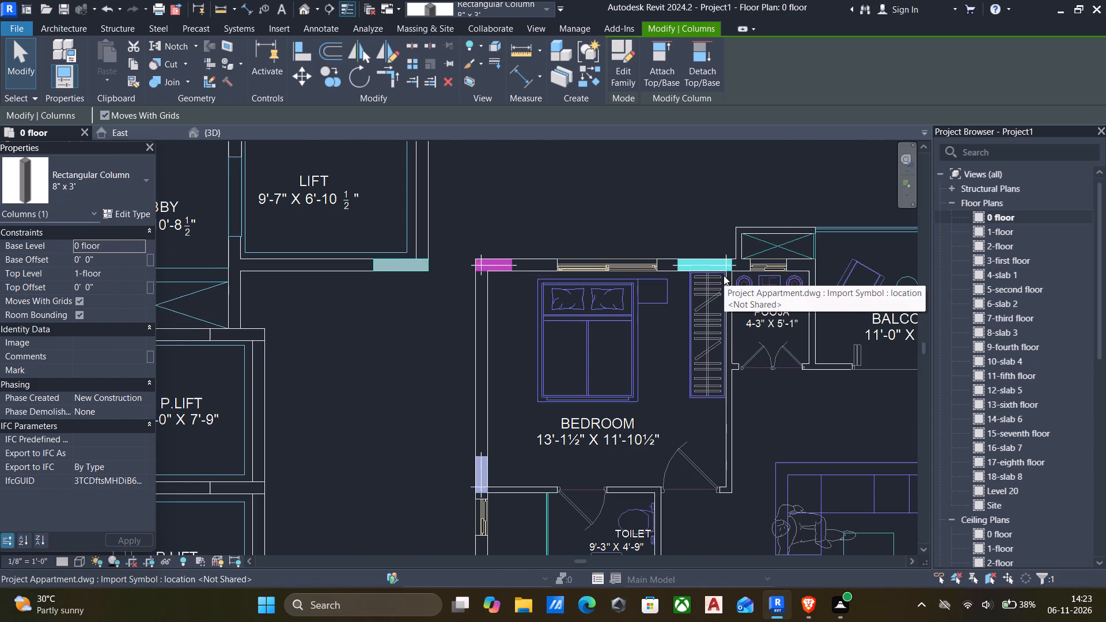
key(Escape)
click(707, 270)
key(Escape)
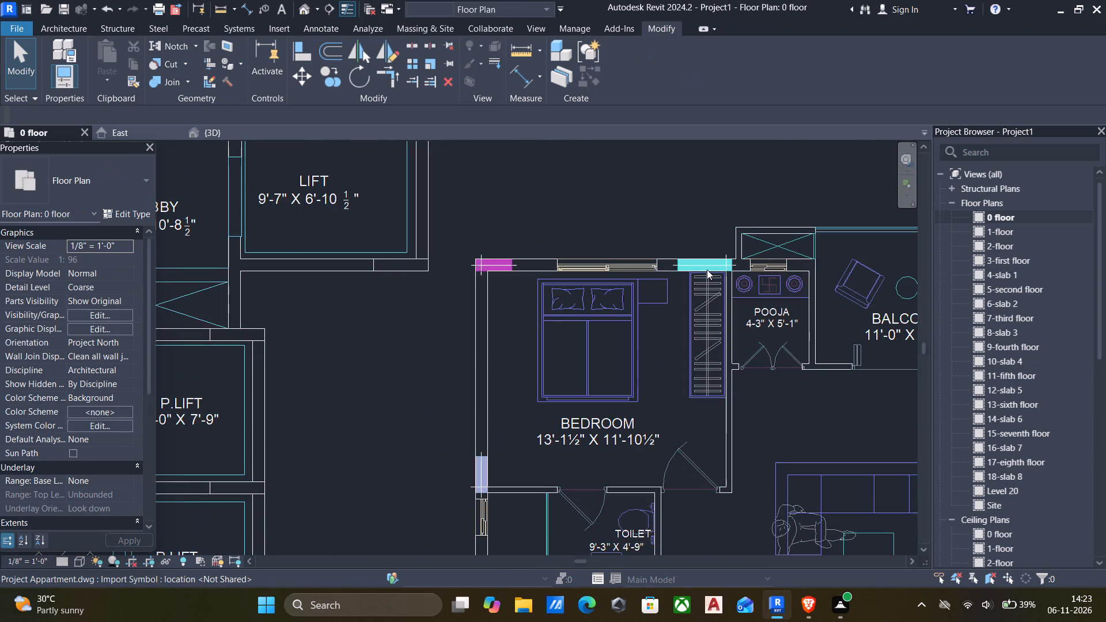
scroll(706, 272, down, 4)
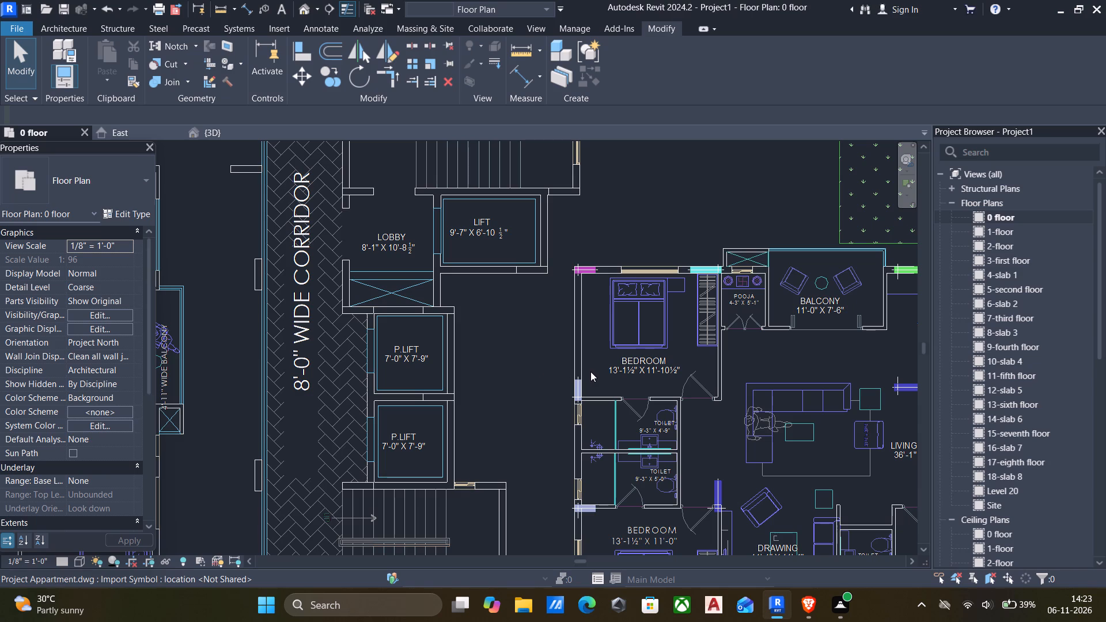
scroll(590, 371, down, 3)
scroll(651, 378, down, 4)
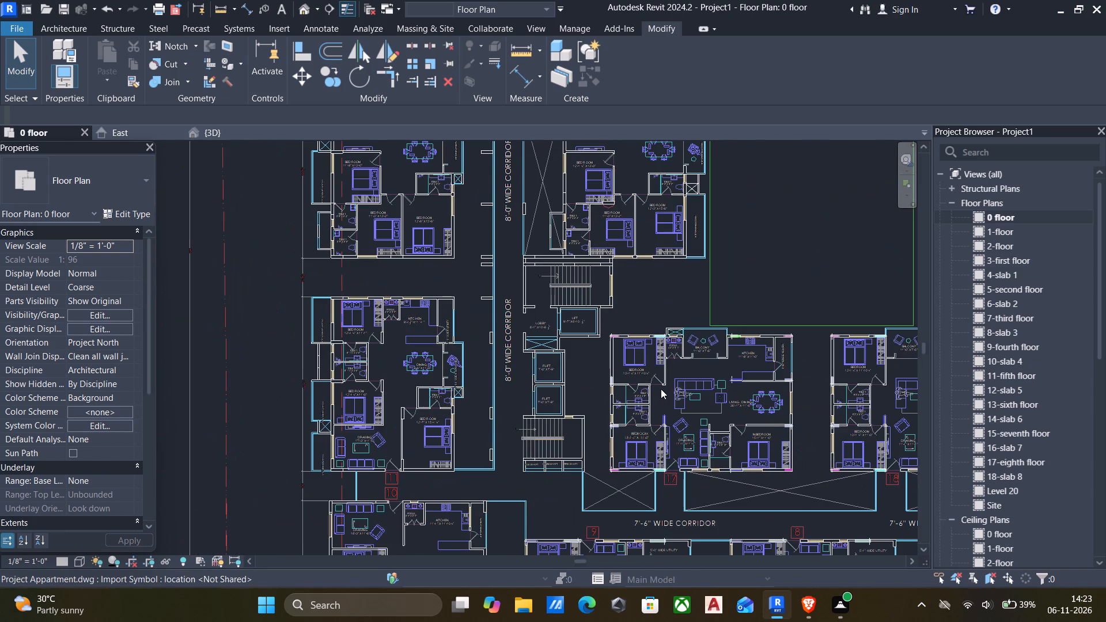
middle_drag(615, 403, 573, 334)
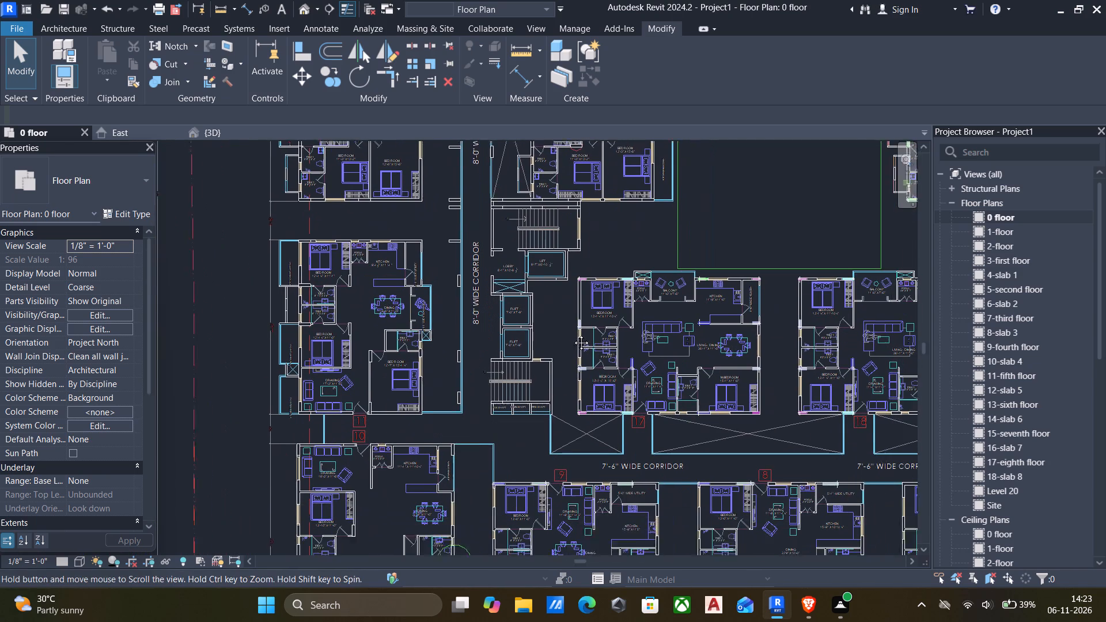
middle_drag(573, 334, 570, 332)
scroll(437, 377, up, 7)
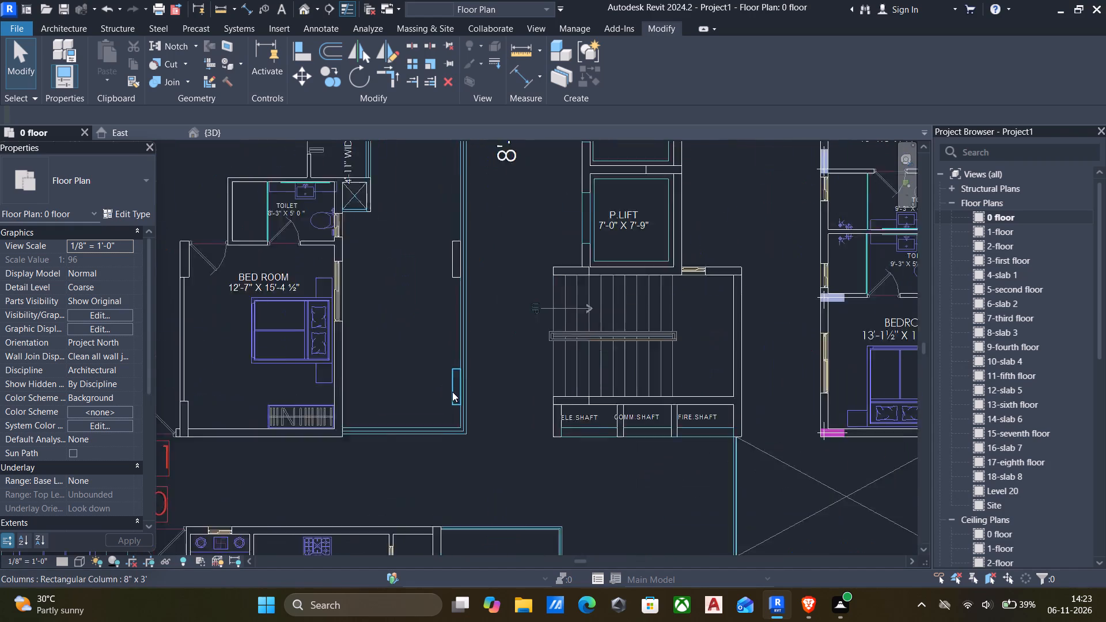
scroll(452, 392, up, 2)
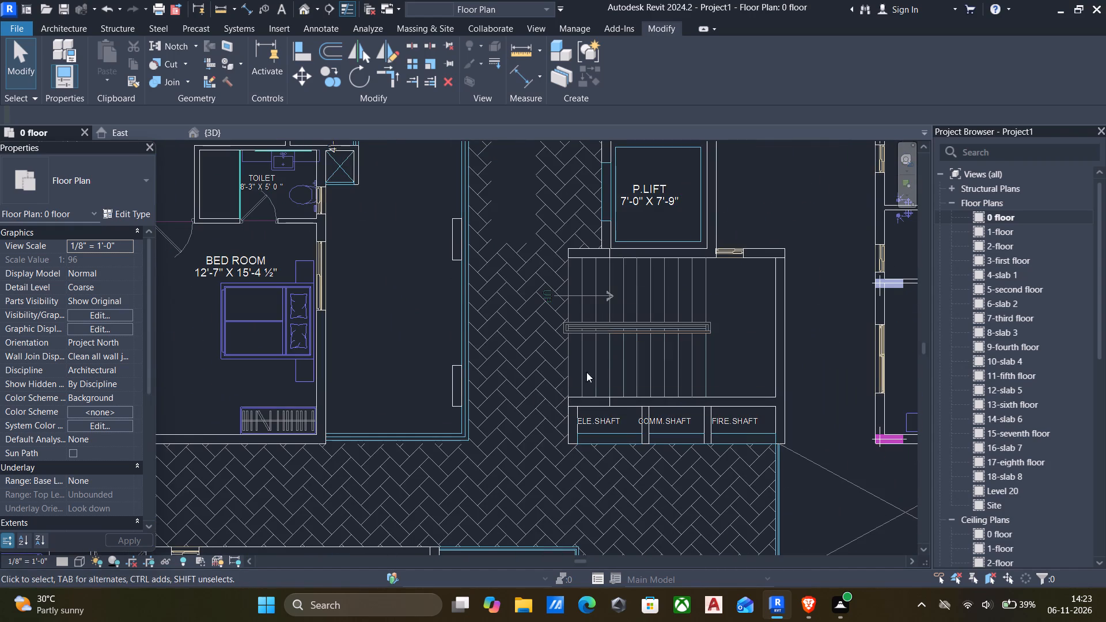
Measure the depth of one tread in the staircase above the service shafts with an aligned dimension, leaving it unplaced.
text(di)
scroll(646, 287, up, 3)
click(736, 298)
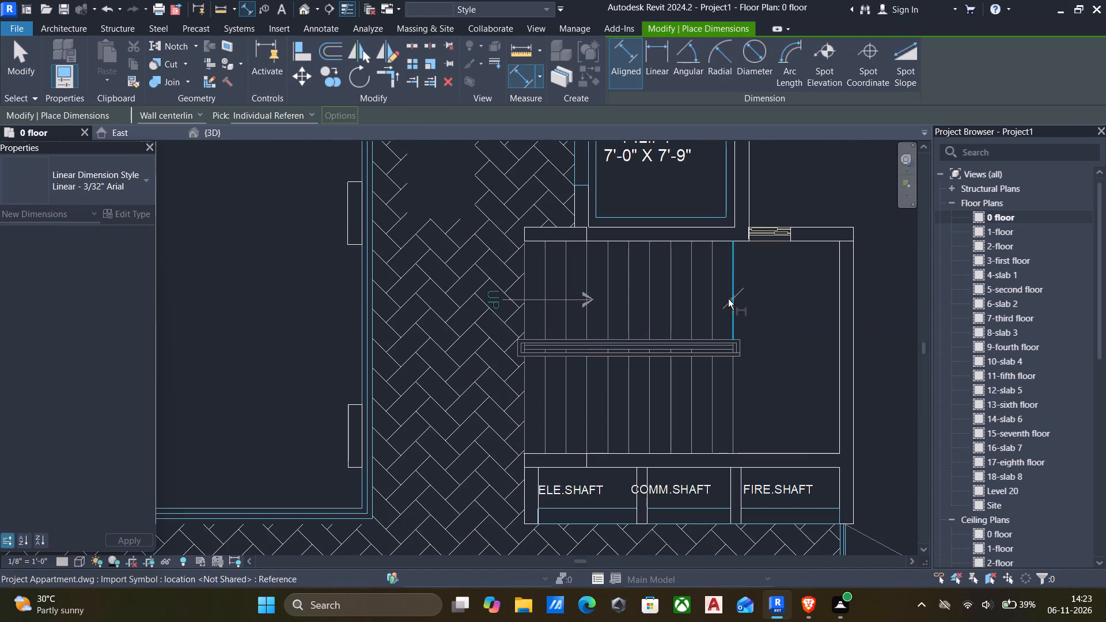
click(713, 305)
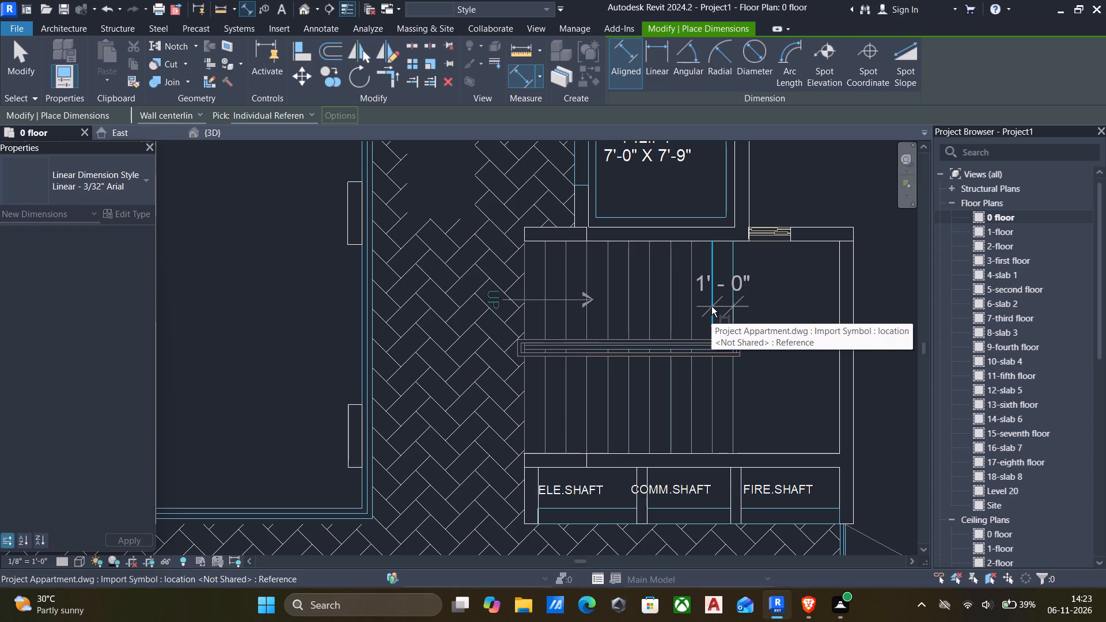
key(Escape)
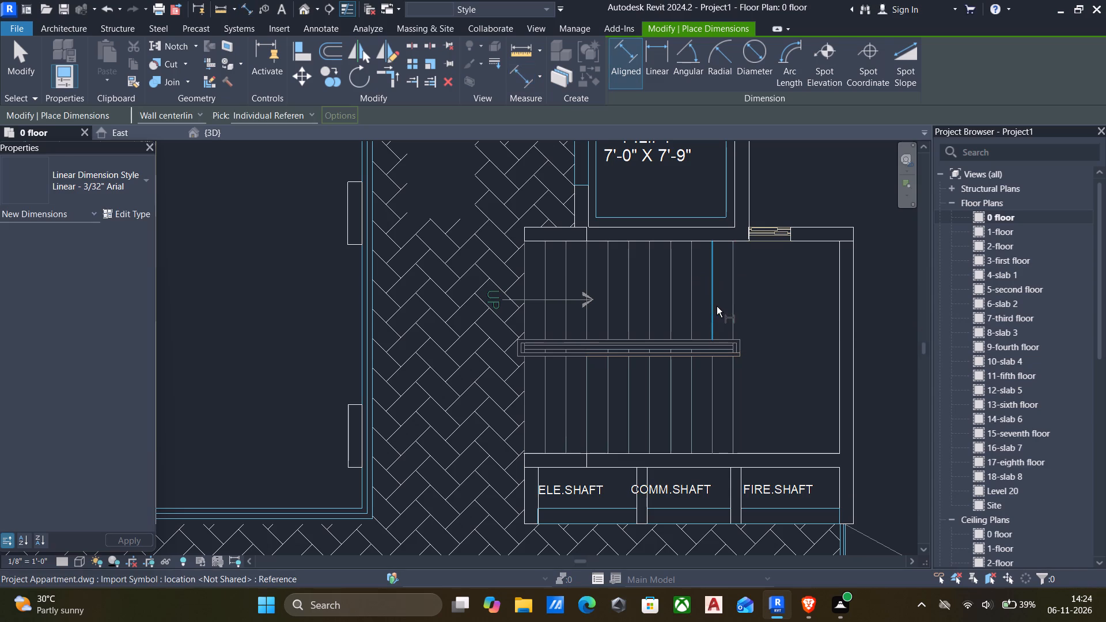
scroll(717, 306, down, 4)
key(Escape)
Measure the width and length of the red column outline at apartment 9's 13'-0" x 11'-0" bedroom corner by the 5'0" wide balcony.
scroll(726, 313, down, 3)
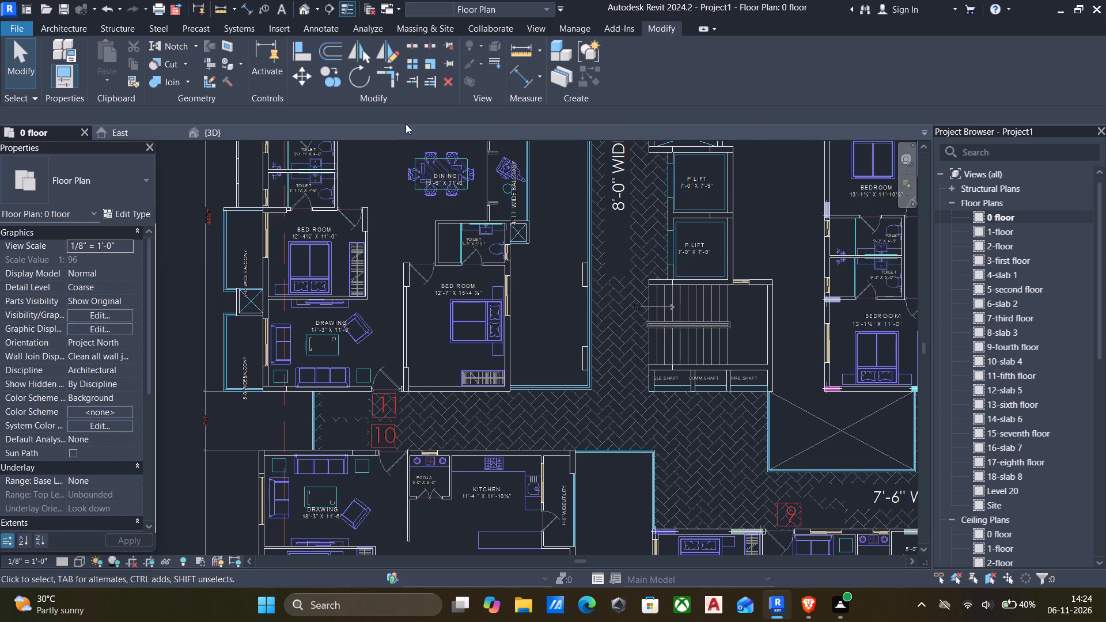
scroll(454, 197, down, 6)
scroll(545, 465, up, 4)
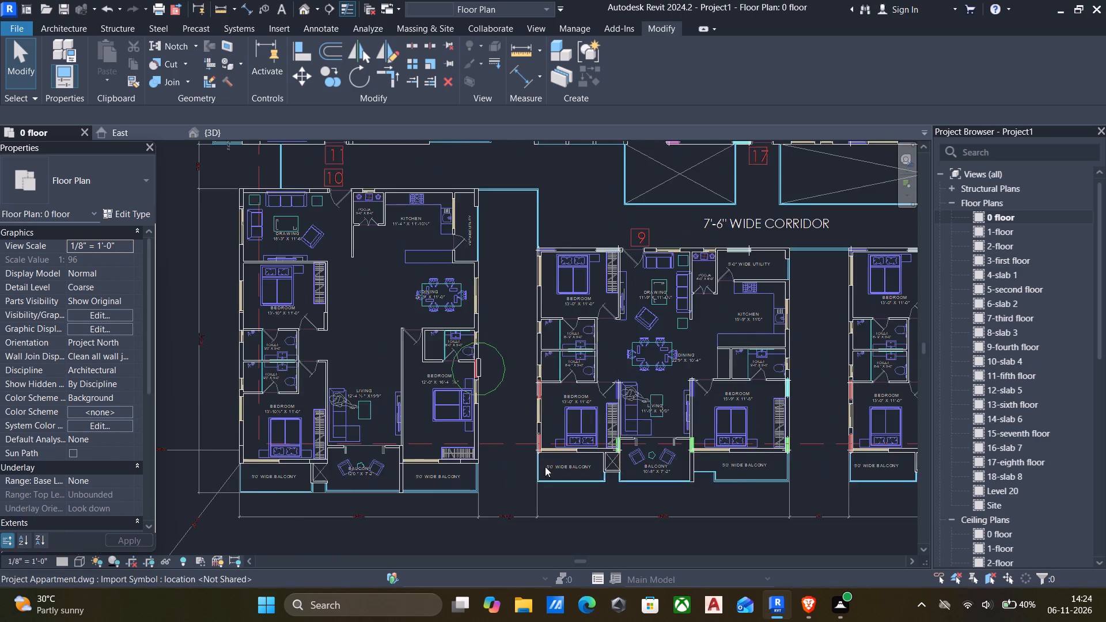
scroll(545, 462, up, 4)
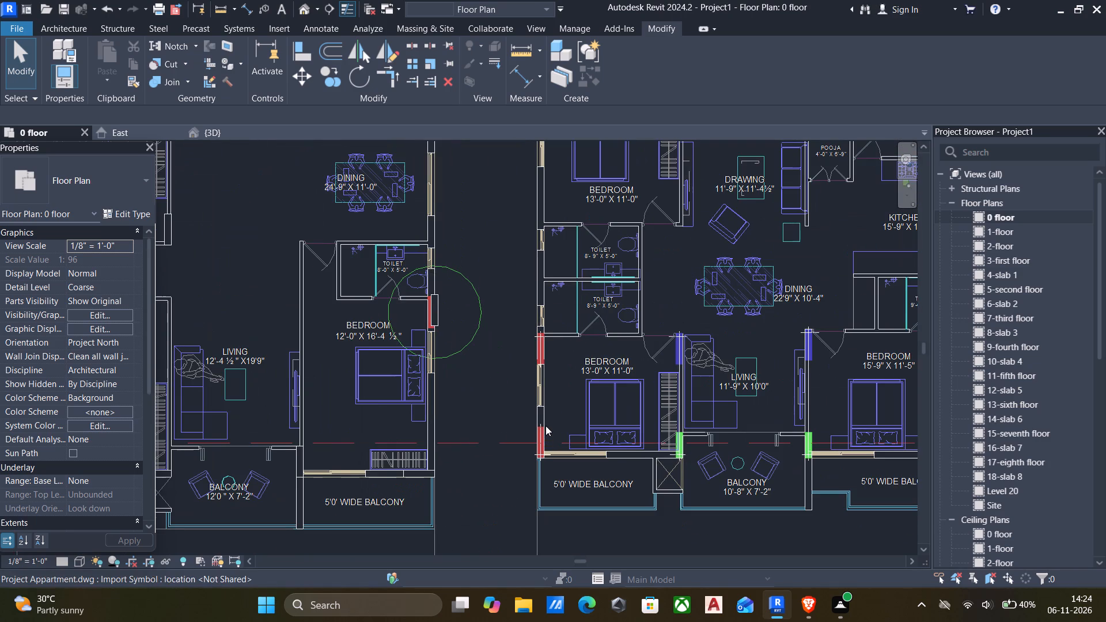
scroll(546, 423, up, 3)
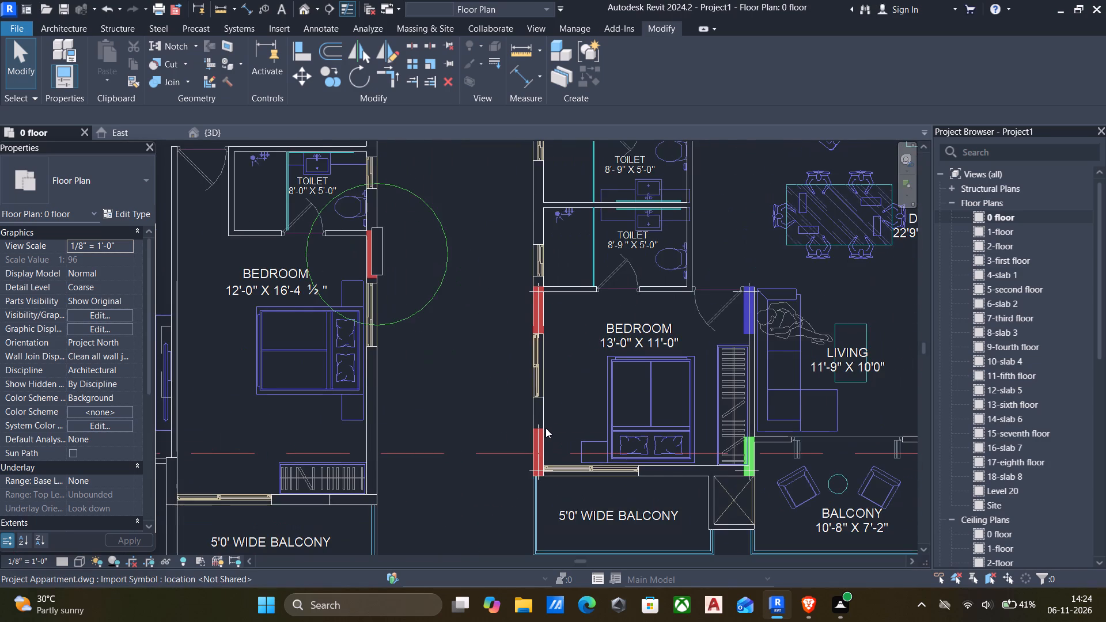
scroll(546, 428, down, 1)
text(di)
scroll(543, 431, up, 2)
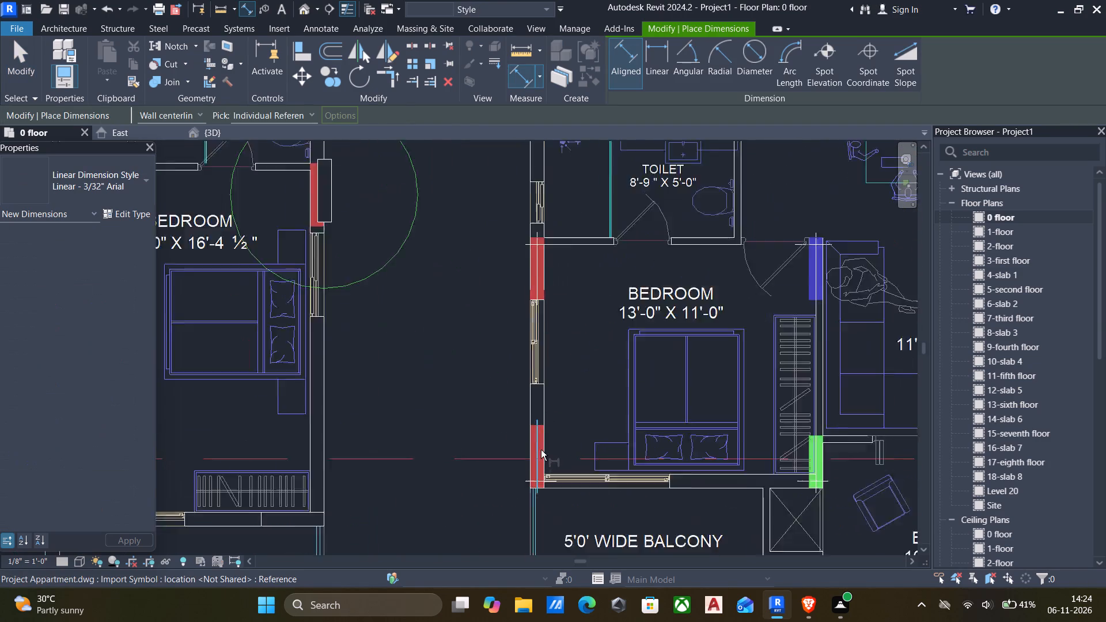
scroll(541, 450, up, 7)
click(548, 452)
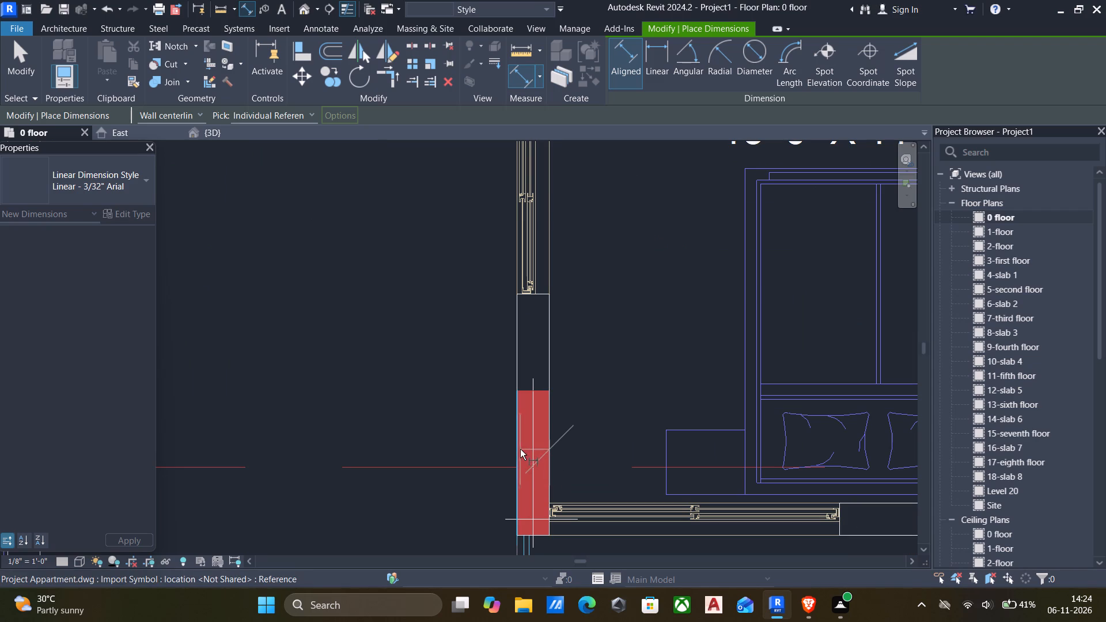
click(517, 452)
key(Escape)
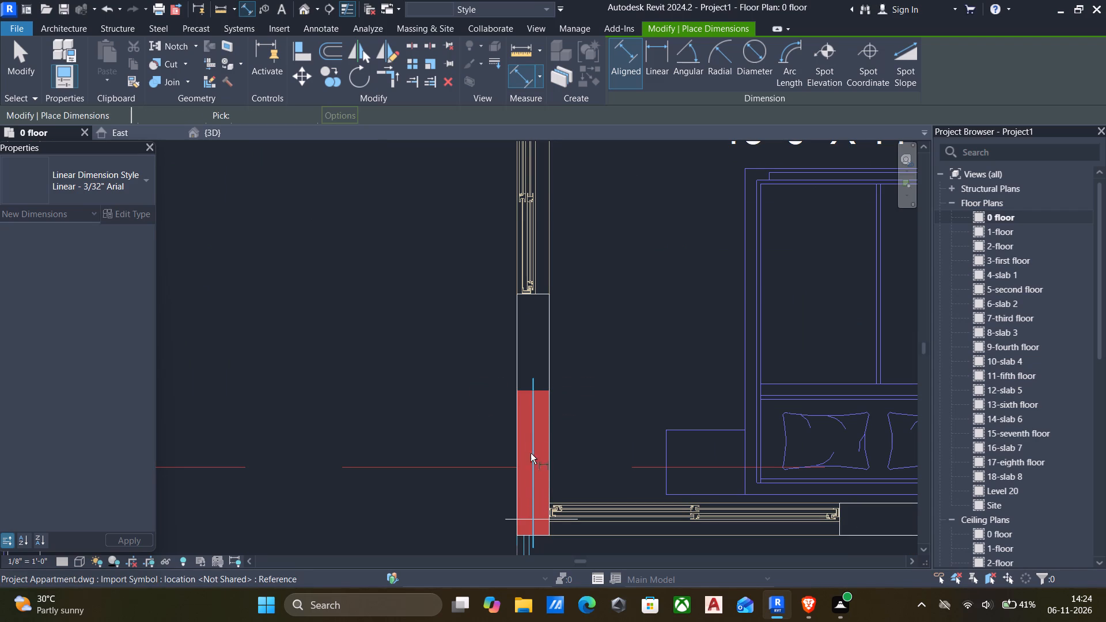
click(540, 388)
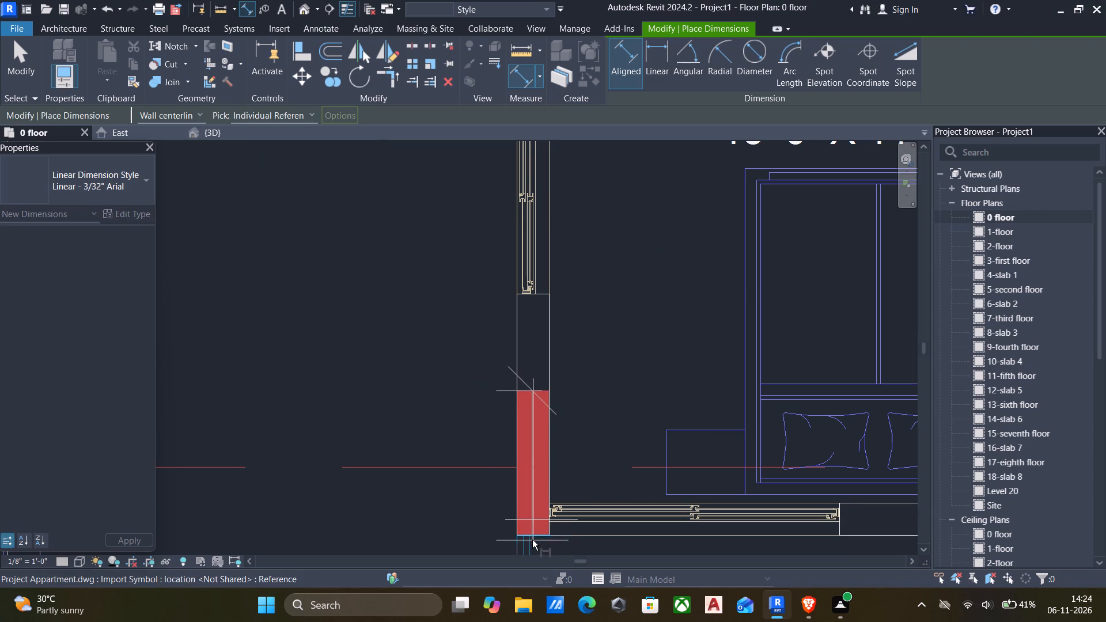
click(533, 536)
key(Escape)
scroll(534, 497, down, 3)
key(Escape)
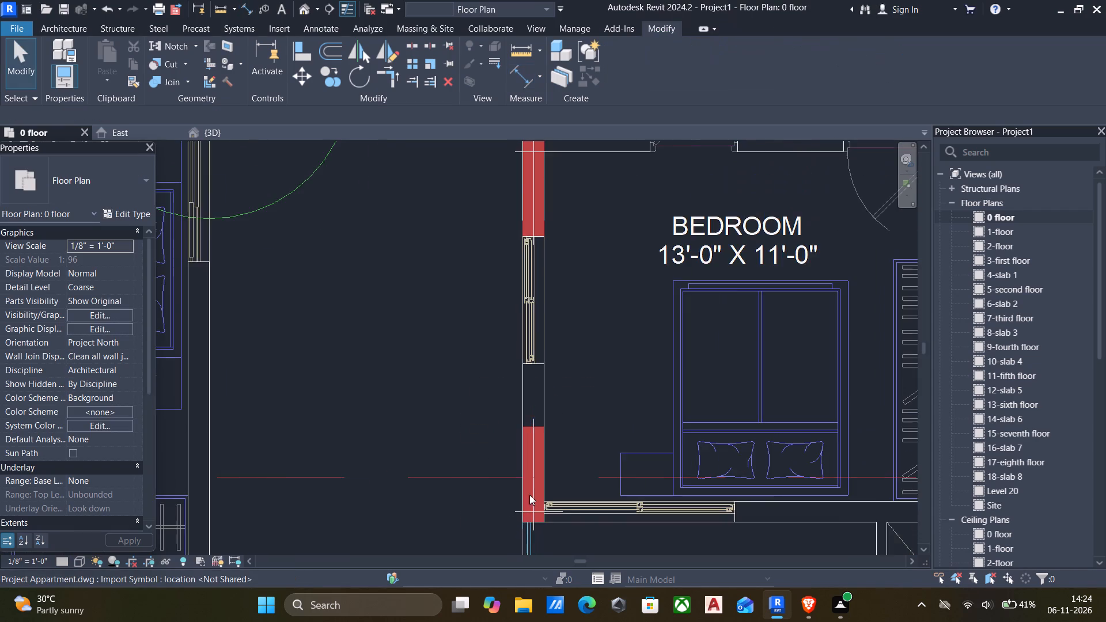
Place two architectural 8" x 3' rectangular columns, rotated lengthwise, near the two red outlines on the outer wall of apartment 9's balcony-side bedroom.
scroll(529, 495, down, 4)
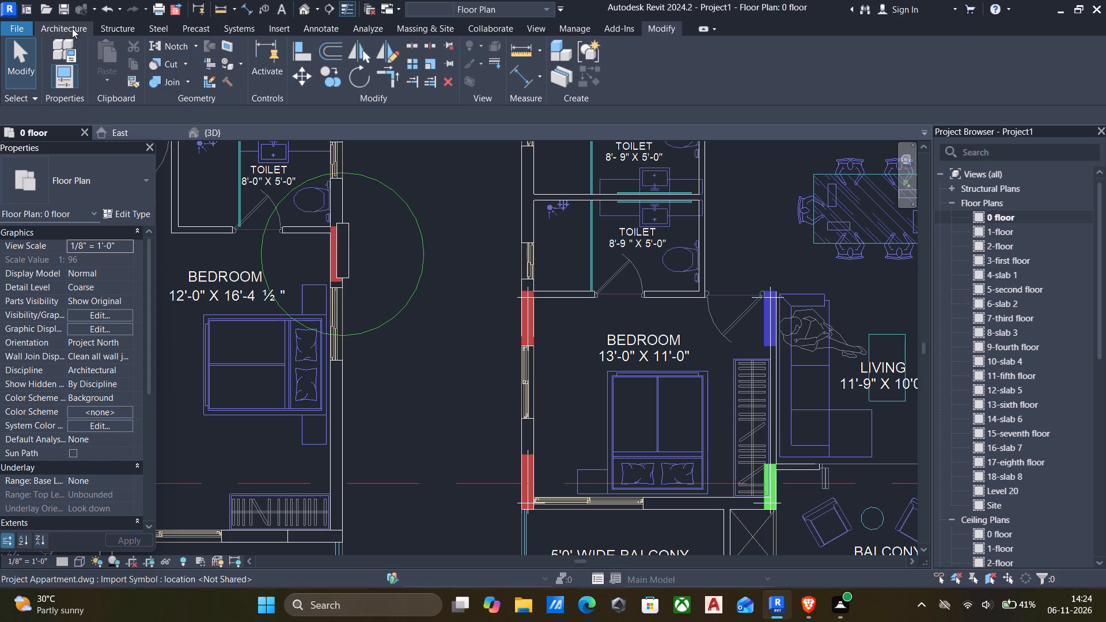
click(72, 28)
click(225, 52)
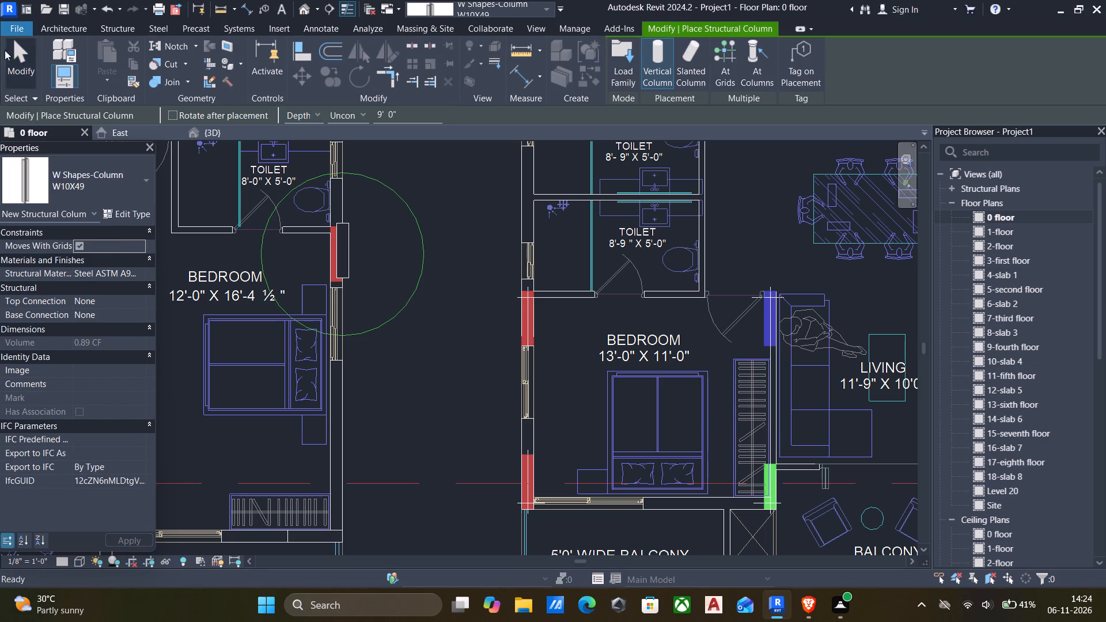
click(51, 24)
click(225, 79)
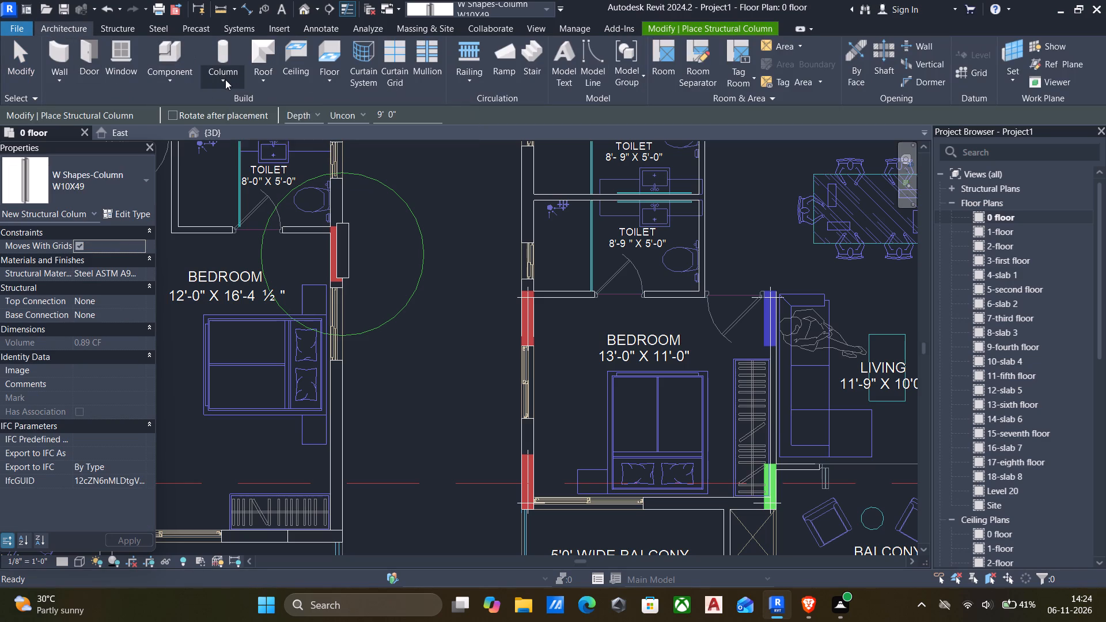
click(257, 130)
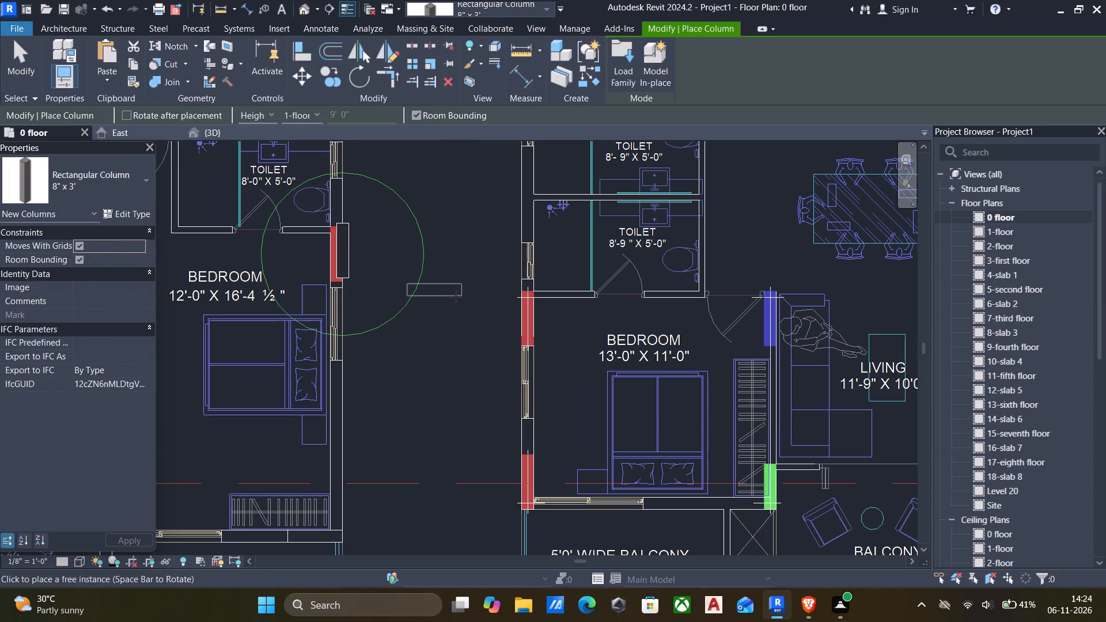
key(space)
scroll(554, 449, up, 1)
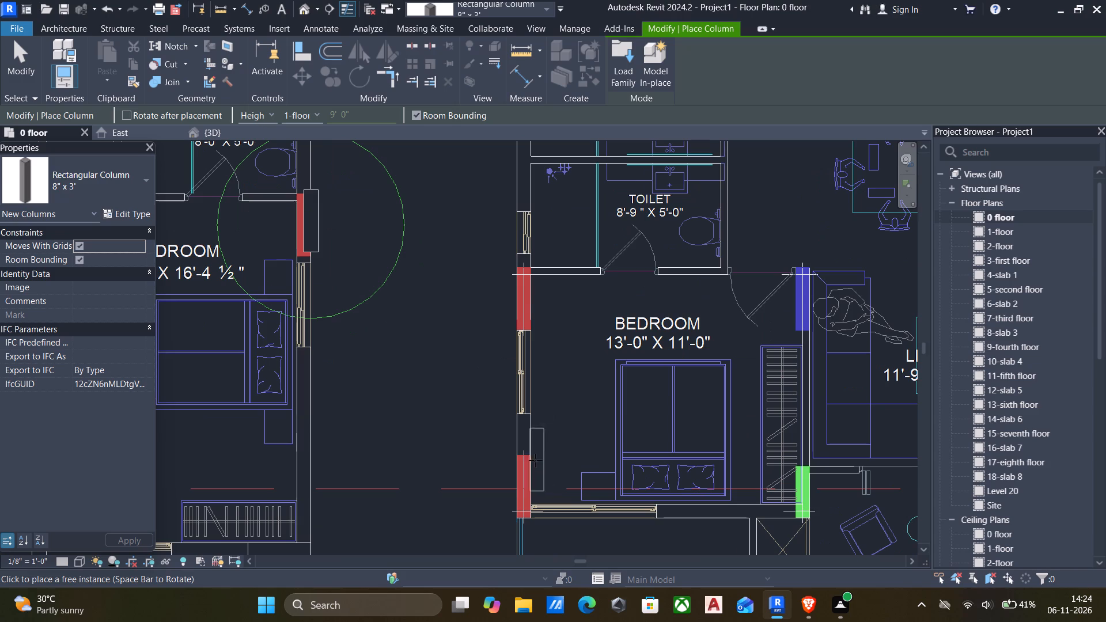
click(529, 468)
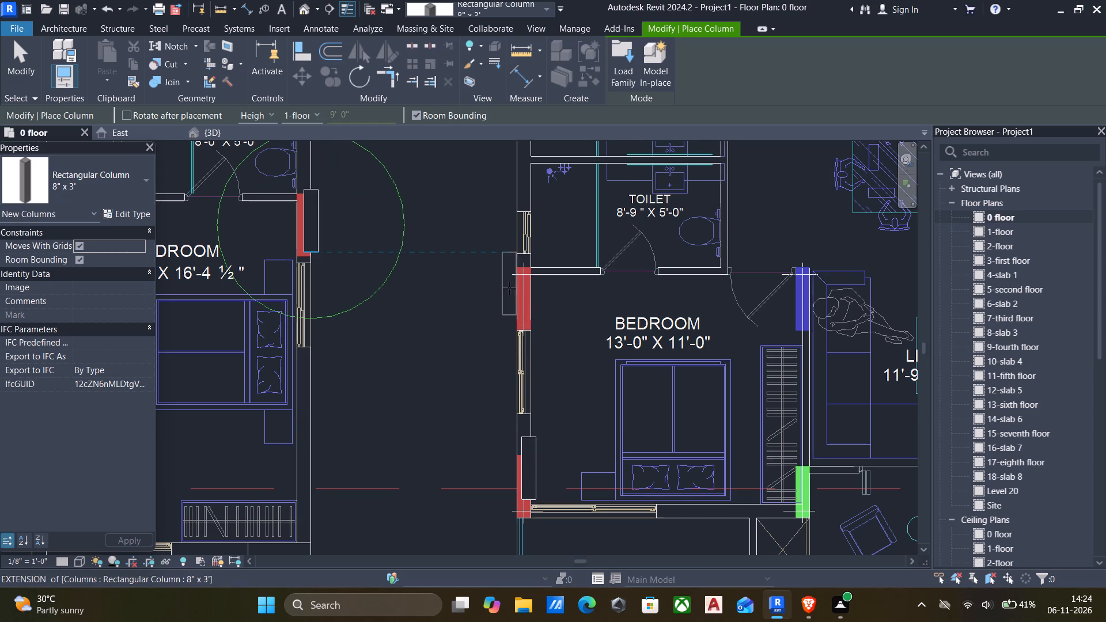
click(518, 287)
Survey the red and green column outlines around apartments 9 and 10, leaving column placement.
scroll(556, 342, down, 1)
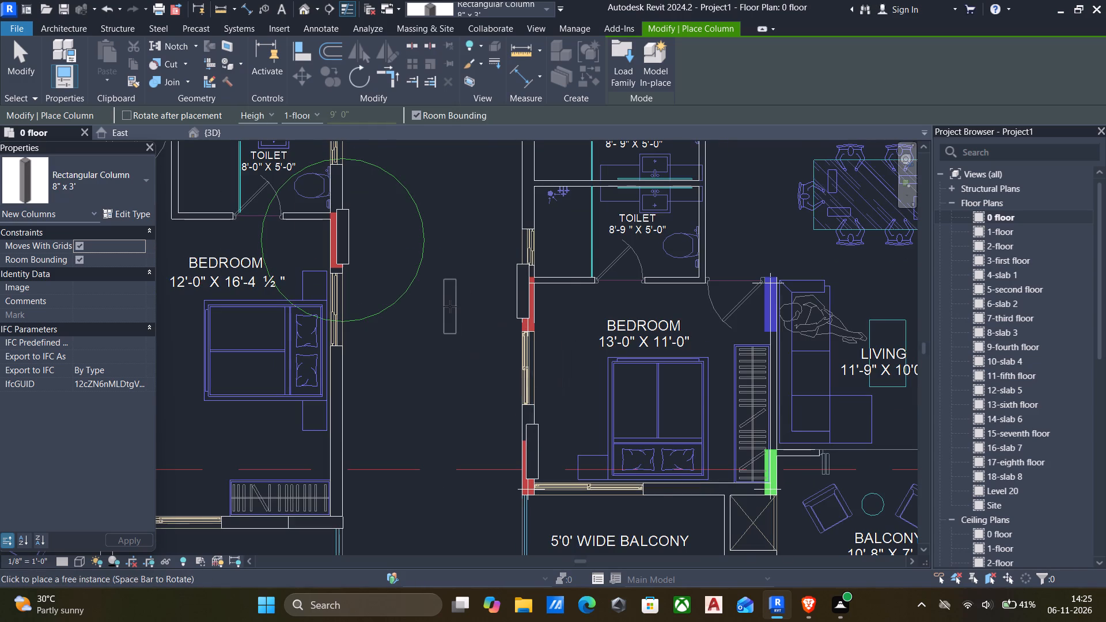
scroll(454, 313, down, 4)
scroll(658, 403, up, 5)
scroll(587, 414, up, 4)
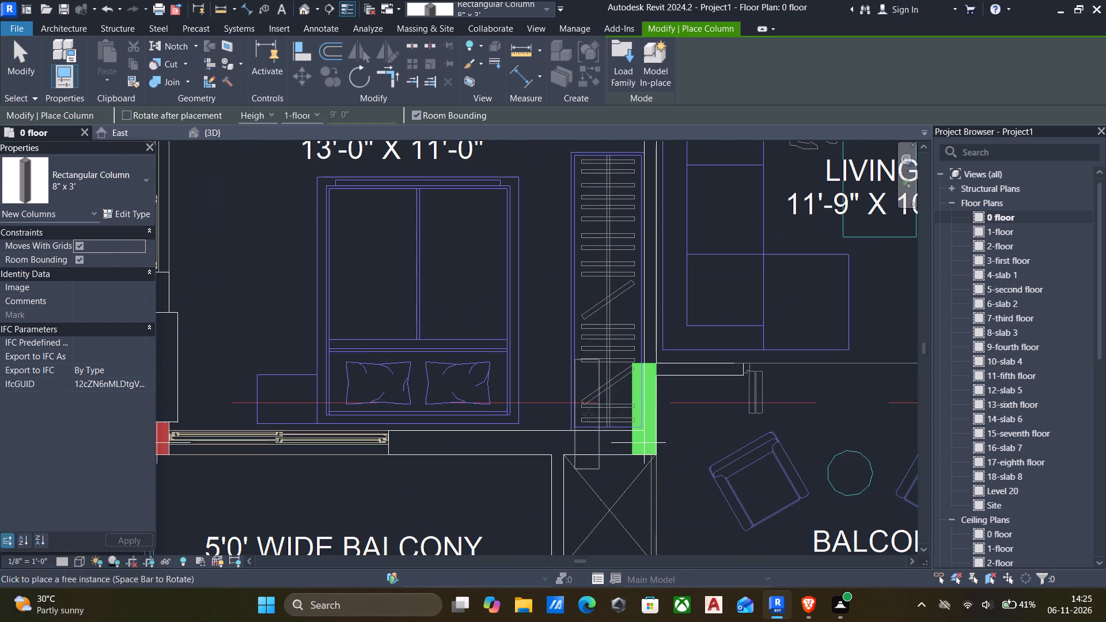
scroll(639, 405, down, 13)
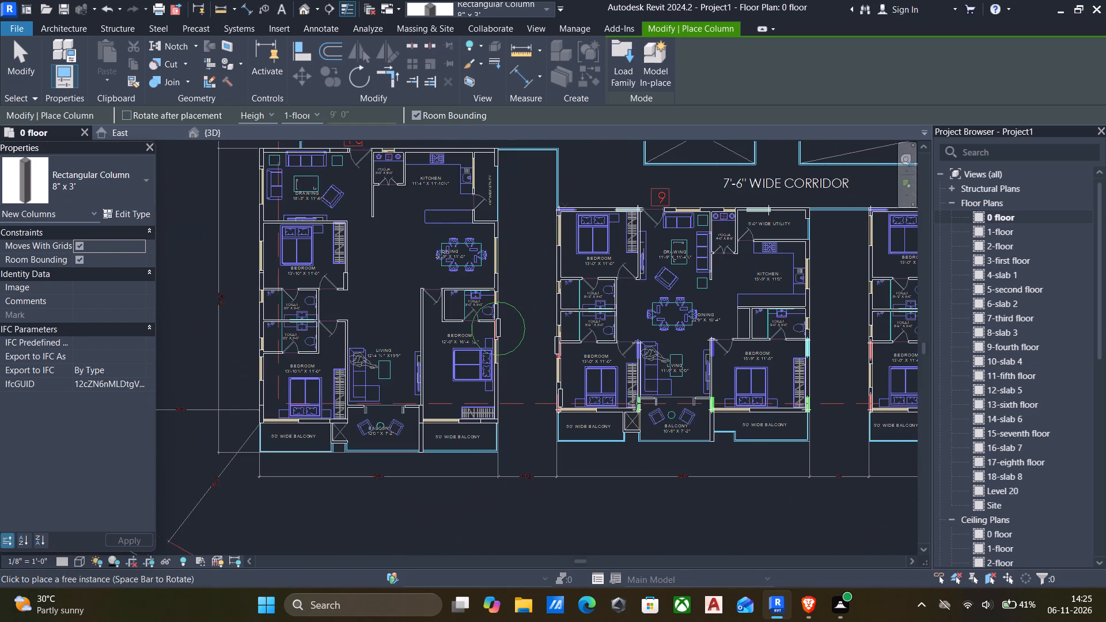
key(Escape)
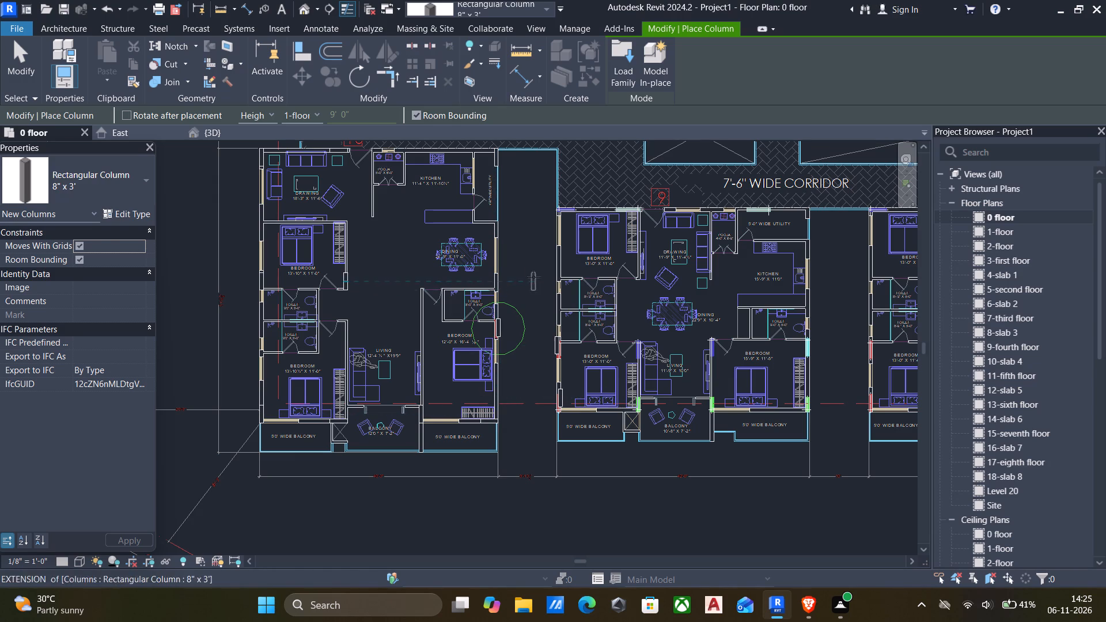
key(Escape)
scroll(510, 320, up, 3)
scroll(382, 318, down, 4)
key(Escape)
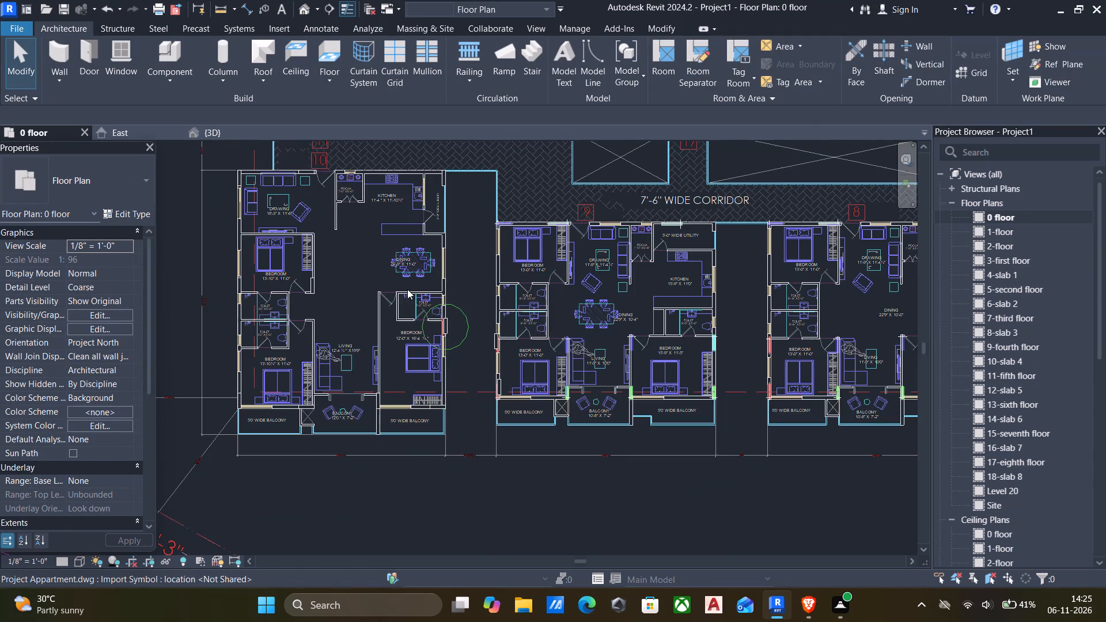
Align the 8" x 3' column with the outer face and lower end of the red outline beside apartment 10's 12'-0" x 16'-4½" bedroom.
scroll(437, 299, up, 2)
key(a)
key(l)
scroll(434, 312, up, 6)
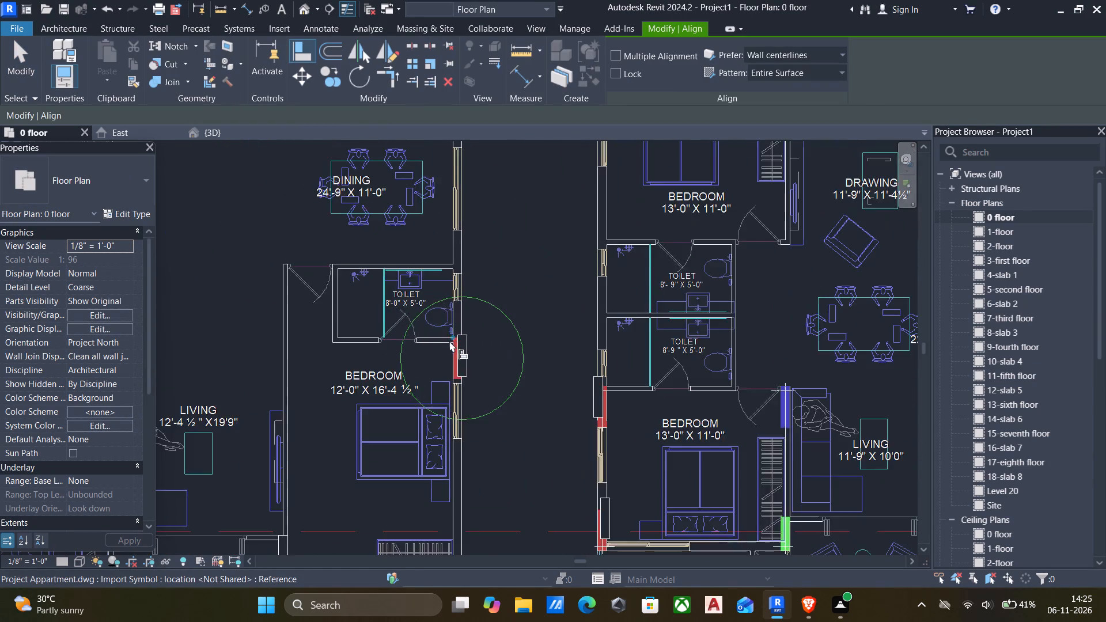
scroll(449, 341, up, 3)
click(453, 363)
click(468, 364)
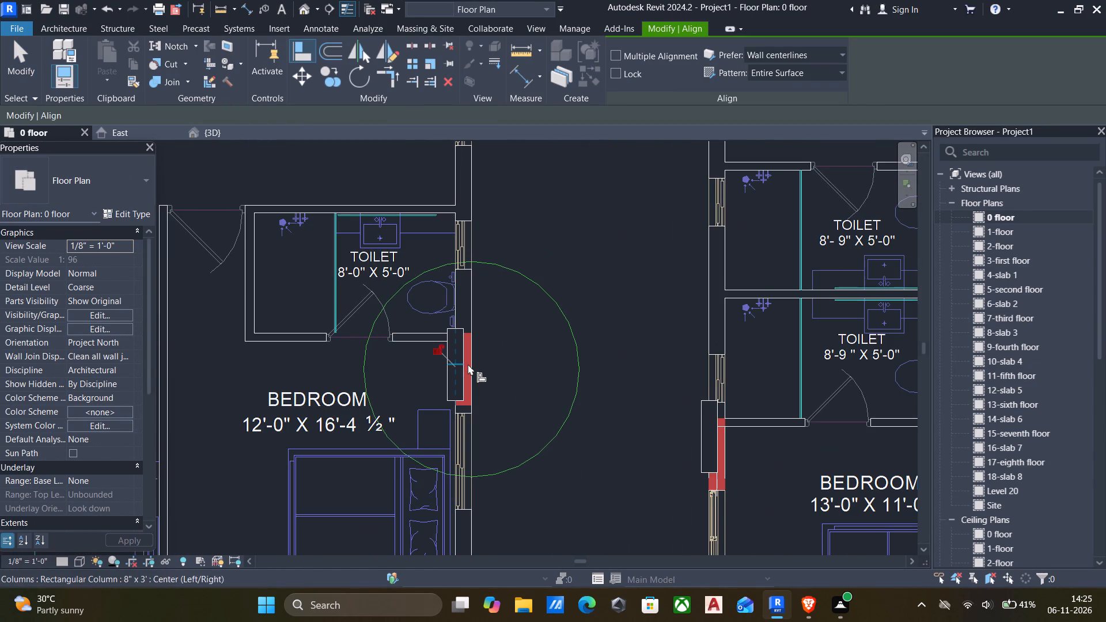
click(471, 372)
click(468, 374)
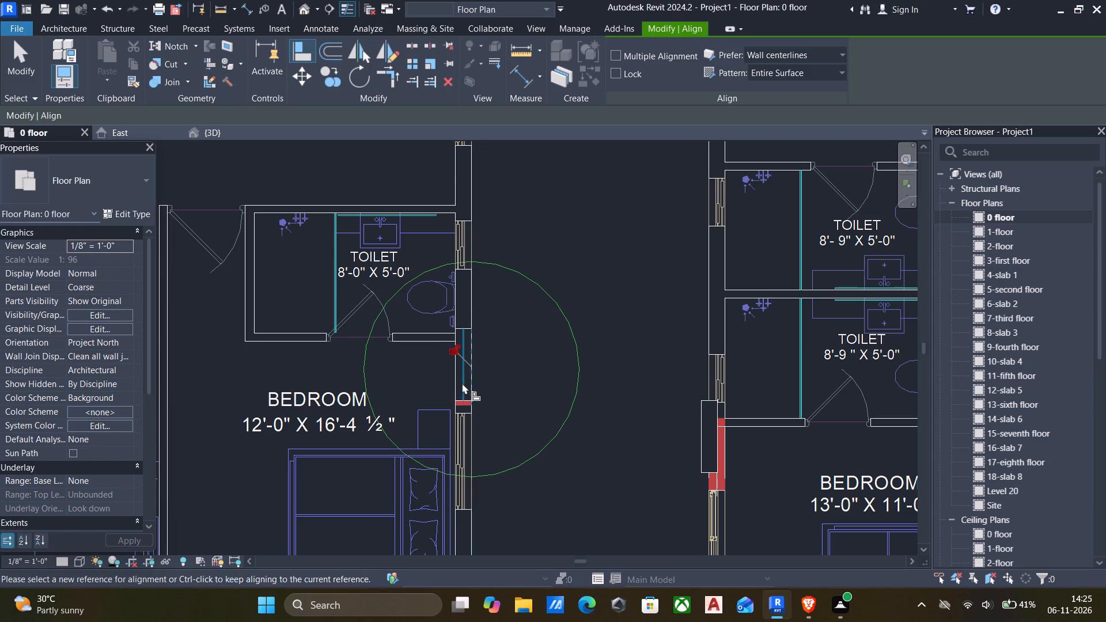
scroll(469, 405, up, 4)
click(461, 404)
click(460, 397)
scroll(469, 395, down, 5)
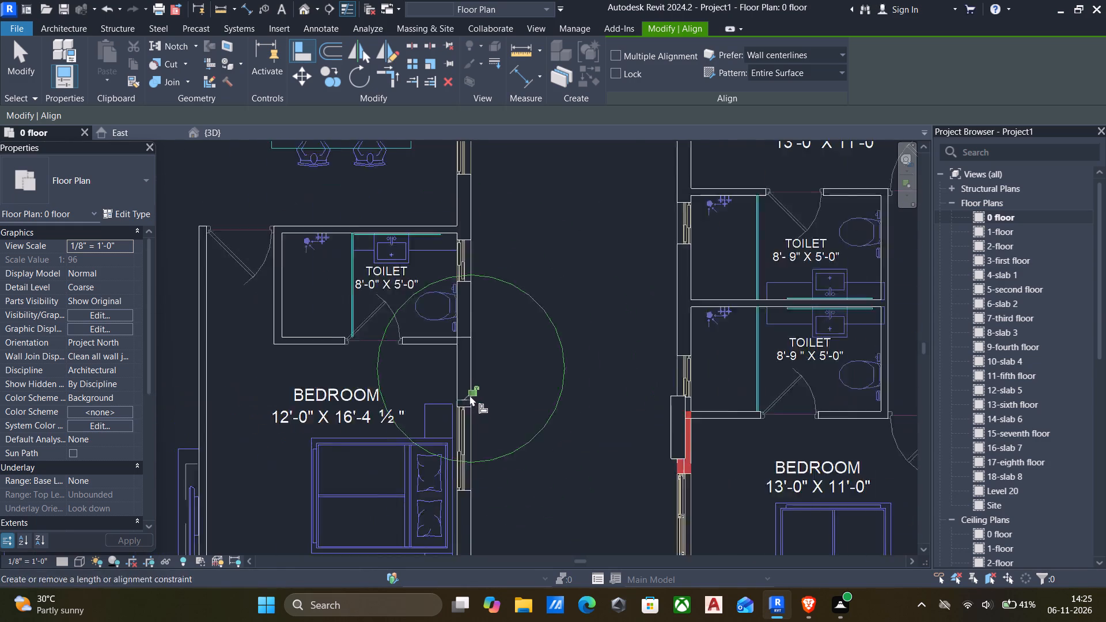
scroll(469, 395, down, 2)
Align the upper 8" x 3' column on apartment 9's balcony-side bedroom outer wall with the red outline's side and lower end.
scroll(631, 439, up, 4)
click(640, 438)
click(630, 428)
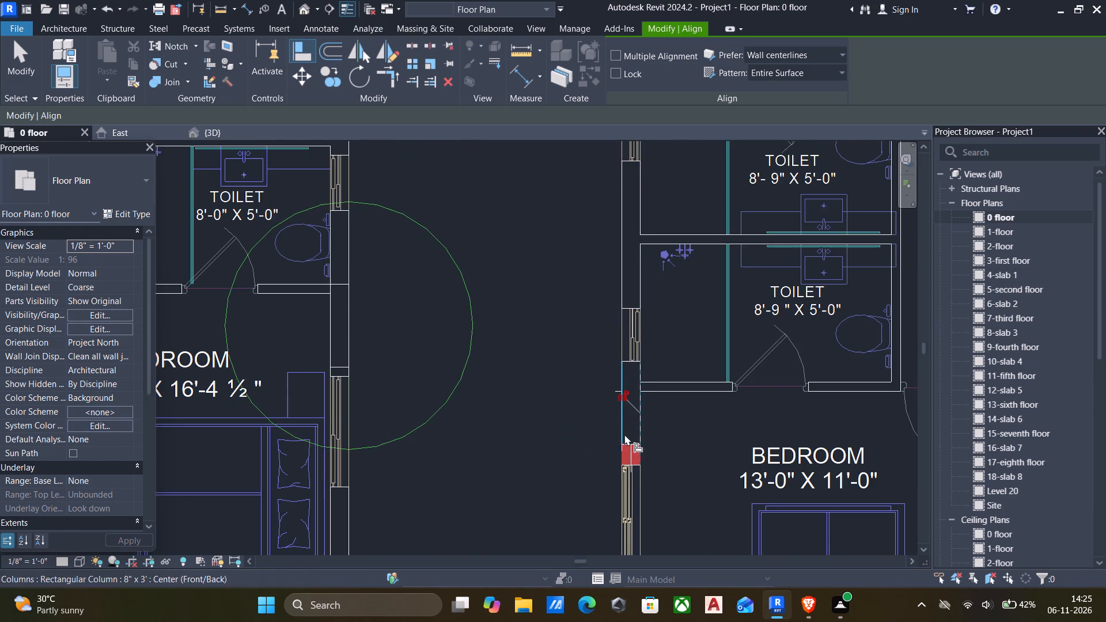
scroll(636, 465, up, 4)
click(637, 465)
click(640, 431)
scroll(639, 431, down, 8)
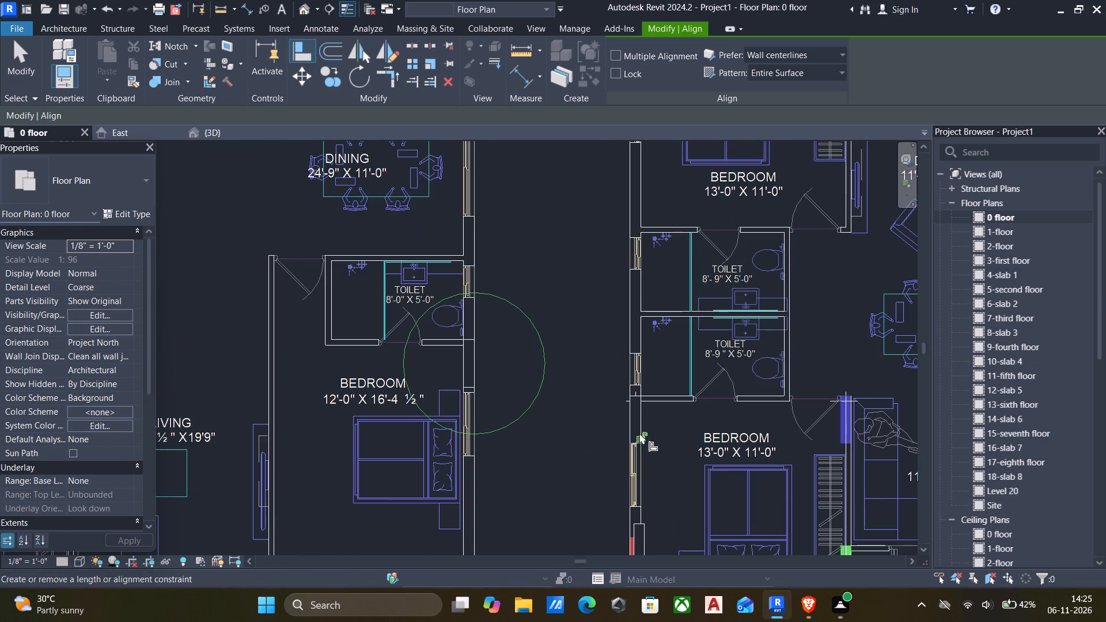
scroll(613, 420, down, 6)
scroll(612, 422, up, 3)
key(Escape)
scroll(653, 427, up, 3)
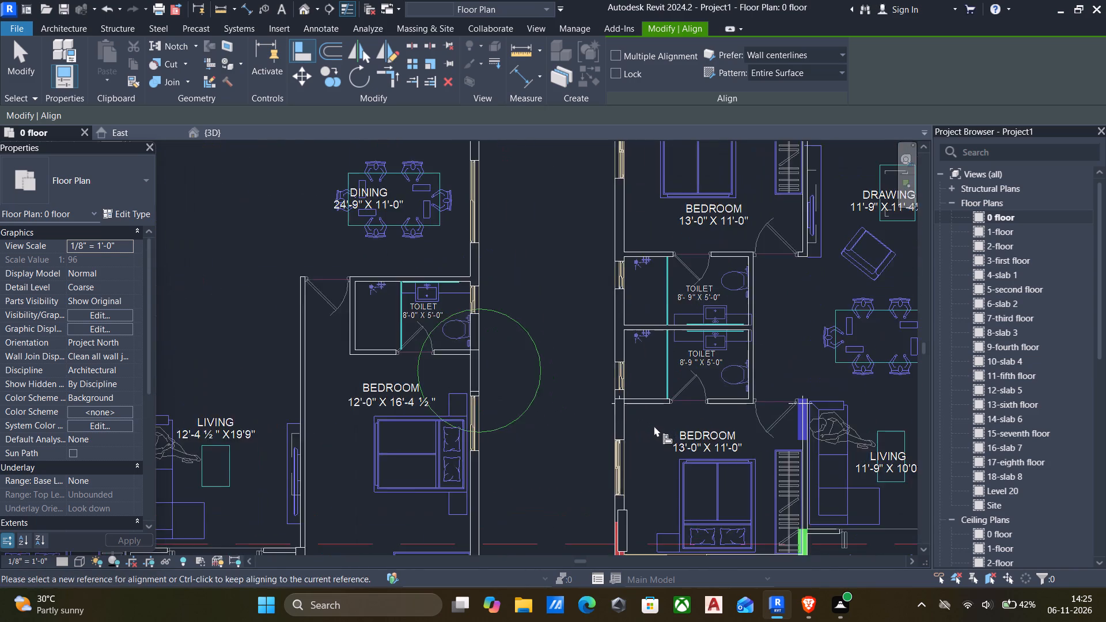
key(Escape)
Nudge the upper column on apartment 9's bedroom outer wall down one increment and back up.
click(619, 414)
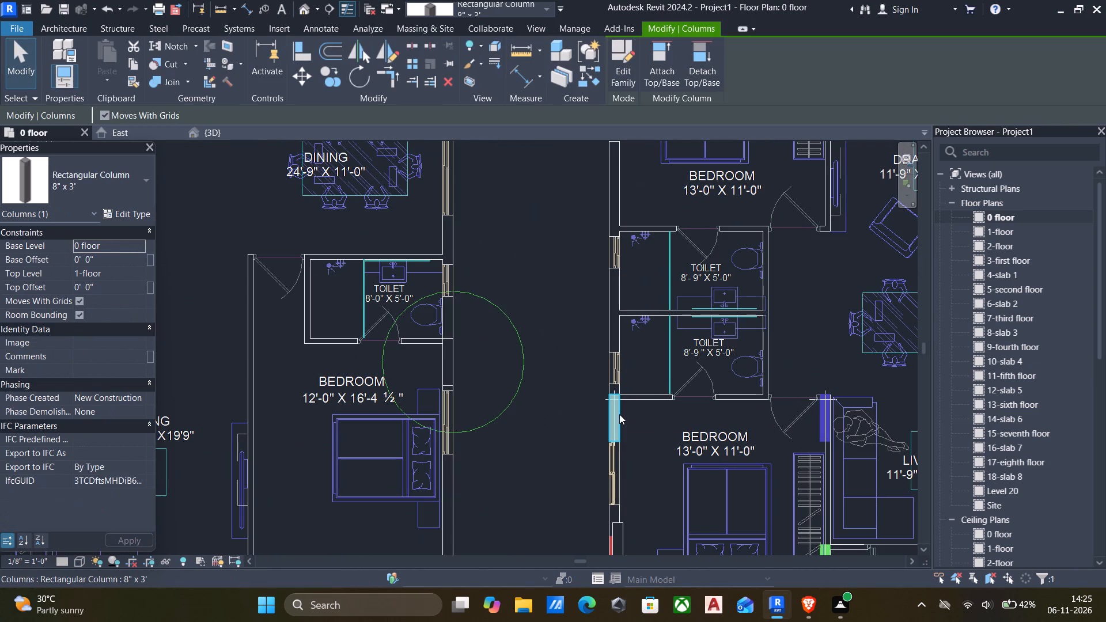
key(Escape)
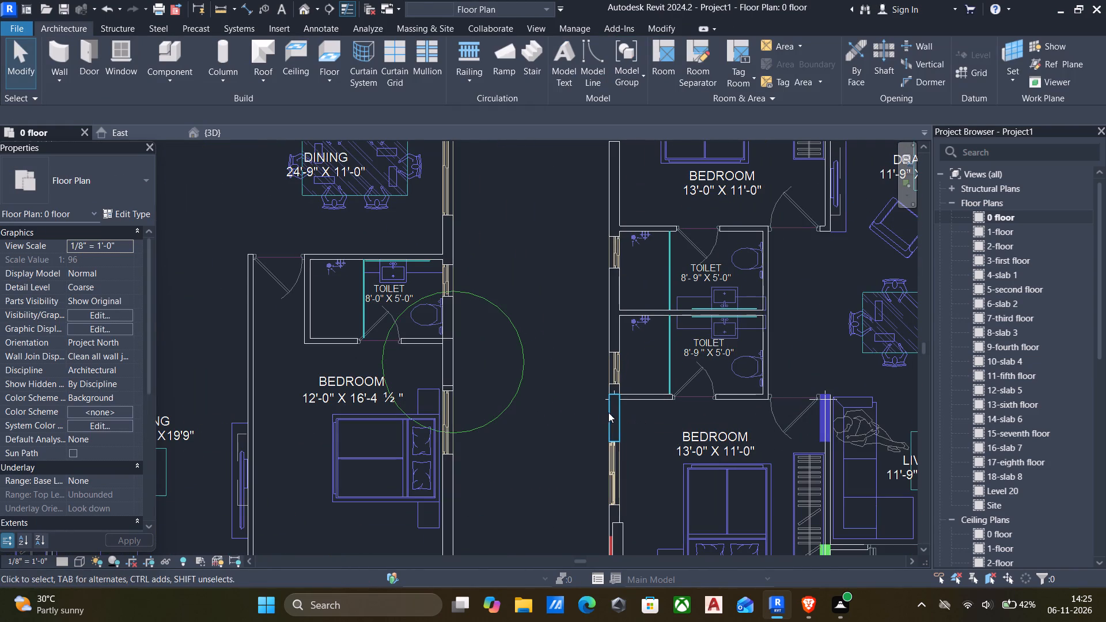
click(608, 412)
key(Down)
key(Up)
Align the lower 8" x 3' column with the outer face and bottom end of the red outline at apartment 9's balcony-side bedroom corner.
scroll(650, 430, down, 6)
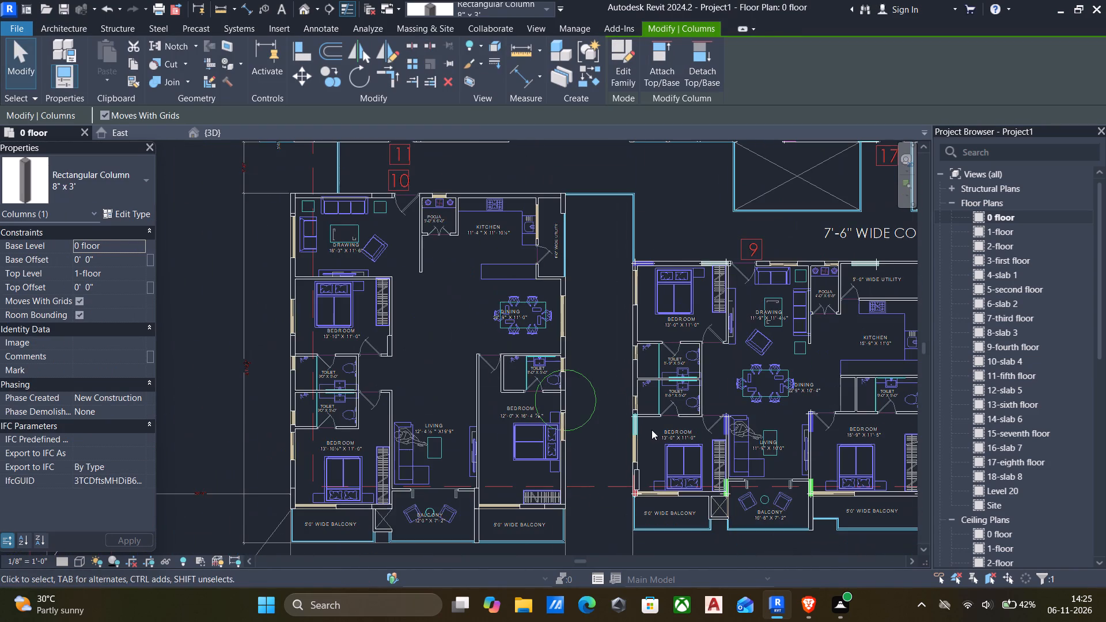
text(al)
scroll(651, 483, up, 9)
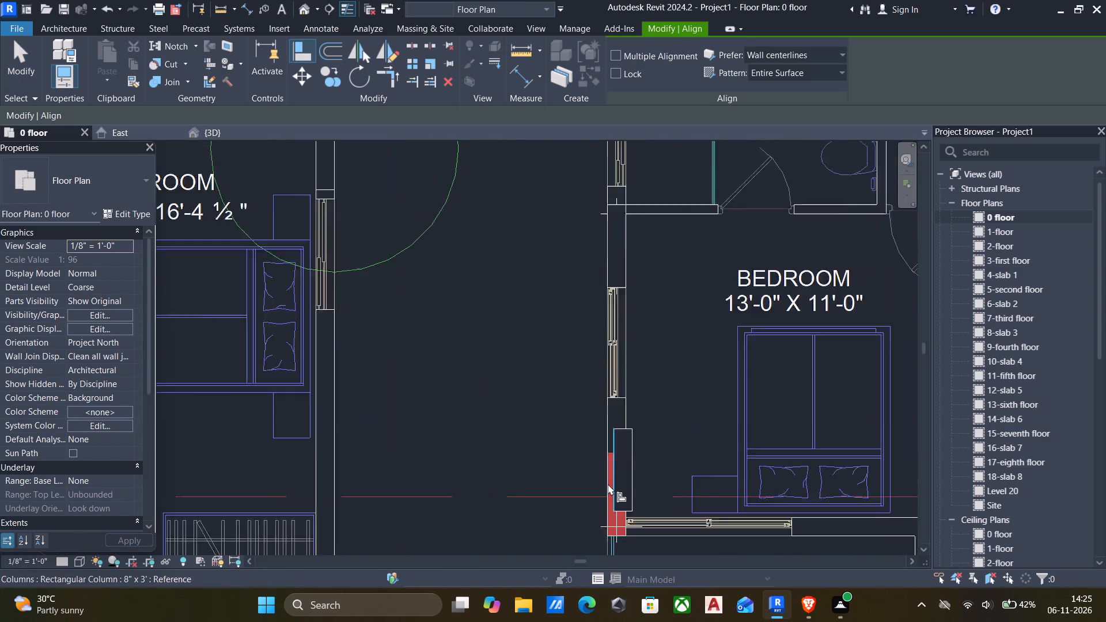
scroll(608, 484, up, 6)
click(608, 481)
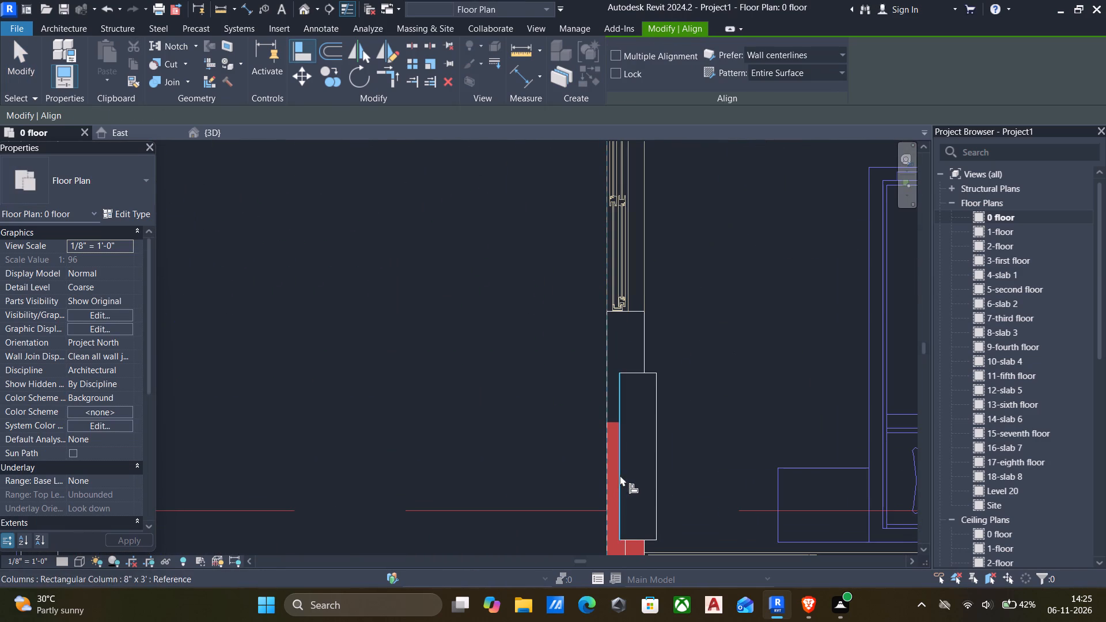
click(620, 475)
scroll(620, 475, down, 7)
scroll(631, 526, up, 9)
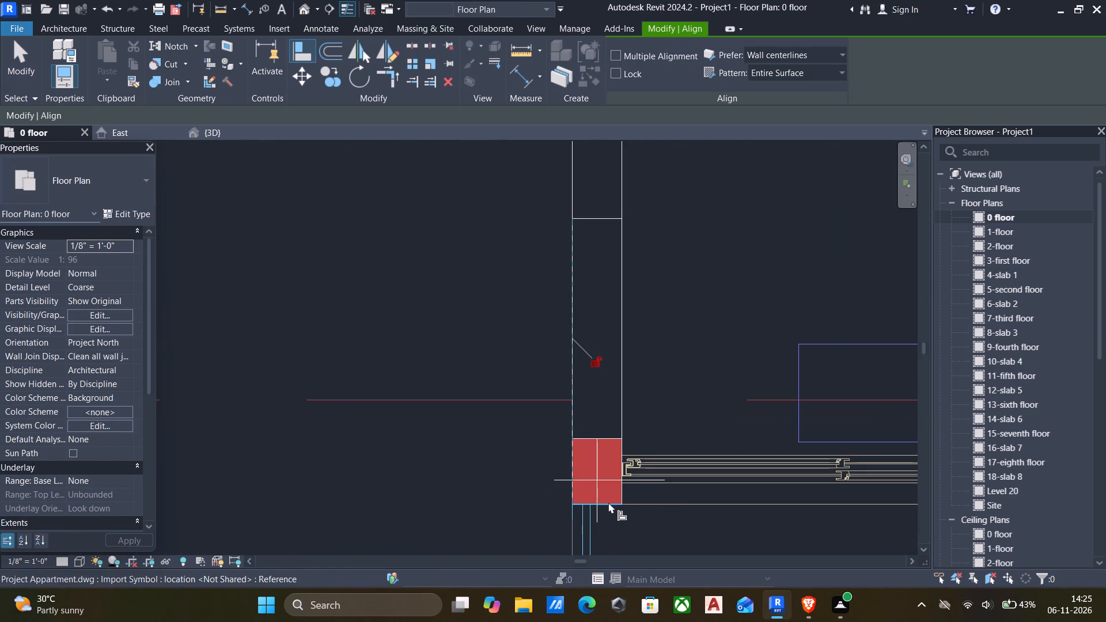
click(608, 502)
click(607, 443)
scroll(607, 446, down, 9)
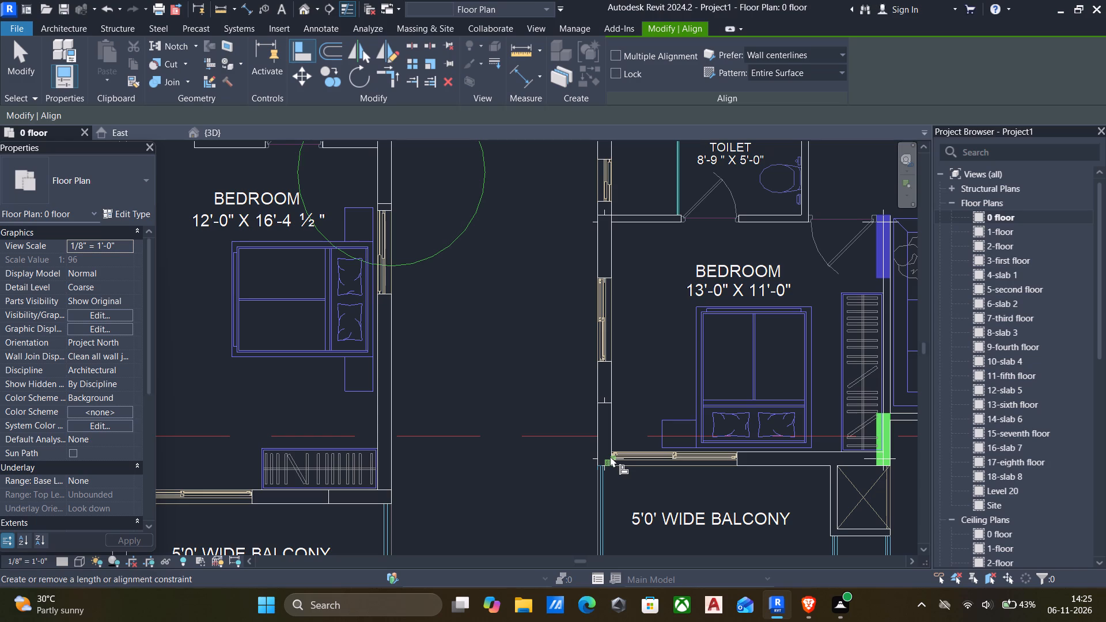
scroll(610, 456, down, 2)
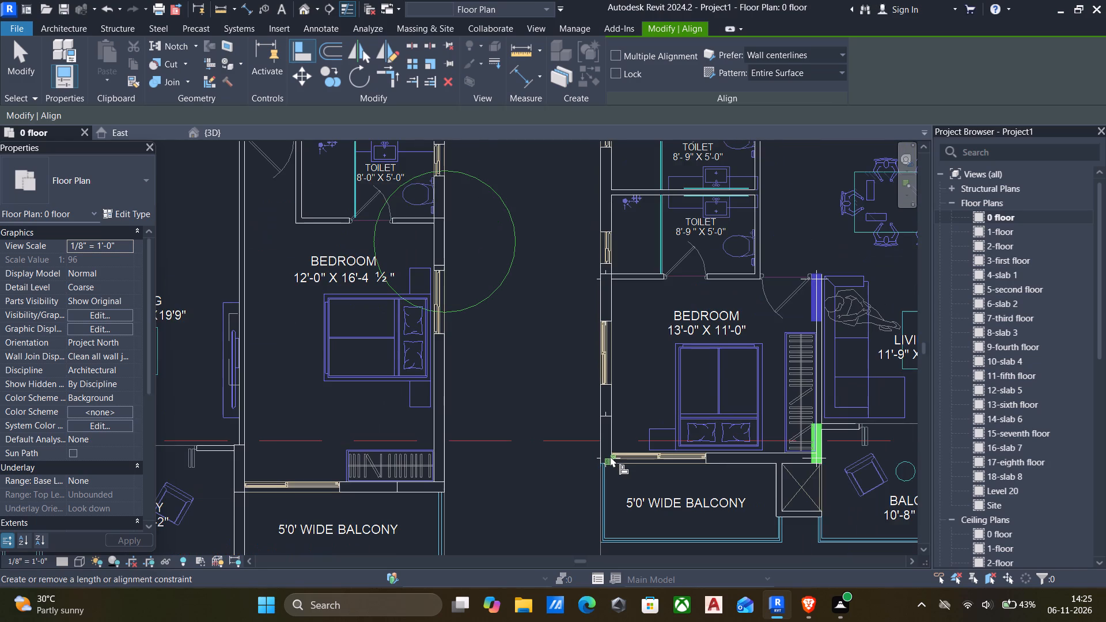
middle_drag(627, 456, 599, 429)
scroll(589, 429, down, 3)
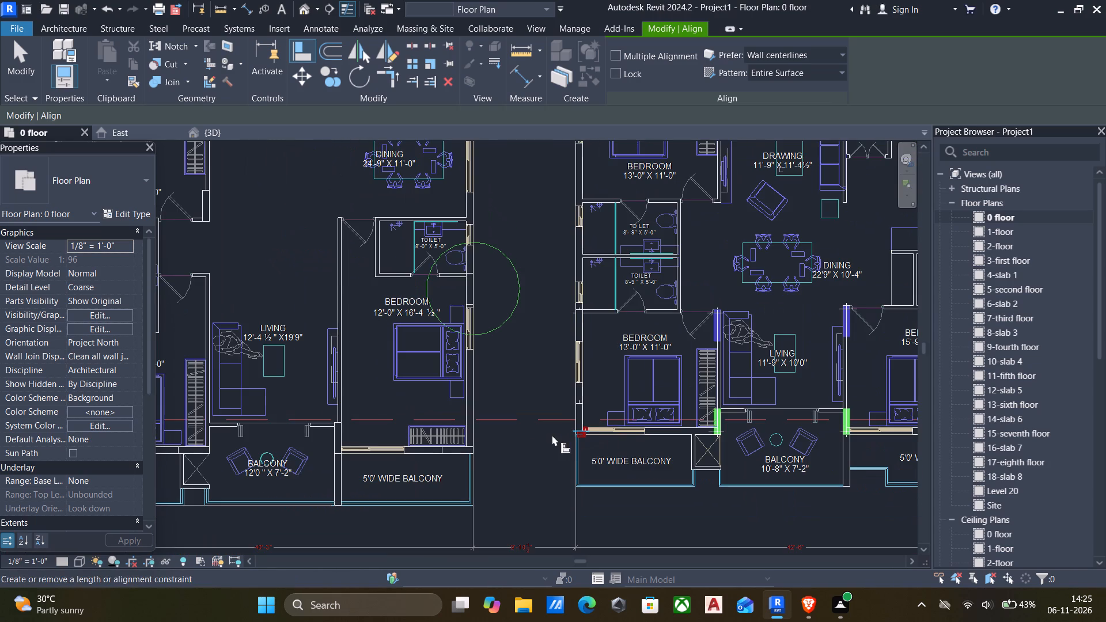
key(Escape)
scroll(610, 399, down, 5)
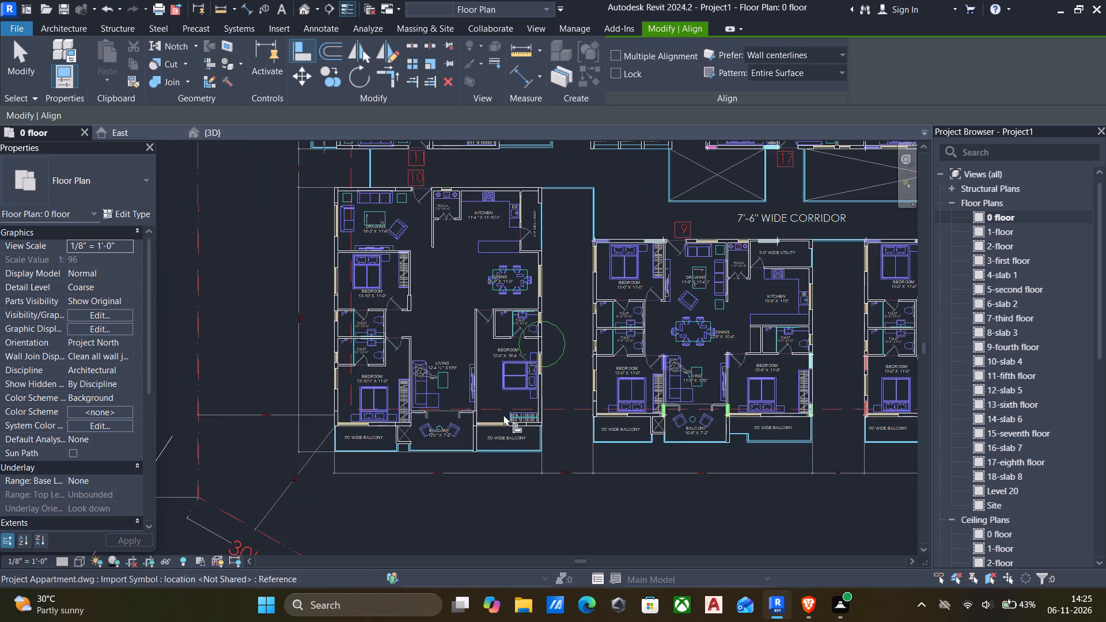
key(Escape)
Measure the thickness and length of the pale green column outline beside apartment 9's entrance with aligned dimensions, leaving them unplaced.
scroll(494, 429, up, 5)
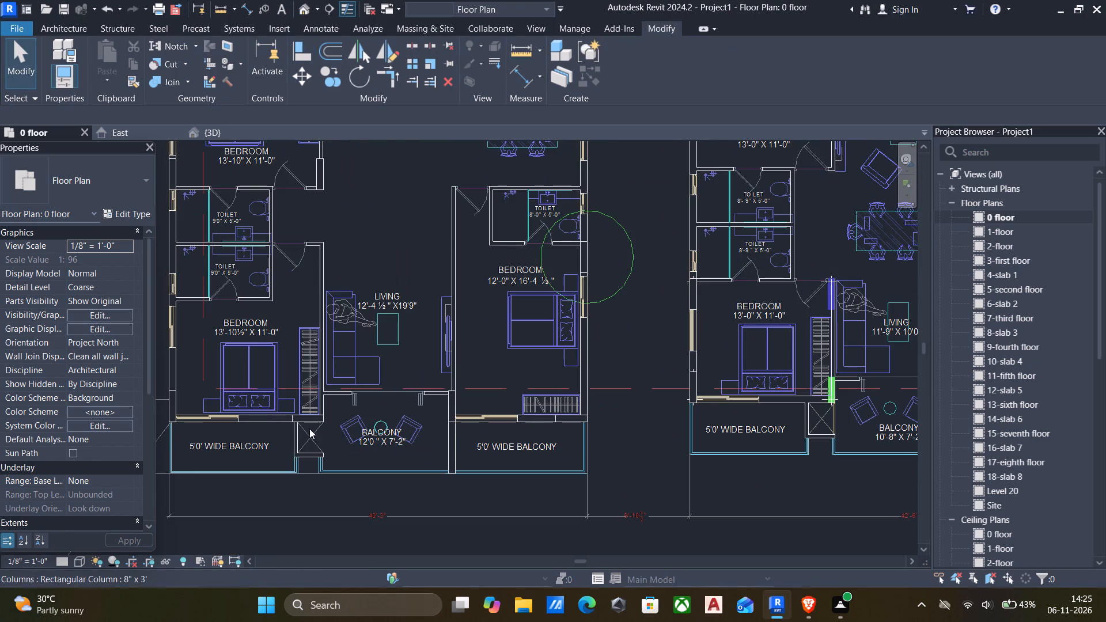
scroll(308, 423, down, 4)
scroll(254, 315, down, 3)
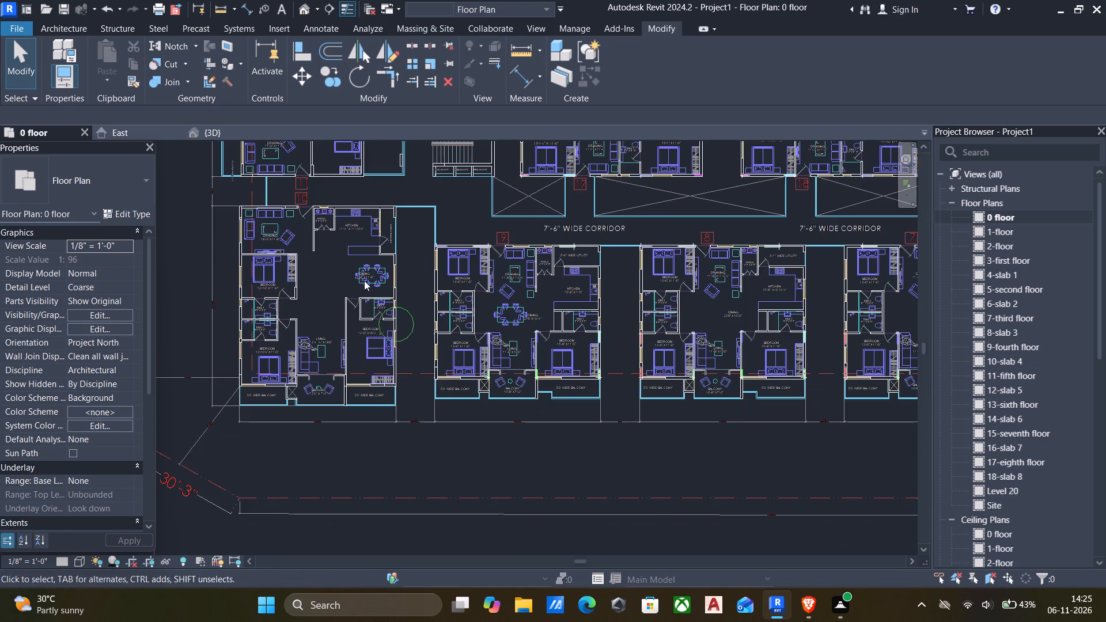
scroll(475, 268, up, 3)
scroll(428, 236, up, 3)
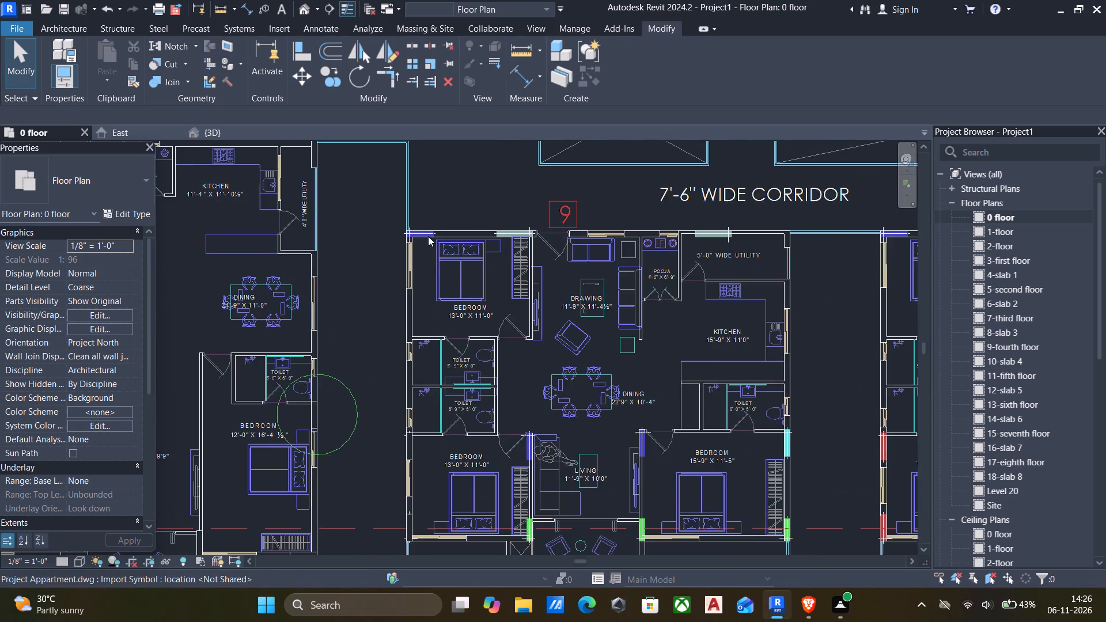
scroll(428, 236, up, 3)
scroll(573, 232, up, 5)
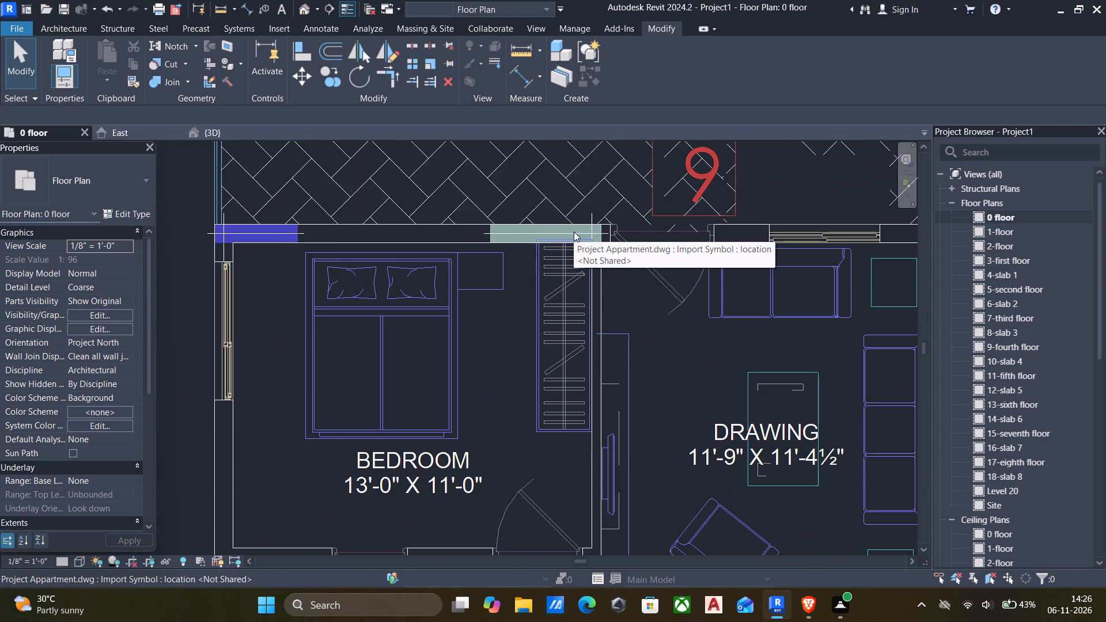
text(di)
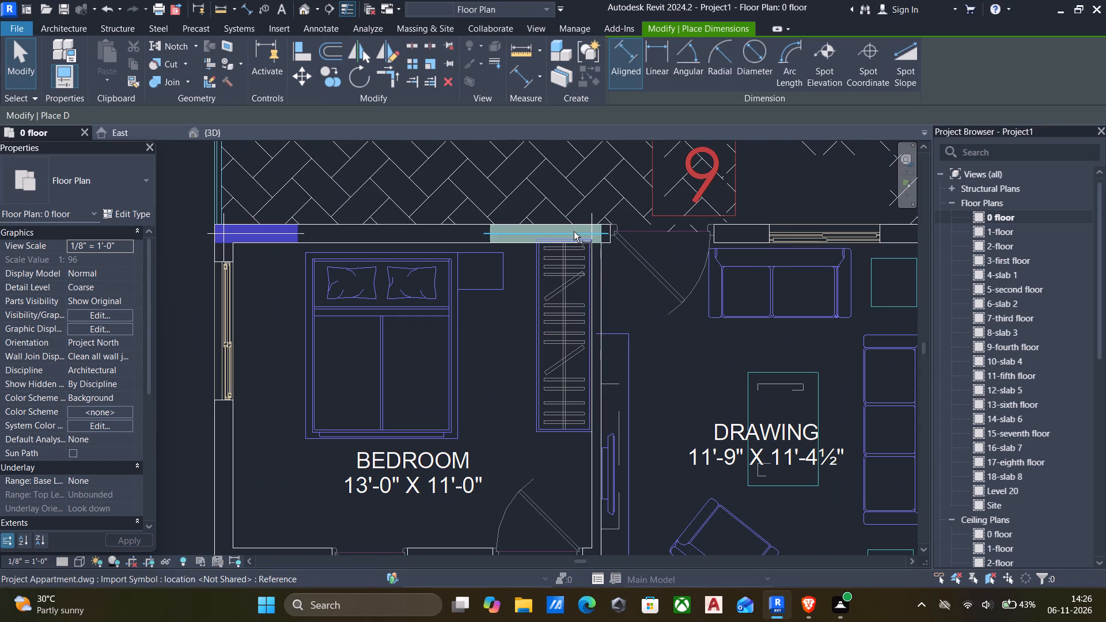
scroll(574, 232, up, 4)
click(483, 251)
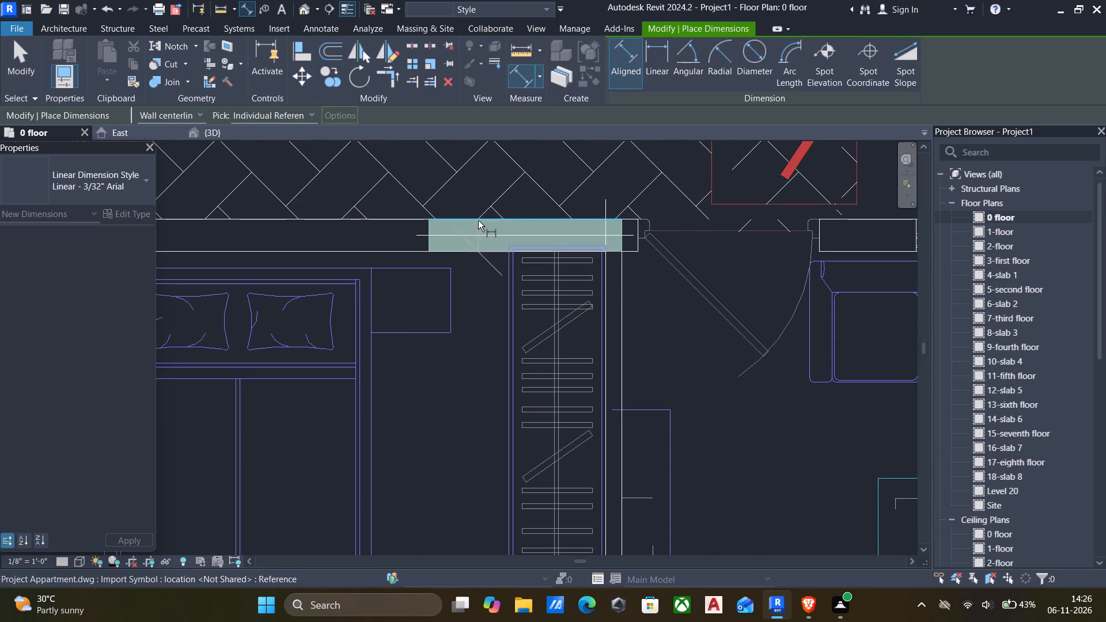
click(478, 218)
key(Escape)
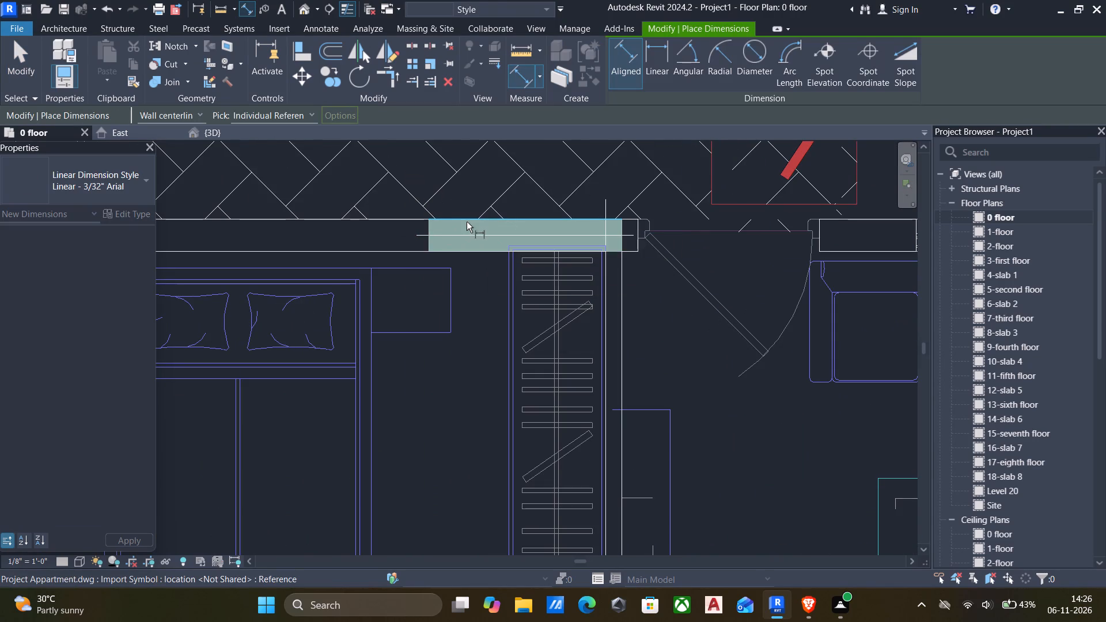
click(430, 227)
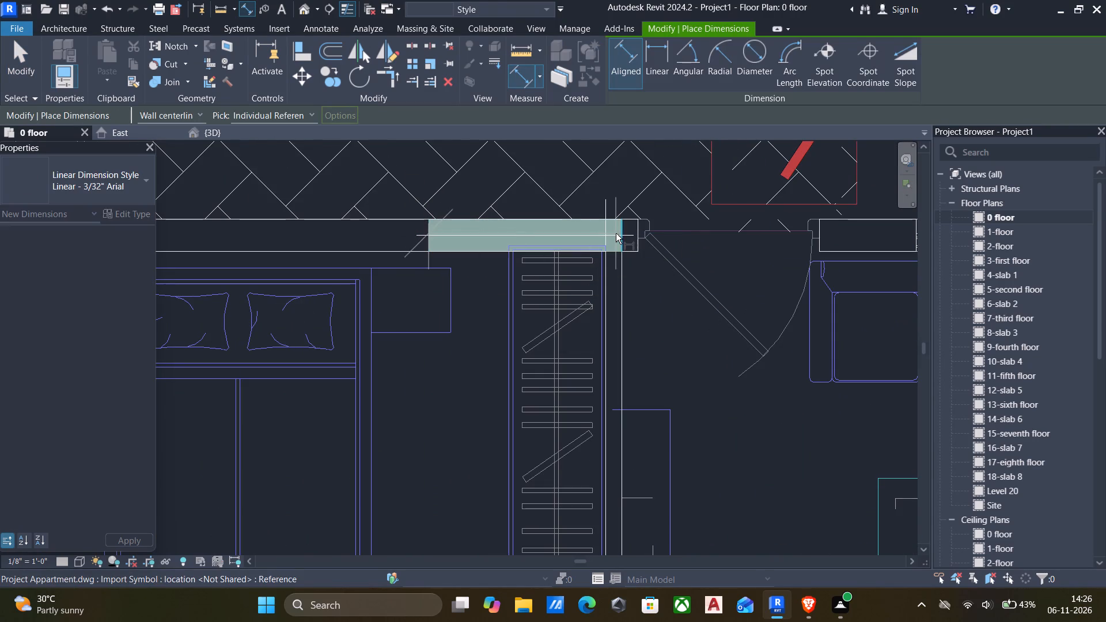
click(622, 229)
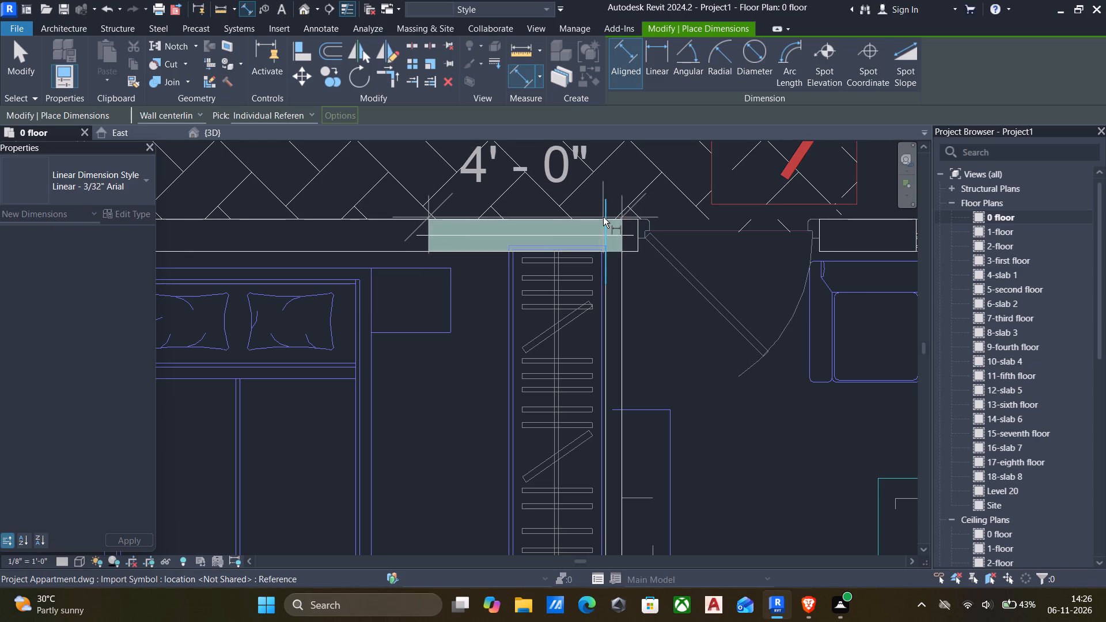
scroll(603, 217, down, 5)
key(Escape)
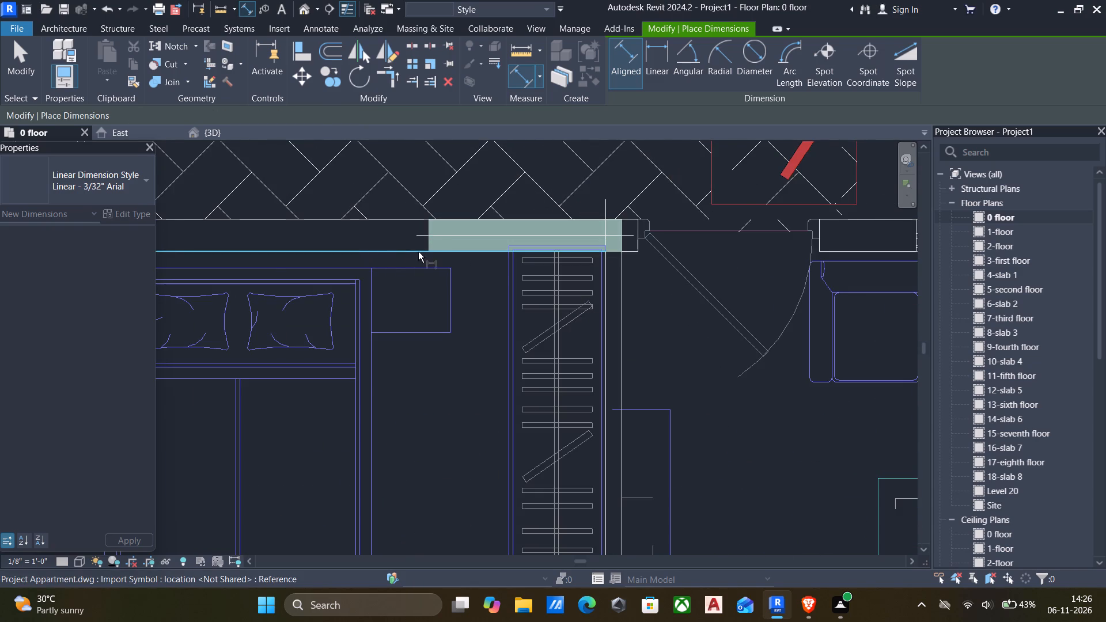
Measure the length and thickness of the blue column outline at the corridor-side corner of apartment 9's bedroom with unplaced aligned dimensions.
scroll(422, 253, down, 6)
middle_drag(423, 253, 542, 272)
scroll(421, 255, up, 9)
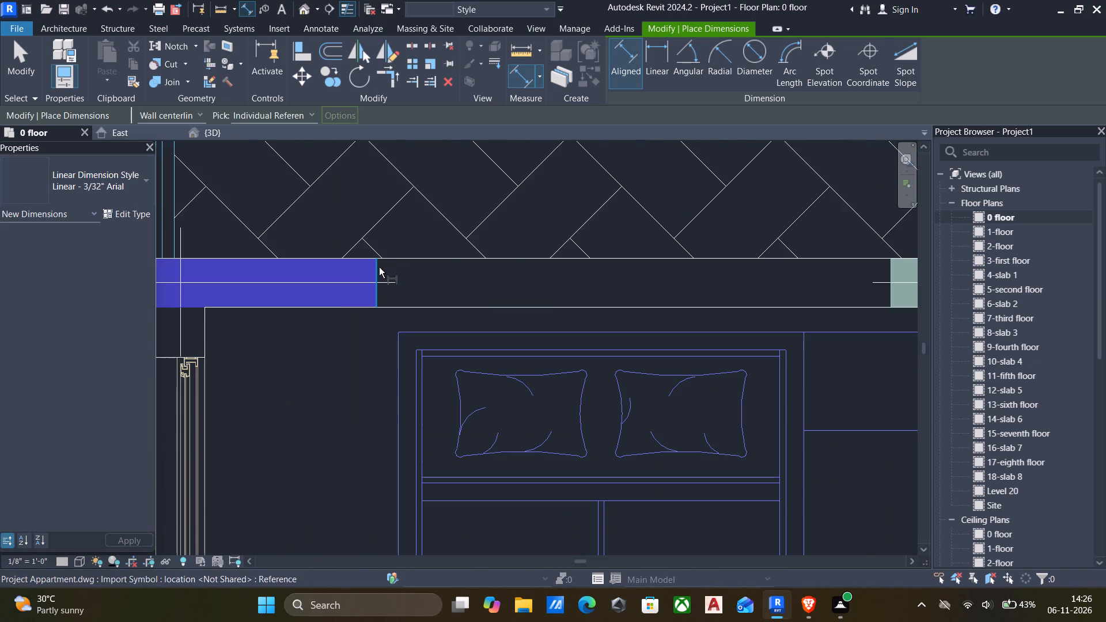
click(378, 268)
scroll(378, 268, down, 7)
scroll(294, 268, up, 5)
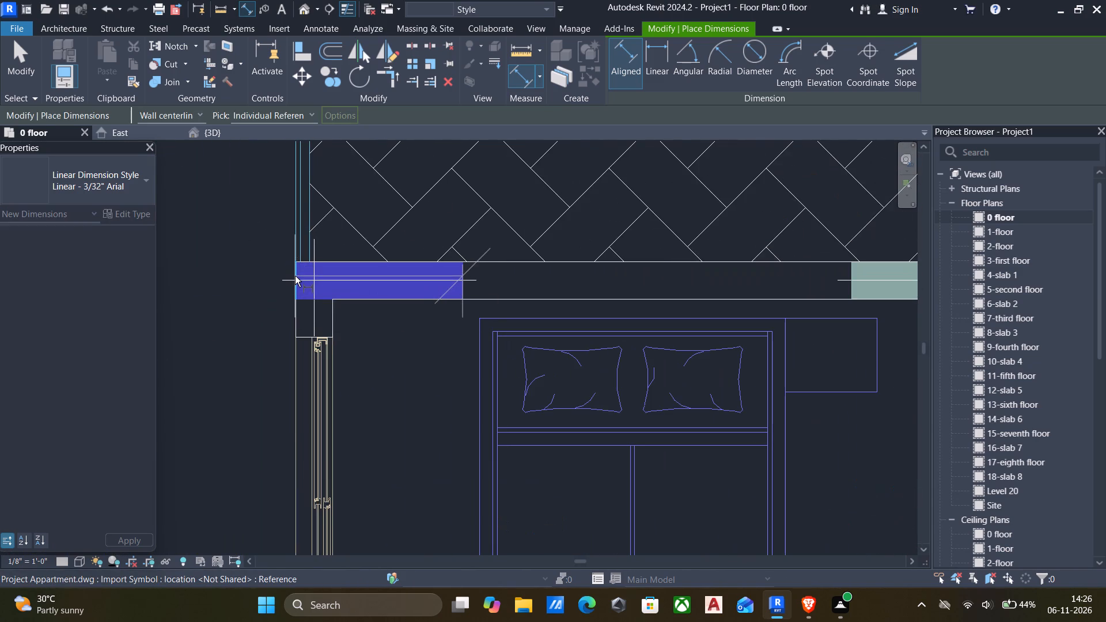
click(295, 276)
key(Escape)
click(350, 308)
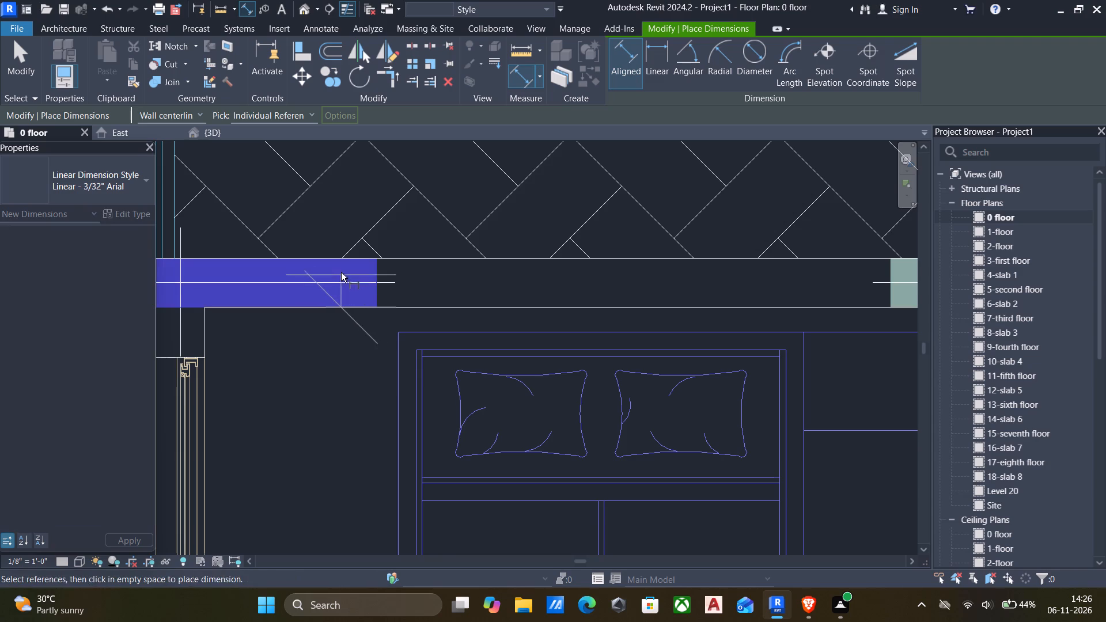
click(335, 257)
key(Escape)
scroll(355, 303, down, 6)
key(Escape)
Create a similar column from apartment 10's 8" x 3' utility-side column and place it lengthwise near the blue outline at apartment 9's corridor-side corner.
scroll(361, 318, down, 5)
scroll(431, 337, down, 4)
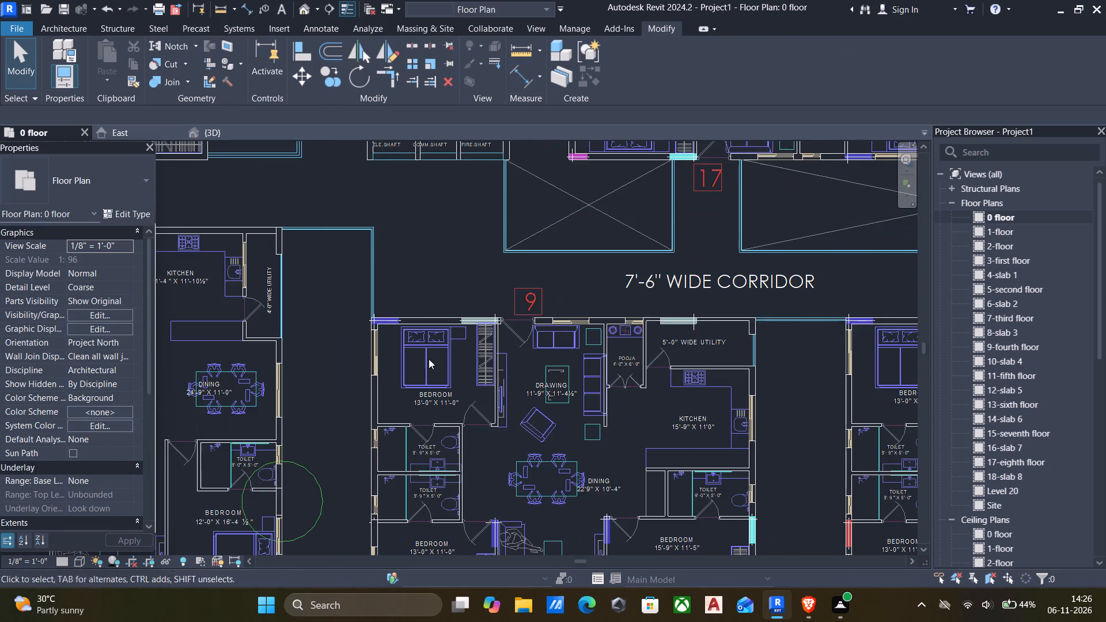
scroll(379, 457, up, 2)
scroll(373, 453, down, 5)
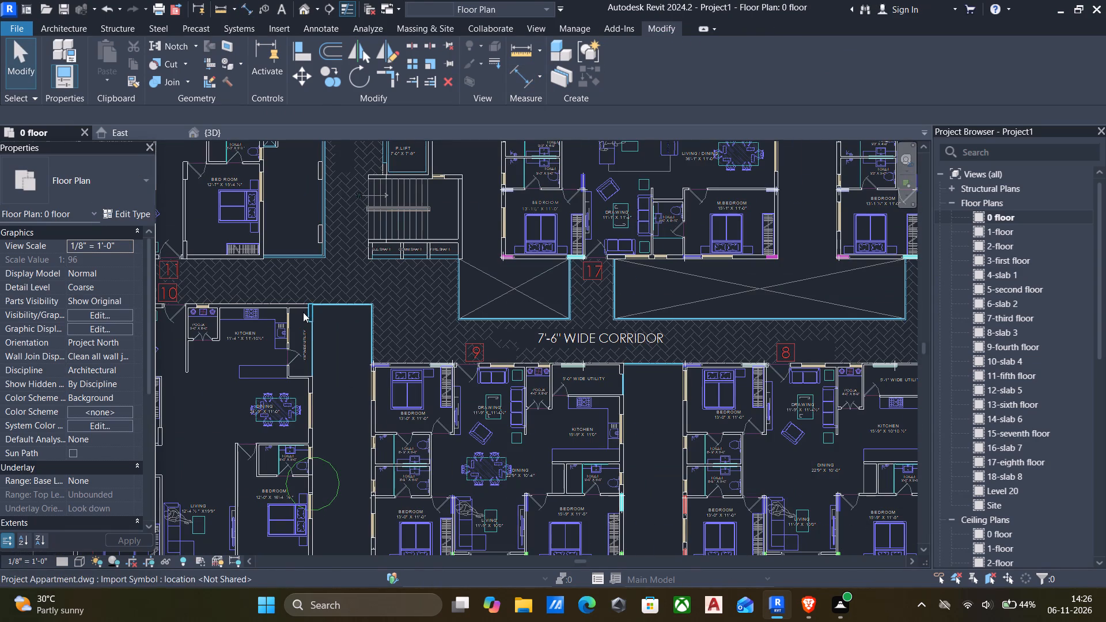
click(306, 315)
text(cs)
scroll(356, 324, up, 4)
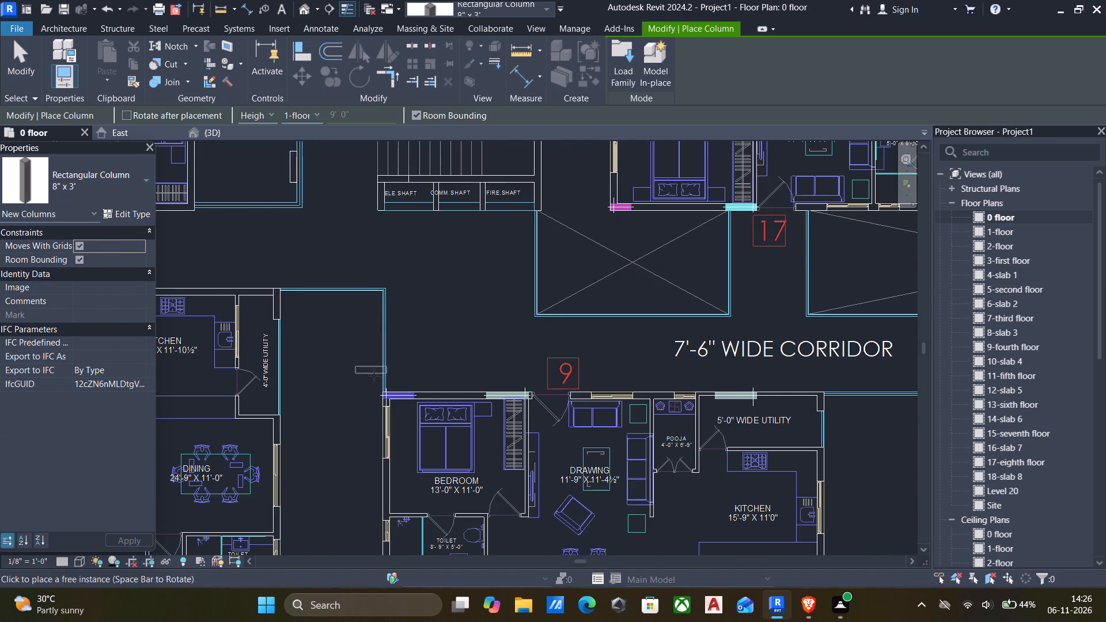
scroll(412, 396, up, 4)
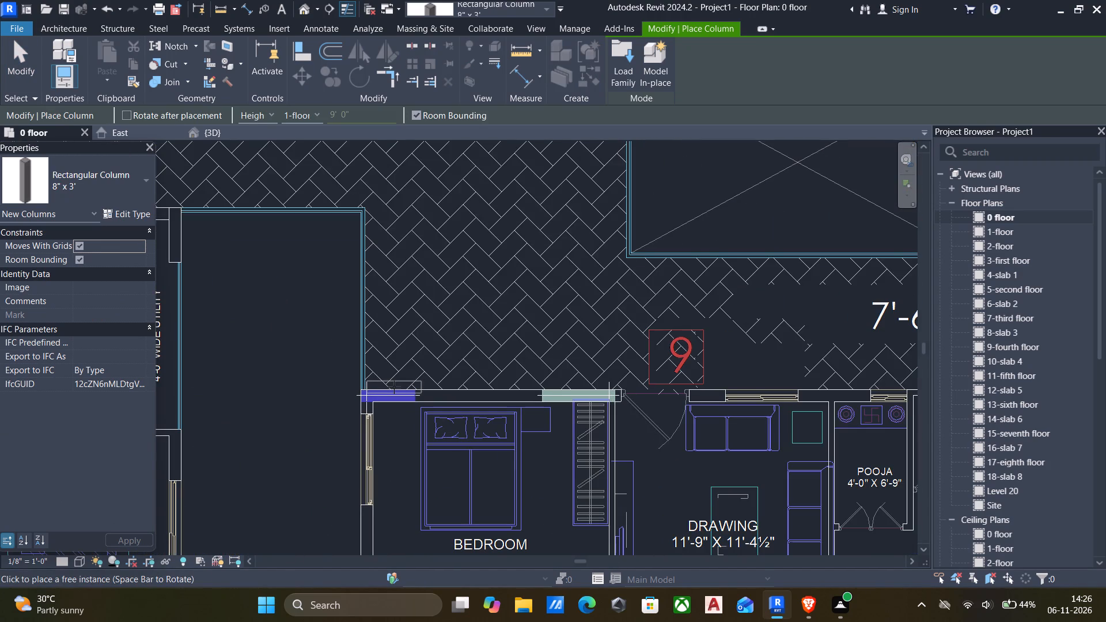
click(393, 389)
scroll(392, 391, down, 6)
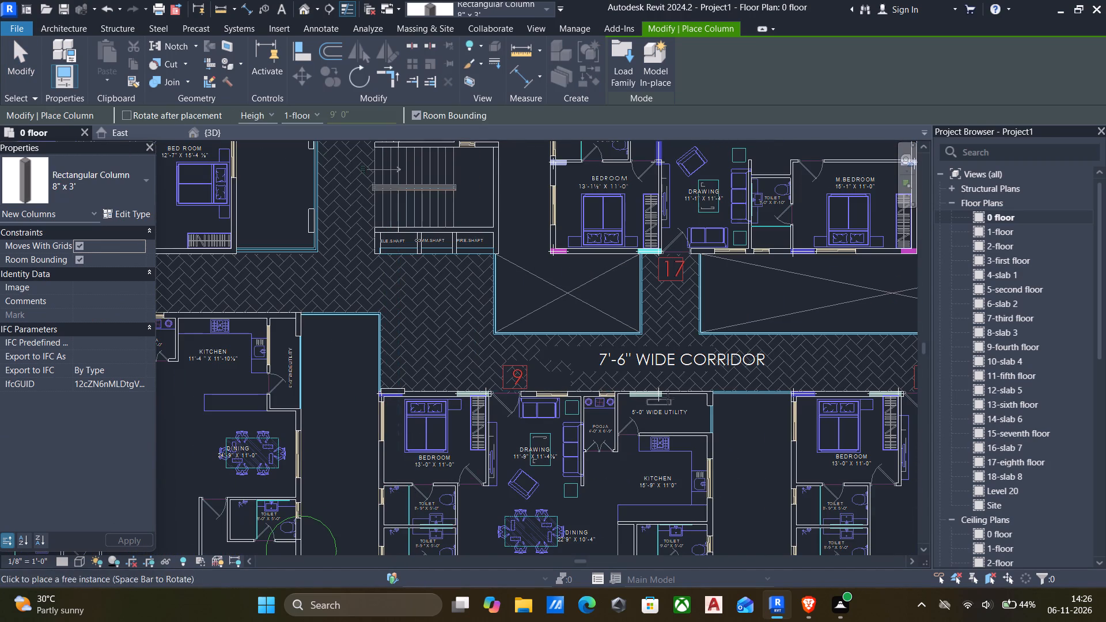
Place two 8" x 3' columns, rotated to match the blue outlines, beside the bedroom doors on both sides of apartment 9's living room.
scroll(507, 400, down, 3)
scroll(464, 452, down, 2)
middle_drag(449, 454, 459, 396)
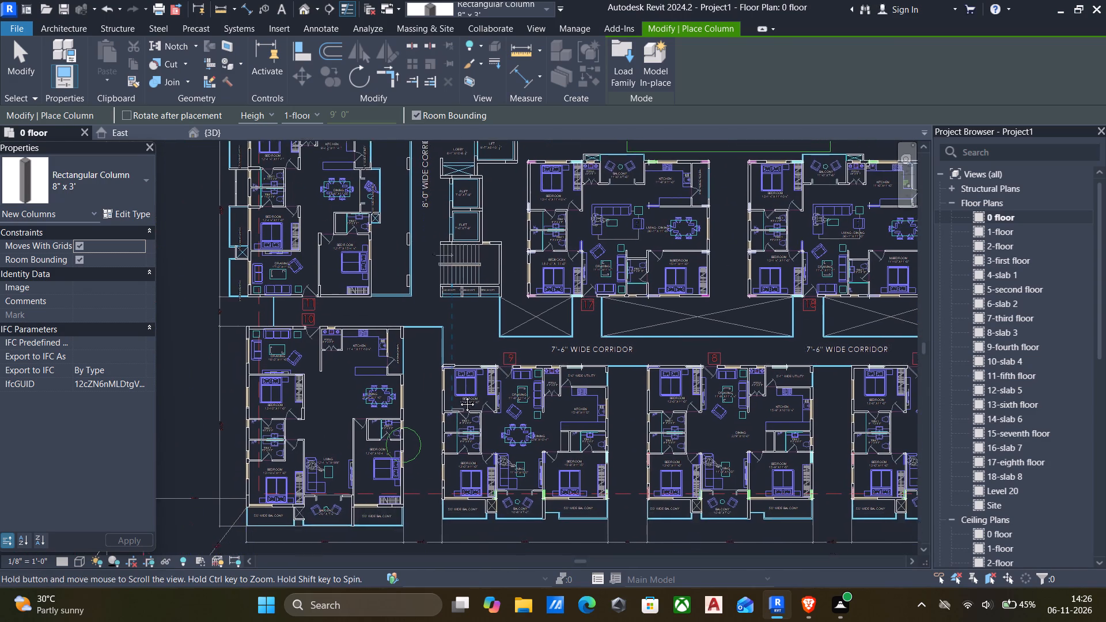
middle_drag(459, 396, 452, 363)
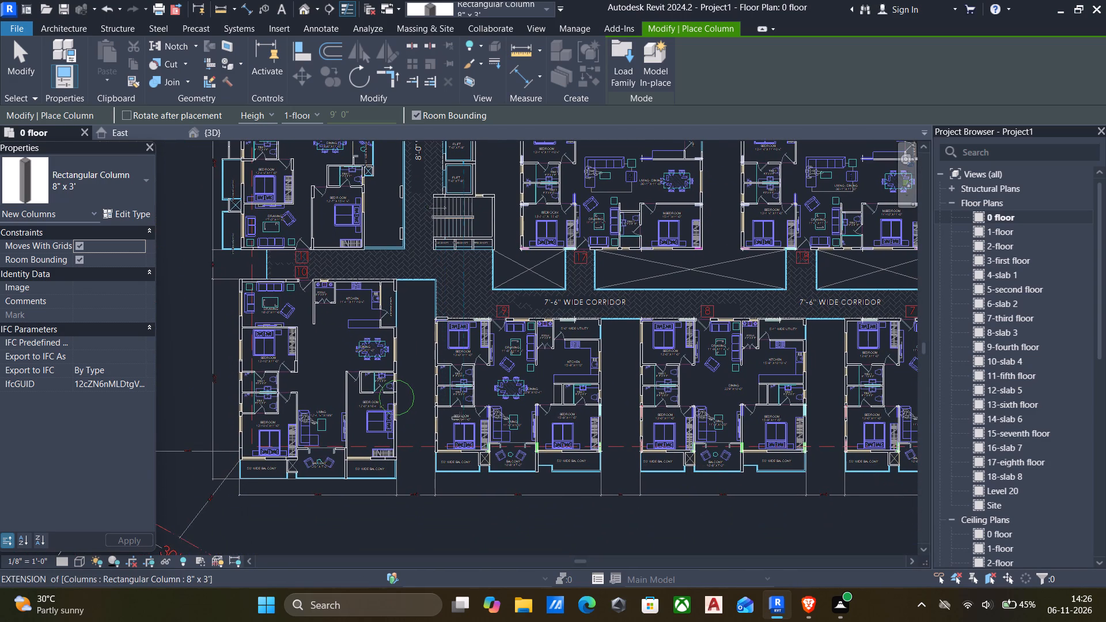
scroll(462, 428, up, 8)
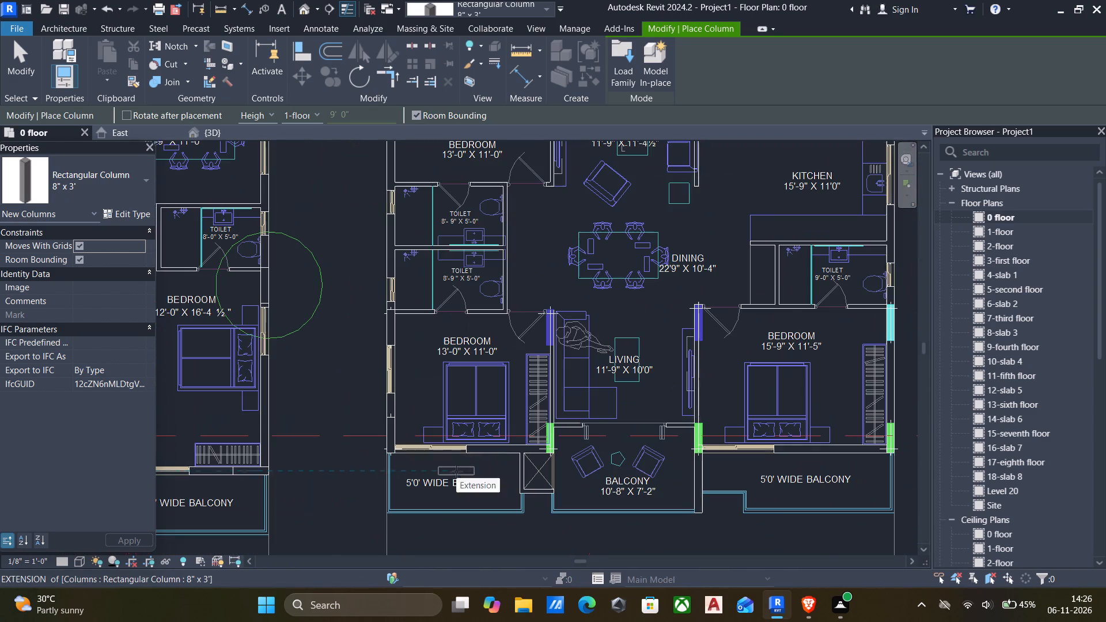
scroll(551, 437, up, 4)
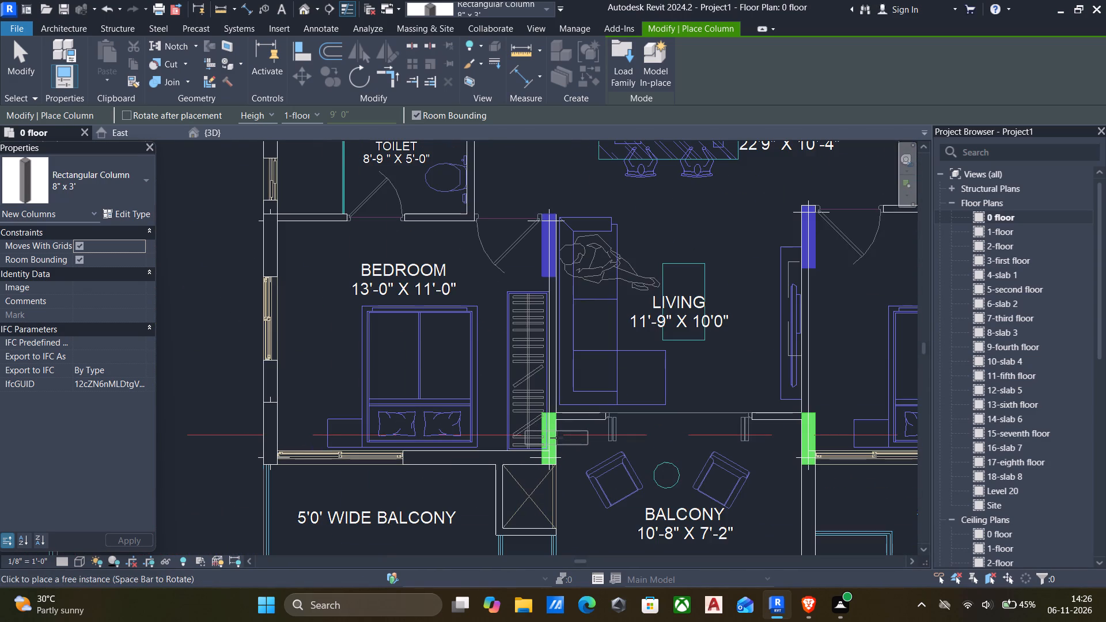
key(space)
scroll(556, 438, up, 3)
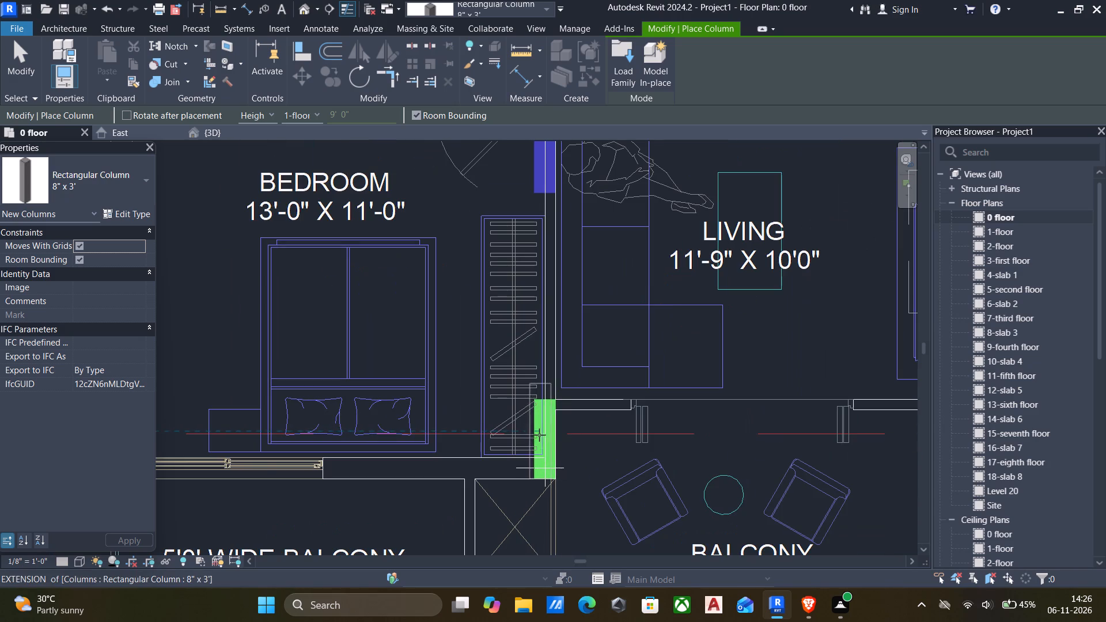
scroll(535, 430, down, 6)
scroll(536, 295, up, 3)
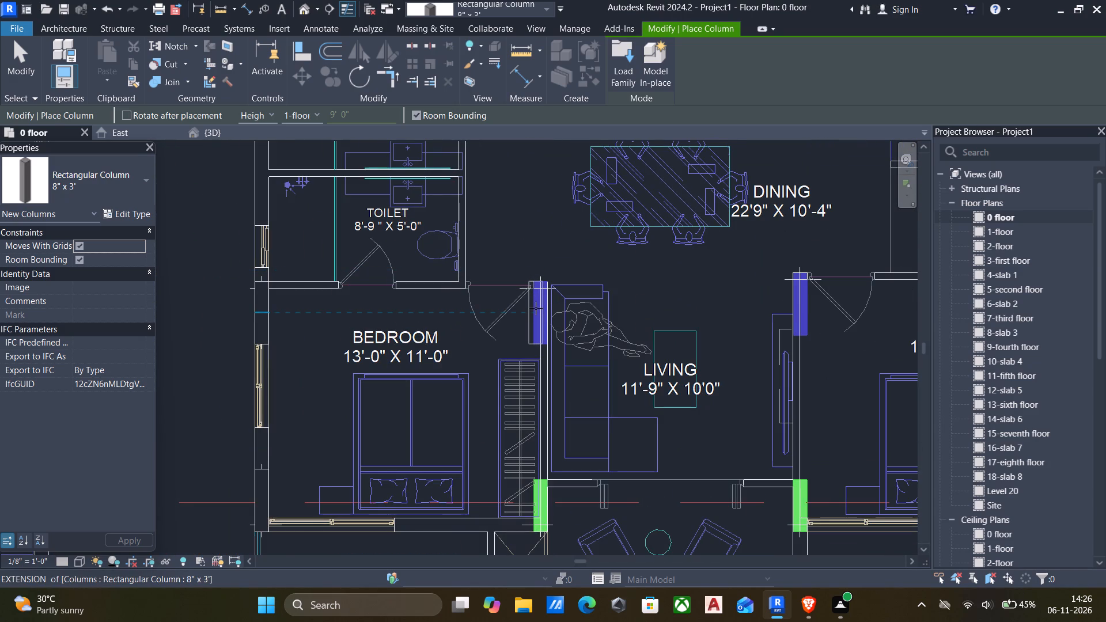
click(534, 301)
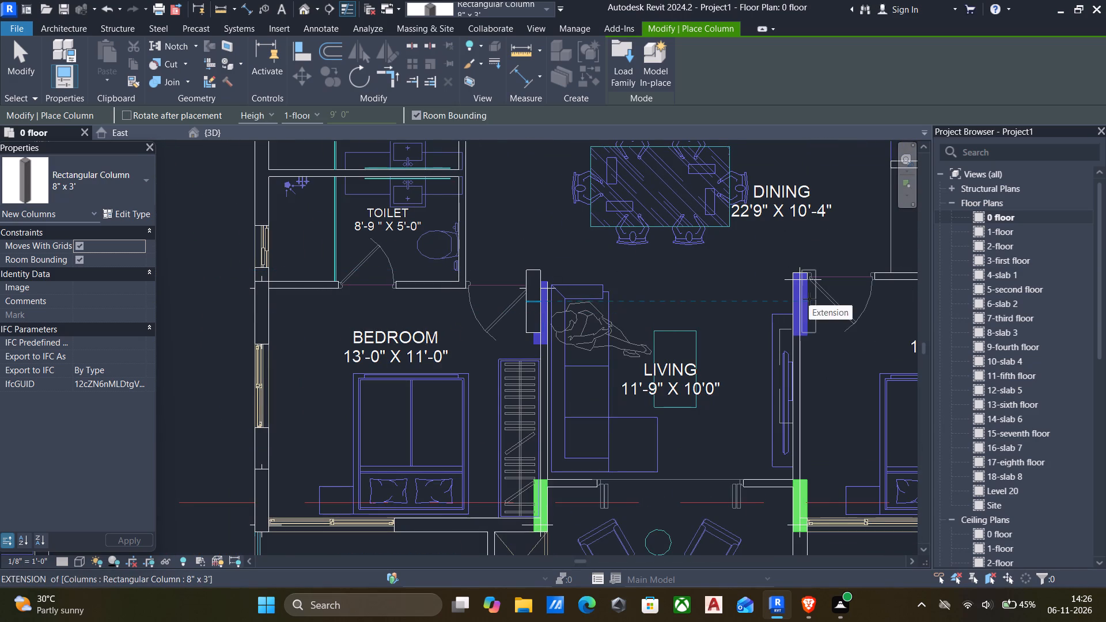
click(809, 299)
scroll(790, 311, down, 6)
middle_drag(790, 315, 620, 276)
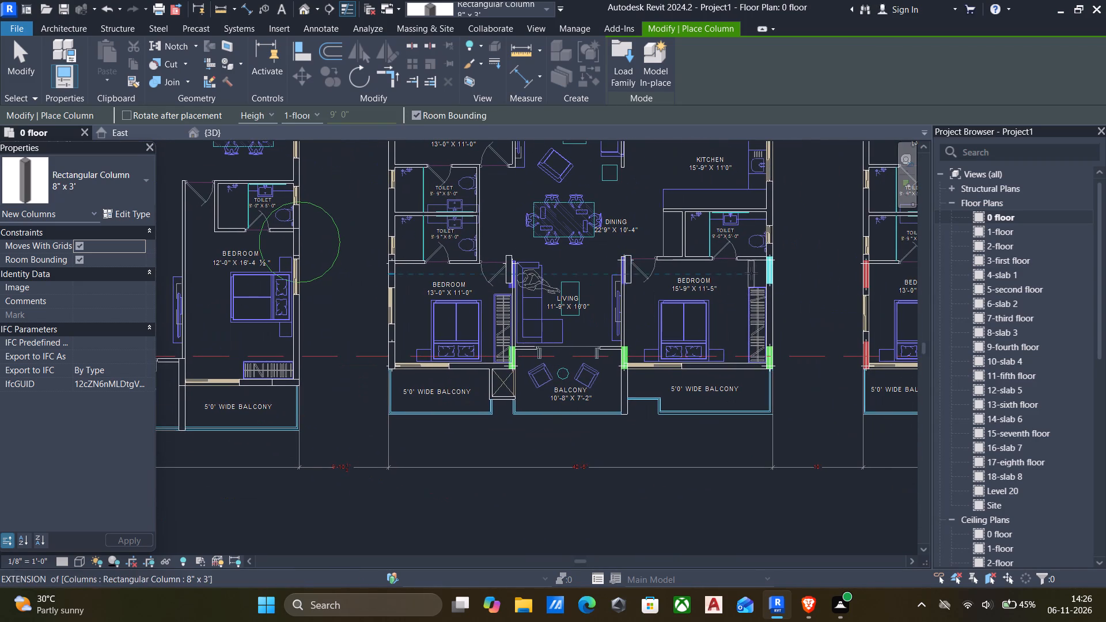
scroll(751, 273, up, 3)
scroll(651, 279, down, 5)
middle_drag(643, 248, 636, 315)
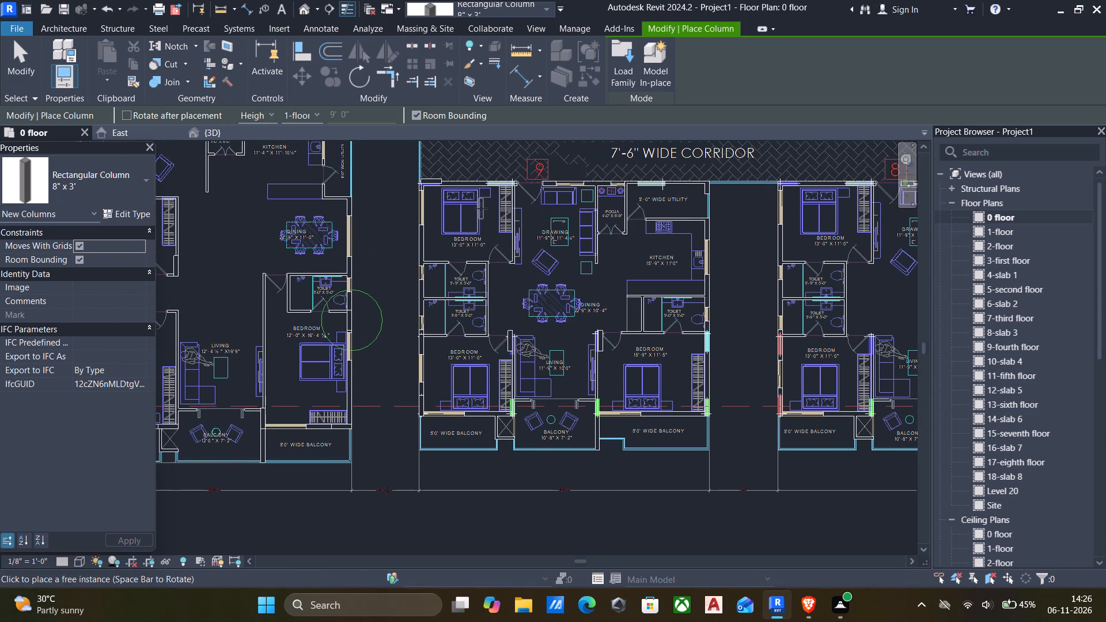
key(Escape)
scroll(427, 188, up, 3)
key(Escape)
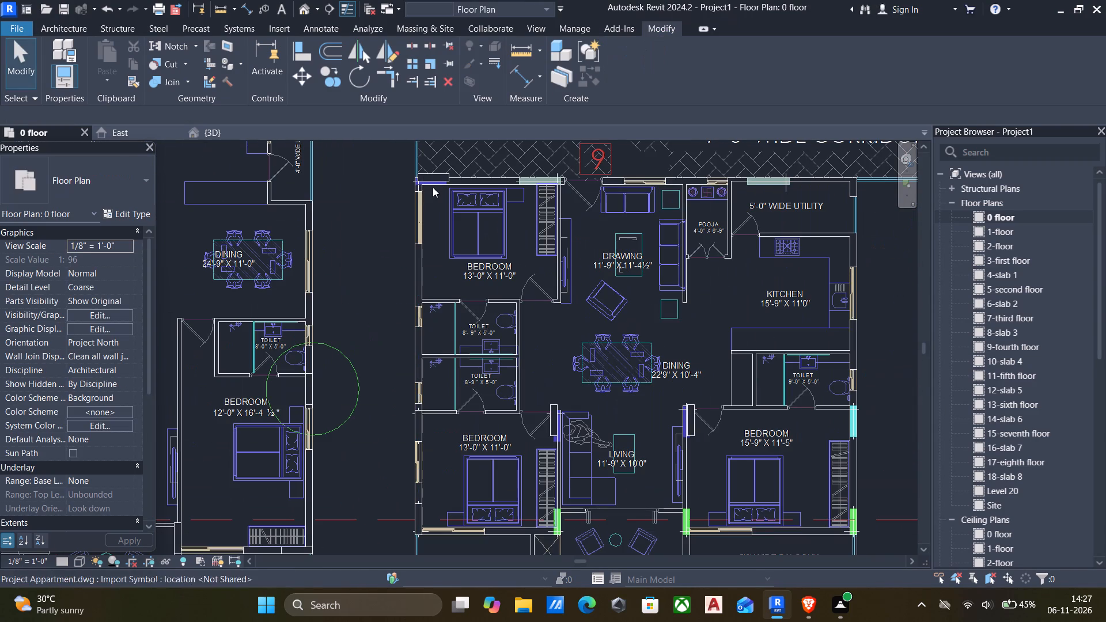
Align the 8" x 3' column at apartment 9's corridor-side bedroom corner with the blue outline's bedroom-side face and outer end.
text(al)
scroll(429, 184, up, 4)
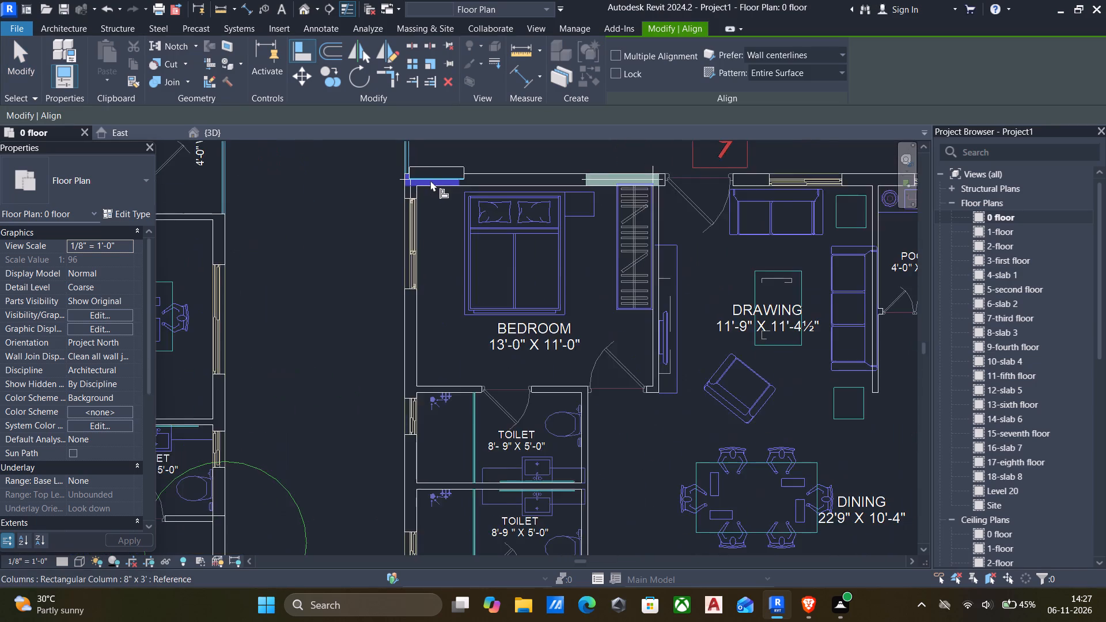
scroll(430, 185, up, 4)
click(446, 189)
scroll(450, 173, up, 4)
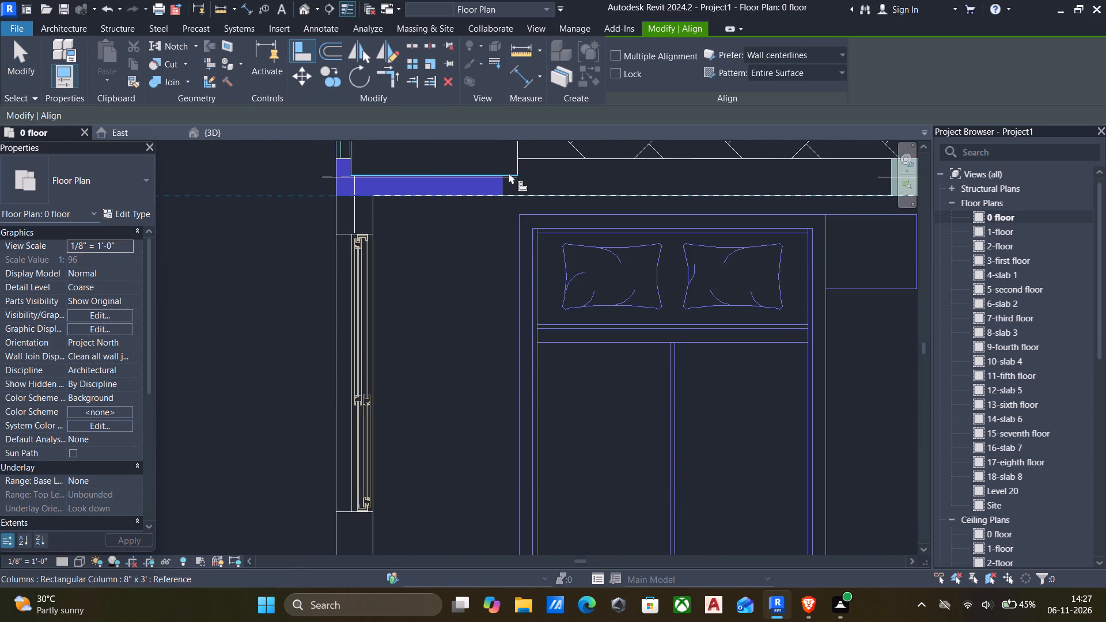
scroll(512, 173, up, 5)
click(503, 175)
scroll(406, 196, down, 3)
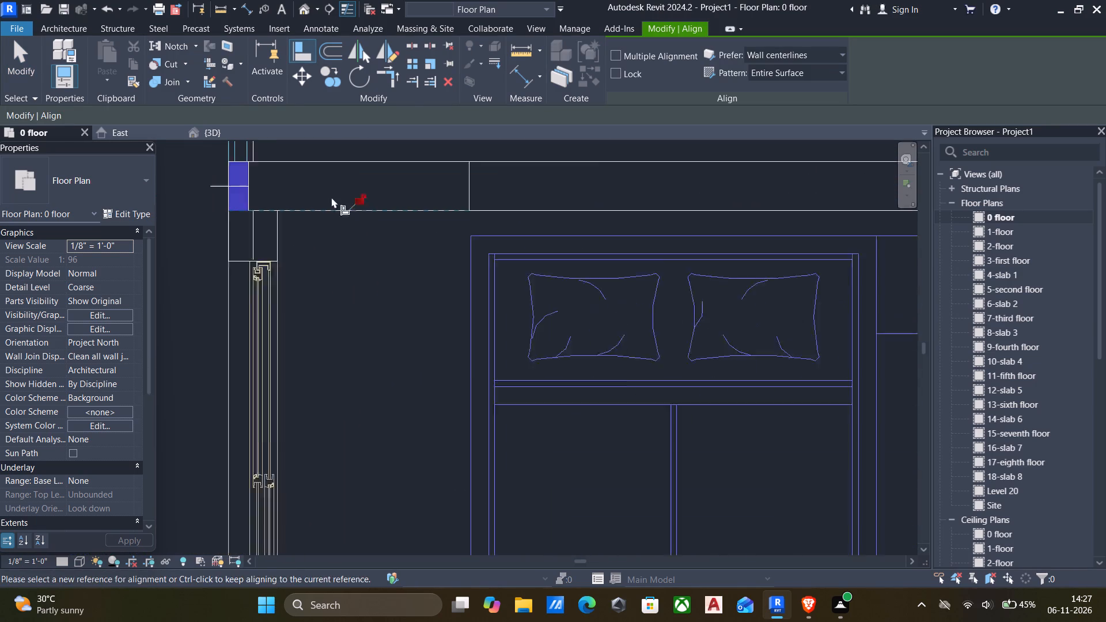
scroll(331, 197, down, 1)
click(244, 197)
click(262, 196)
scroll(272, 201, down, 5)
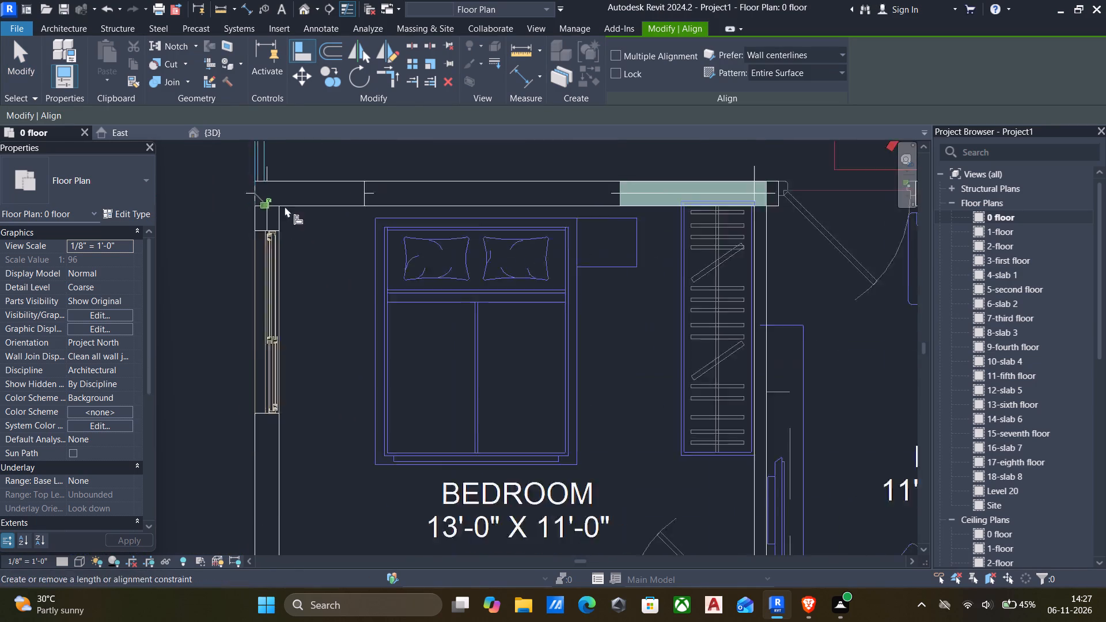
Align the column between apartment 9's 13'-0" x 11'-0" bedroom and living room with the blue outline's living-side face and balcony-side end.
scroll(285, 206, down, 2)
scroll(506, 215, down, 5)
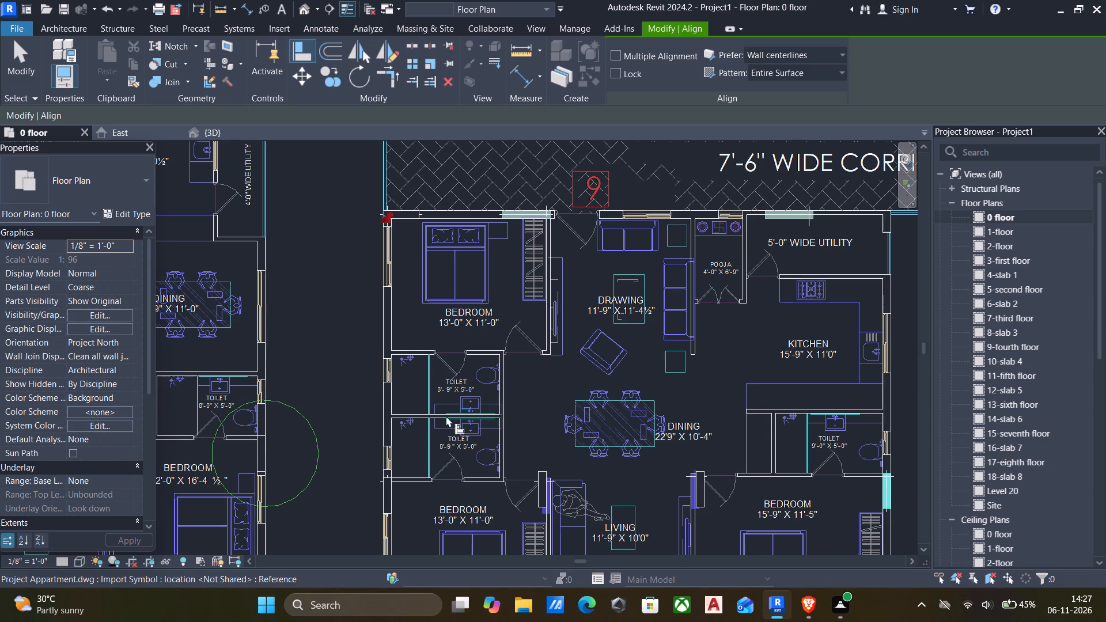
scroll(441, 422, down, 3)
scroll(500, 473, up, 14)
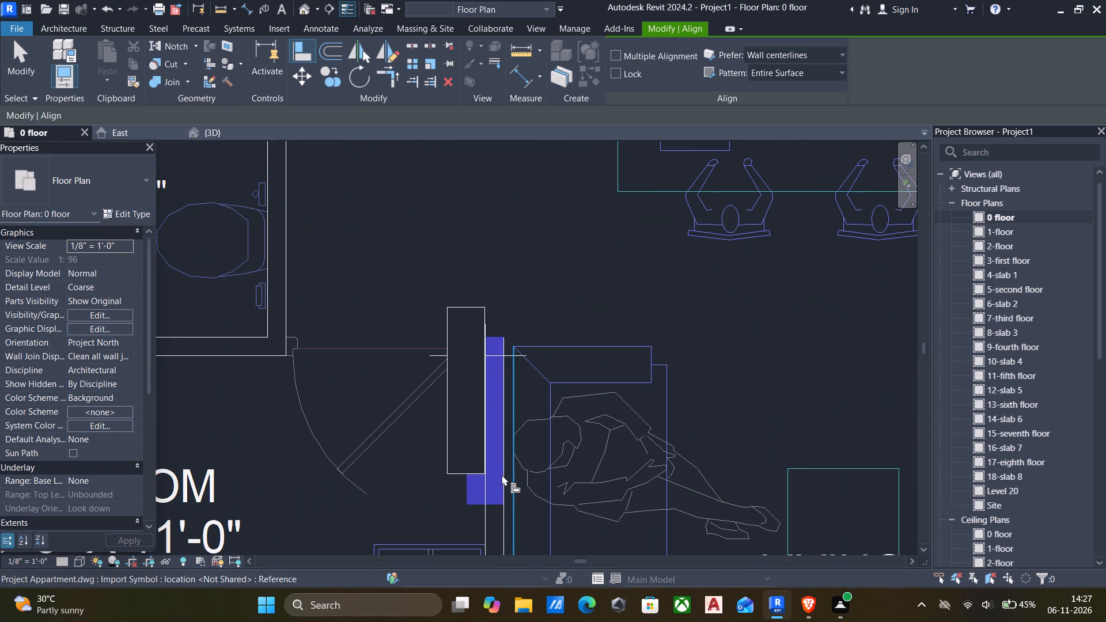
scroll(505, 464, up, 3)
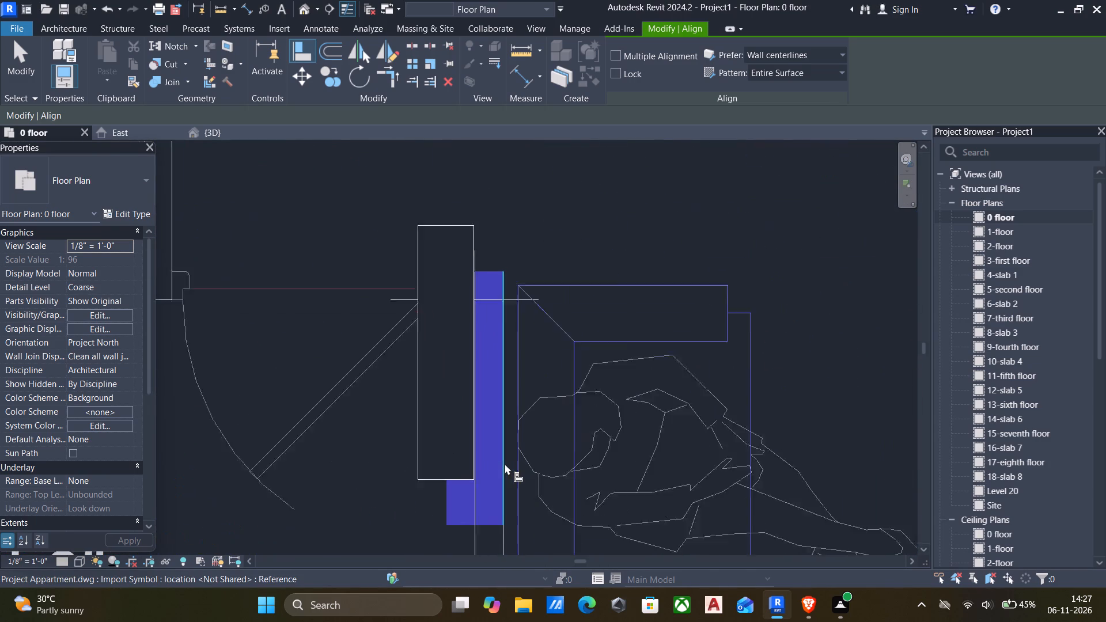
scroll(505, 464, up, 1)
click(509, 454)
scroll(477, 449, up, 3)
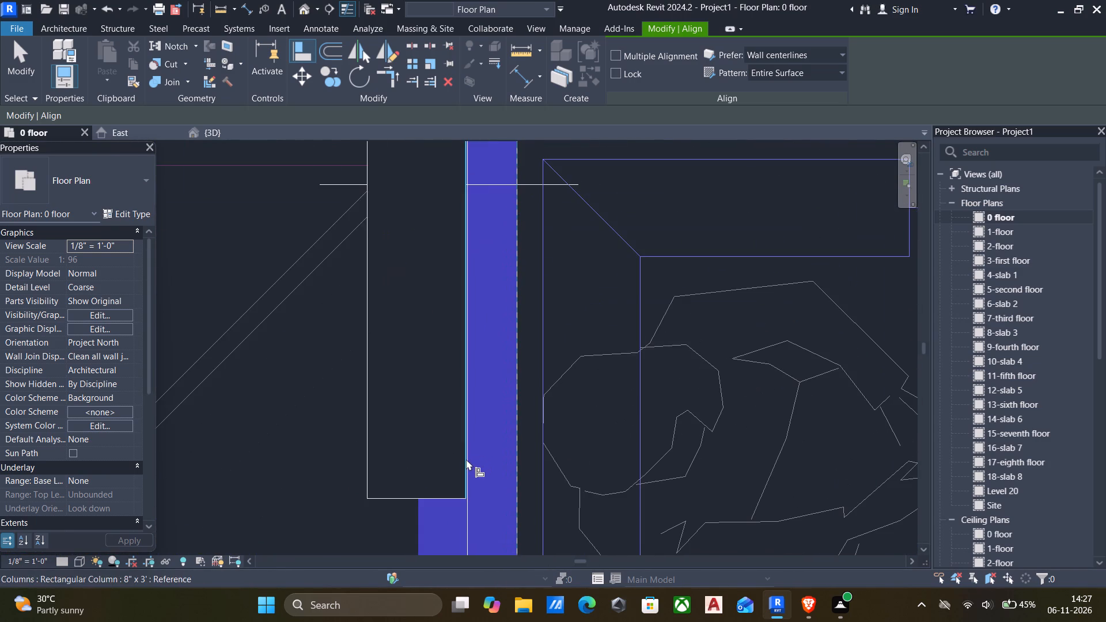
click(466, 459)
scroll(491, 470, down, 6)
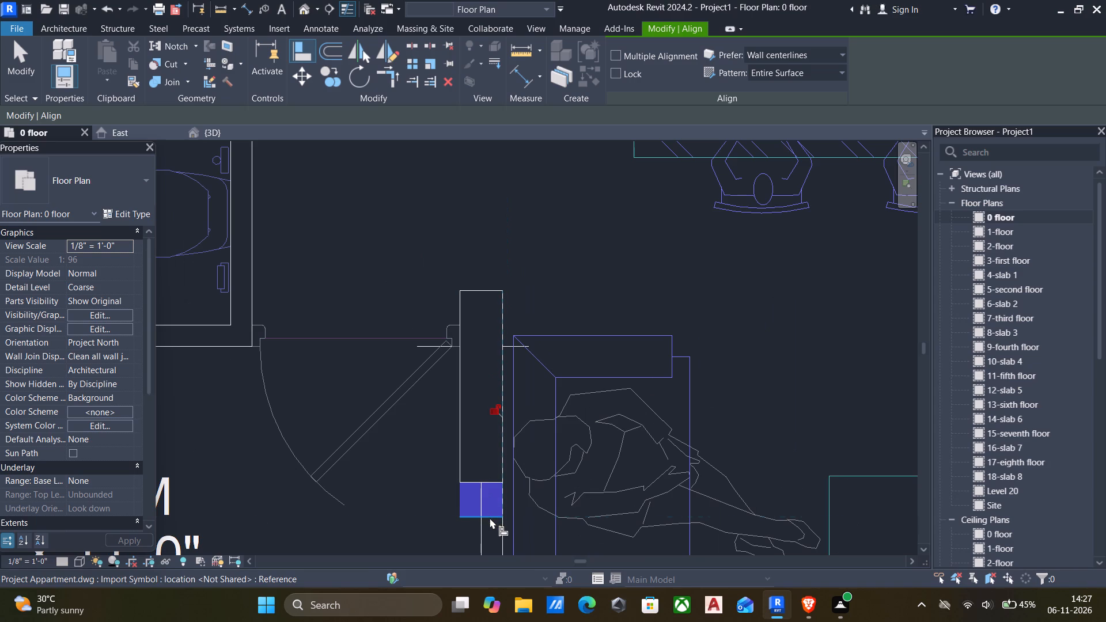
click(490, 518)
click(485, 486)
Align the column between apartment 9's living room and 15'-9" x 11'-5" bedroom with the blue outline's living-side face and balcony-side end.
scroll(485, 485, down, 13)
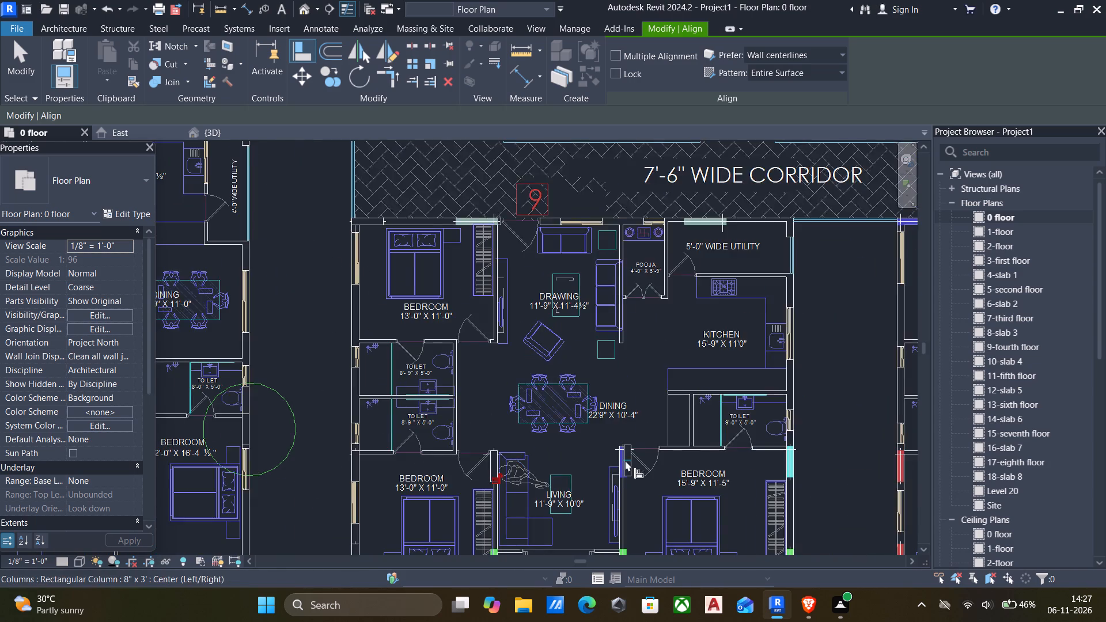
scroll(630, 462, up, 14)
click(597, 459)
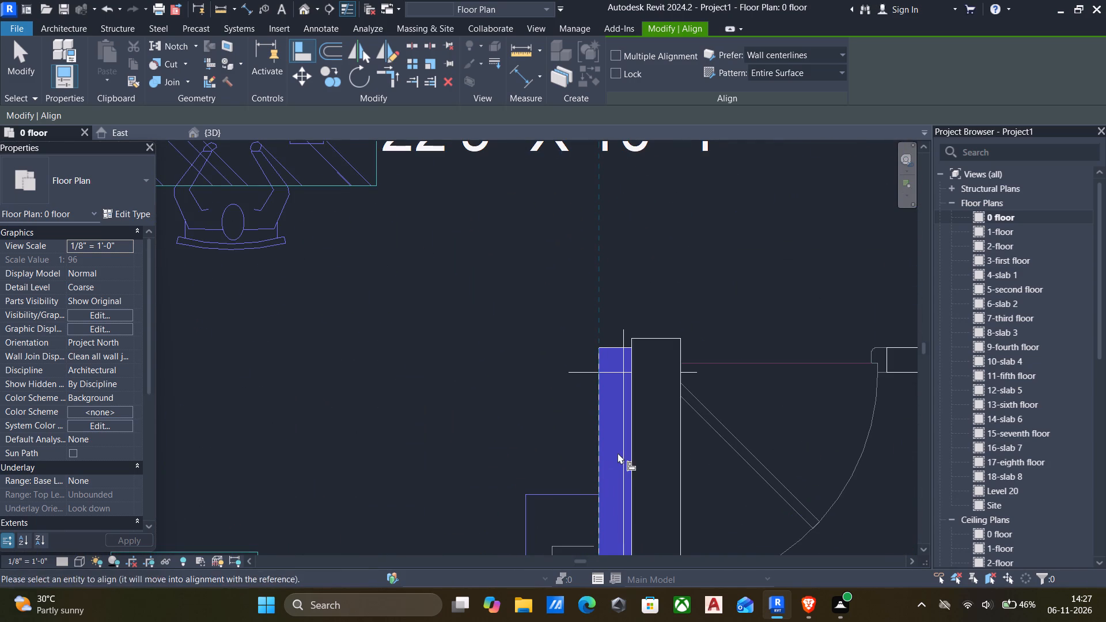
click(632, 452)
scroll(641, 420, down, 7)
scroll(632, 494, up, 7)
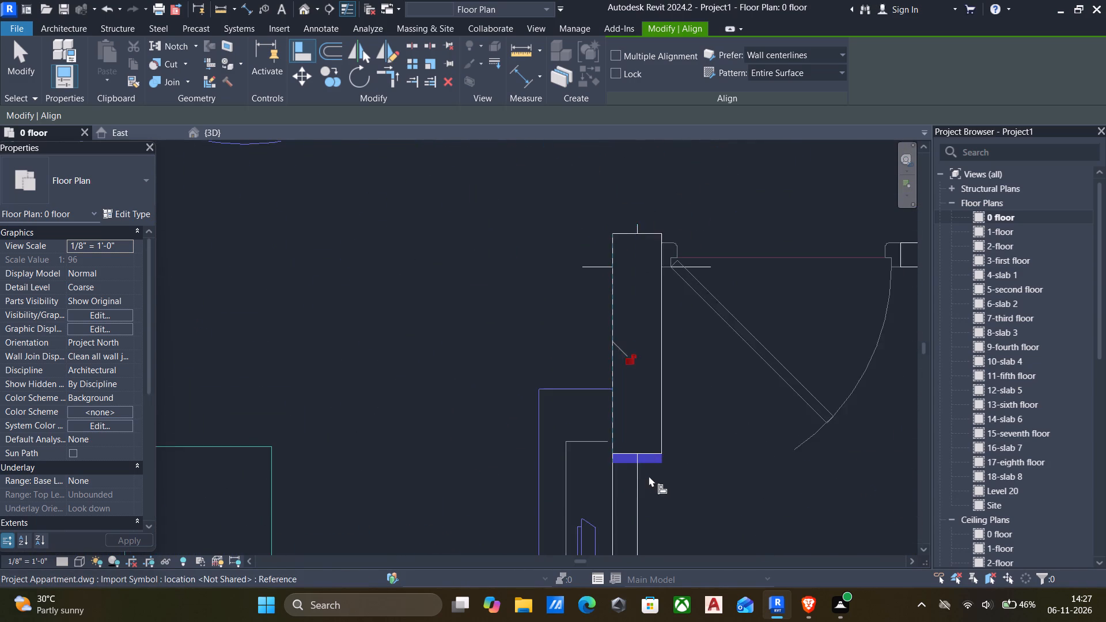
scroll(649, 476, up, 5)
click(655, 453)
click(653, 433)
scroll(653, 433, down, 13)
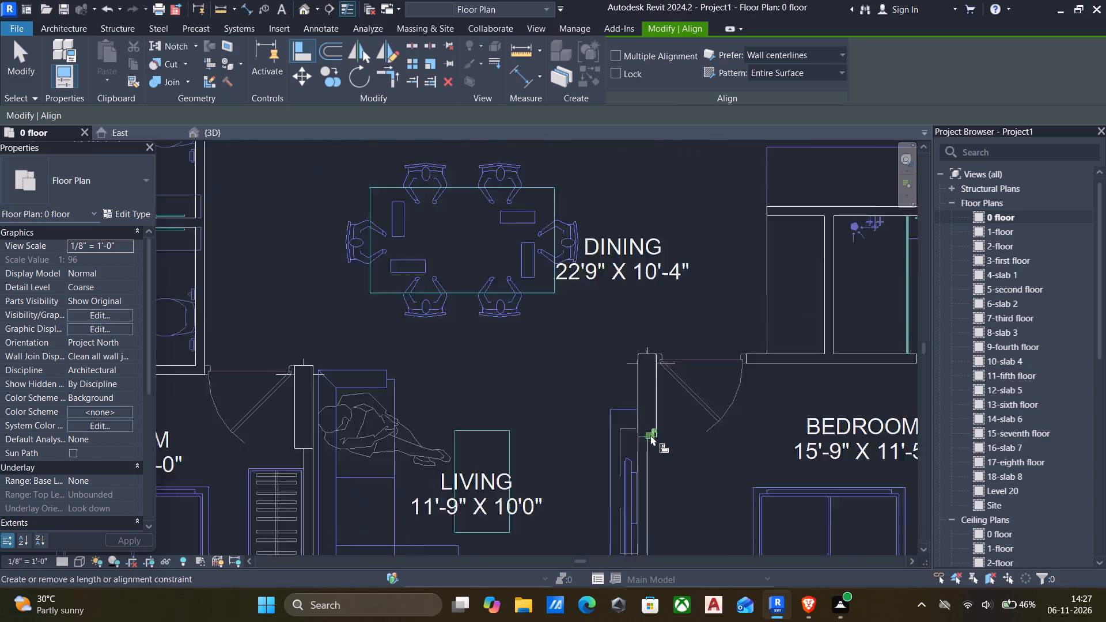
scroll(650, 435, down, 2)
scroll(599, 431, down, 4)
scroll(507, 422, down, 2)
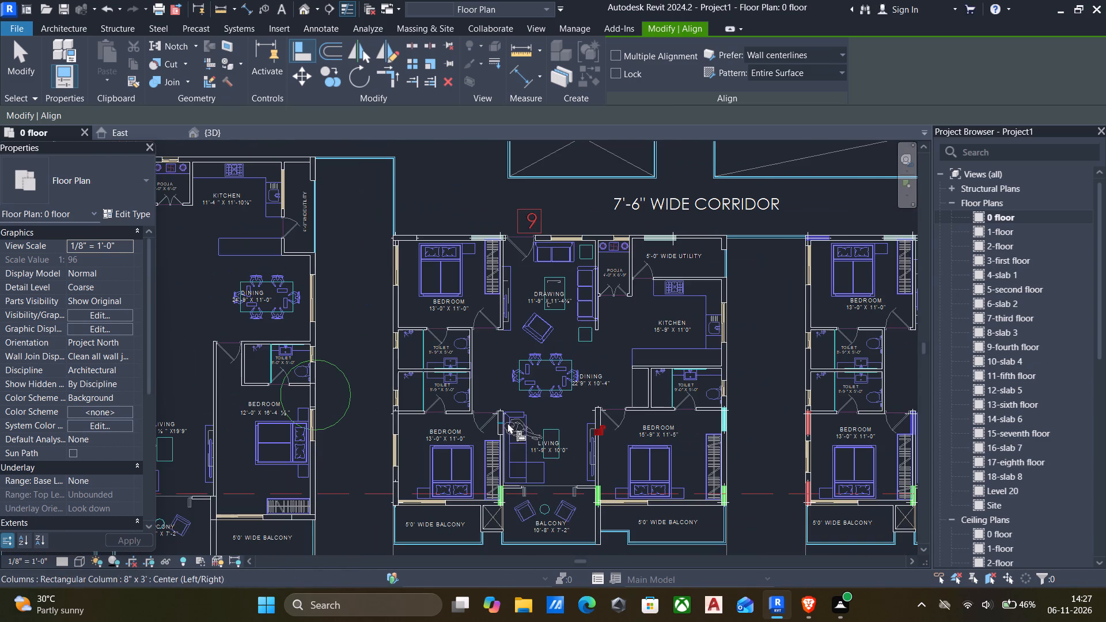
scroll(511, 393, down, 1)
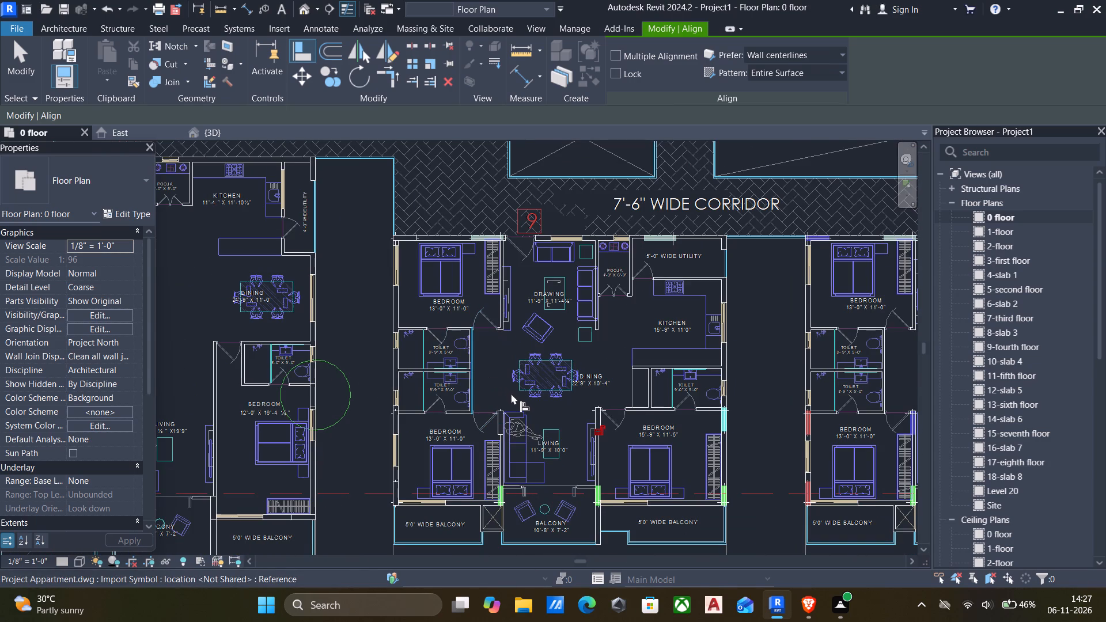
scroll(511, 393, down, 1)
middle_drag(500, 389, 496, 377)
middle_drag(543, 419, 529, 347)
scroll(546, 389, up, 5)
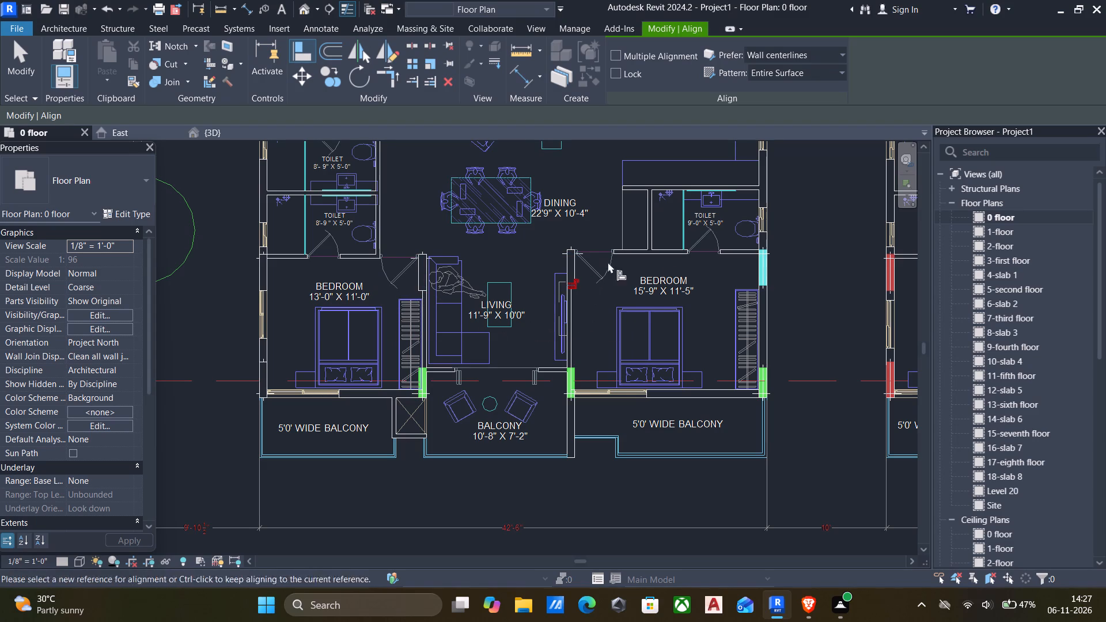
key(Escape)
key(Escape)
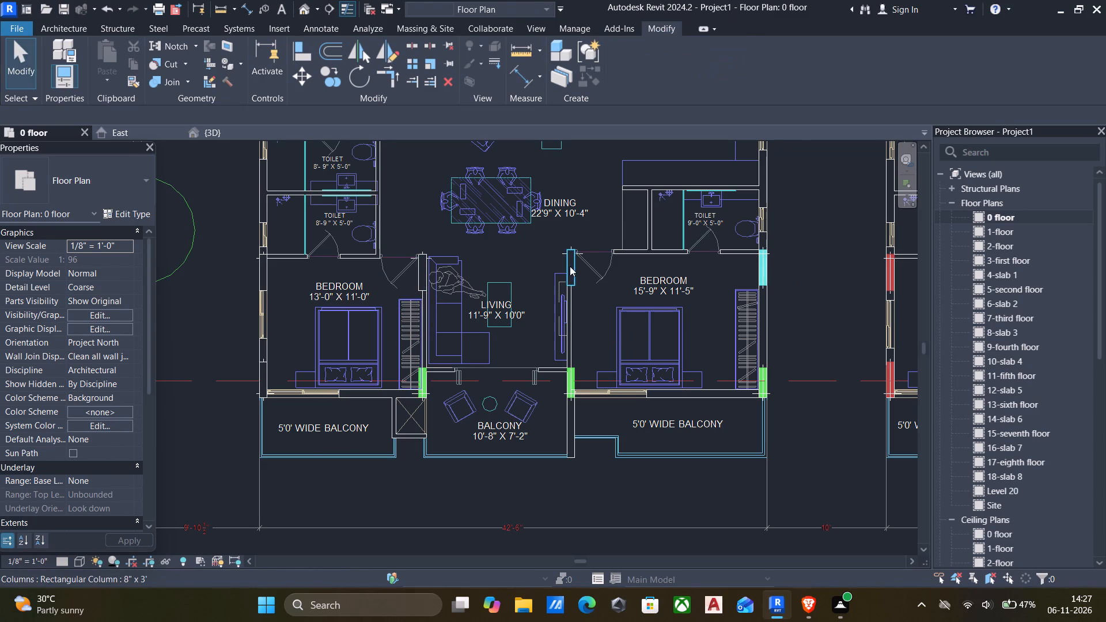
Examine the column positions in apartment 9, from the balcony-side rooms up to the corridor wall.
click(570, 266)
key(Escape)
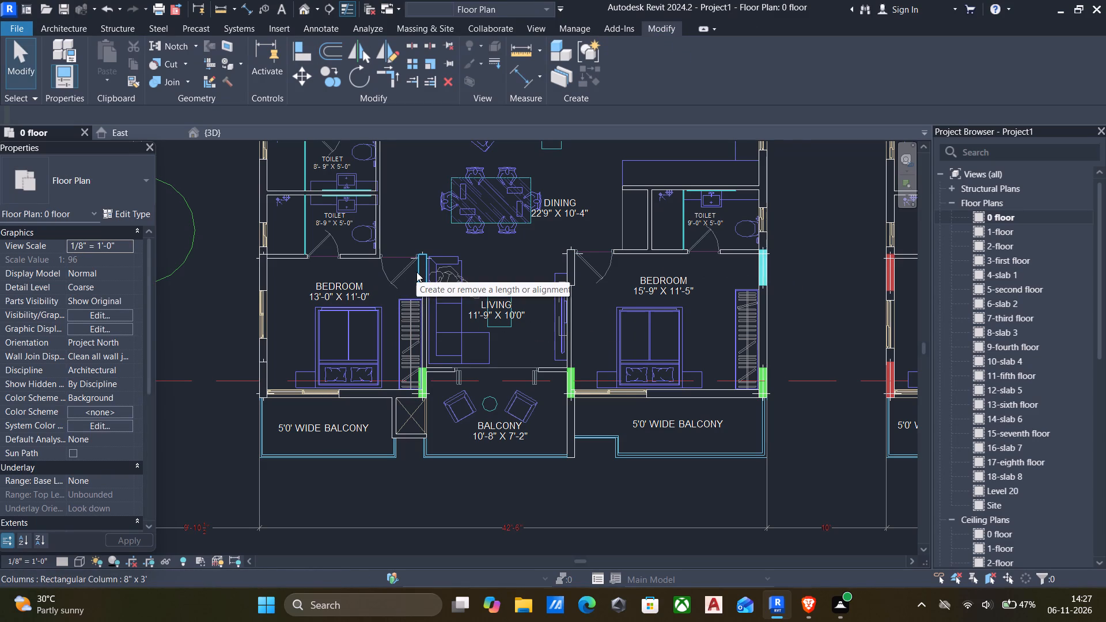
scroll(440, 375, down, 2)
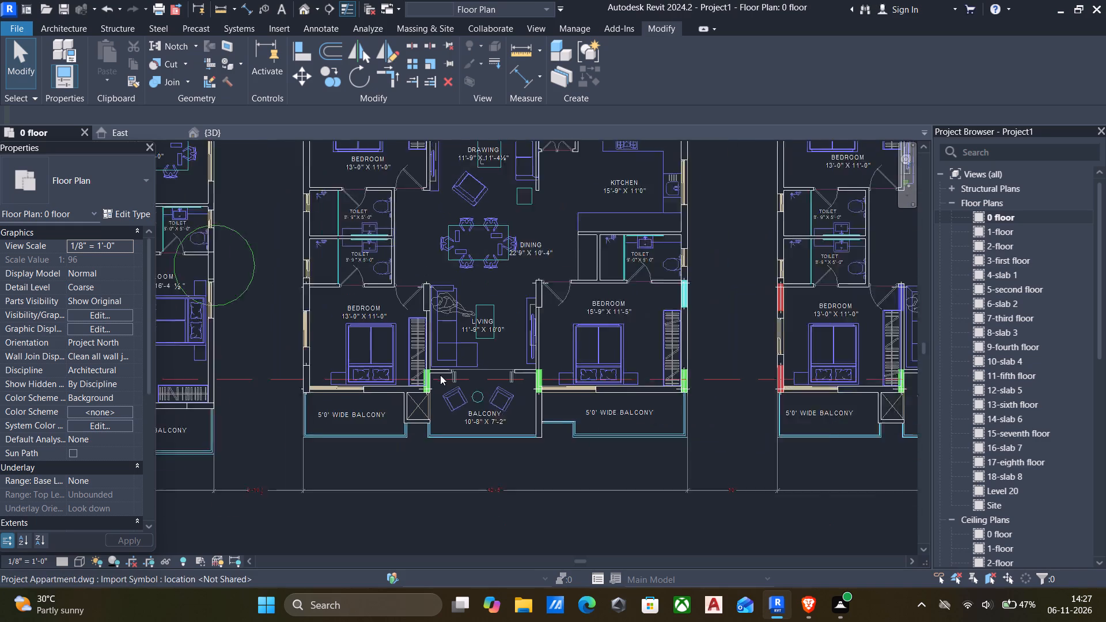
scroll(440, 375, down, 1)
scroll(327, 209, up, 4)
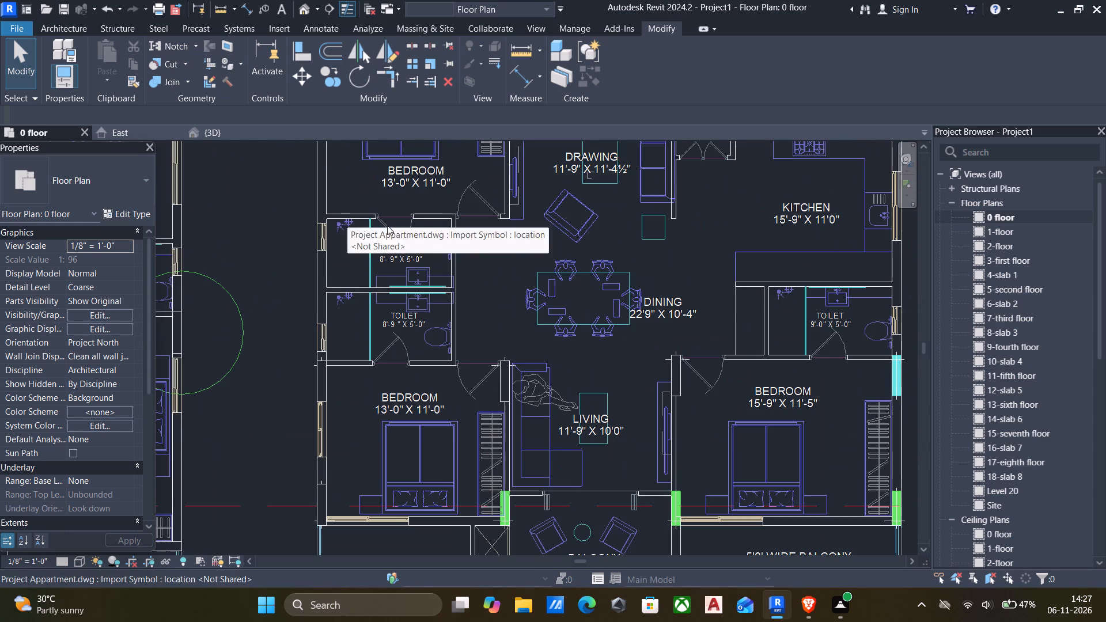
scroll(502, 517, down, 4)
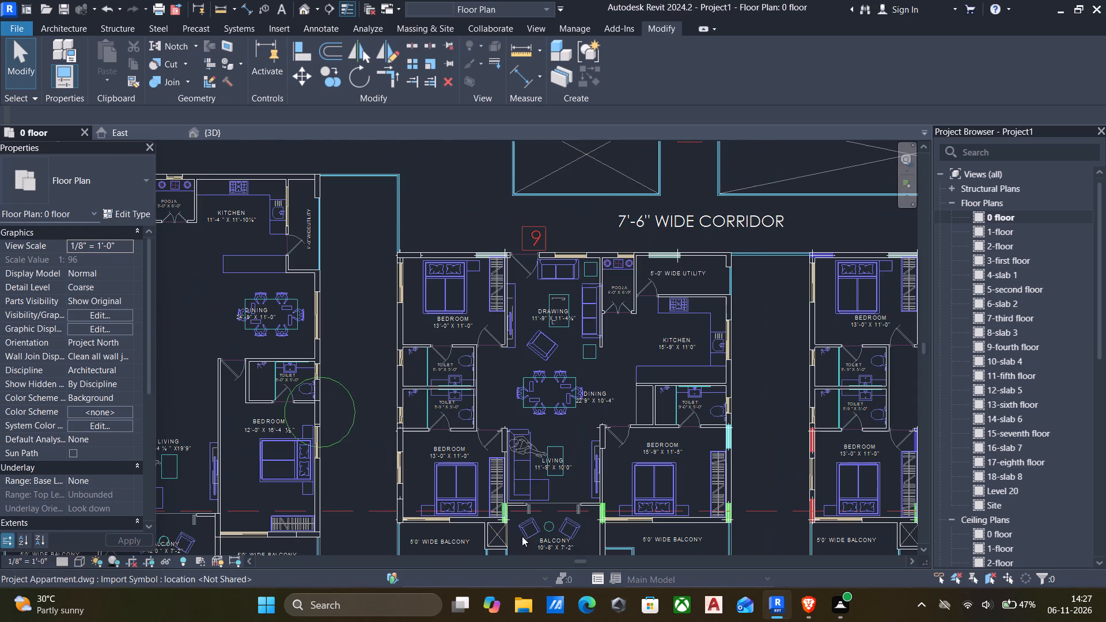
scroll(624, 248, up, 8)
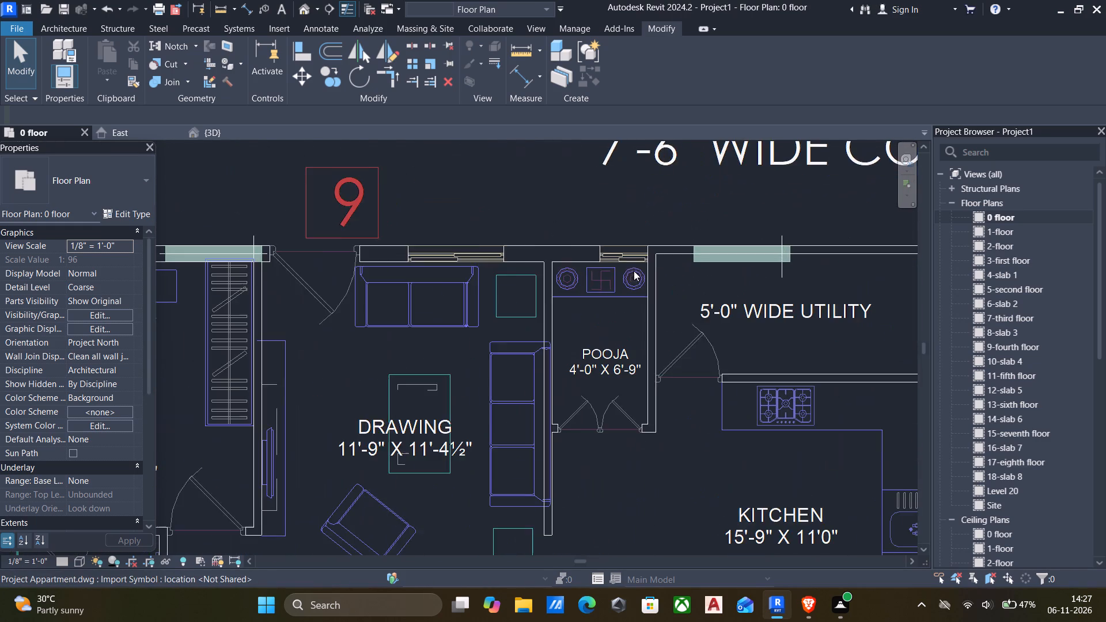
scroll(652, 271, down, 5)
scroll(683, 327, down, 3)
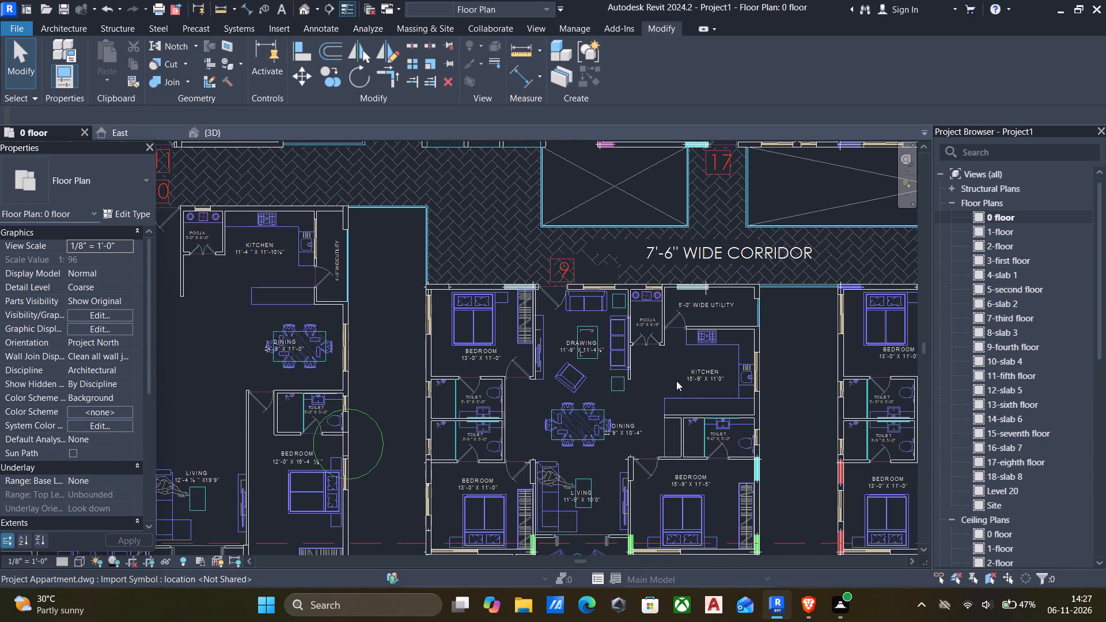
scroll(618, 451, down, 2)
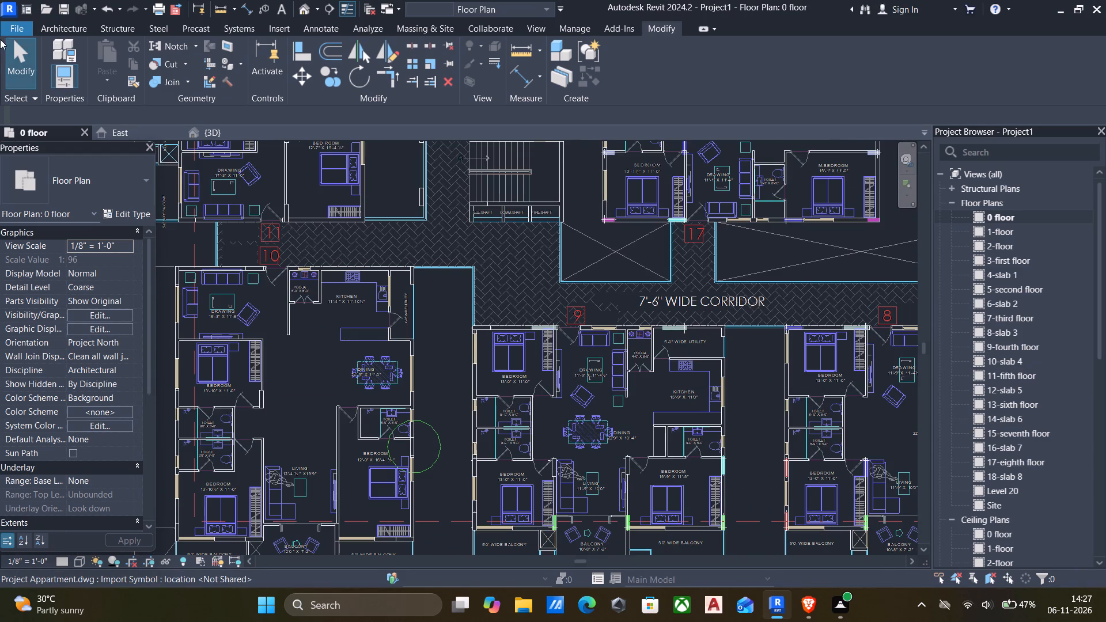
Duplicate the 8" x 3' rectangular column type as a new type named 8" x 4'.
click(69, 29)
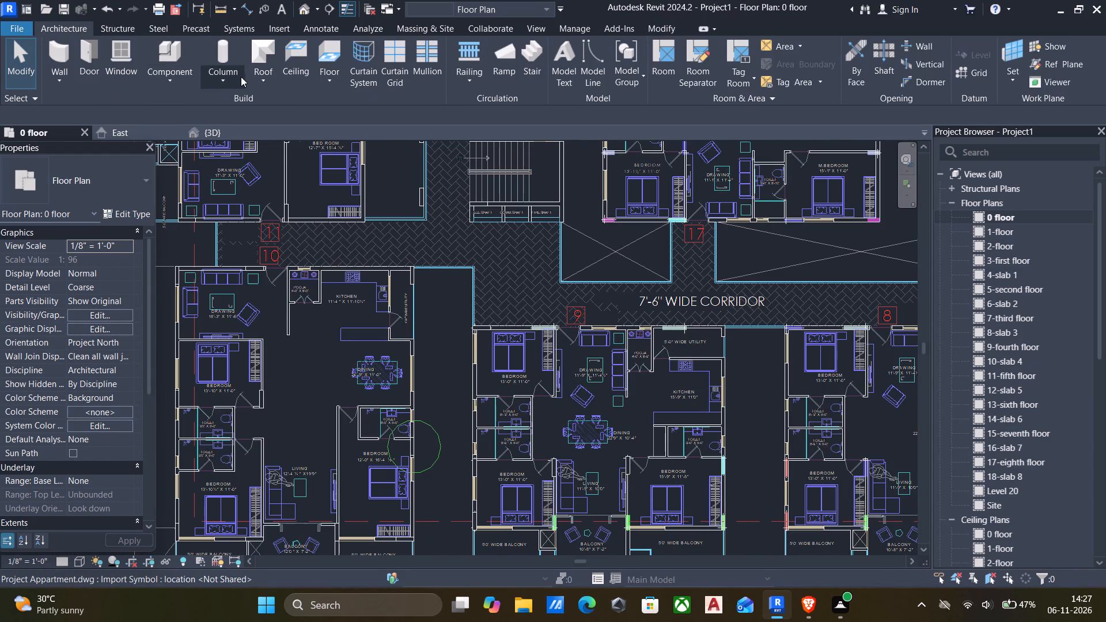
click(224, 79)
click(245, 134)
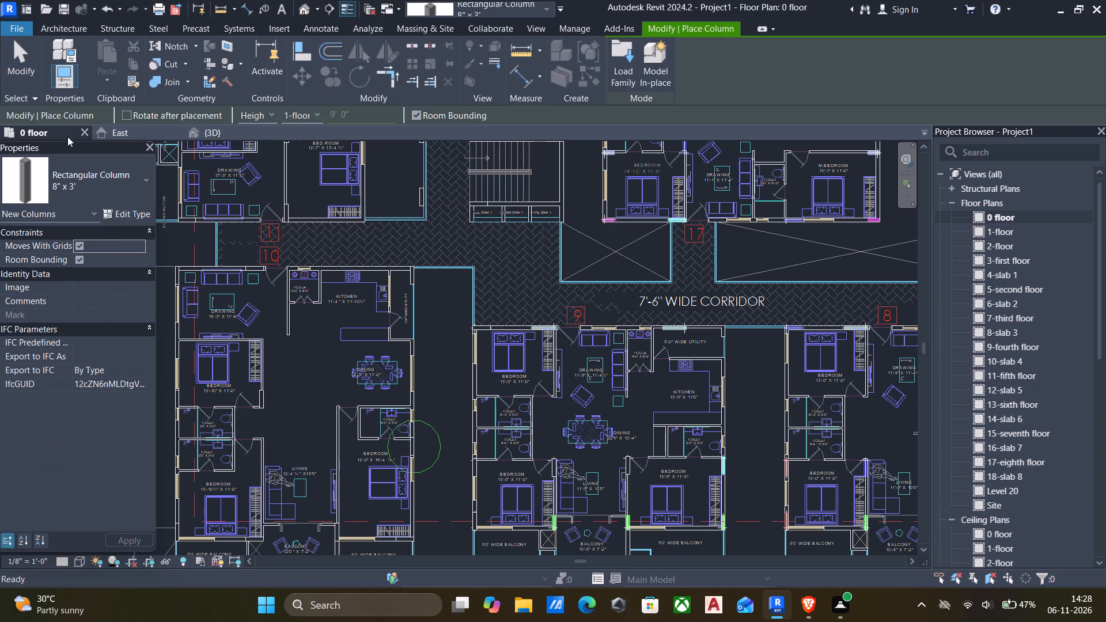
click(131, 212)
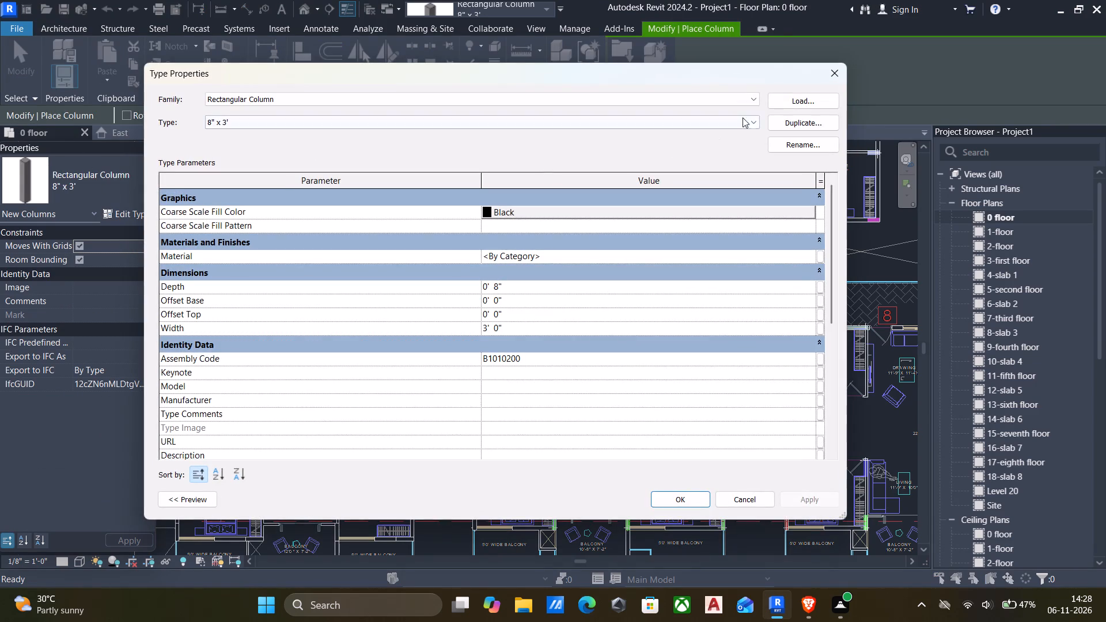
click(788, 127)
key(BackSpace)
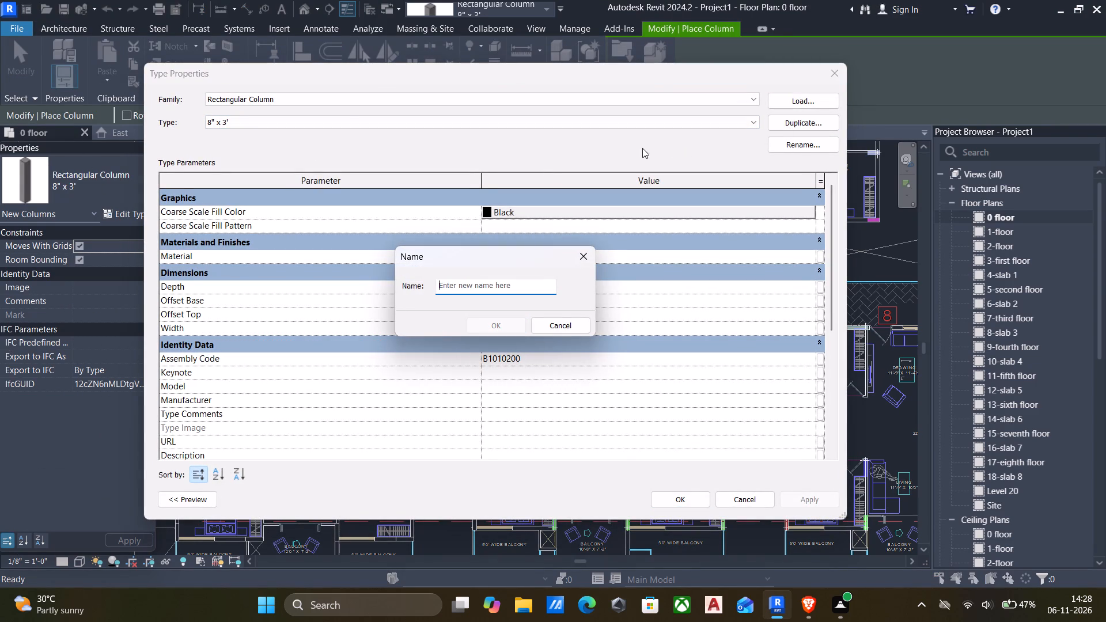
key(9)
key(BackSpace)
text(8')
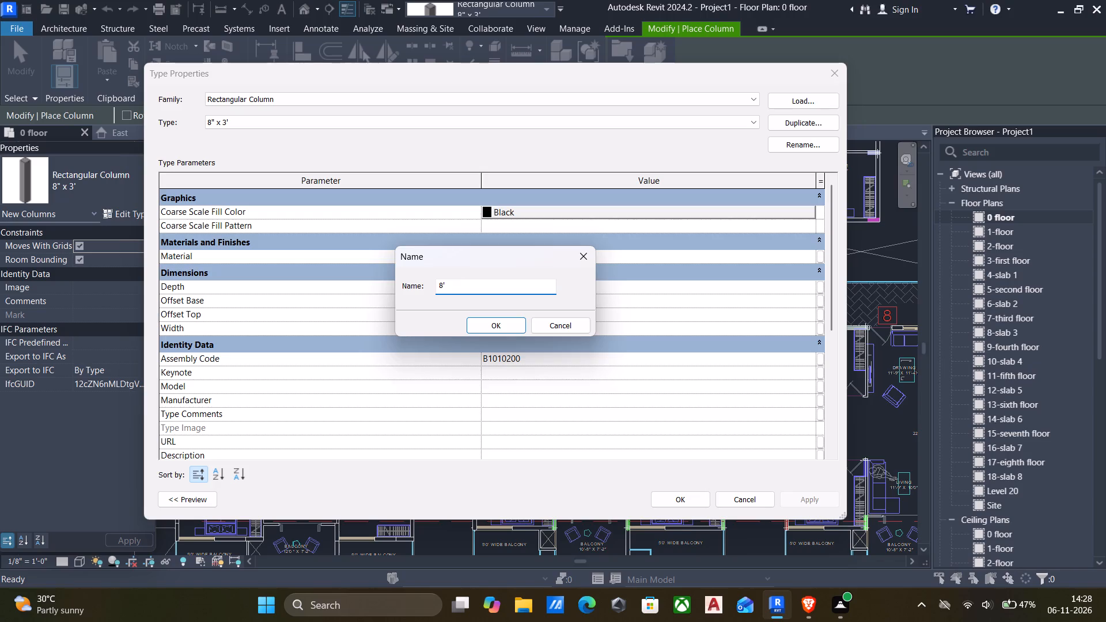
key(BackSpace)
text(" x)
key(space)
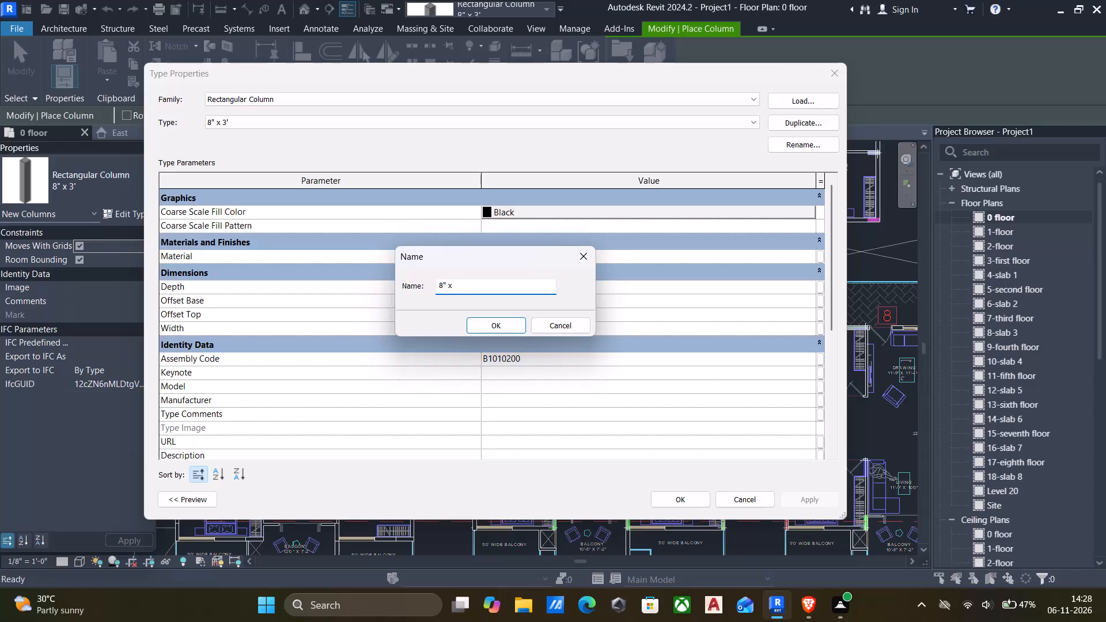
text(4')
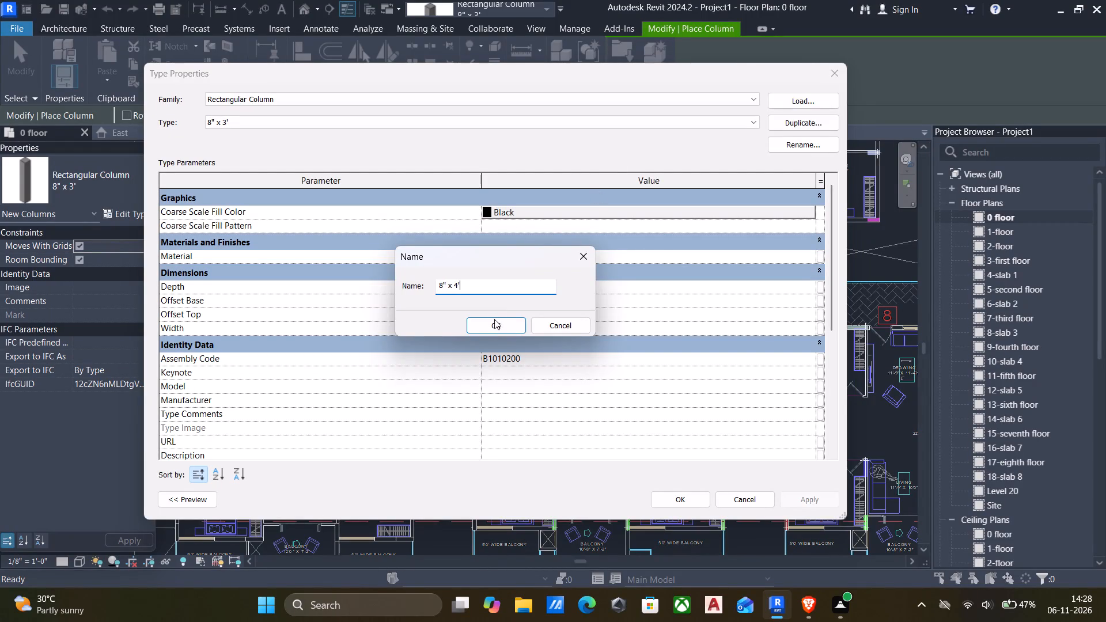
click(492, 327)
Set the width of the 8" x 4' column type to 4' and apply it.
click(532, 325)
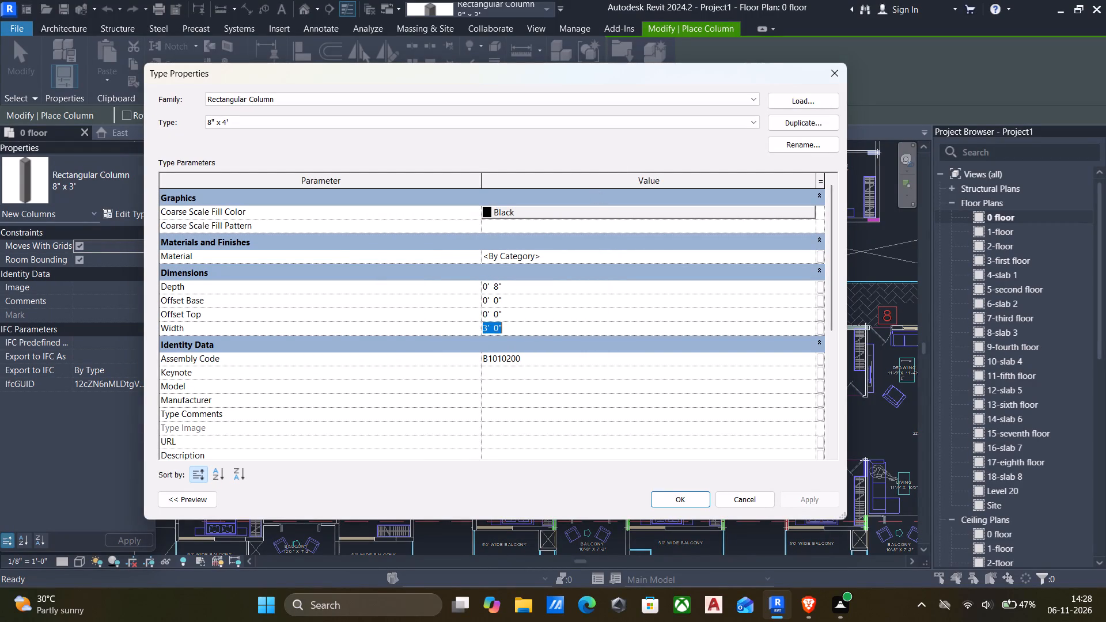
text(4')
key(Return)
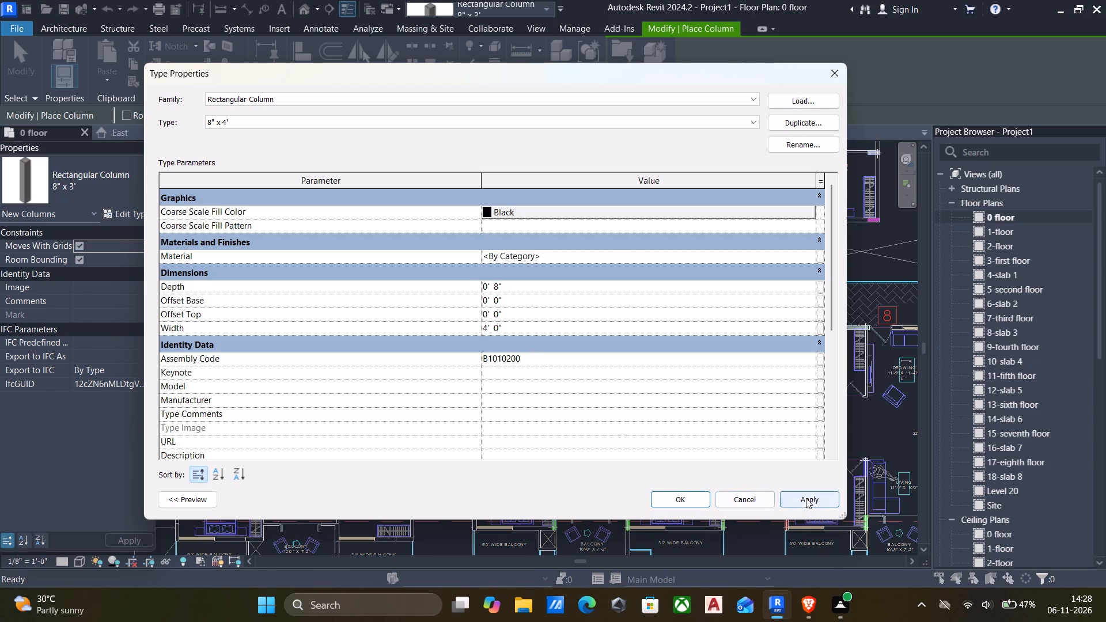
click(806, 498)
click(682, 496)
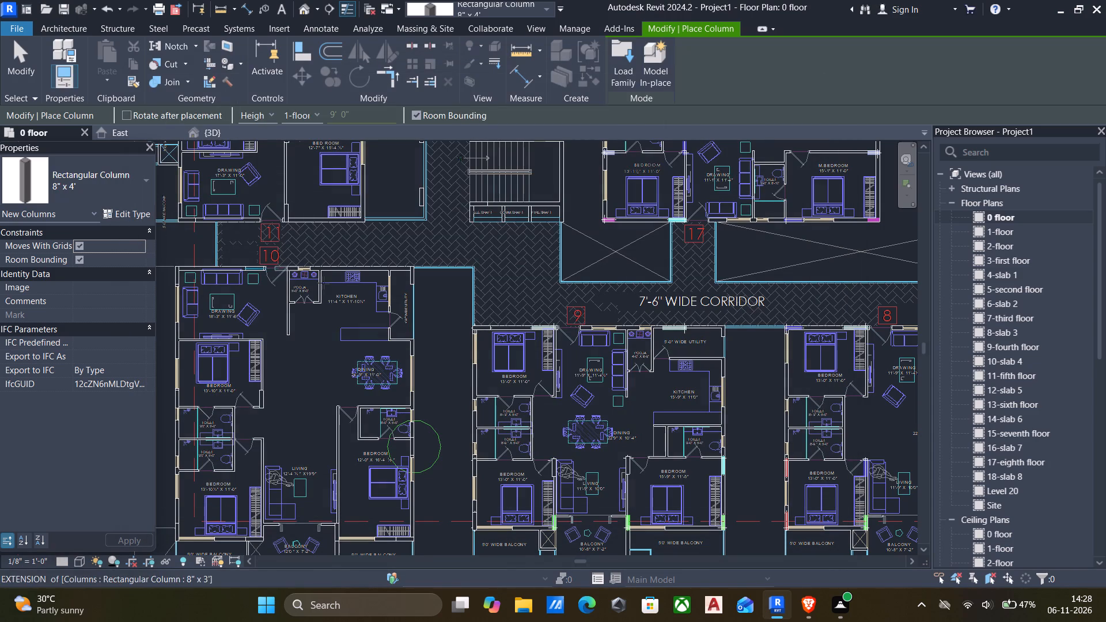
Place an 8" x 4' column over the pale teal outline in apartment 9's corridor wall, above the 13'-0" x 11'-0" bedroom's wardrobe.
scroll(581, 342, up, 4)
scroll(509, 324, up, 4)
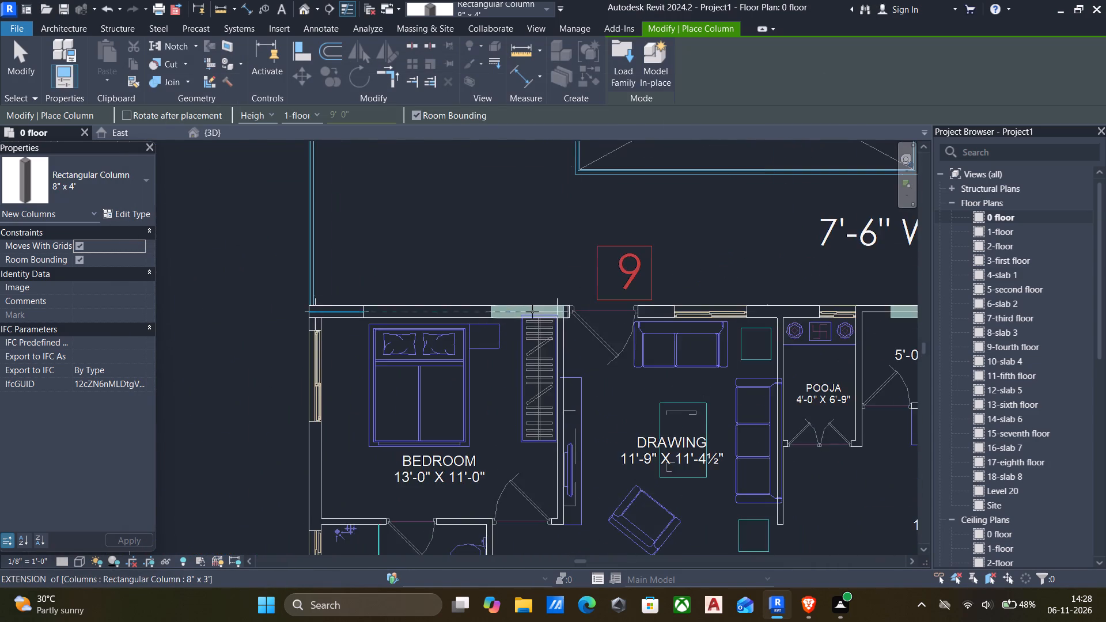
scroll(533, 312, up, 4)
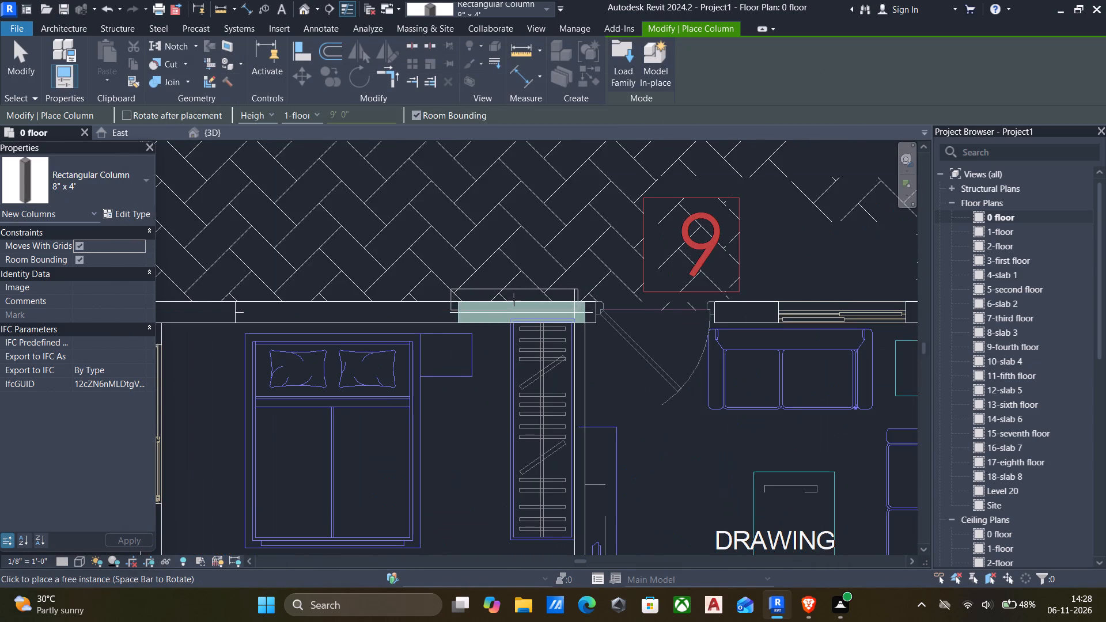
scroll(514, 299, up, 4)
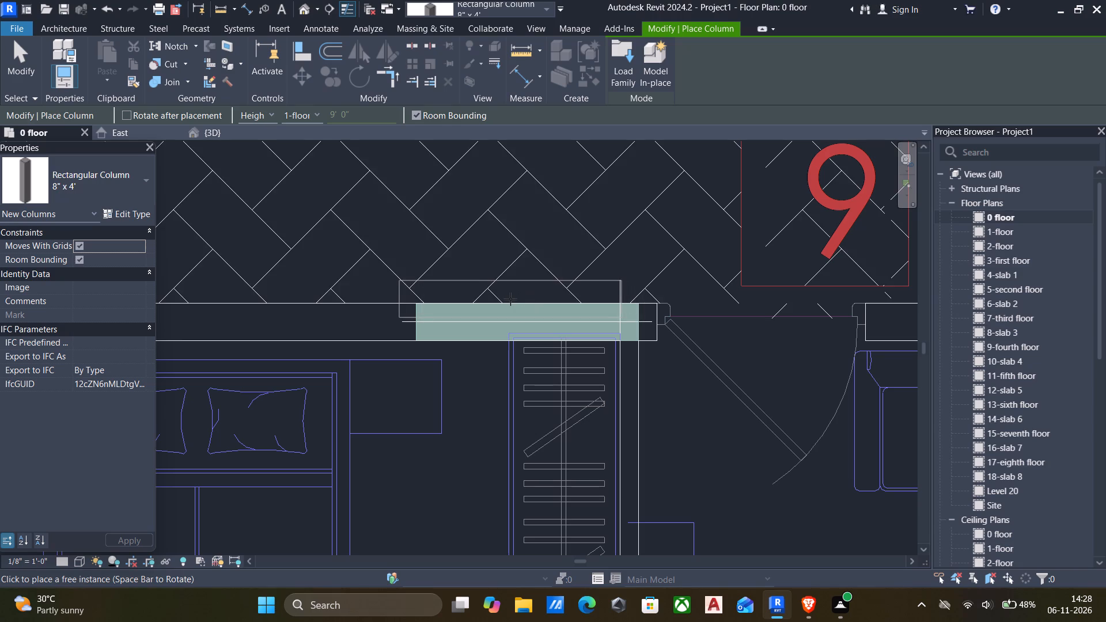
click(510, 299)
Place an 8" x 4' column over the pale teal outline in the corridor wall of apartment 9's 5'-0" wide utility.
scroll(510, 299, down, 13)
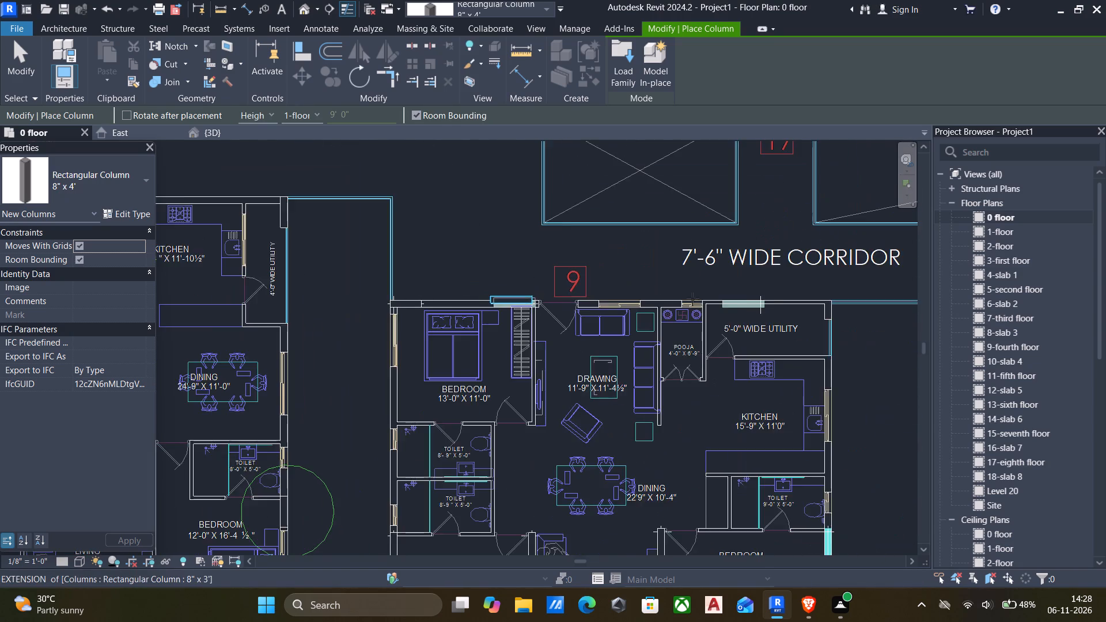
scroll(763, 299, up, 5)
scroll(703, 307, up, 5)
scroll(628, 309, up, 4)
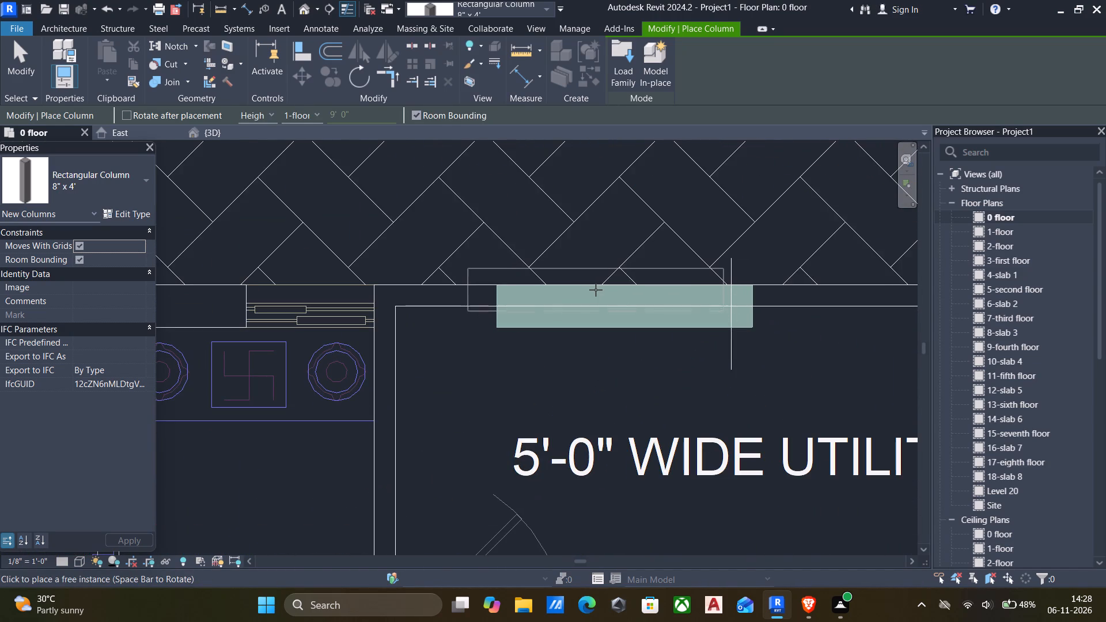
click(596, 290)
Examine the remaining coloured column outlines in apartment 9, from the toilets and dining area to the balcony-side rooms.
scroll(596, 293, down, 12)
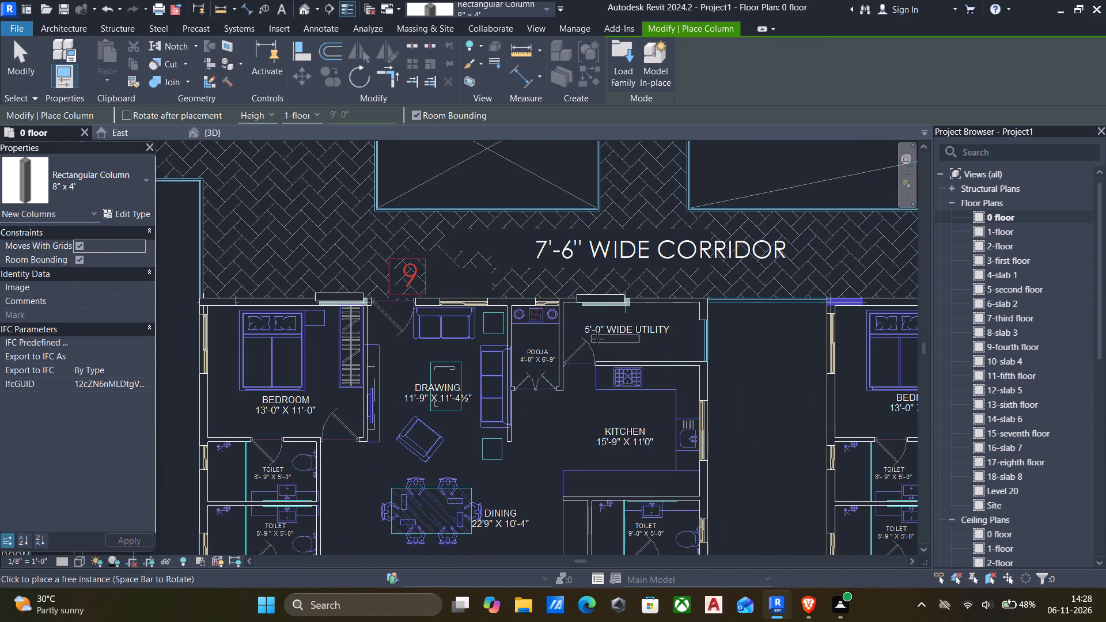
scroll(513, 332, down, 4)
scroll(365, 457, up, 10)
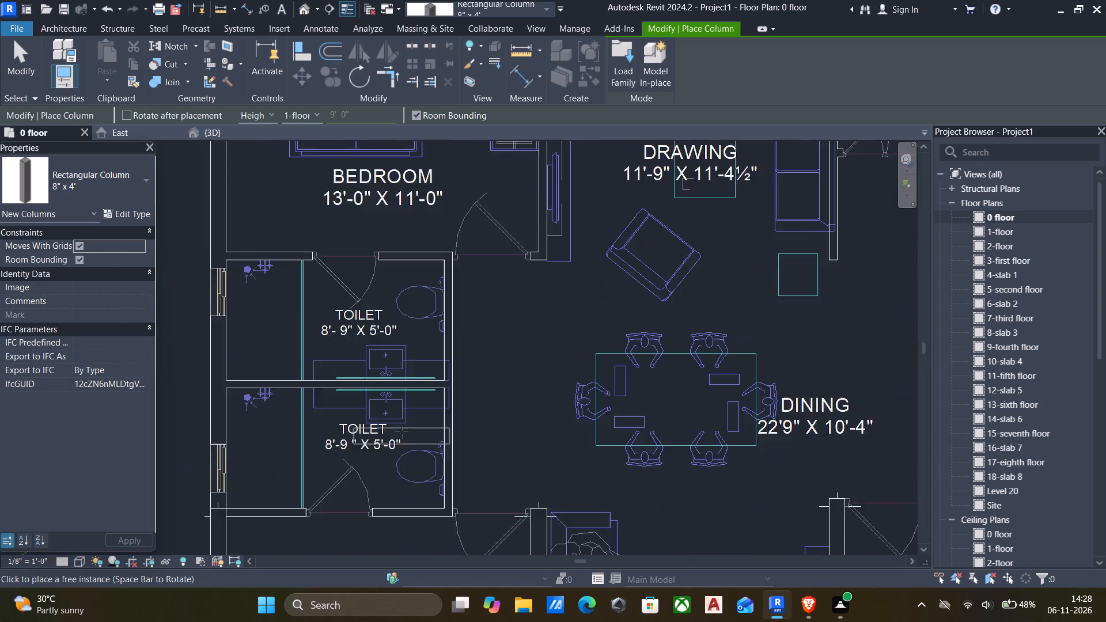
scroll(393, 392, down, 11)
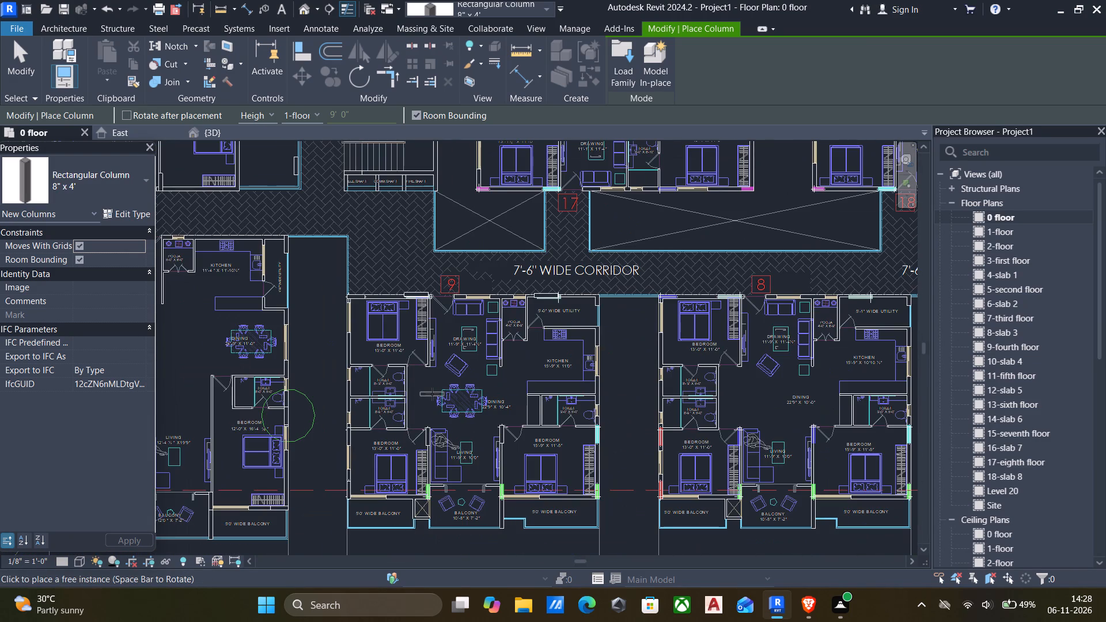
scroll(597, 447, up, 5)
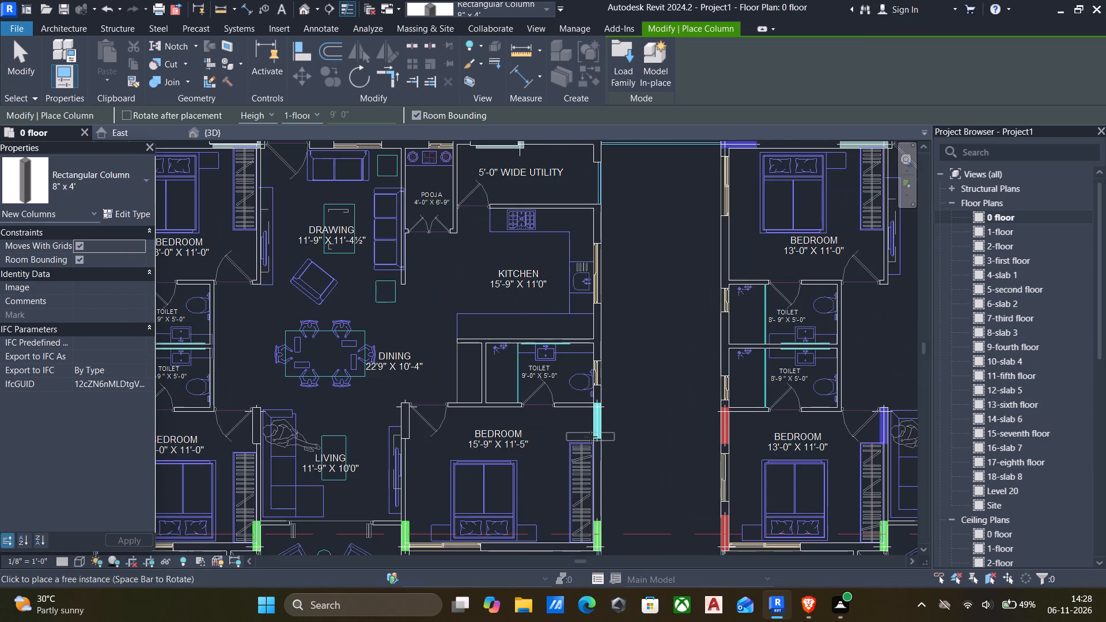
scroll(590, 437, down, 5)
middle_drag(563, 444, 571, 357)
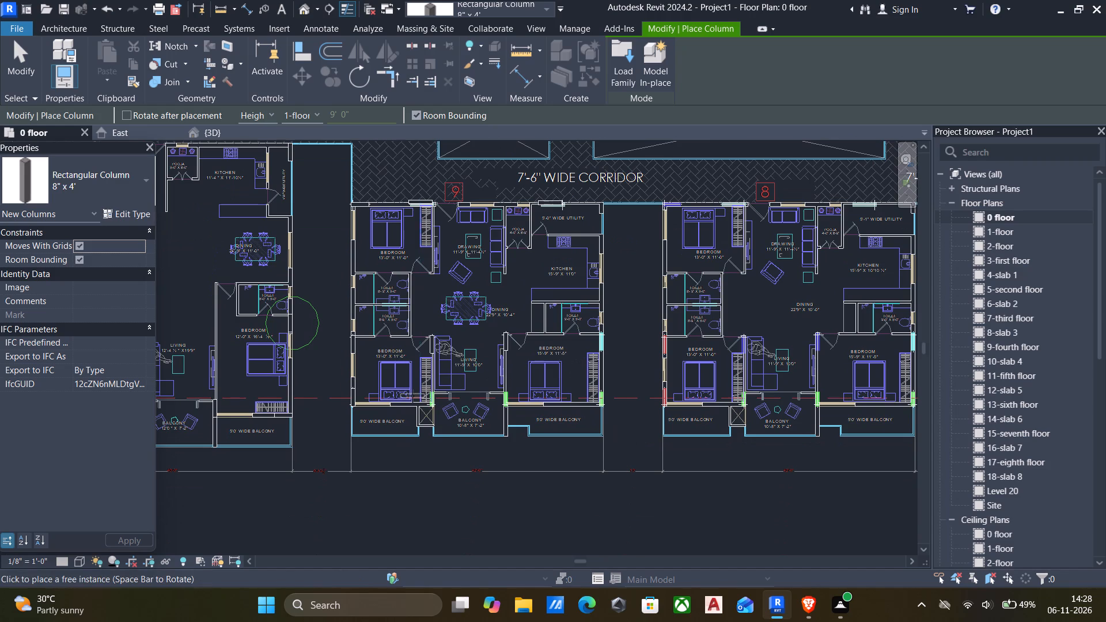
scroll(412, 396, up, 10)
scroll(454, 398, down, 5)
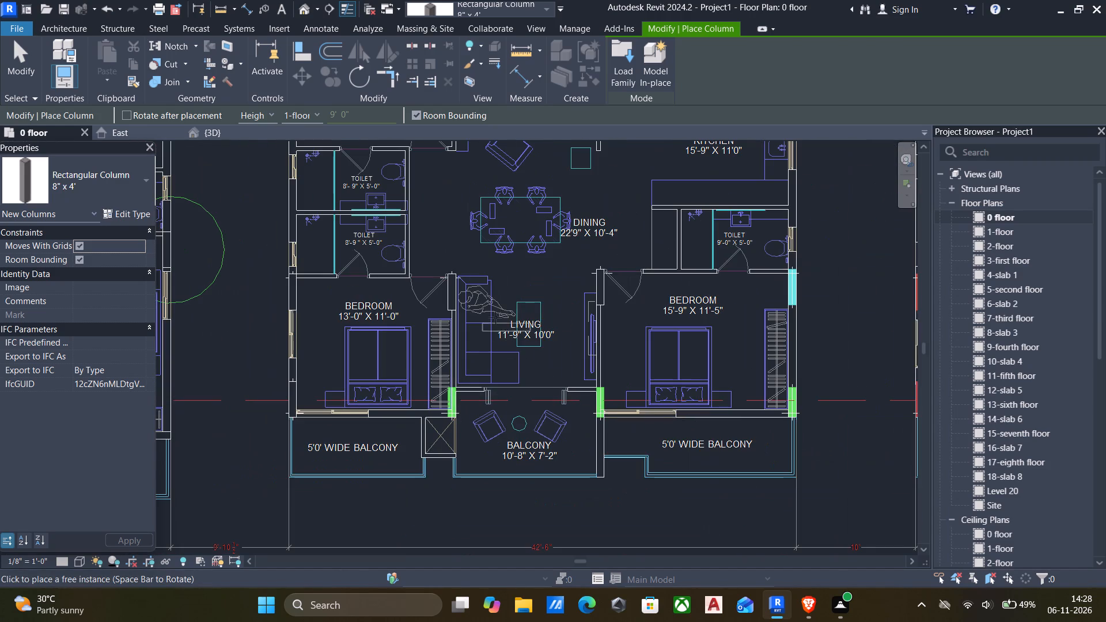
scroll(435, 274, down, 4)
middle_drag(464, 296, 471, 375)
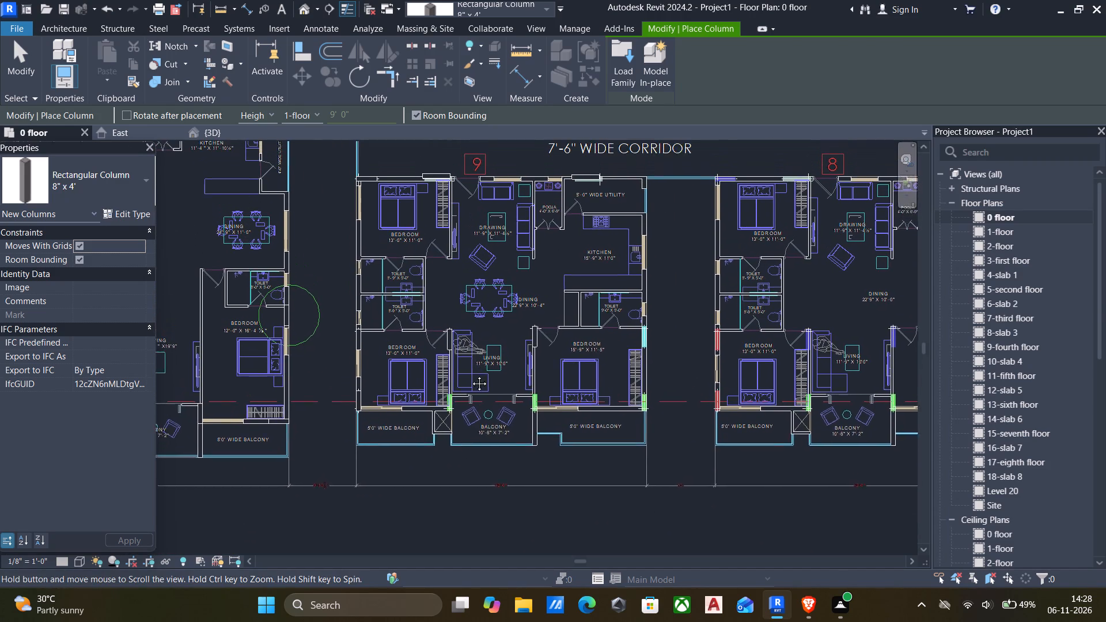
middle_drag(471, 375, 465, 410)
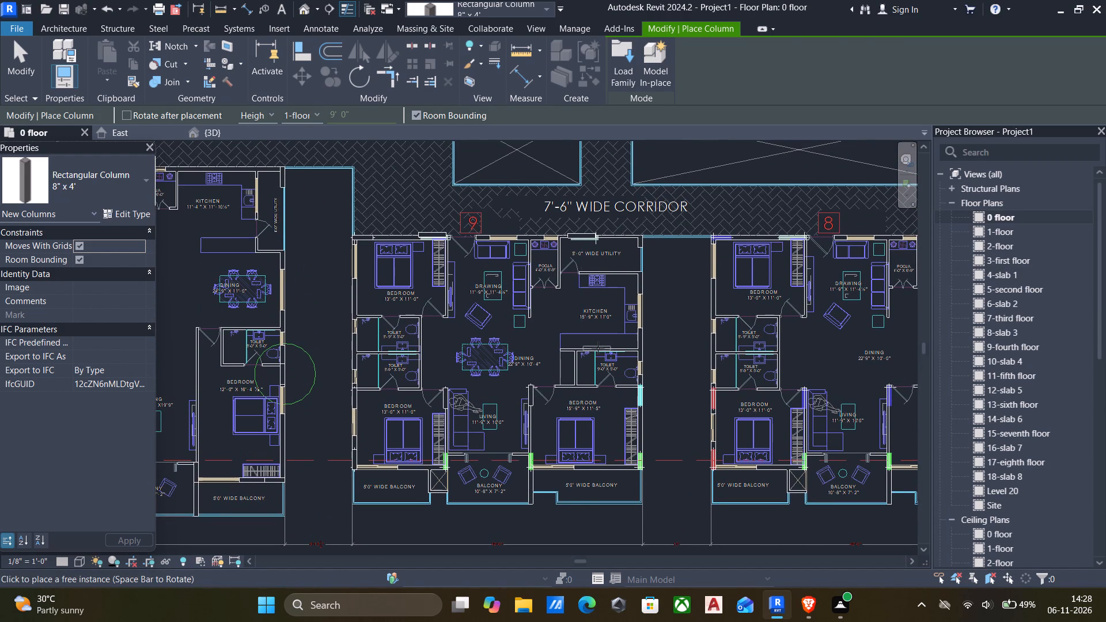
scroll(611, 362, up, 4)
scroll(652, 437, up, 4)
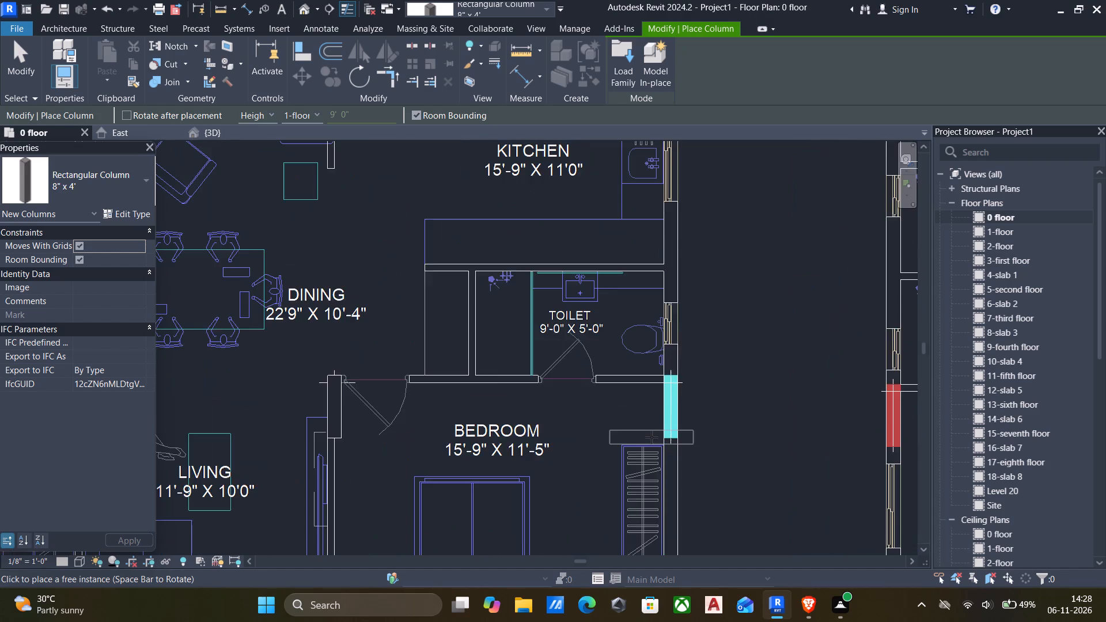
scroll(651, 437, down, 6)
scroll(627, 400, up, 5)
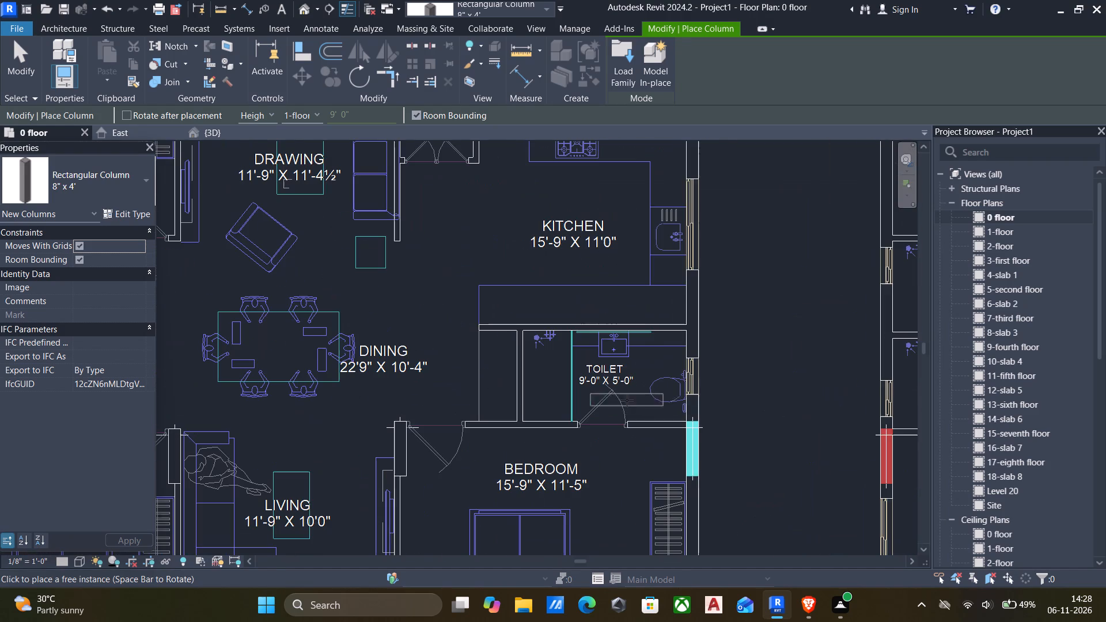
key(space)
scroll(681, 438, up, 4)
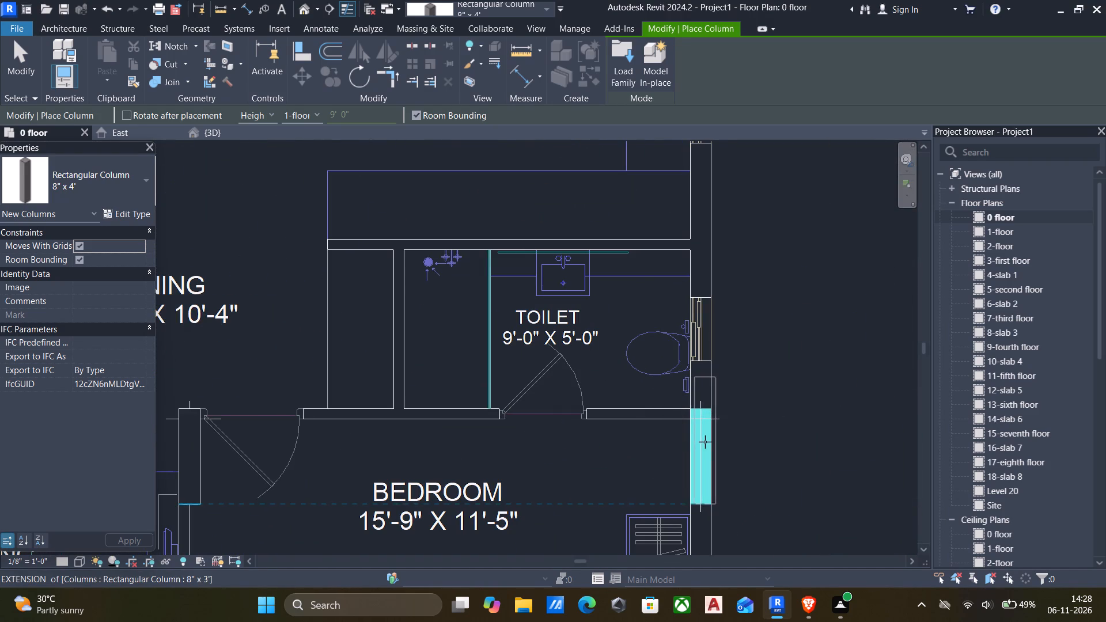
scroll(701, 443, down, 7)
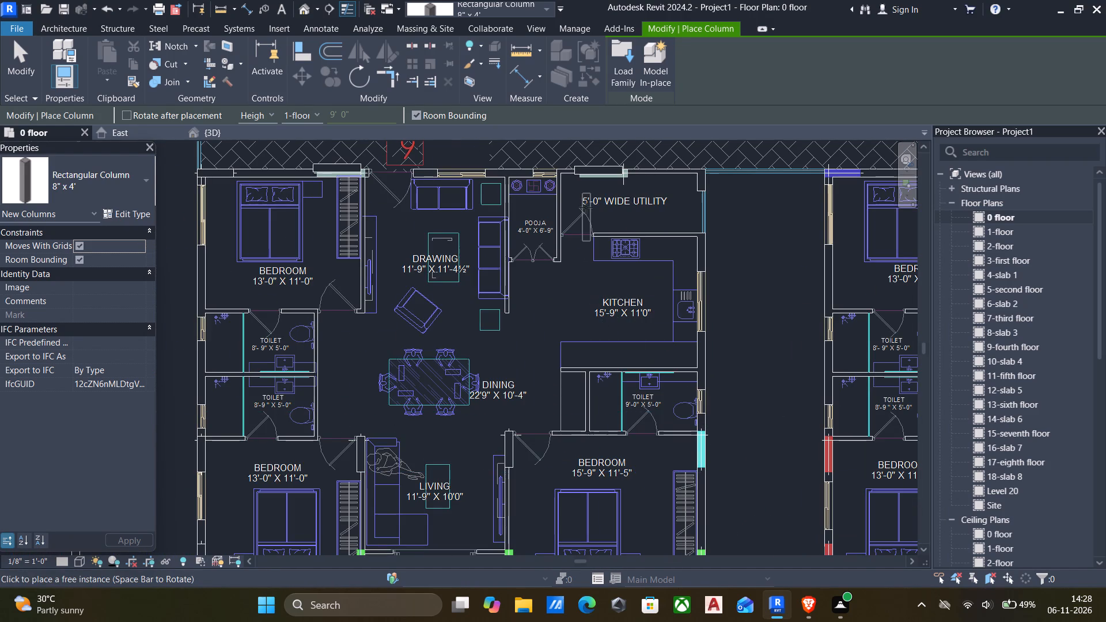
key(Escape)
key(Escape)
Align the 8" x 4' column at apartment 9's utility with the teal outline's utility-side face and the end farther from the pooja room.
middle_drag(601, 204, 614, 274)
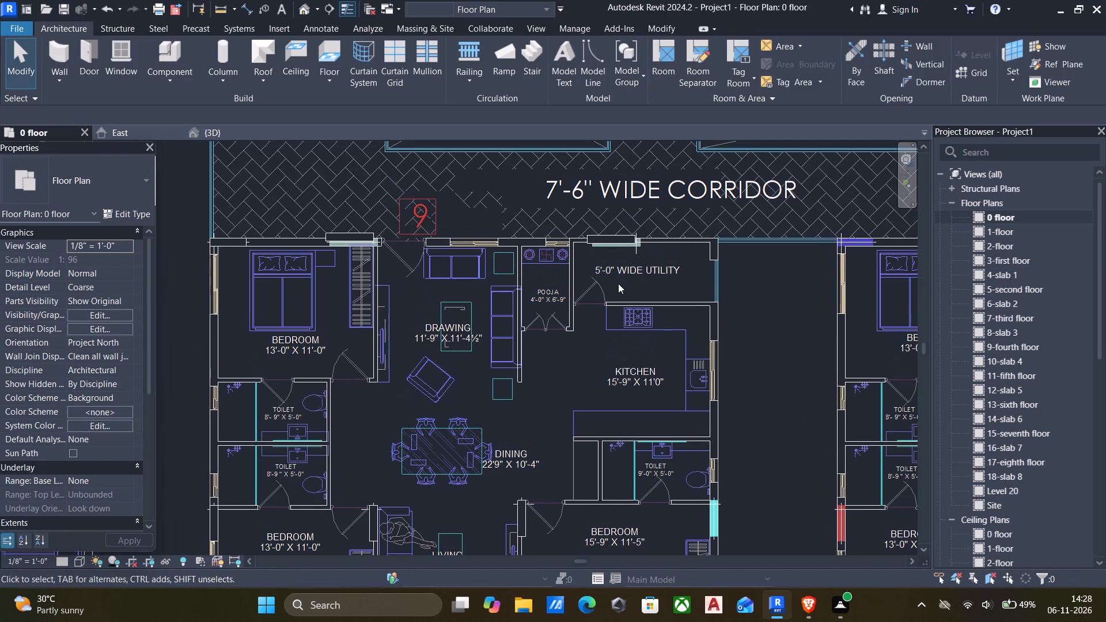
key(a)
key(l)
scroll(652, 251, up, 9)
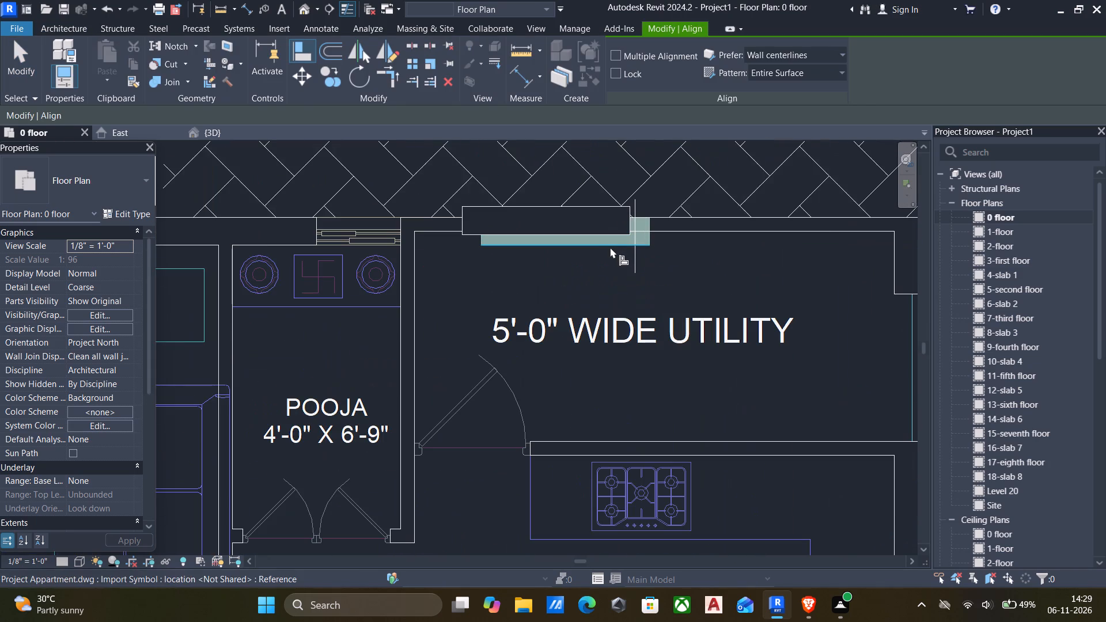
click(609, 248)
click(608, 236)
scroll(655, 233, up, 4)
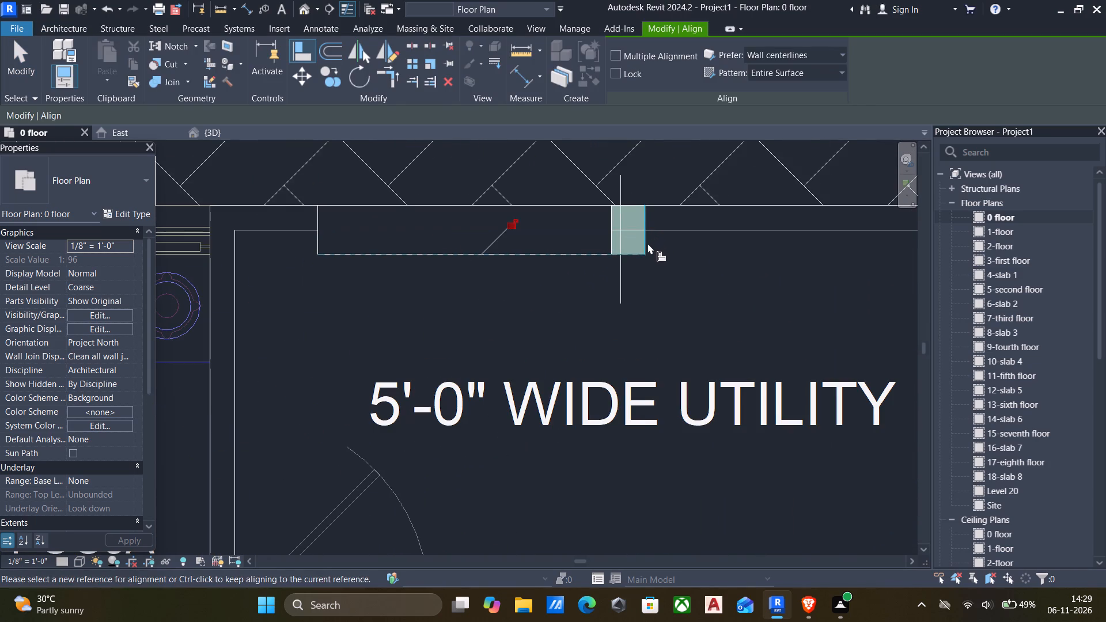
click(646, 244)
click(608, 242)
Align the 8" x 4' column above apartment 9's bedroom wardrobe with the teal outline's entrance-door end and the wall's corridor-side face.
scroll(608, 248, down, 7)
scroll(523, 269, down, 6)
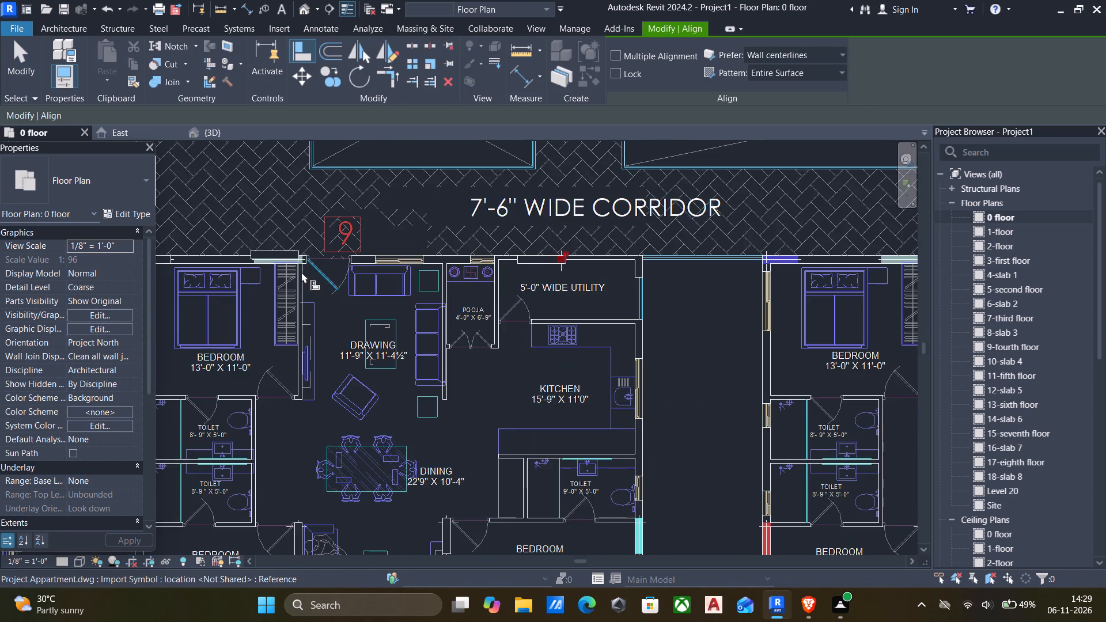
scroll(301, 272, up, 15)
click(318, 248)
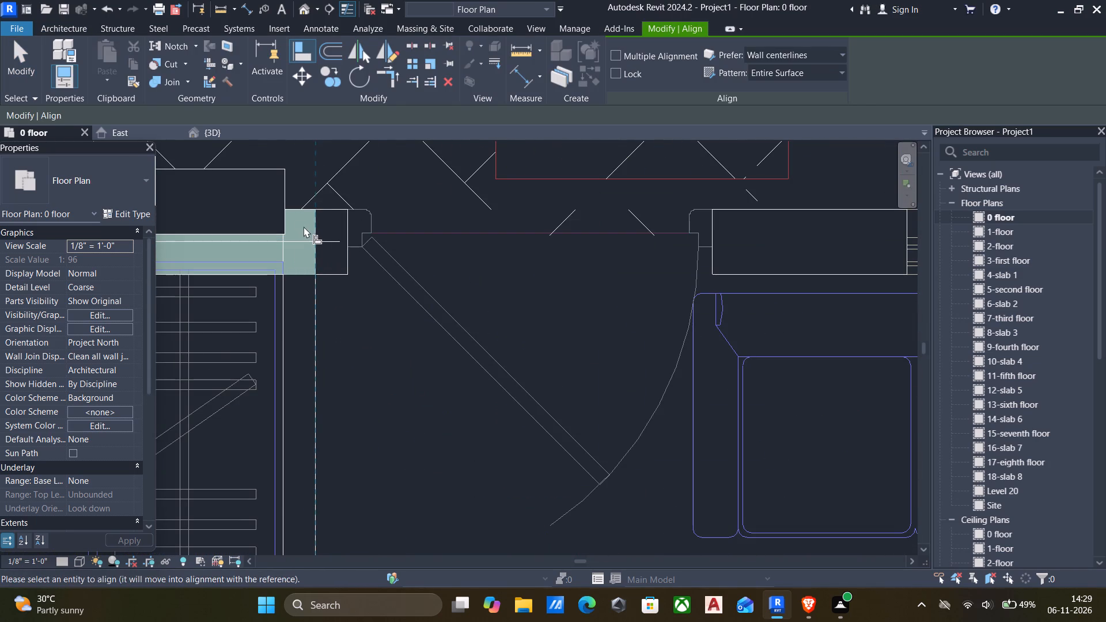
click(286, 217)
click(330, 210)
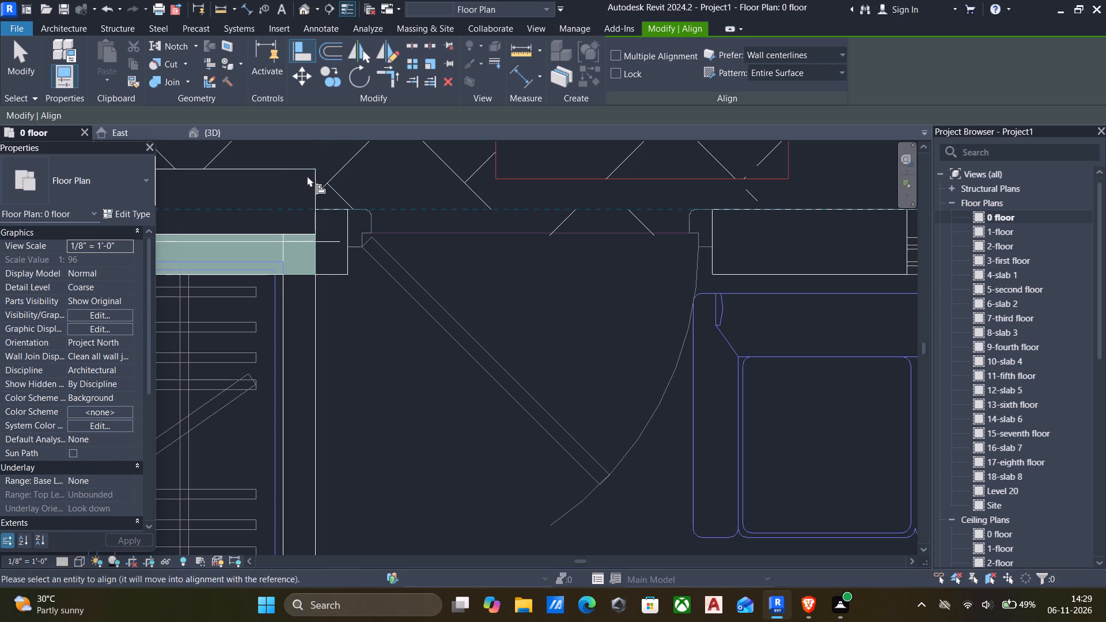
click(297, 170)
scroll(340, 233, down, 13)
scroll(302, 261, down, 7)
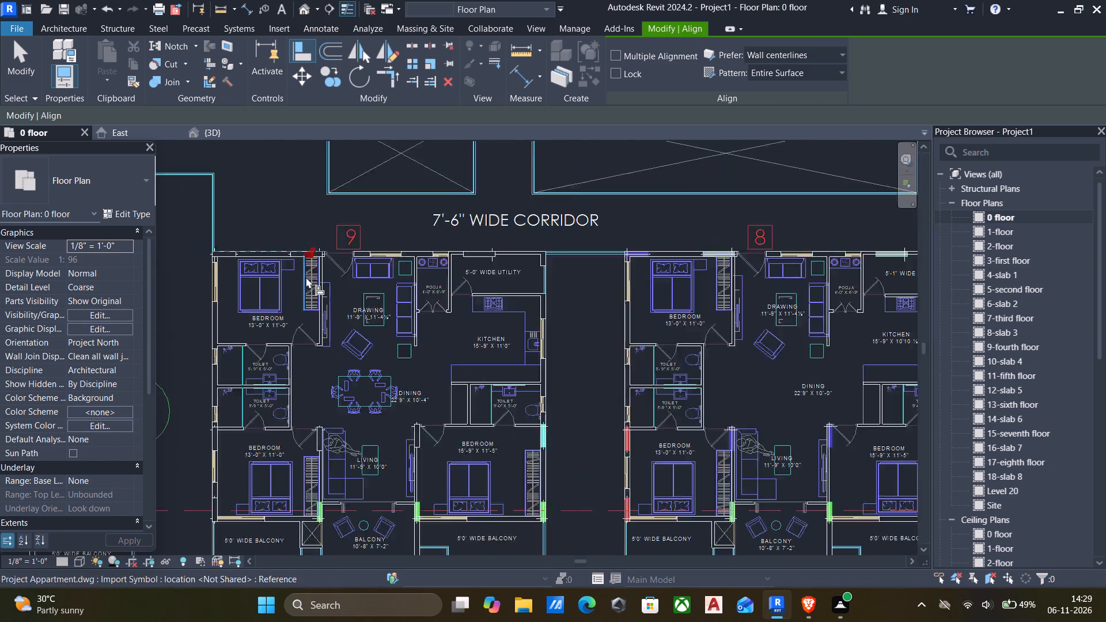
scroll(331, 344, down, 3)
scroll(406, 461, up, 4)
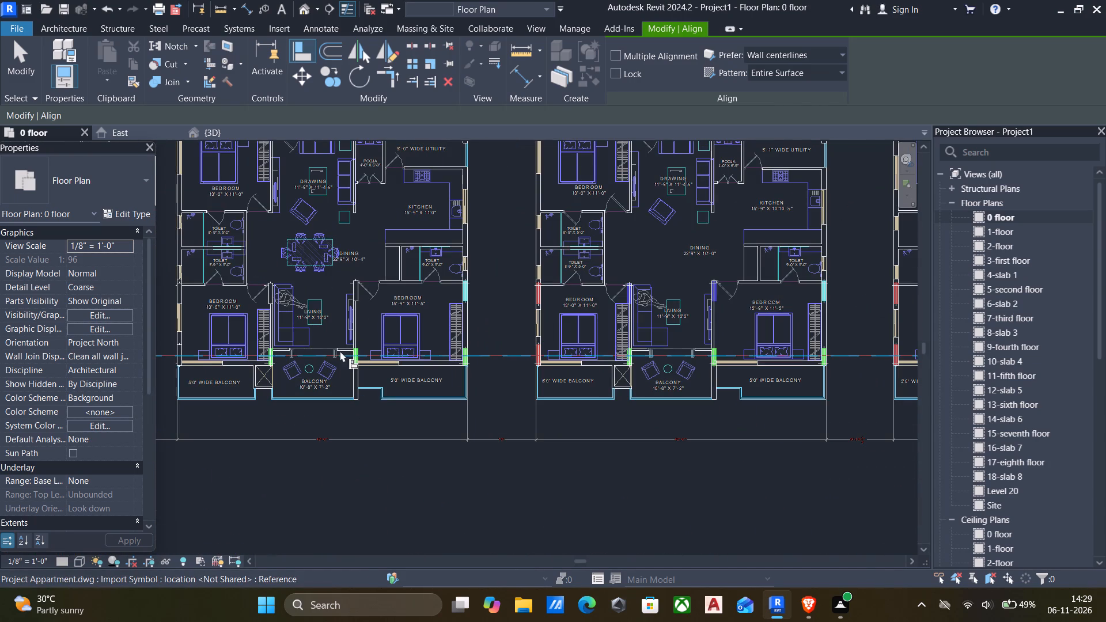
Measure the width and length of the cyan column outline above the wardrobe in apartment 9's 15'-9" x 11'-5" bedroom.
scroll(340, 365, down, 5)
scroll(224, 373, up, 8)
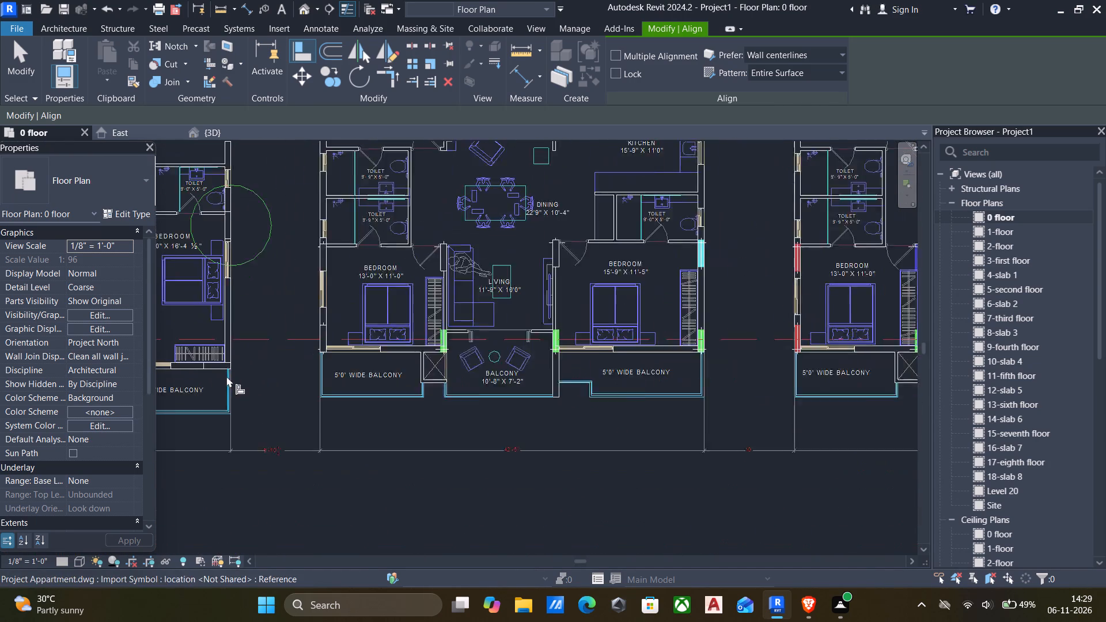
scroll(484, 345, up, 4)
scroll(491, 339, down, 5)
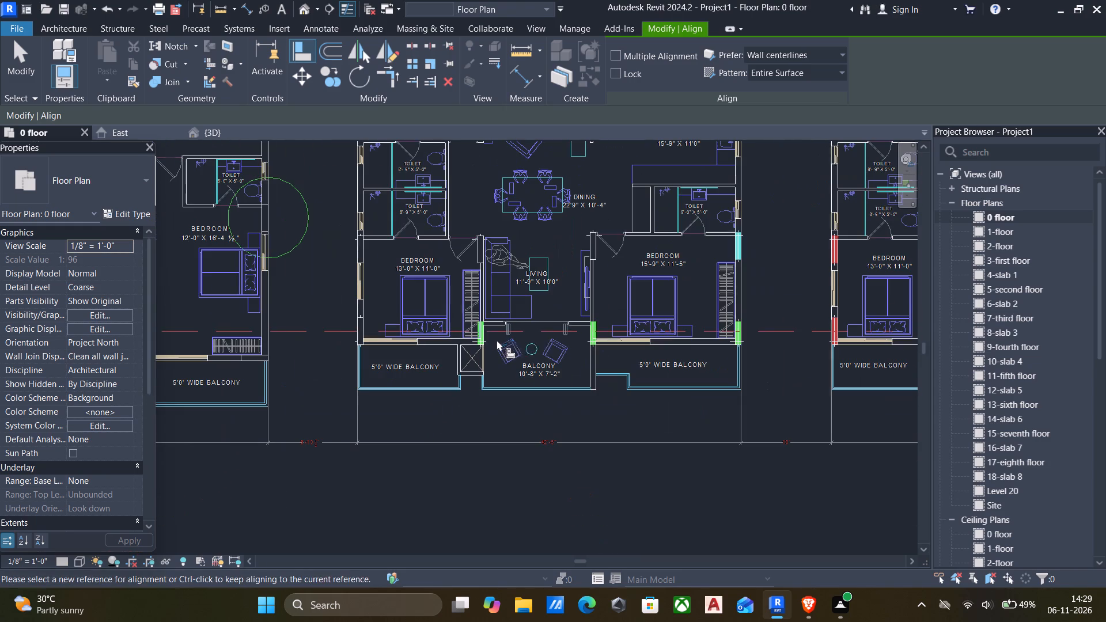
key(Escape)
scroll(748, 262, up, 4)
key(Escape)
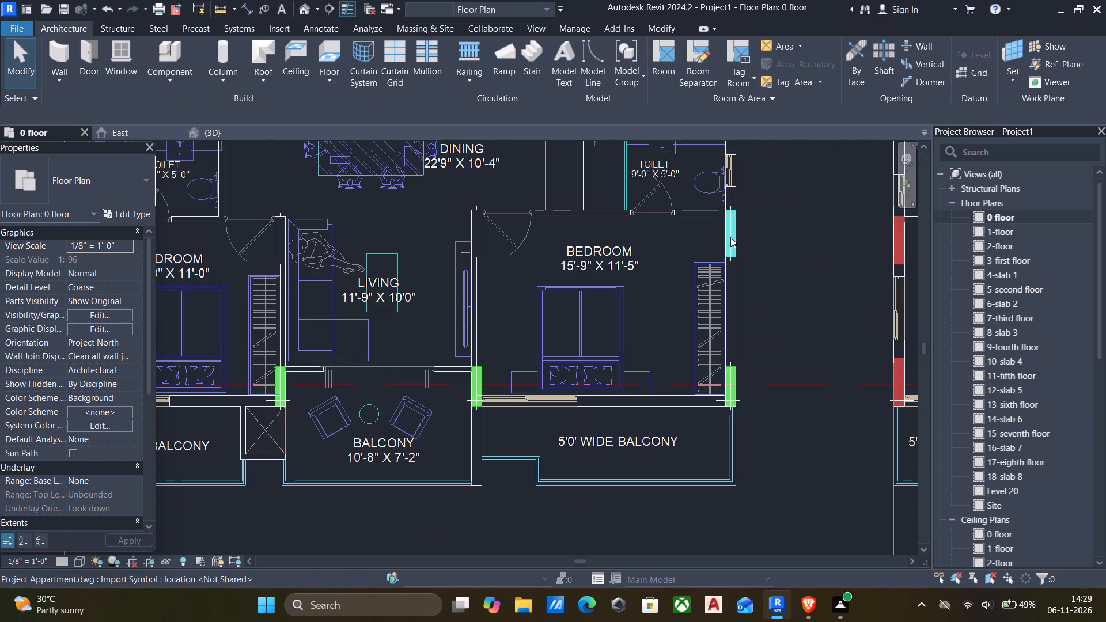
text(di)
scroll(751, 233, up, 5)
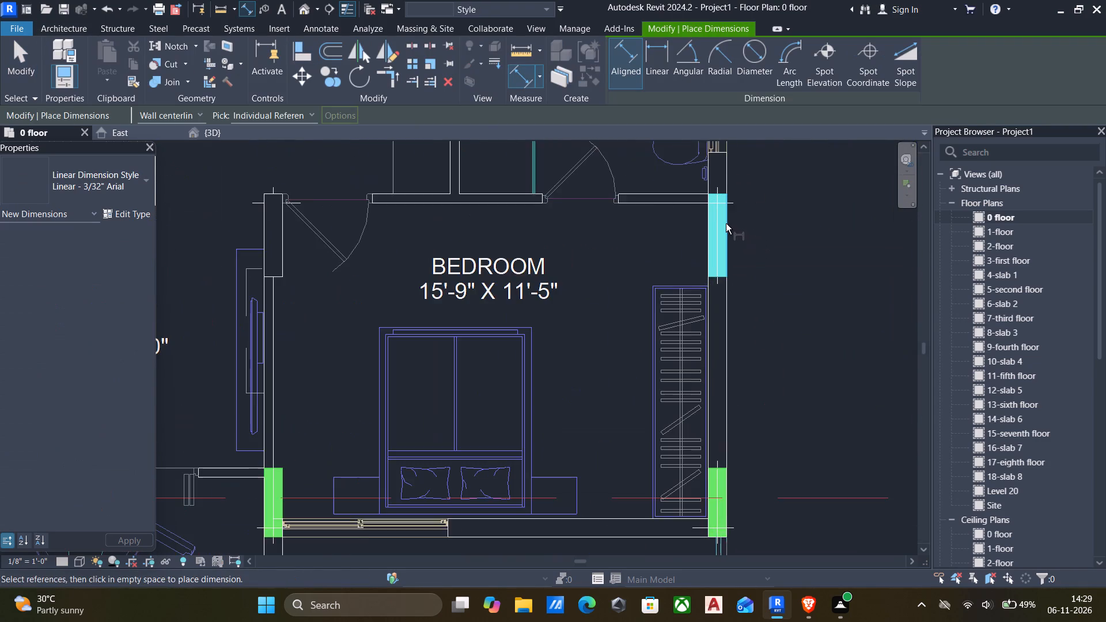
click(730, 223)
click(705, 232)
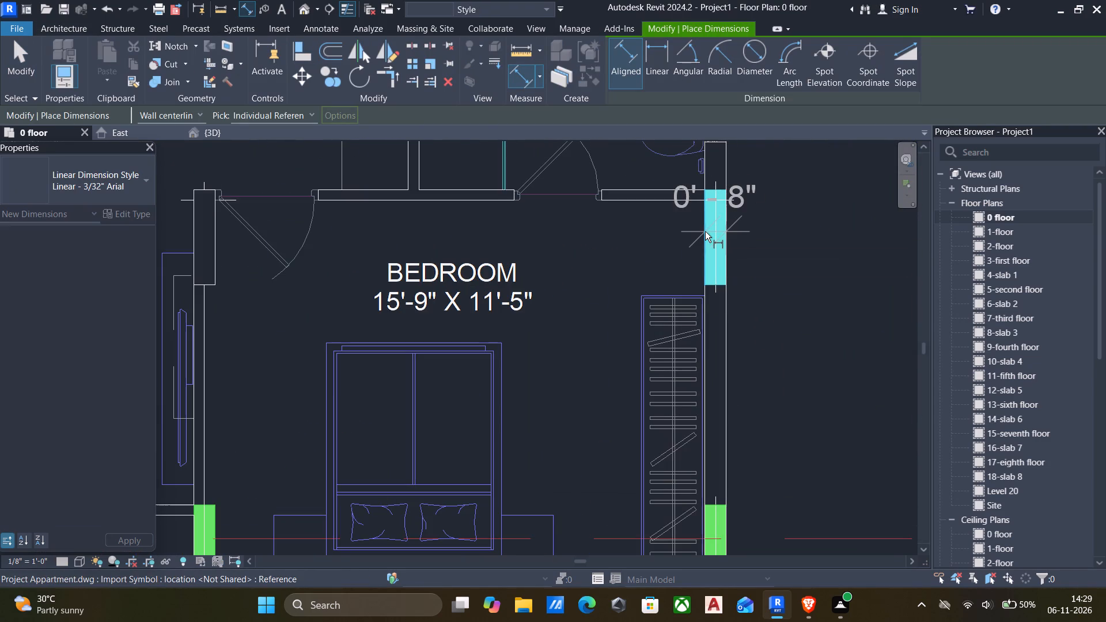
key(Escape)
scroll(728, 297, up, 4)
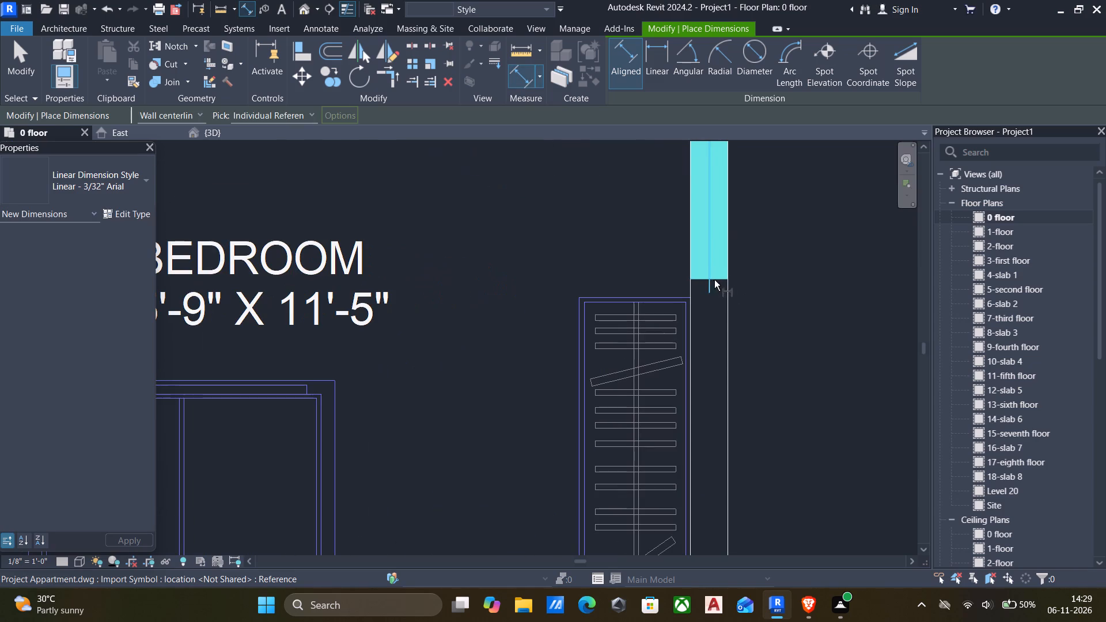
click(721, 278)
scroll(721, 276, down, 7)
scroll(716, 210, up, 6)
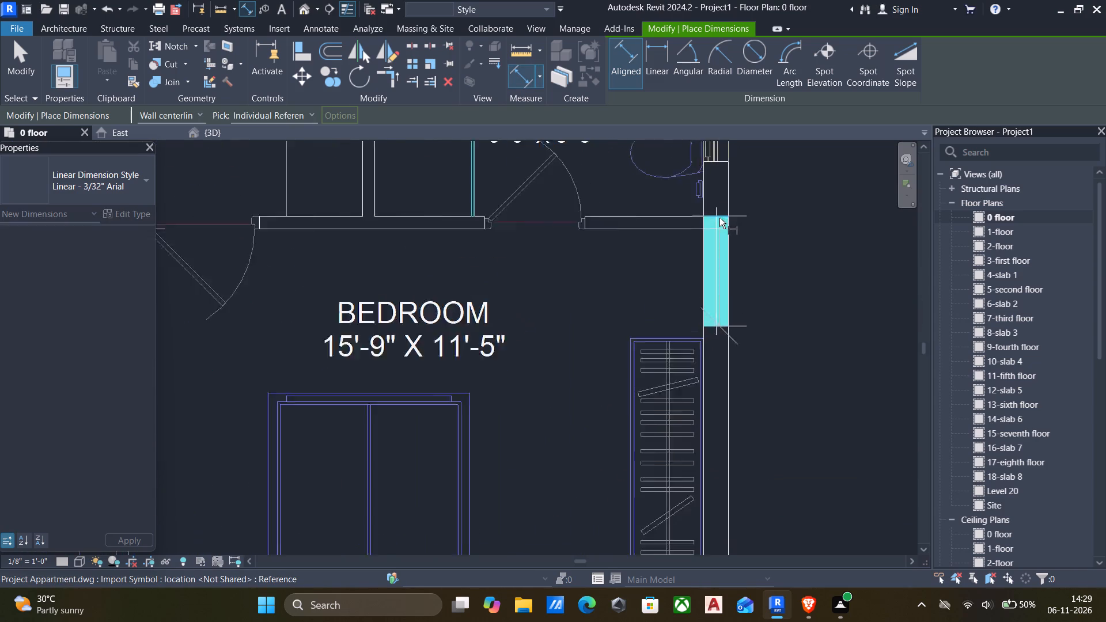
scroll(719, 218, up, 2)
click(724, 219)
scroll(724, 219, down, 6)
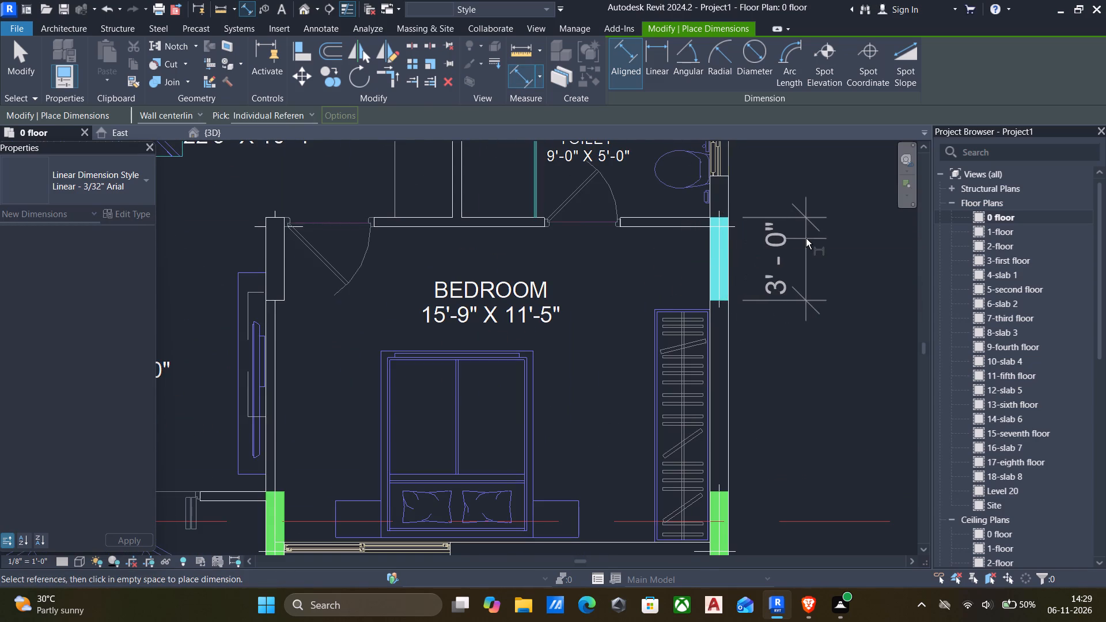
key(Escape)
Dimension the length of the green column outline at the wardrobe-side balcony corner of apartment 9's 15'-9" x 11'-5" bedroom.
scroll(771, 278, down, 7)
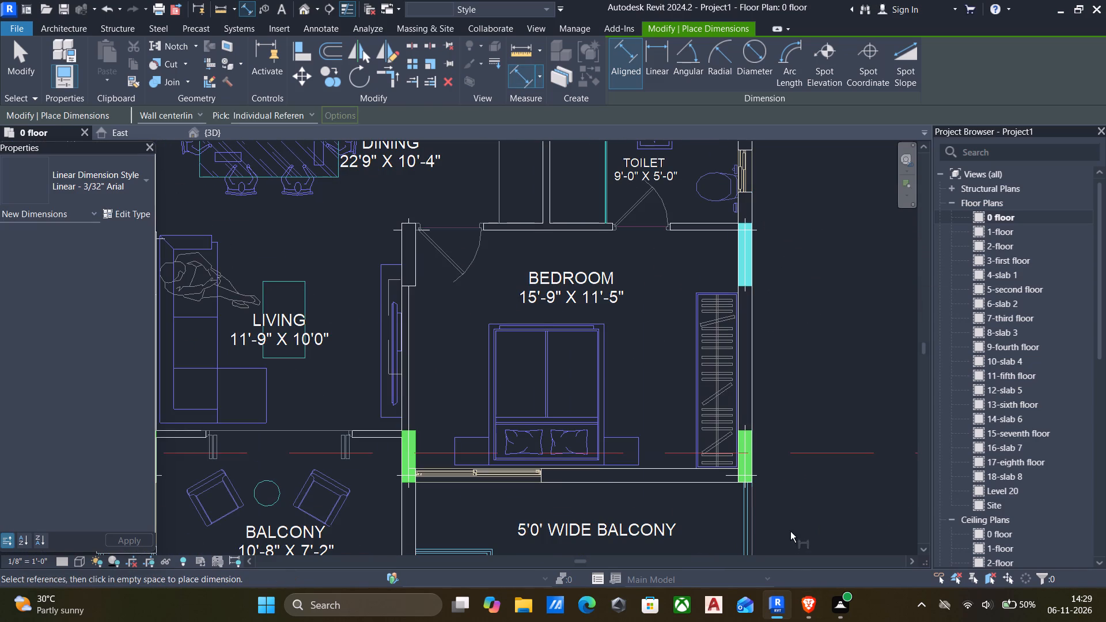
scroll(757, 498, up, 8)
click(753, 475)
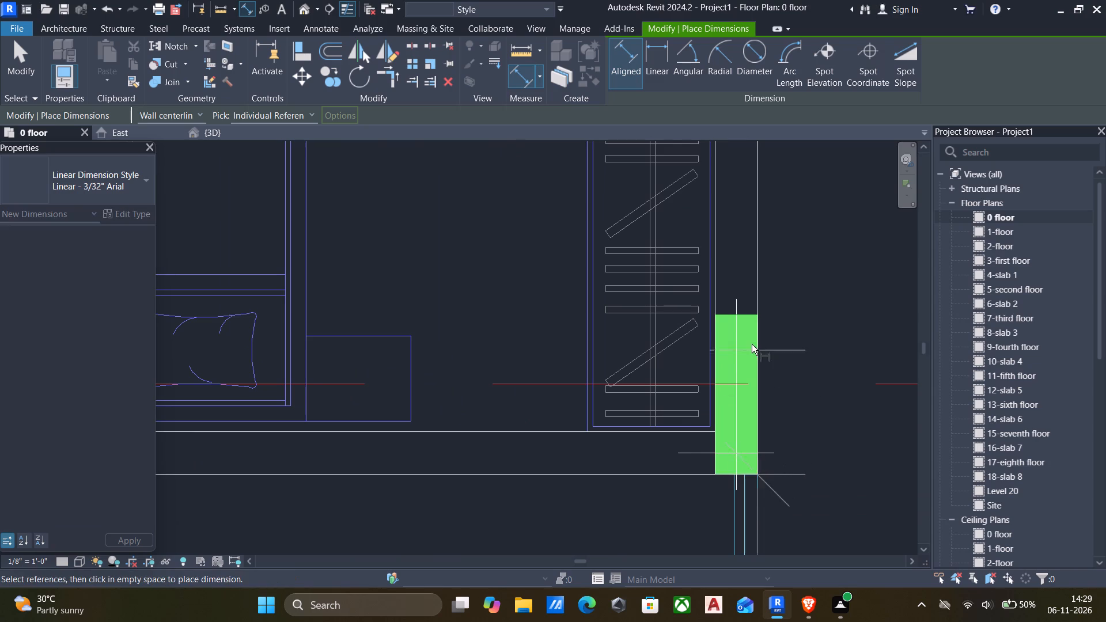
click(752, 315)
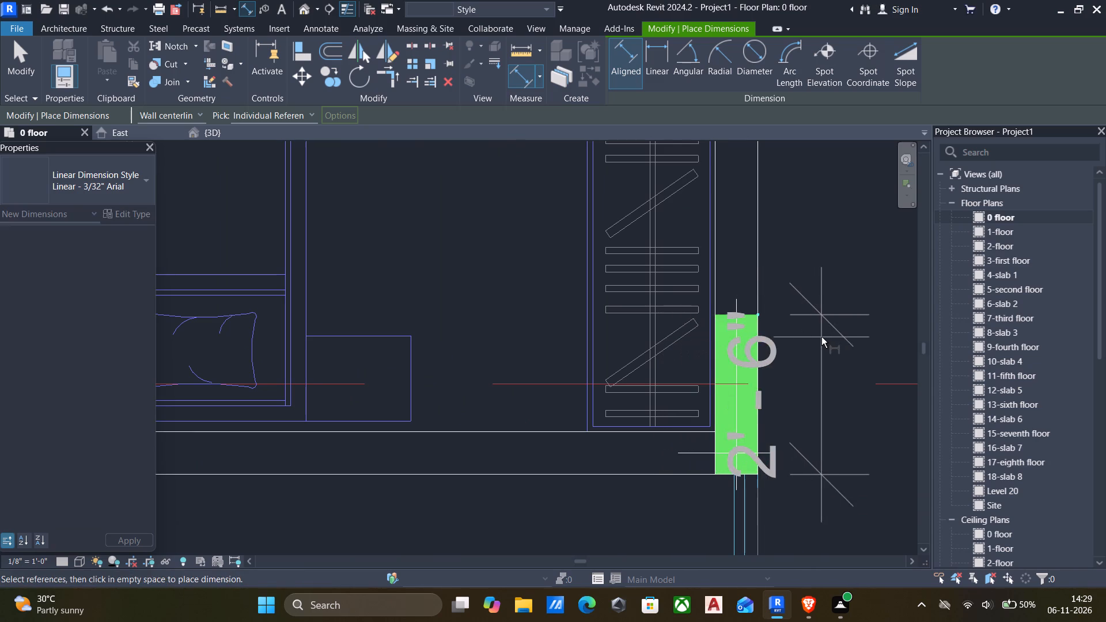
key(Escape)
click(747, 314)
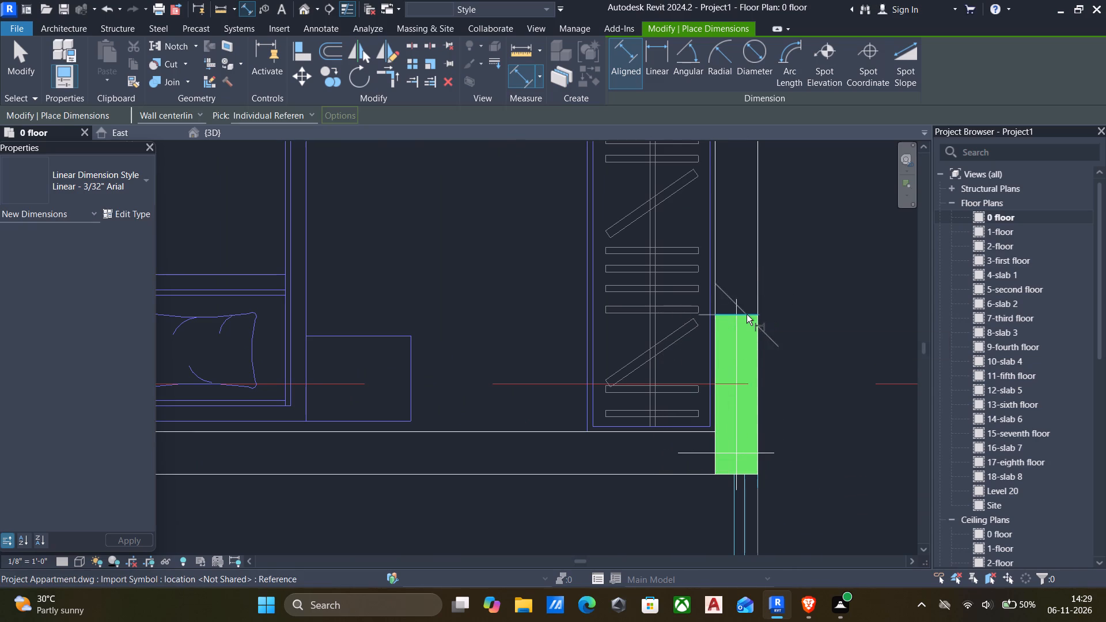
click(755, 473)
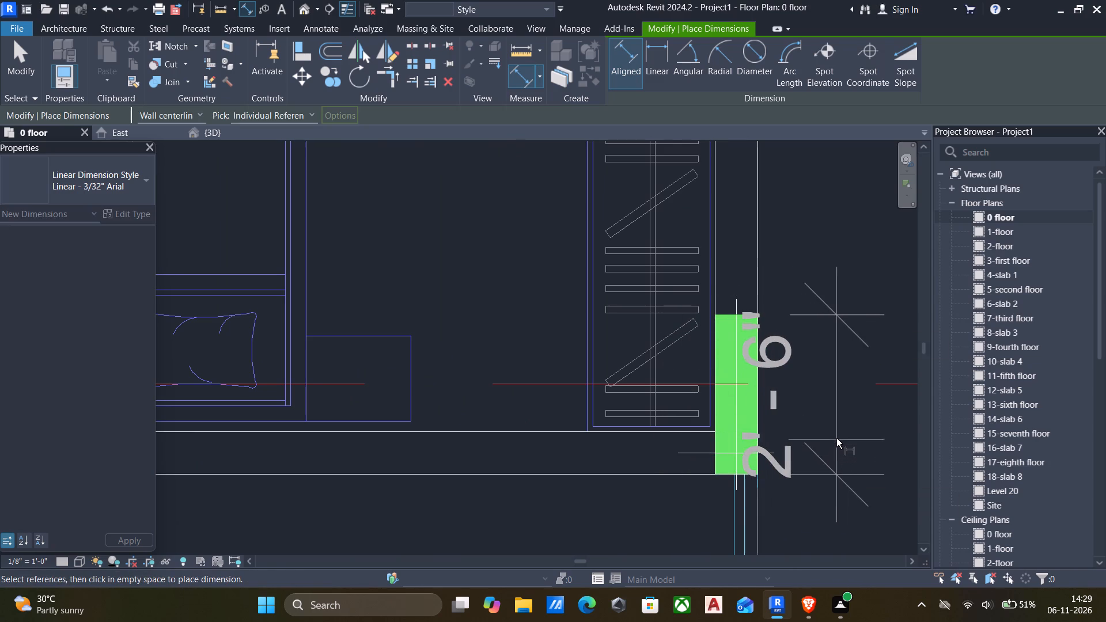
click(840, 421)
key(Escape)
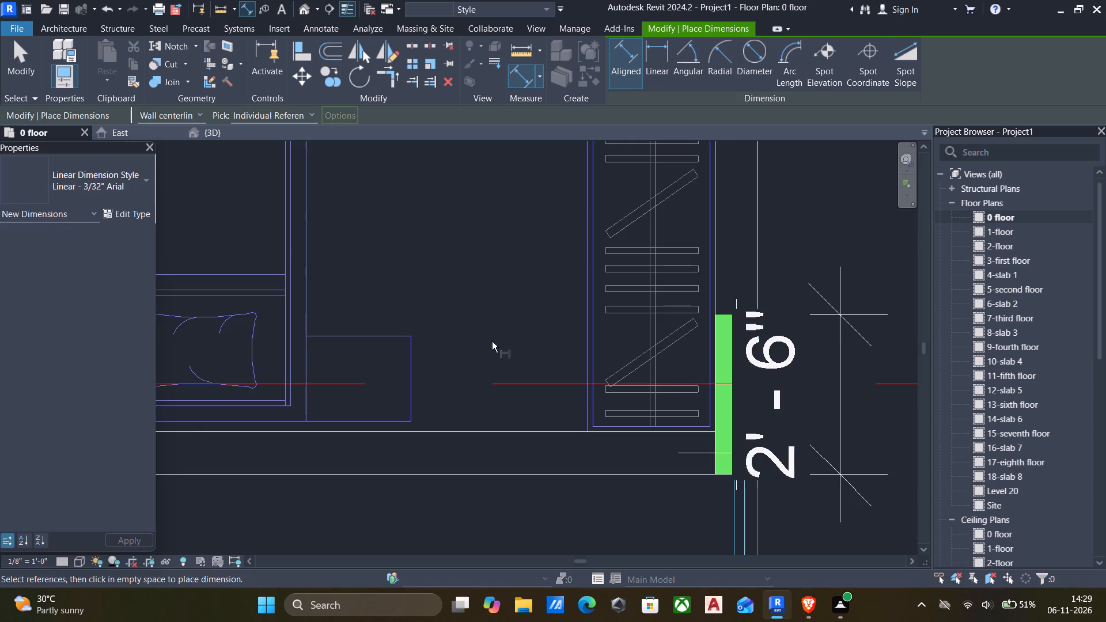
scroll(526, 351, down, 8)
key(Escape)
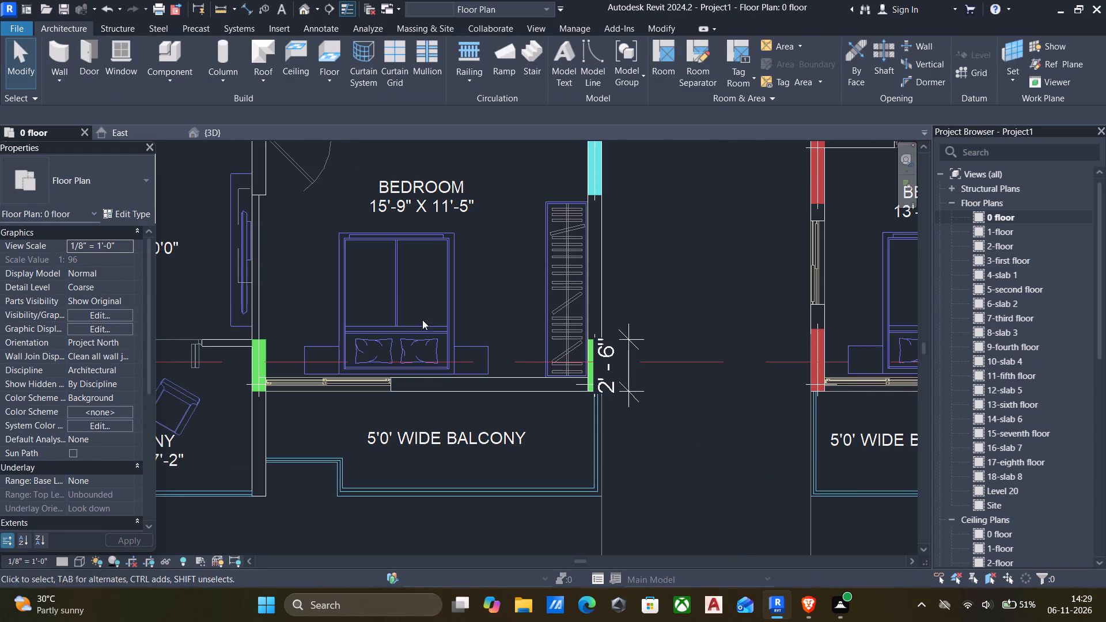
Place an 8" x 3' rectangular column, rotated to run along the wall, over the cyan outline in apartment 9's 15'-9" x 11'-5" bedroom.
click(45, 28)
click(214, 80)
click(241, 136)
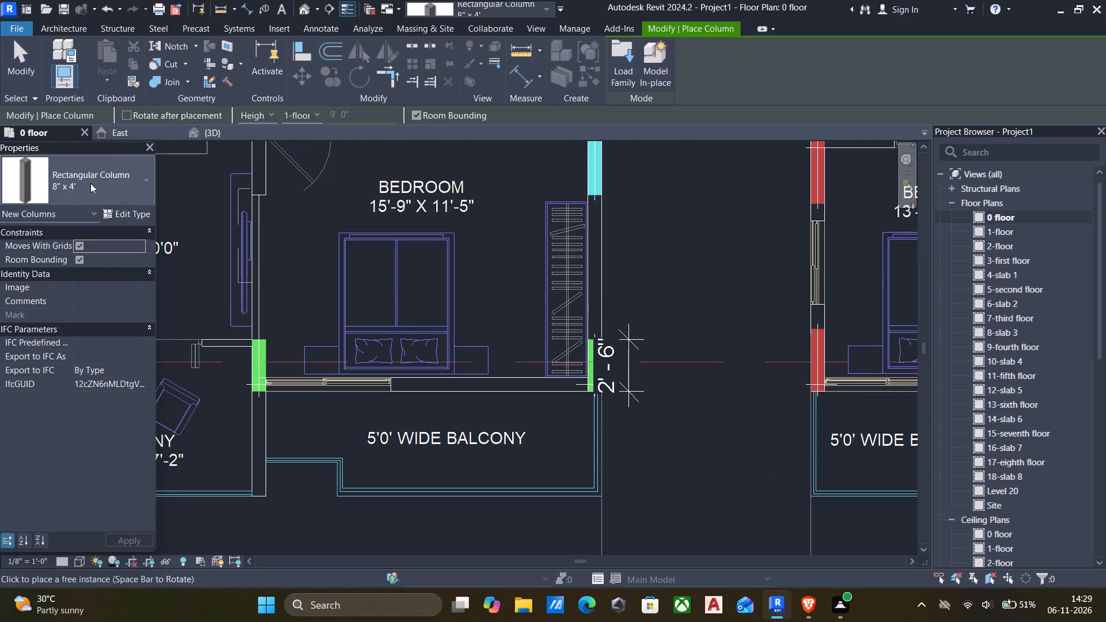
click(90, 183)
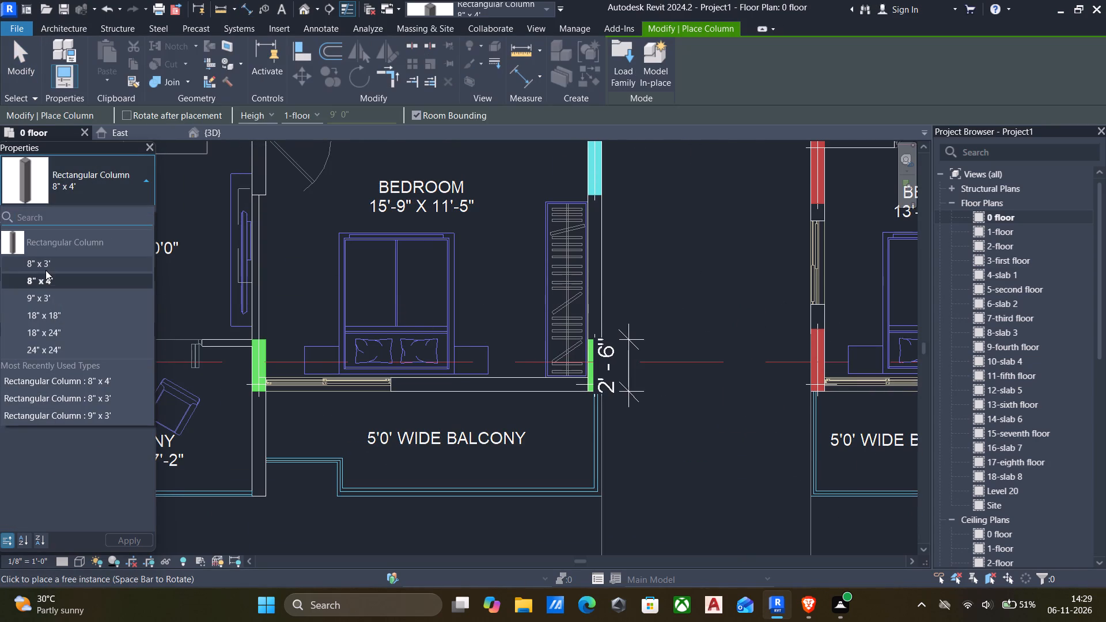
click(43, 267)
scroll(356, 302, down, 5)
scroll(472, 242, up, 2)
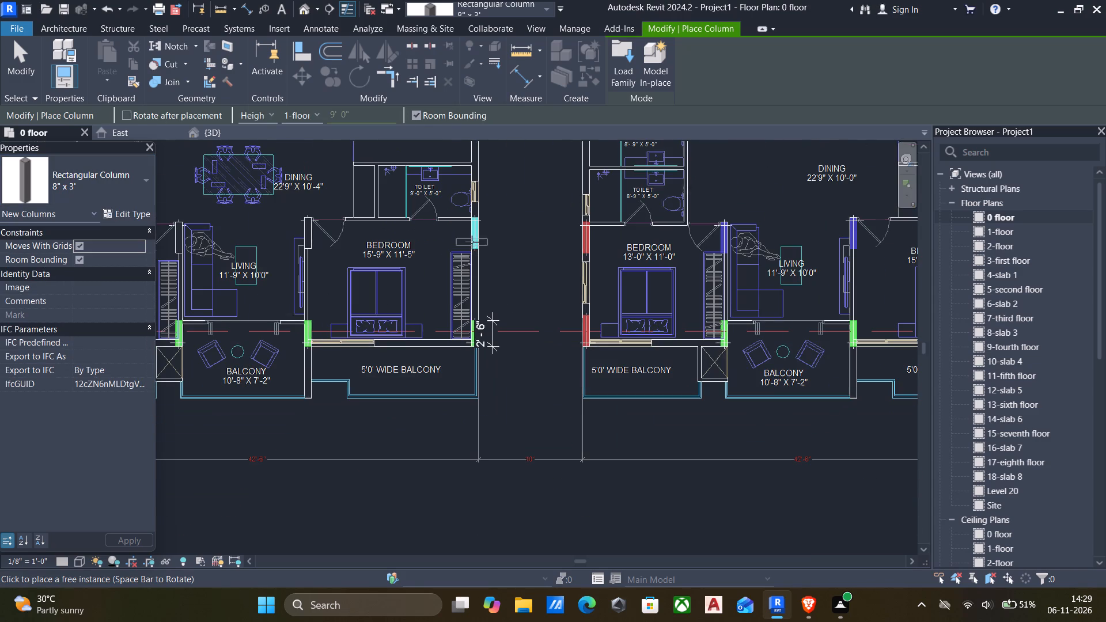
scroll(472, 242, up, 3)
key(space)
click(475, 217)
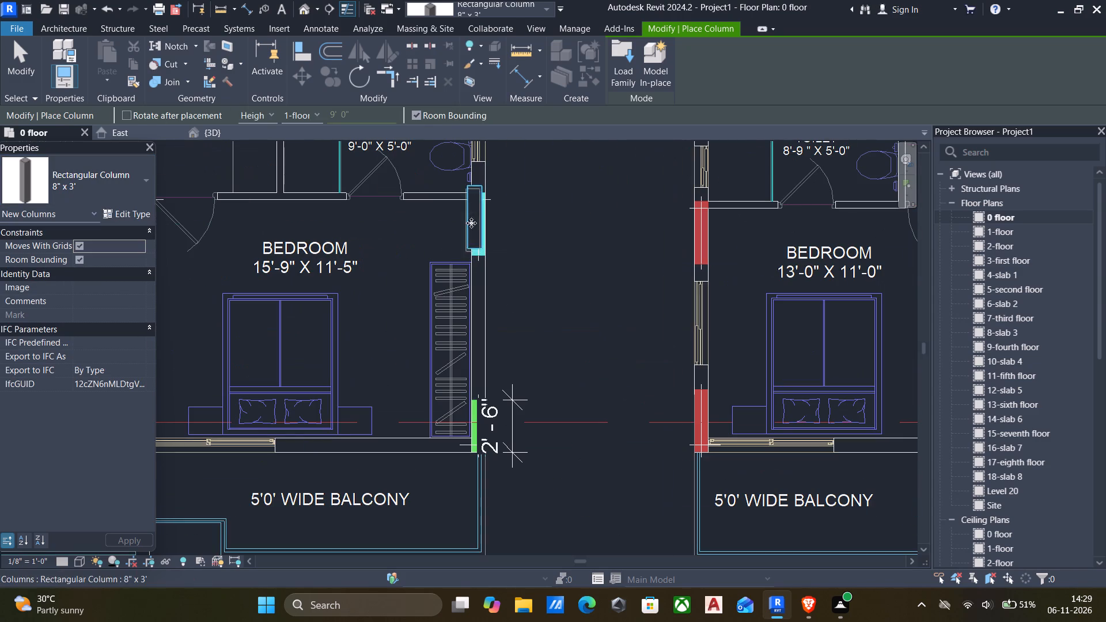
scroll(443, 267, down, 5)
scroll(372, 294, down, 4)
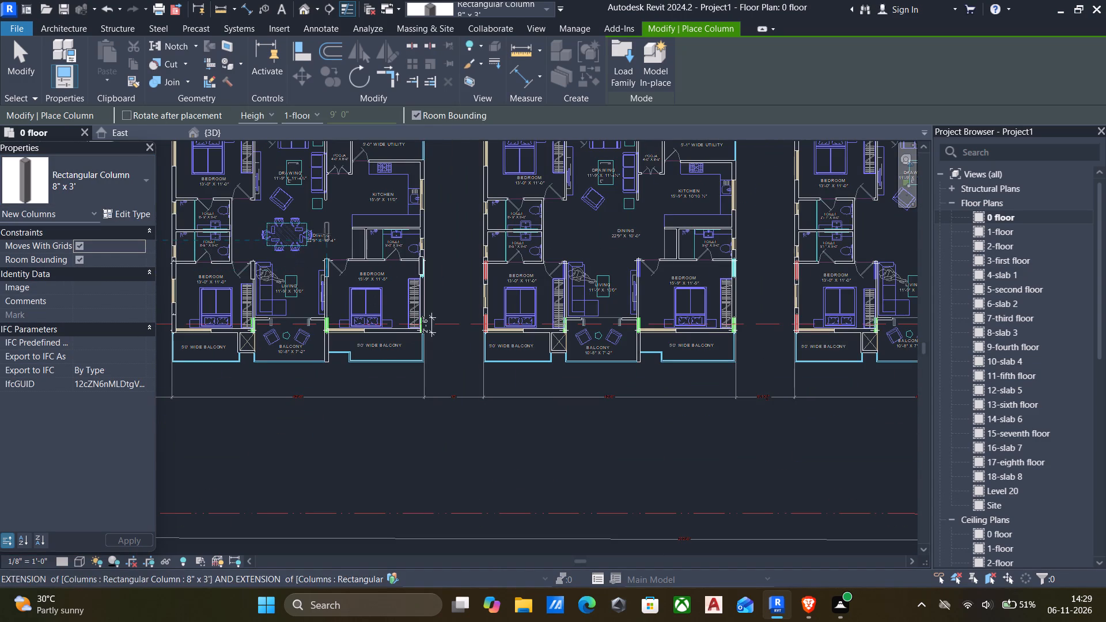
middle_drag(324, 234, 389, 289)
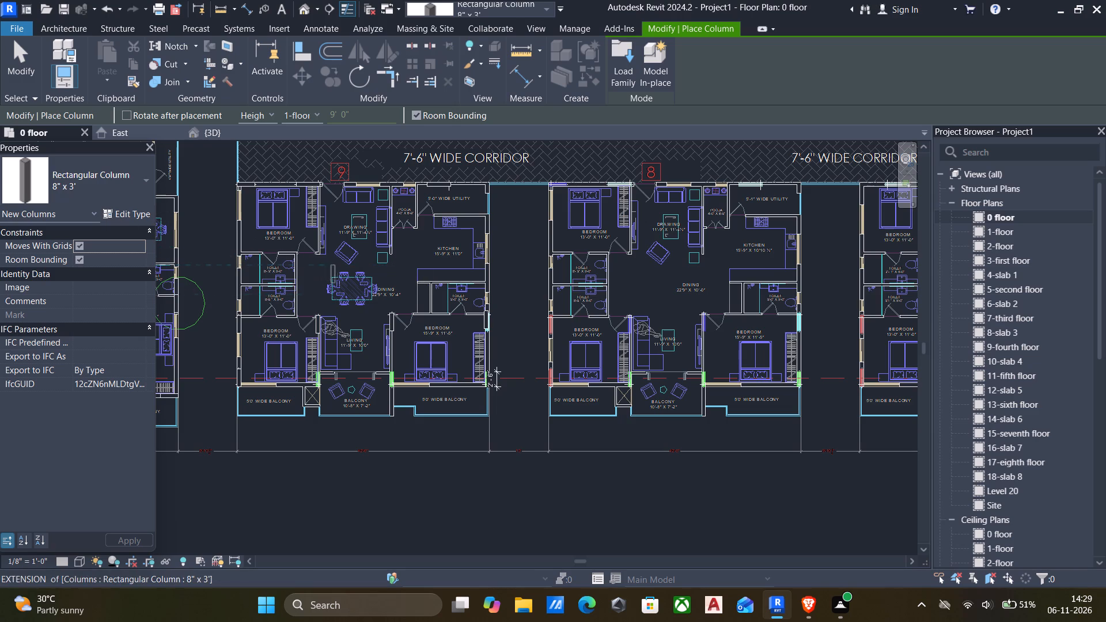
key(Escape)
key(Escape)
Align the 8" x 3' column in apartment 9's 15'-9" x 11'-5" bedroom with the cyan outline's outer wall face and wardrobe-side end.
scroll(486, 302, up, 9)
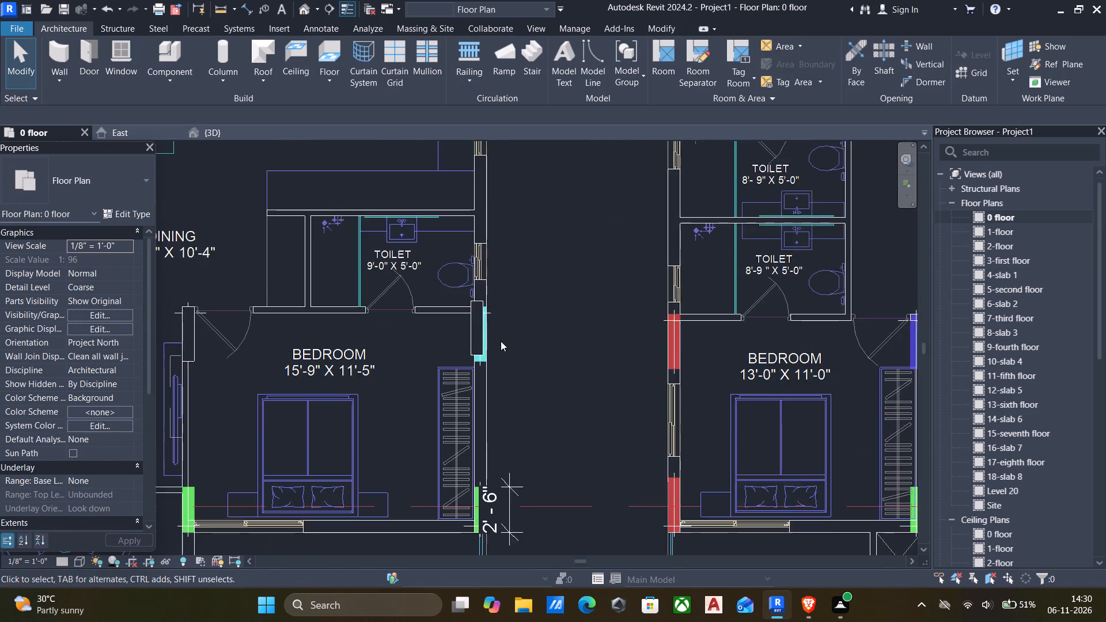
text(al)
scroll(495, 339, up, 5)
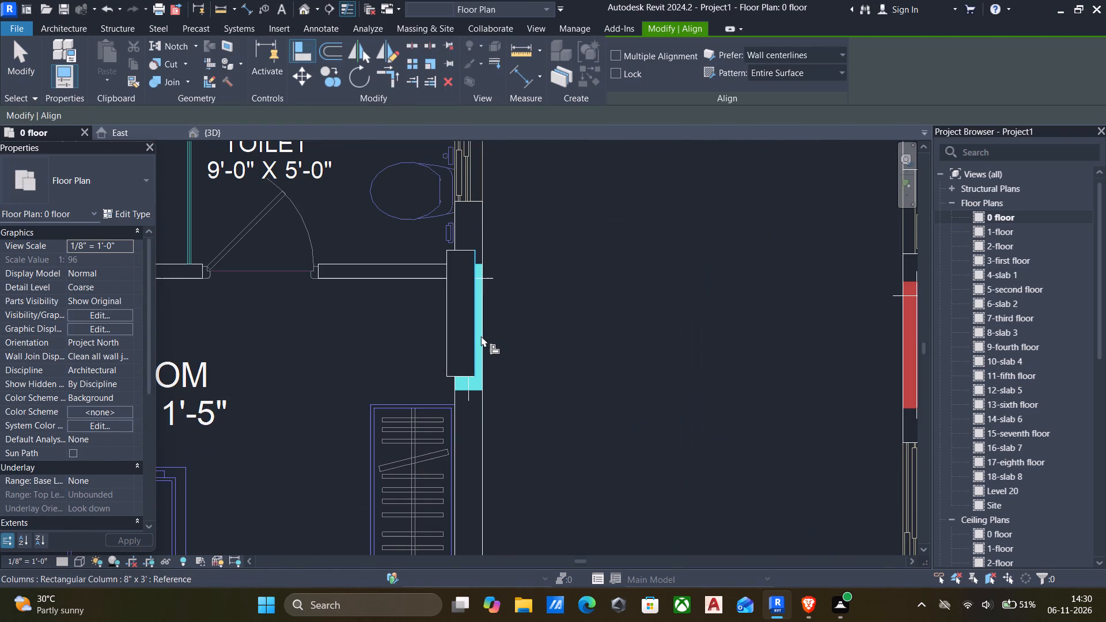
scroll(482, 336, up, 5)
click(486, 350)
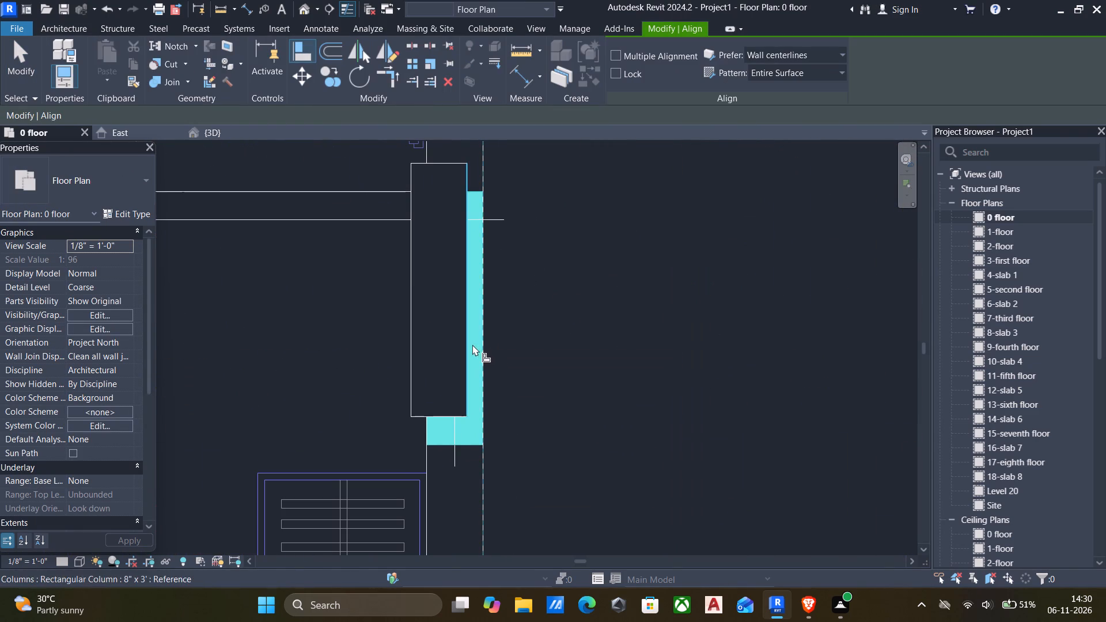
click(472, 344)
click(463, 444)
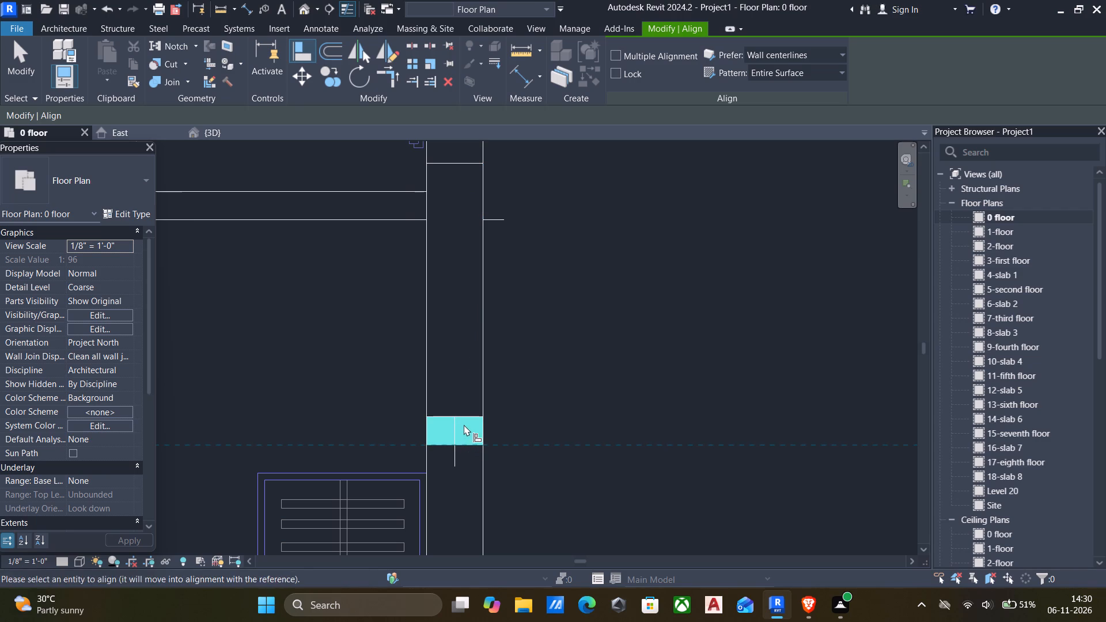
click(464, 422)
scroll(464, 422, down, 7)
scroll(536, 418, down, 6)
middle_drag(539, 405, 569, 351)
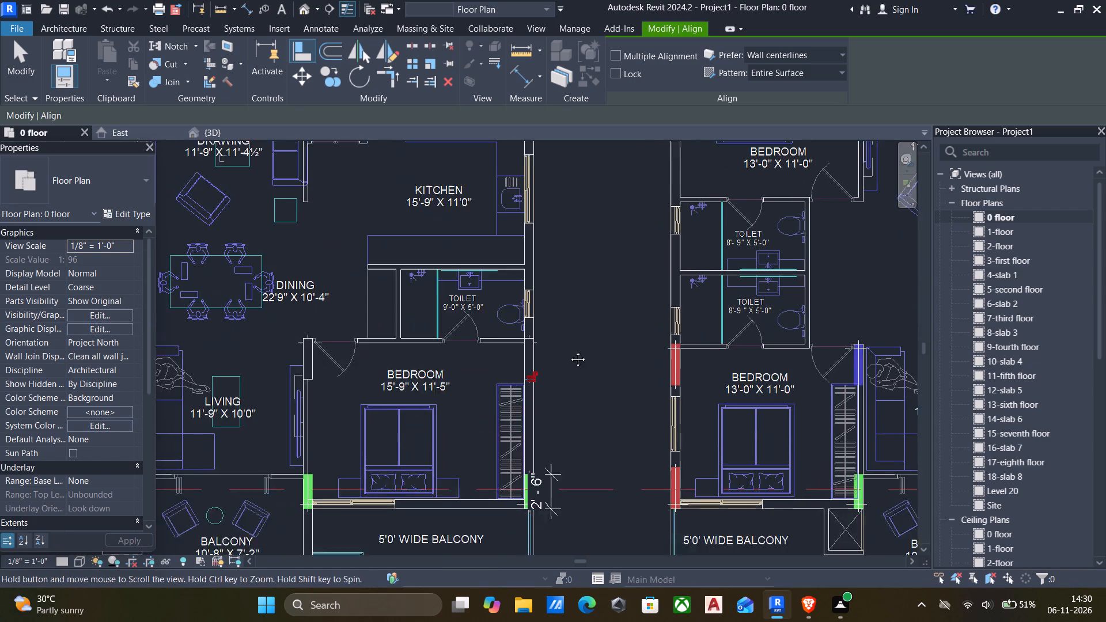
middle_drag(569, 351, 573, 344)
scroll(573, 344, down, 4)
key(Escape)
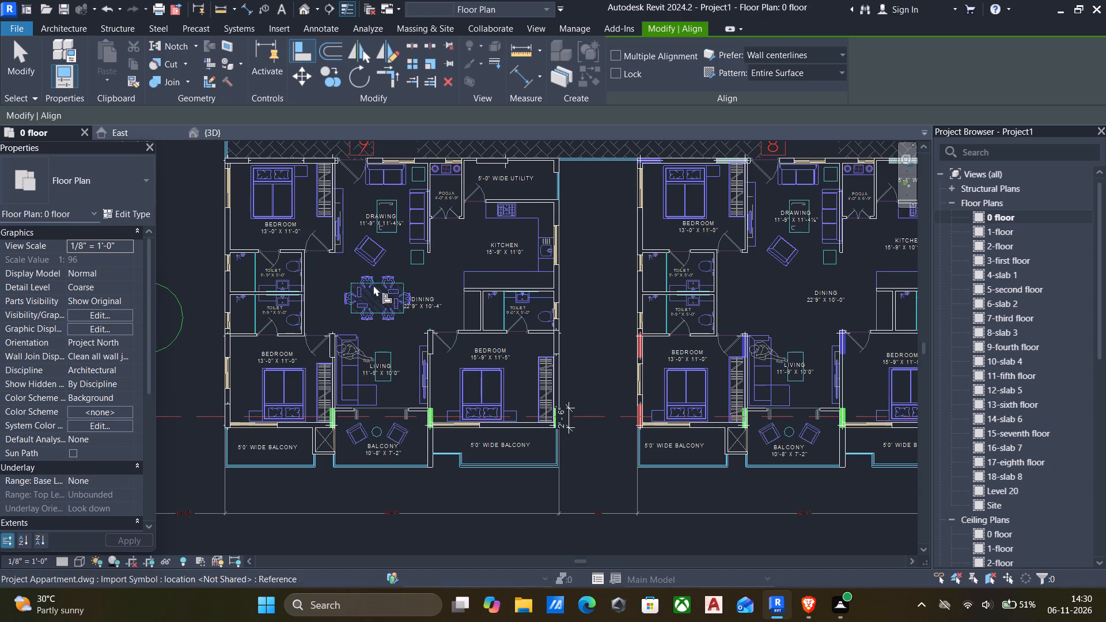
Duplicate the 8" x 3' rectangular column type under the name 8" x 2'6".
click(60, 29)
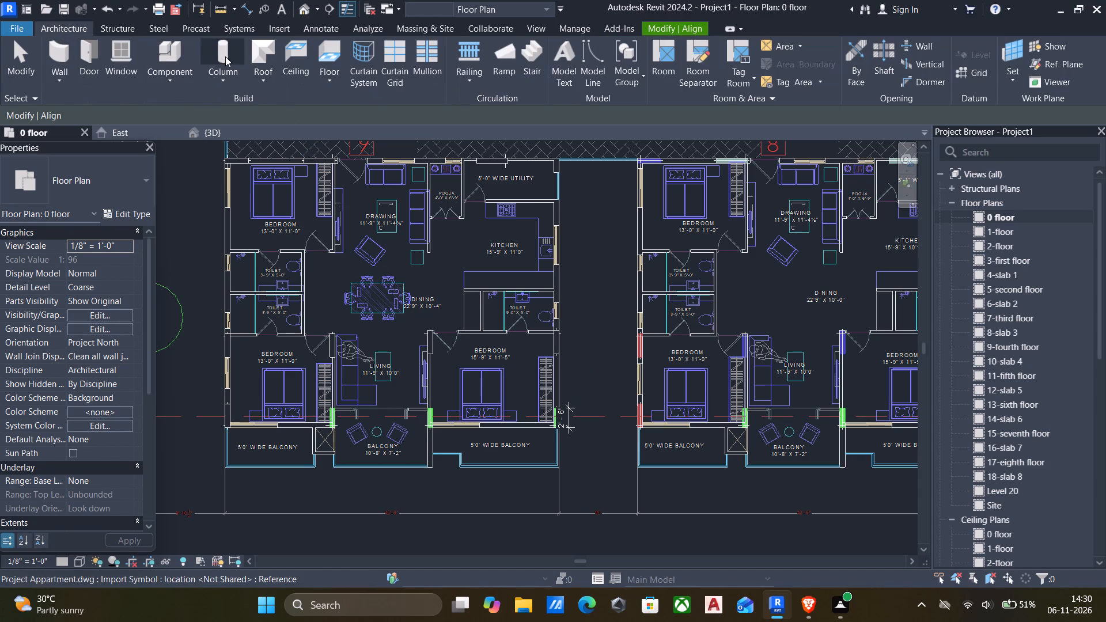
click(222, 69)
click(255, 134)
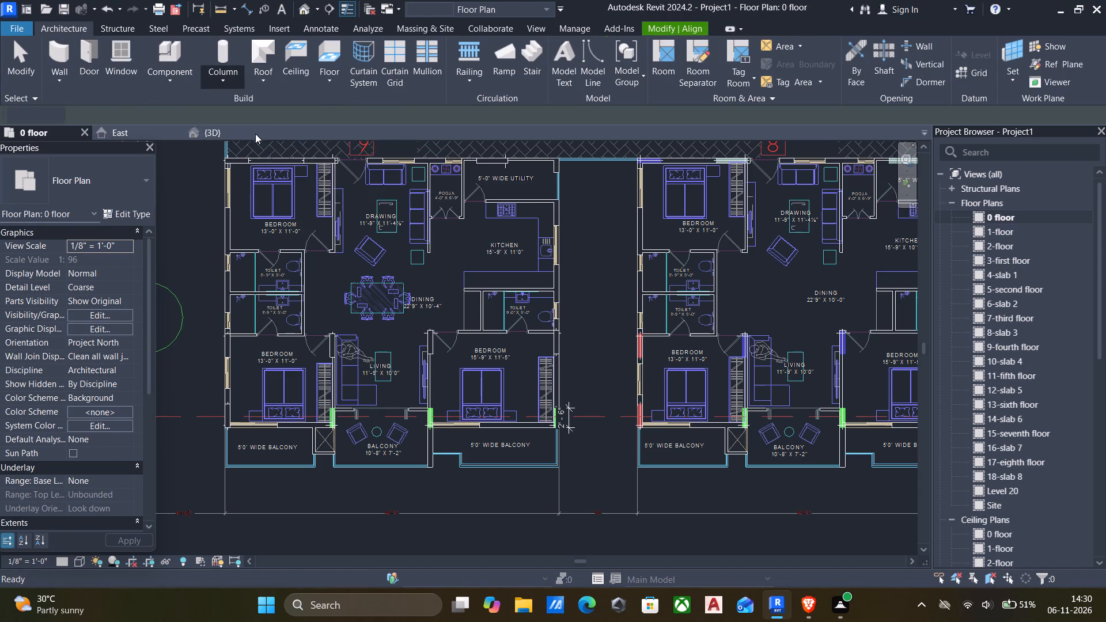
click(122, 213)
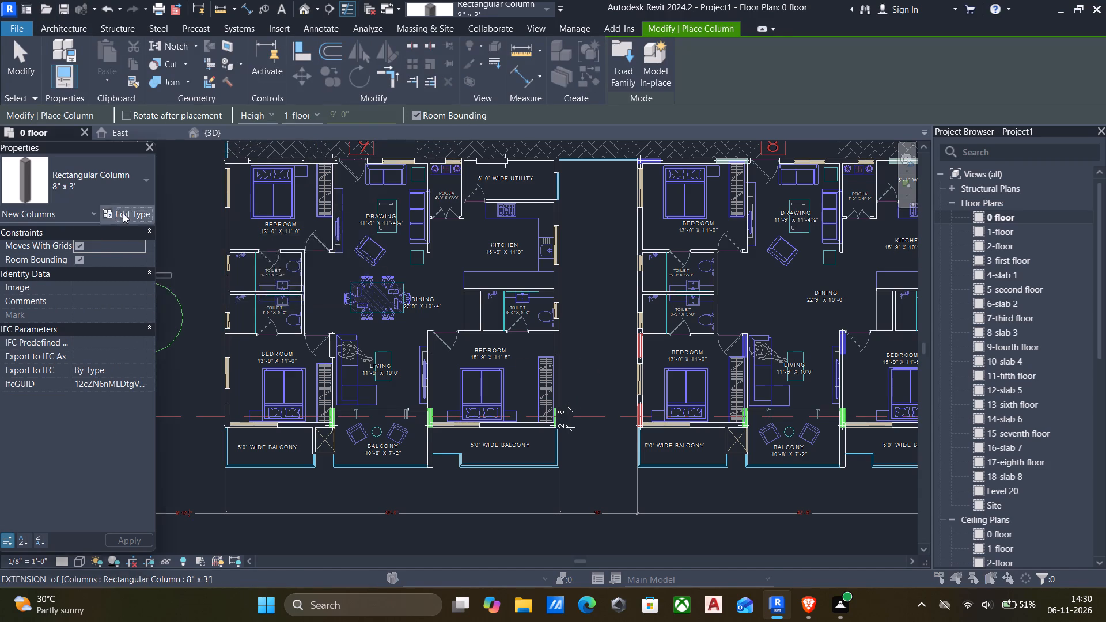
click(810, 126)
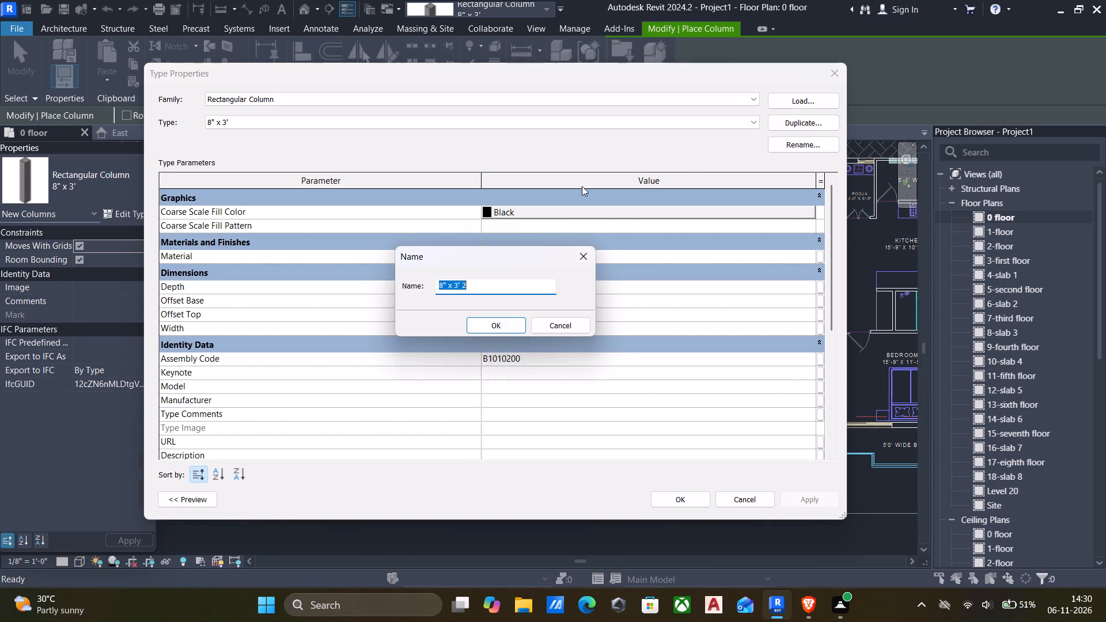
key(BackSpace)
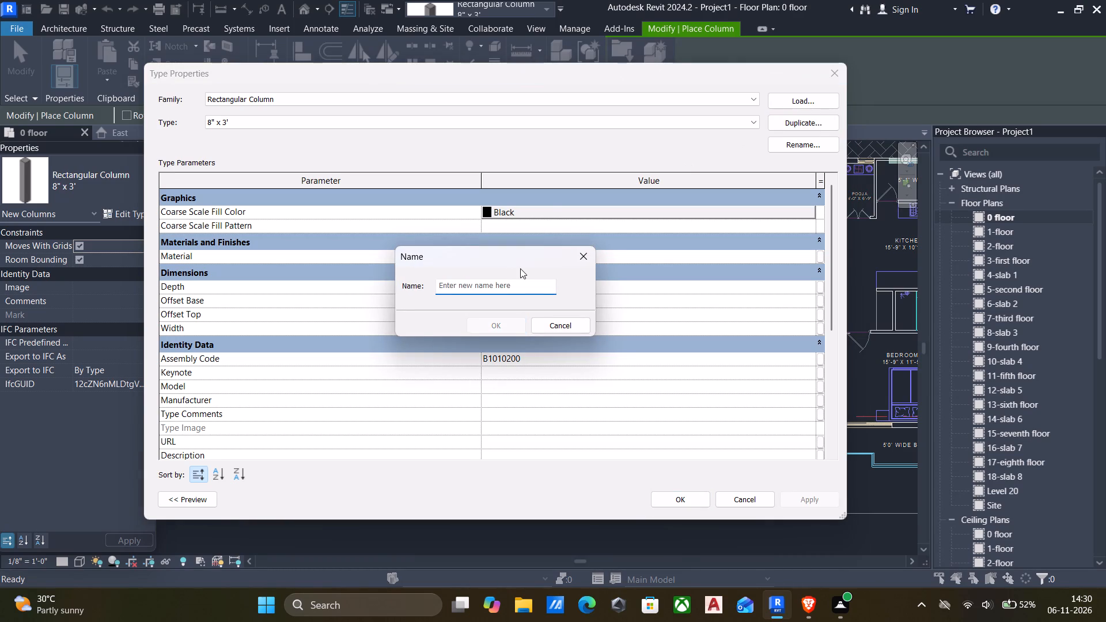
key(2)
key(BackSpace)
text(8" x)
key(space)
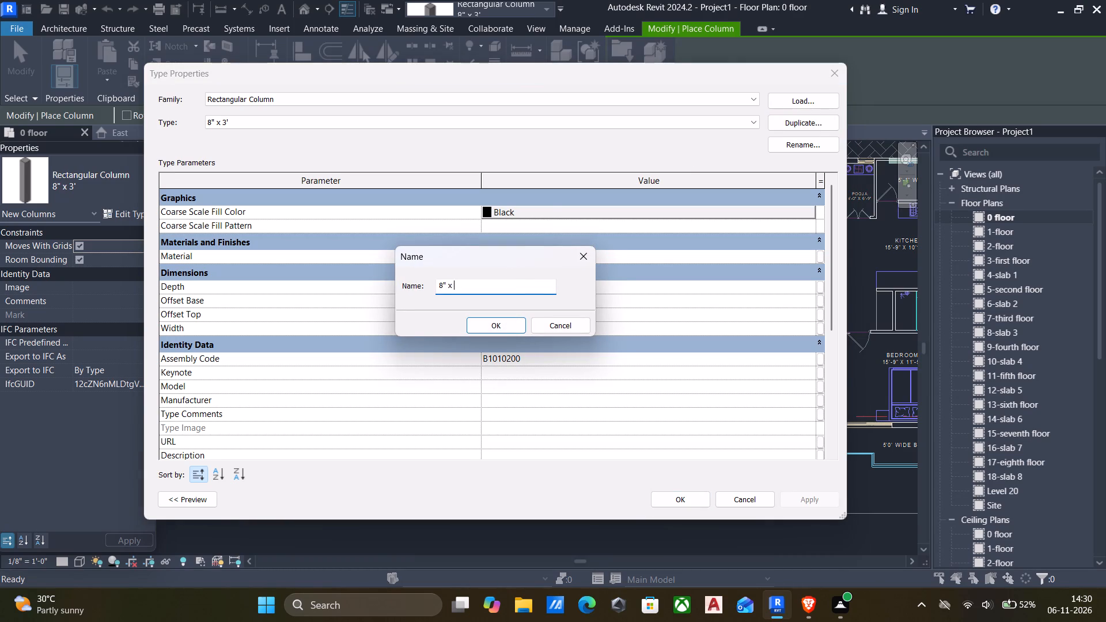
text(2'6")
click(494, 327)
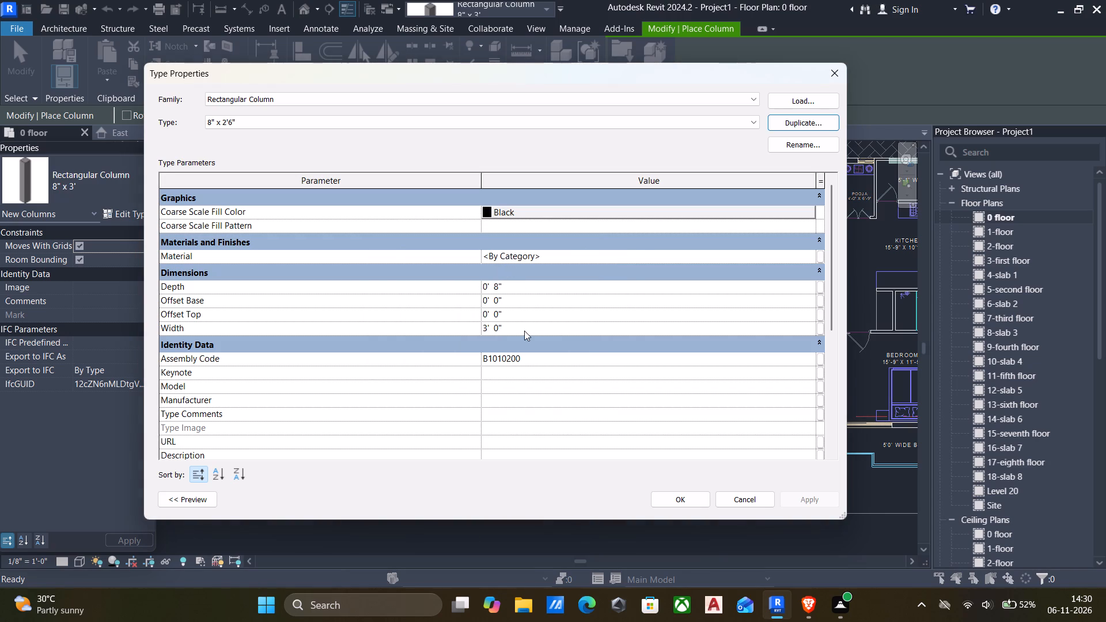
Set the width of the 8" x 2'6" rectangular column type to 2'6".
click(524, 331)
text(2'6")
key(Return)
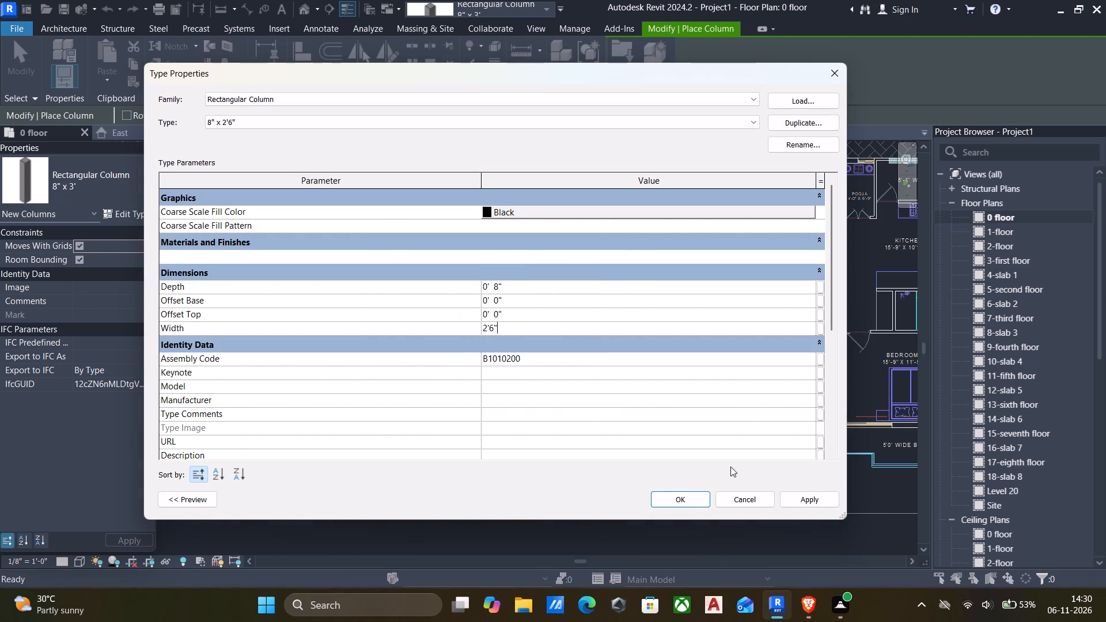
click(826, 500)
click(668, 494)
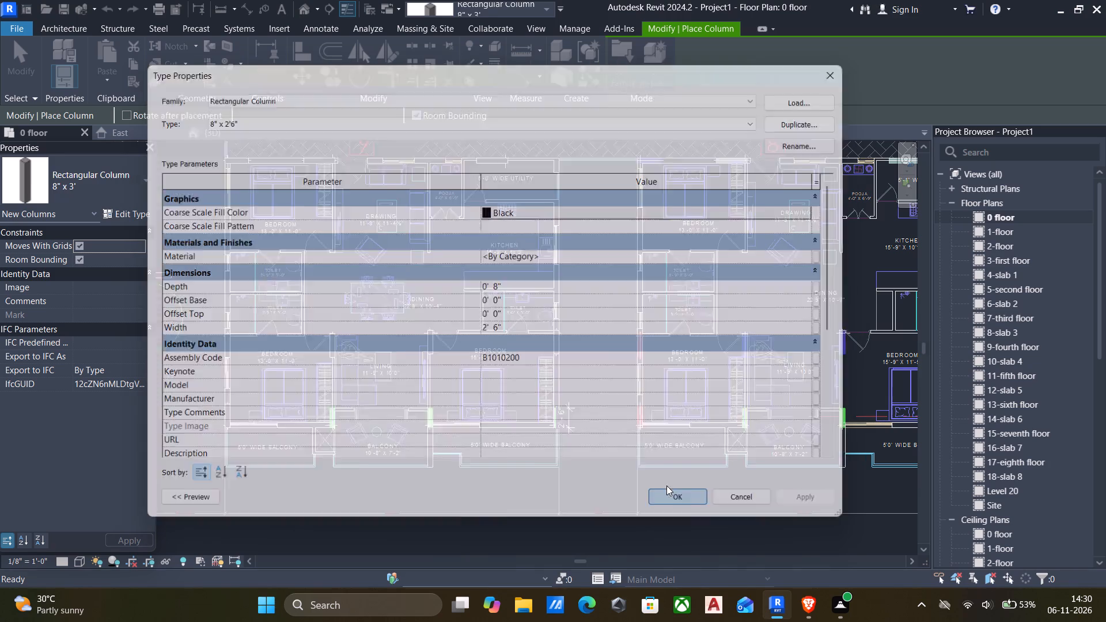
Place two 8" x 2'6" columns, rotated to run along the walls, over the green outlines flanking apartment 9's 10'-8" x 7'-2" balcony.
scroll(449, 414, up, 2)
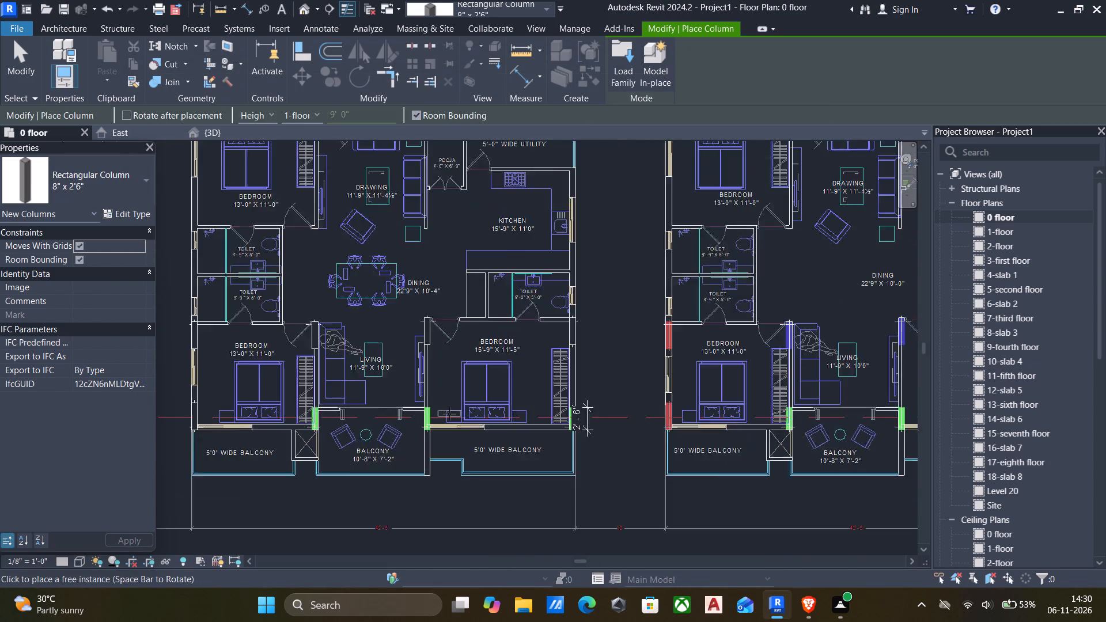
scroll(449, 414, up, 5)
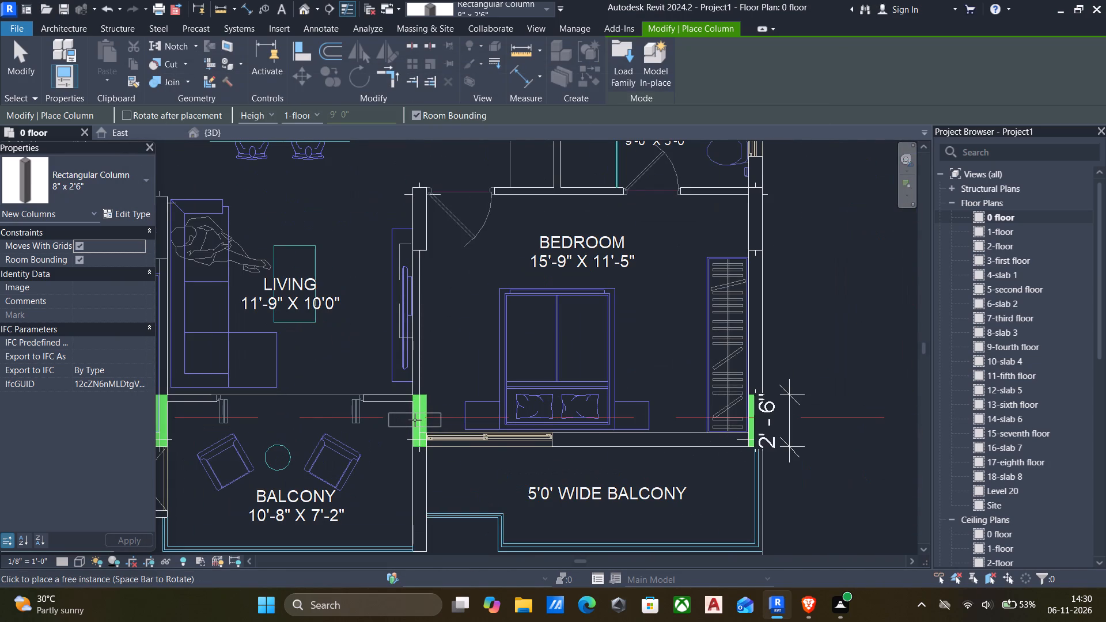
scroll(415, 420, up, 4)
key(space)
click(414, 416)
scroll(414, 416, down, 2)
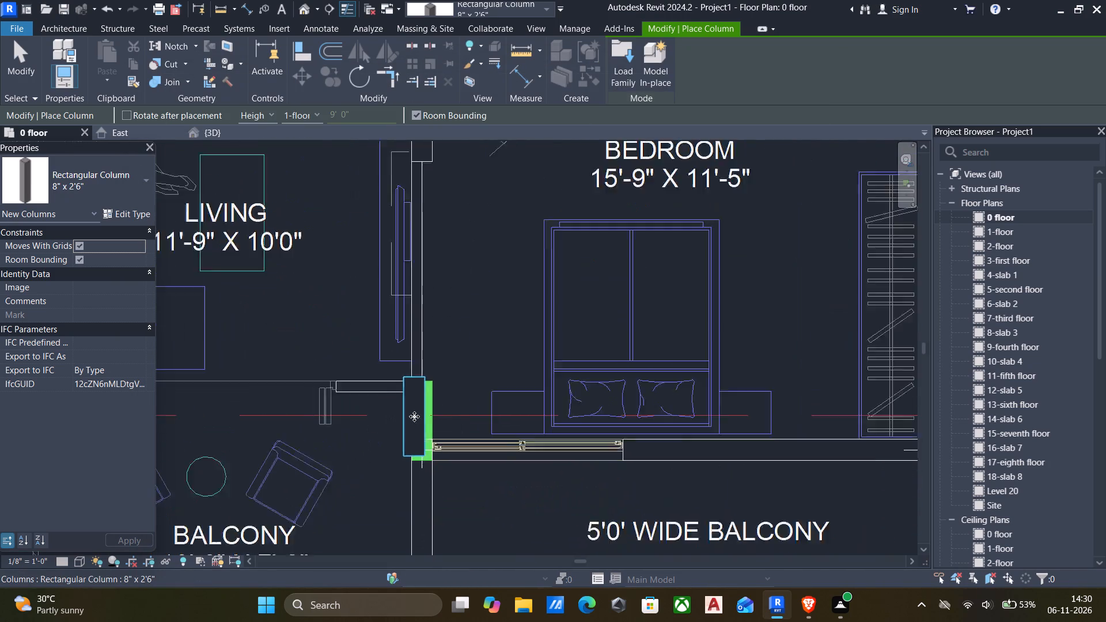
scroll(414, 416, down, 6)
scroll(238, 409, up, 9)
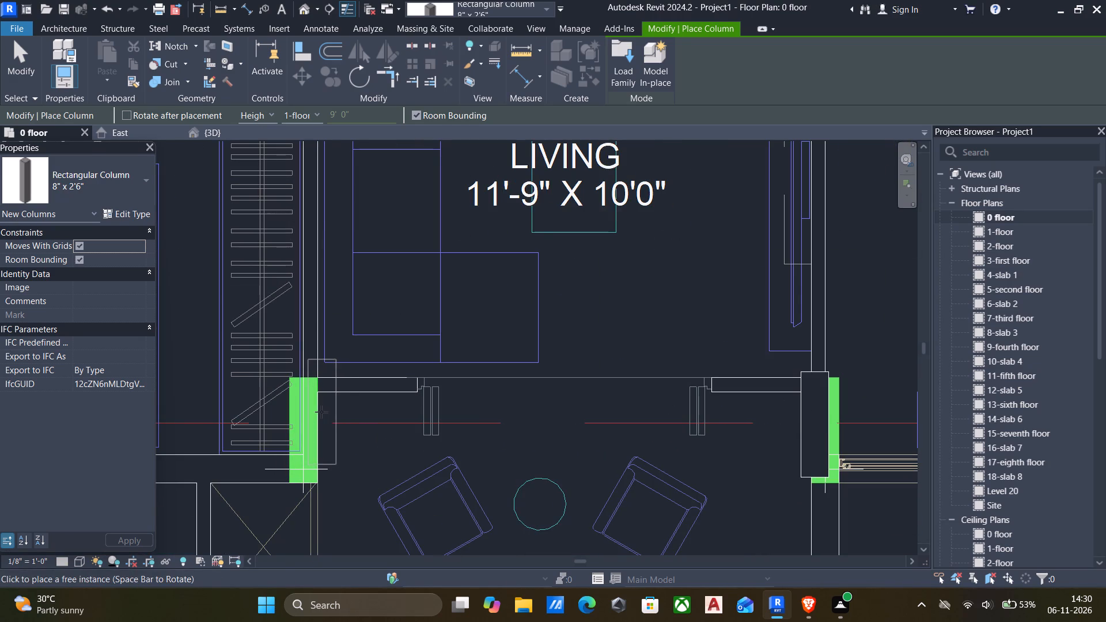
click(318, 411)
Place an 8" x 2'6" column over the green outline at the wardrobe-side balcony corner of apartment 9's 15'-9" x 11'-5" bedroom.
scroll(318, 416, down, 13)
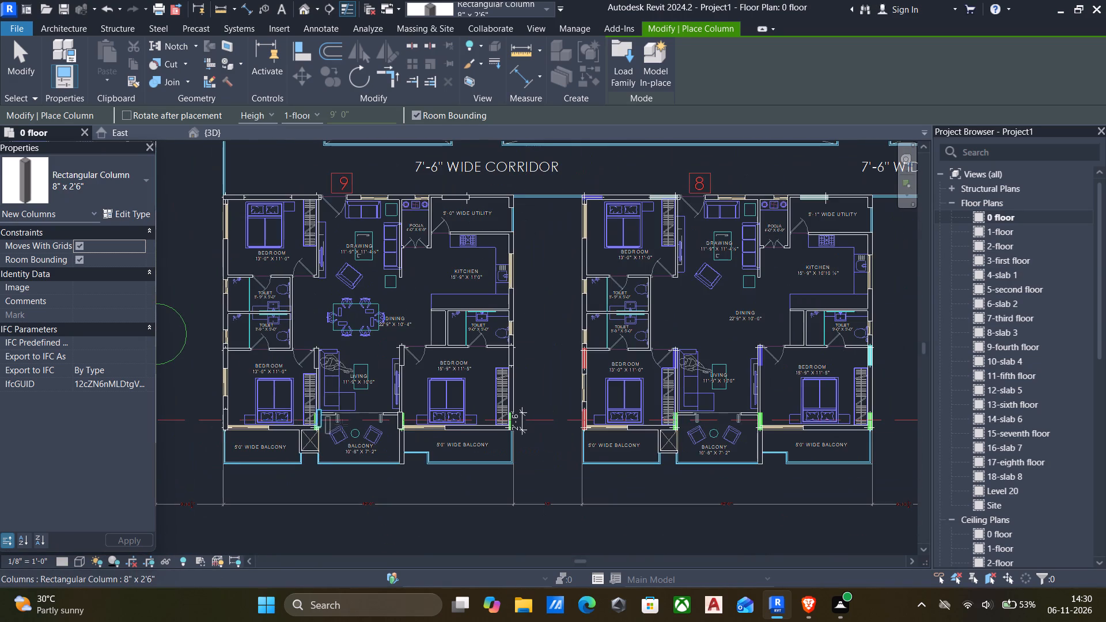
scroll(501, 427, up, 10)
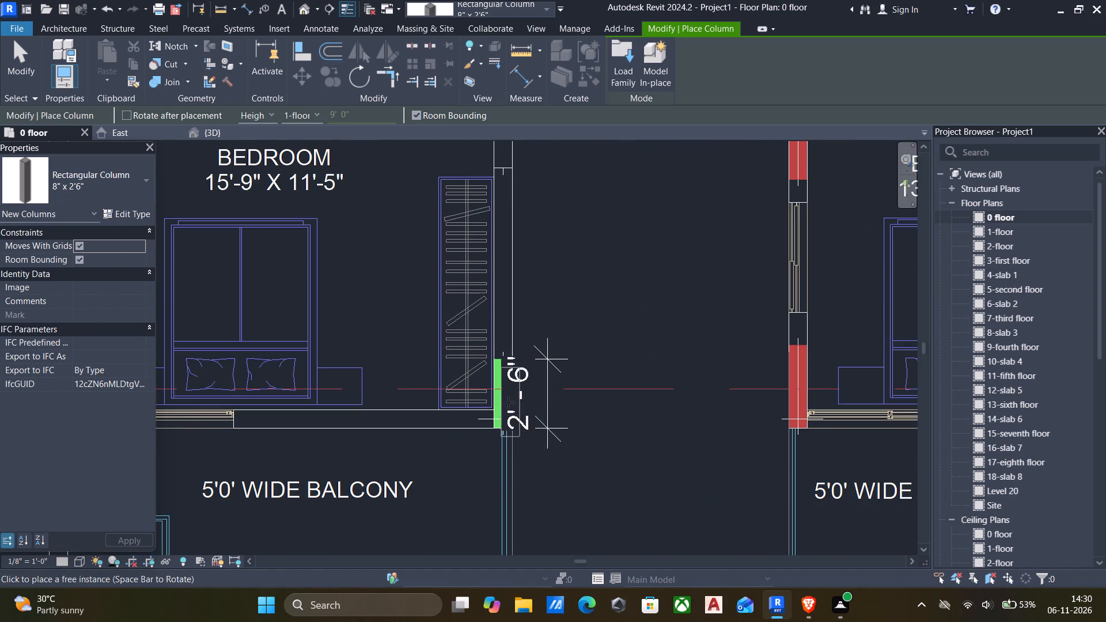
scroll(439, 402, up, 5)
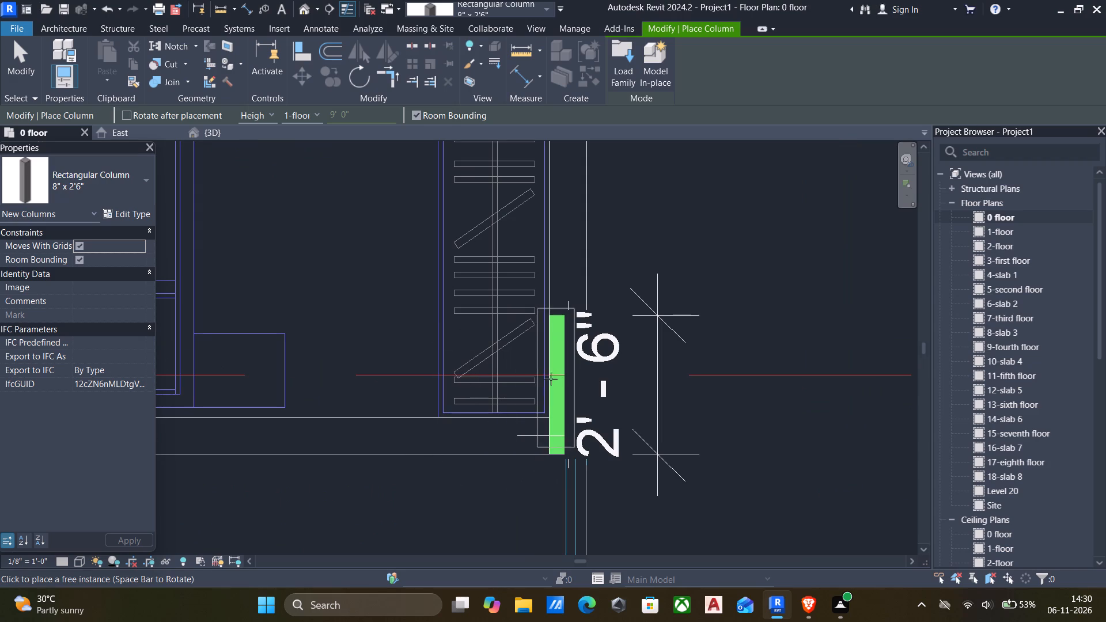
scroll(486, 397, down, 3)
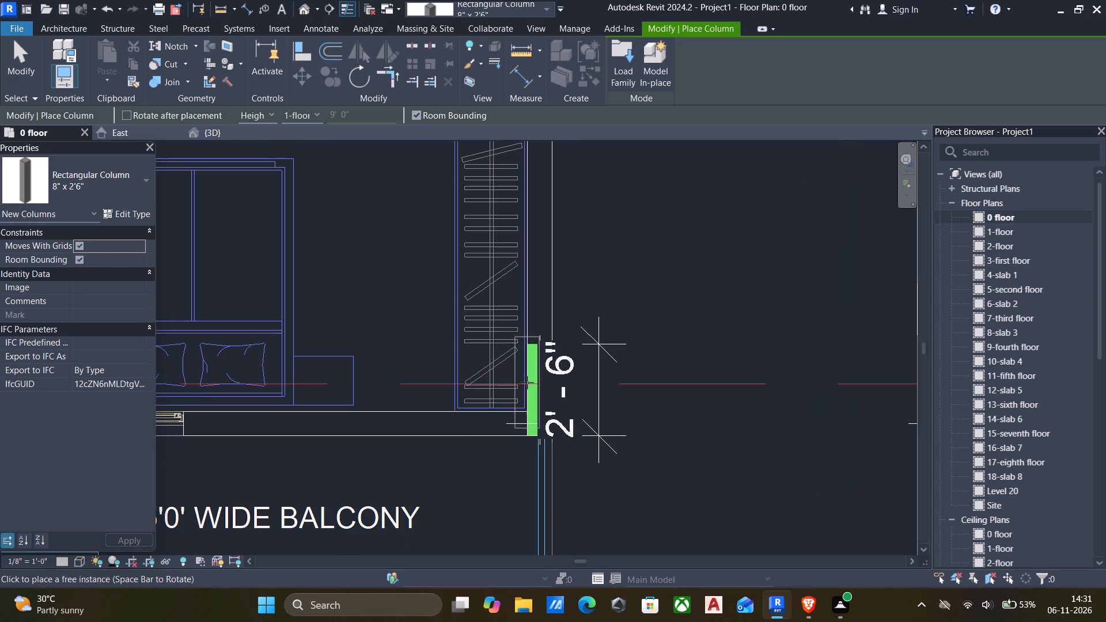
click(524, 380)
scroll(524, 388, down, 6)
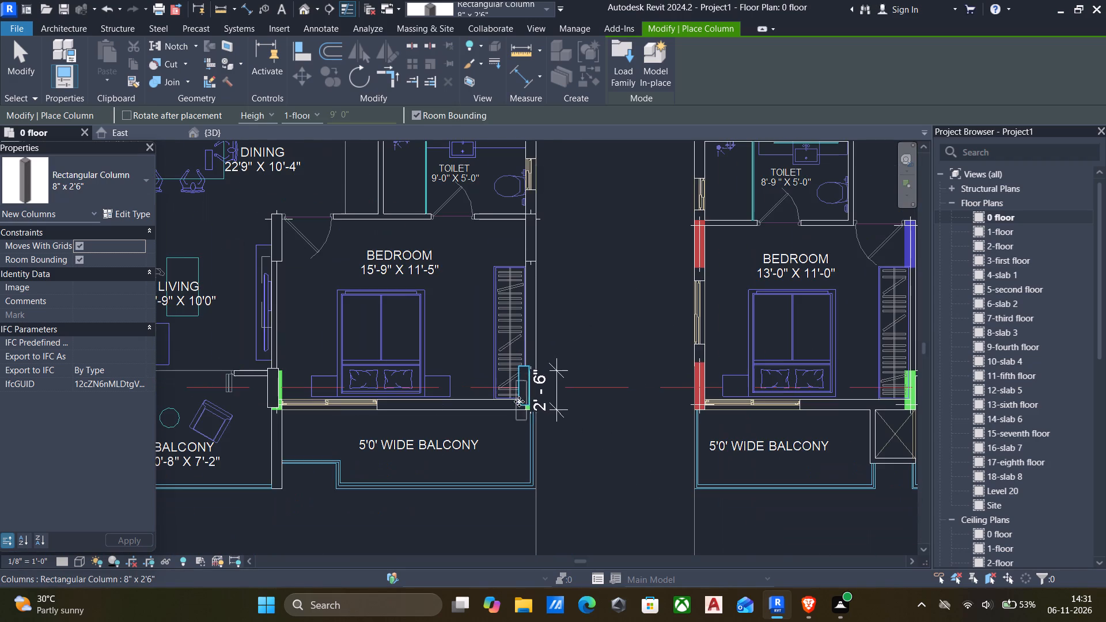
scroll(323, 408, down, 3)
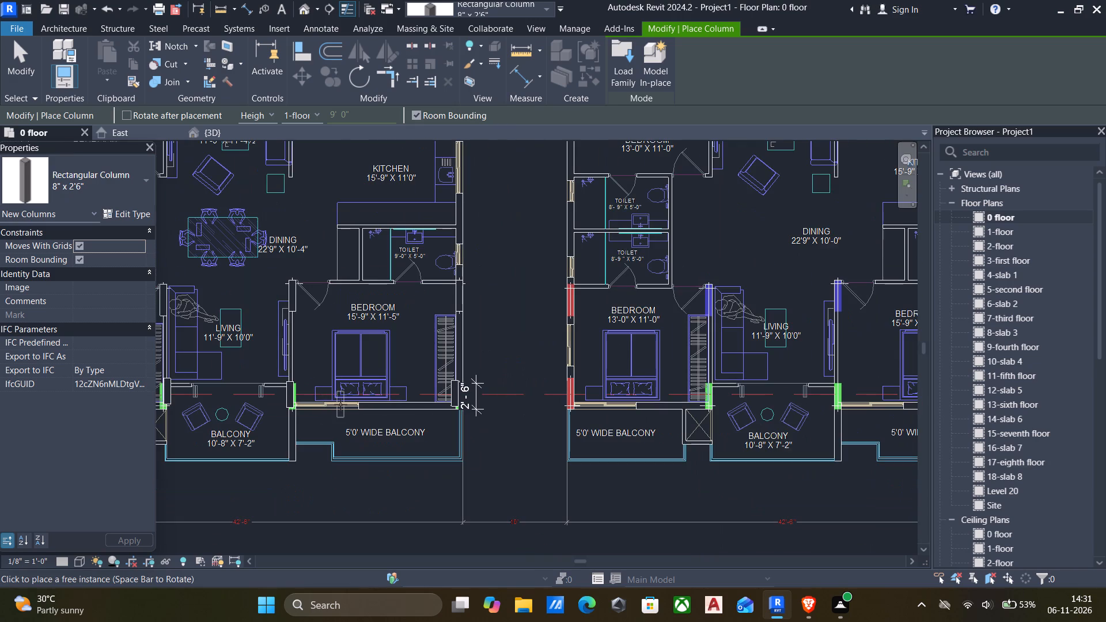
key(Escape)
key(Escape)
Delete the 2'-6" dimension beside the wardrobe-side balcony corner of apartment 9's 15'-9" x 11'-5" bedroom.
scroll(486, 411, up, 5)
key(Escape)
click(463, 386)
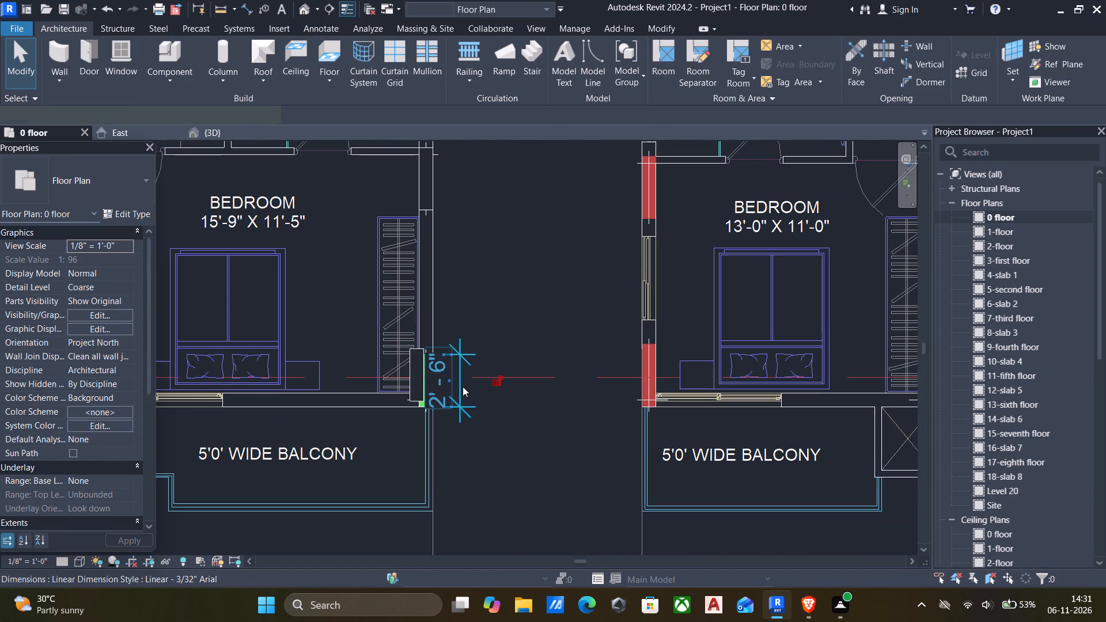
key(Delete)
Align the wardrobe-side corner column of apartment 9's 15'-9" x 11'-5" bedroom with the green outline's outer wall face and balcony-side end.
scroll(433, 393, up, 3)
text(al)
scroll(429, 384, up, 4)
click(440, 377)
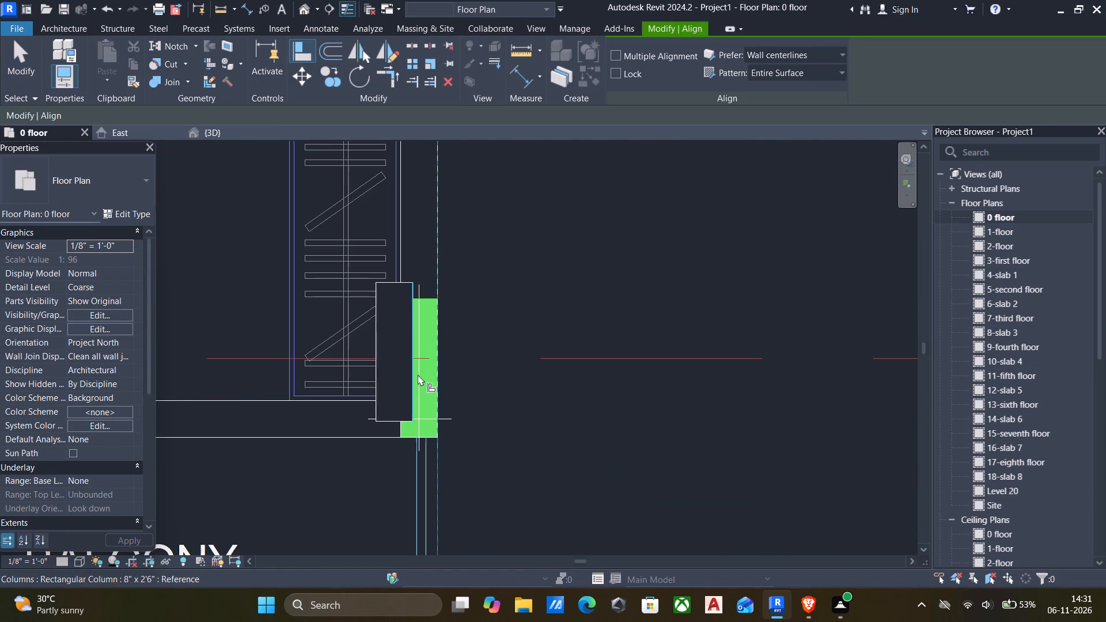
click(416, 376)
scroll(410, 447, up, 4)
click(450, 431)
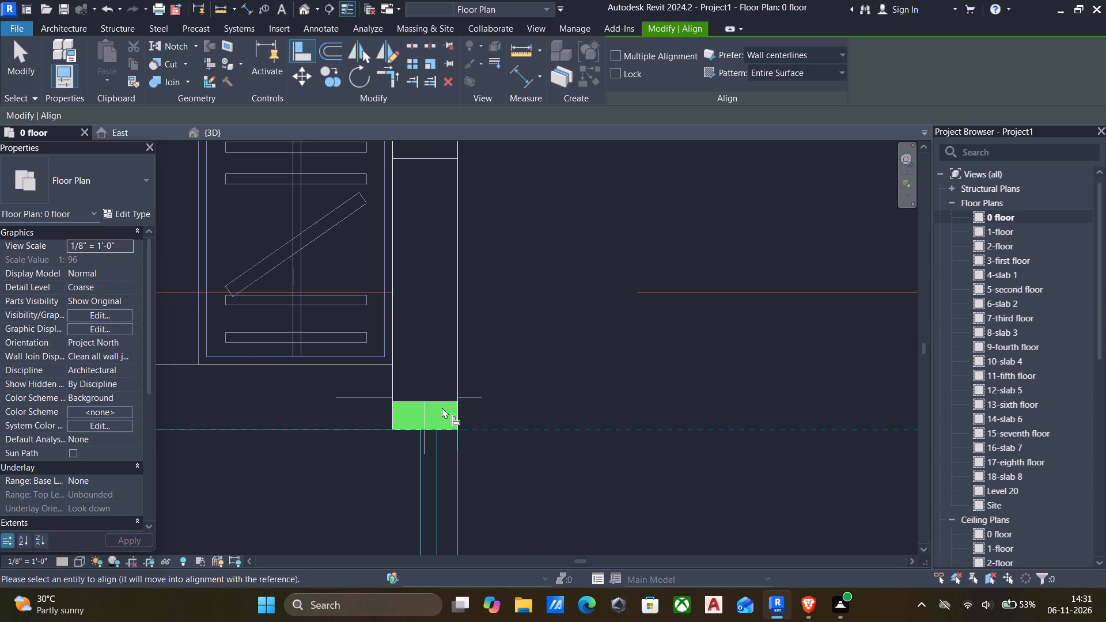
click(443, 404)
Align the column between apartment 9's 10'-8" x 7'-2" balcony and 15'-9" x 11'-5" bedroom with the green outline's bedroom-side face and outer balcony end.
scroll(447, 423, down, 15)
scroll(206, 425, up, 5)
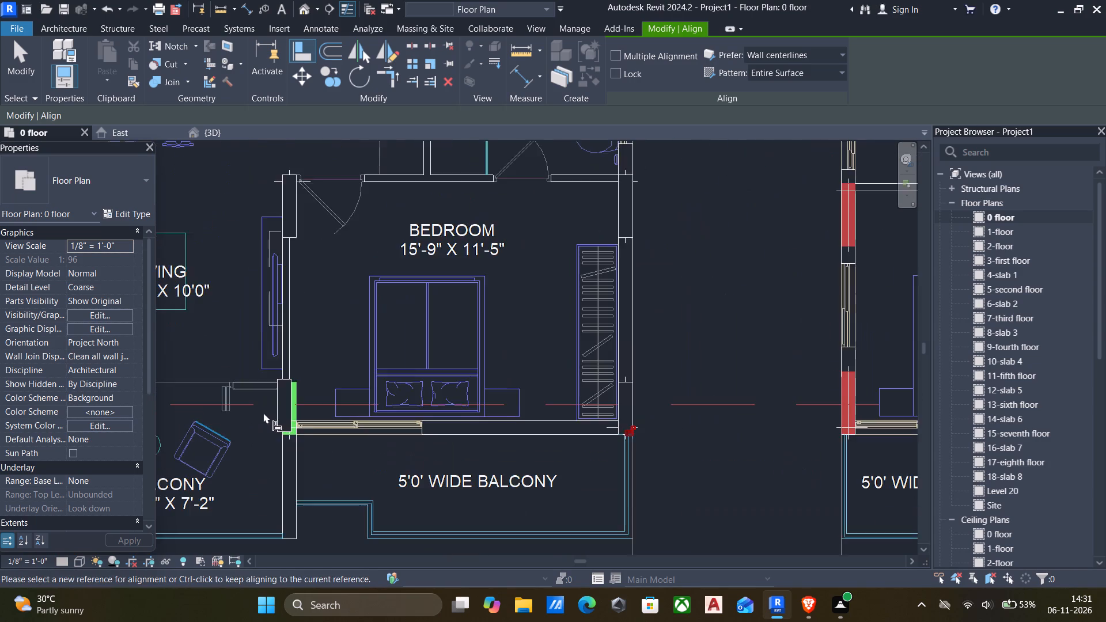
scroll(263, 412, up, 9)
click(355, 345)
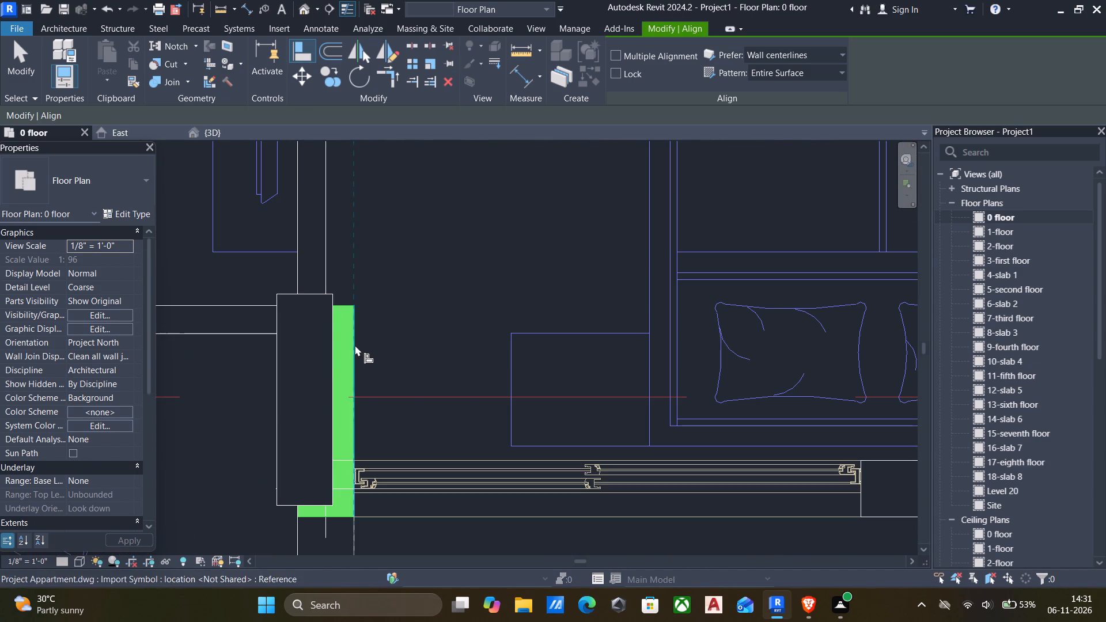
click(331, 363)
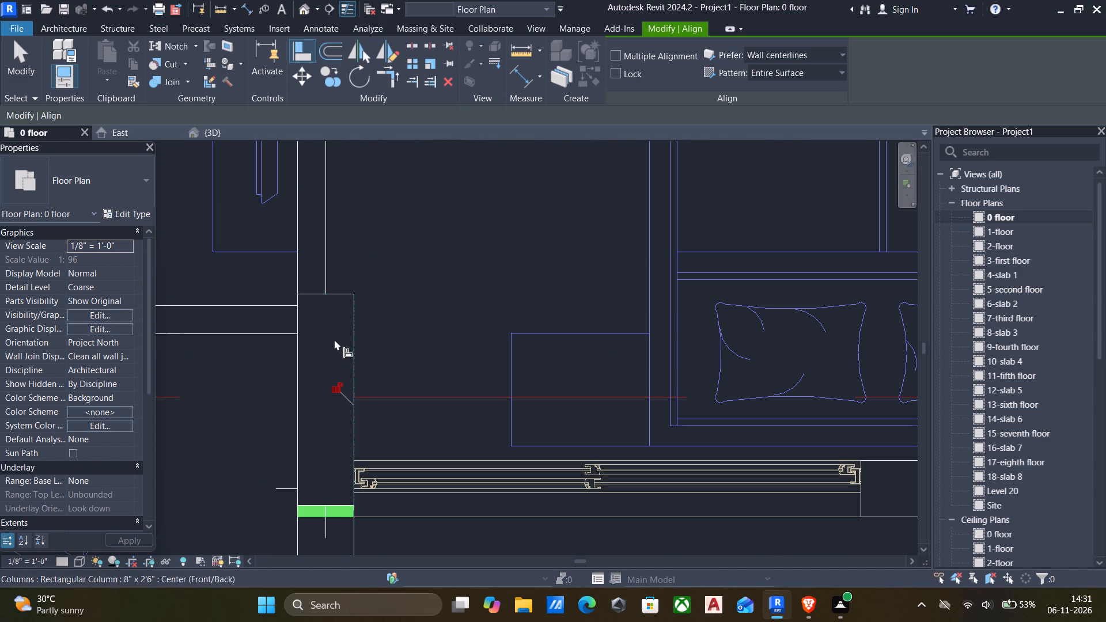
click(335, 519)
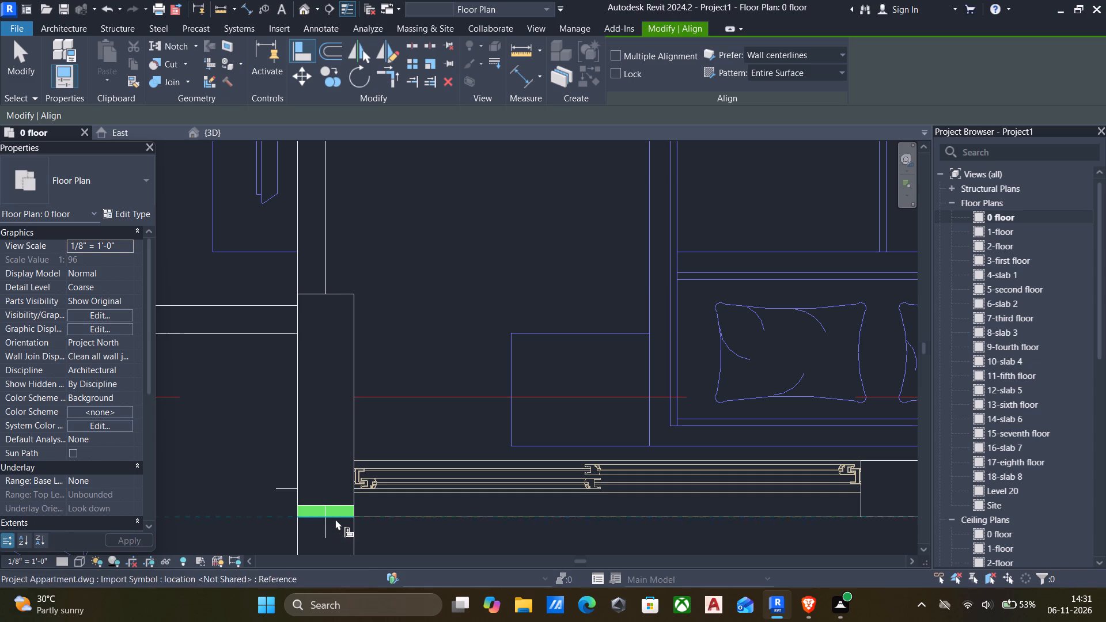
click(331, 507)
Align the column between apartment 9's 13'-0" x 11'-0" bedroom and 10'-8" x 7'-2" balcony with the green outline's wardrobe-side face and outer balcony end.
scroll(331, 507, down, 15)
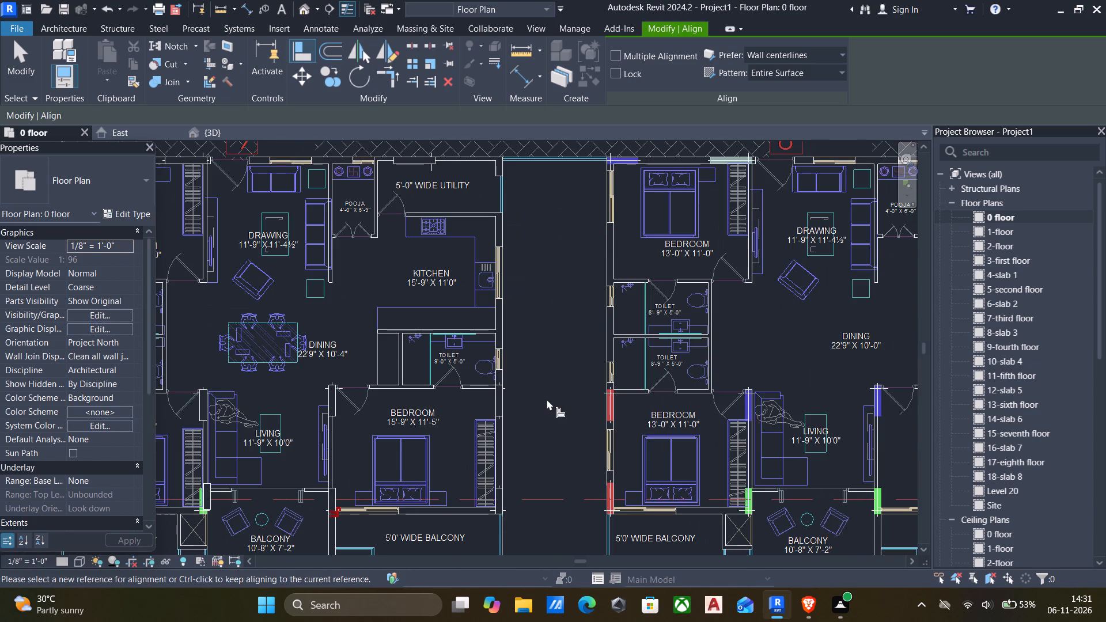
scroll(603, 339, down, 4)
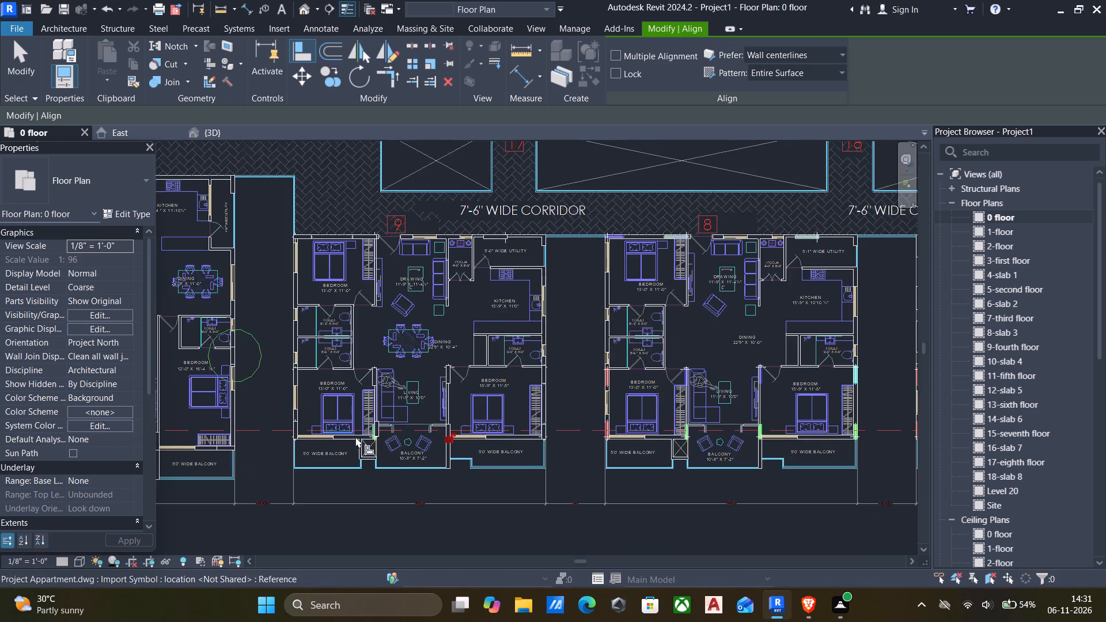
scroll(355, 437, up, 5)
scroll(404, 430, up, 16)
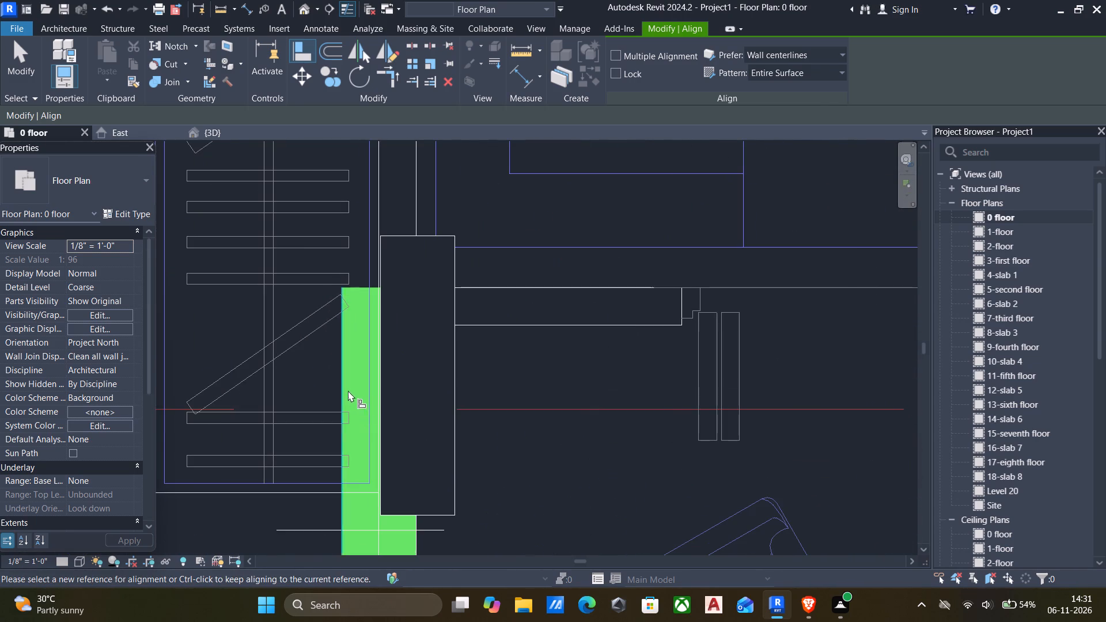
scroll(346, 389, up, 3)
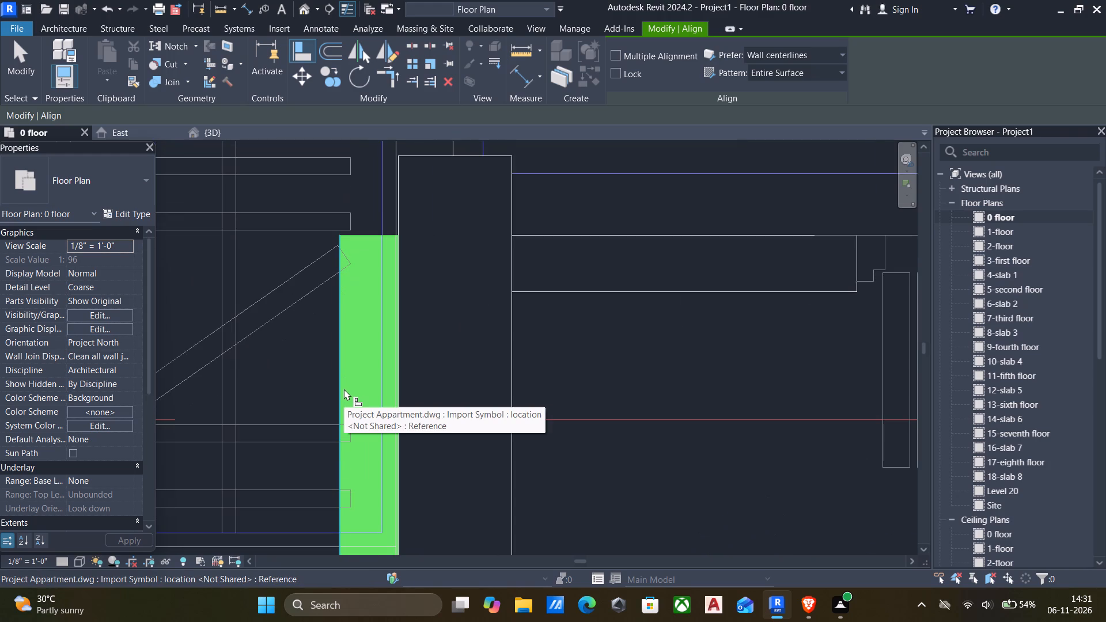
scroll(338, 389, up, 3)
click(338, 389)
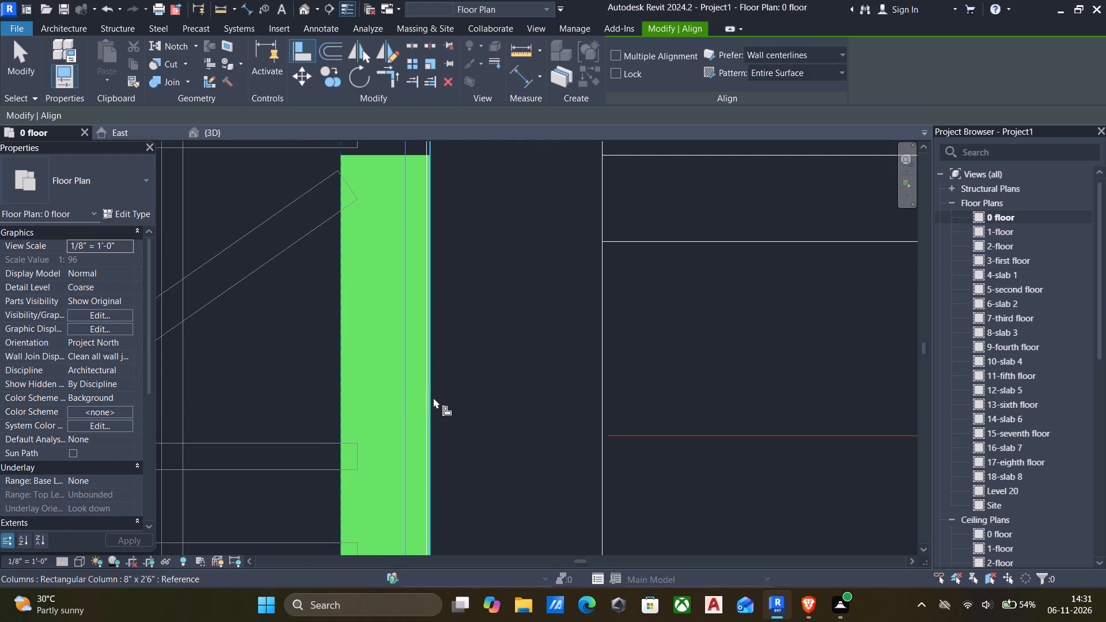
click(434, 397)
scroll(434, 397, down, 8)
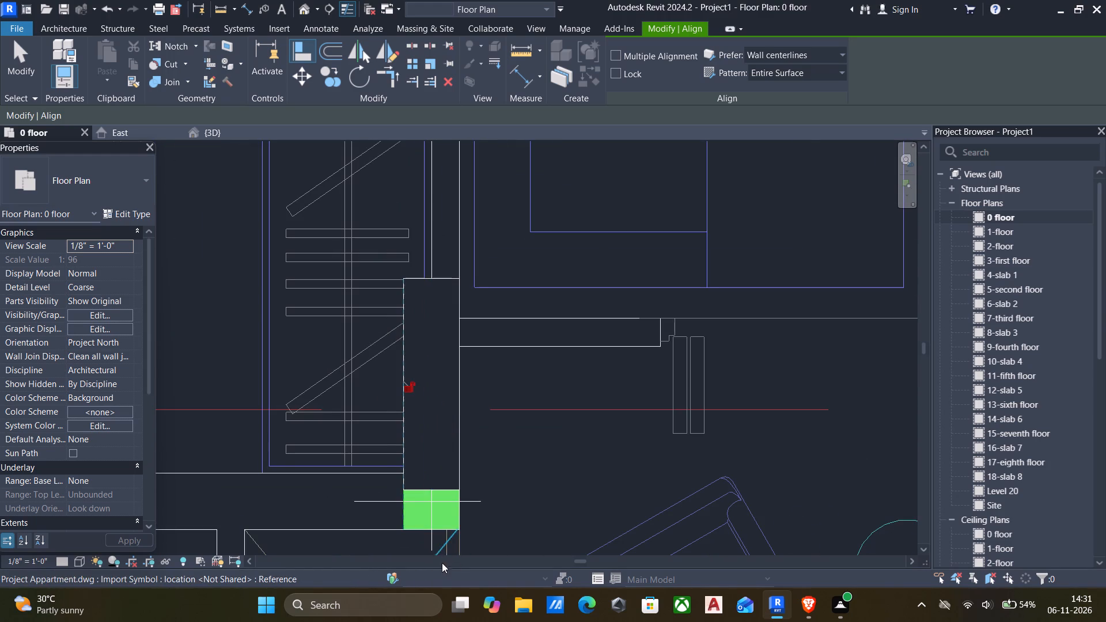
scroll(392, 530, up, 4)
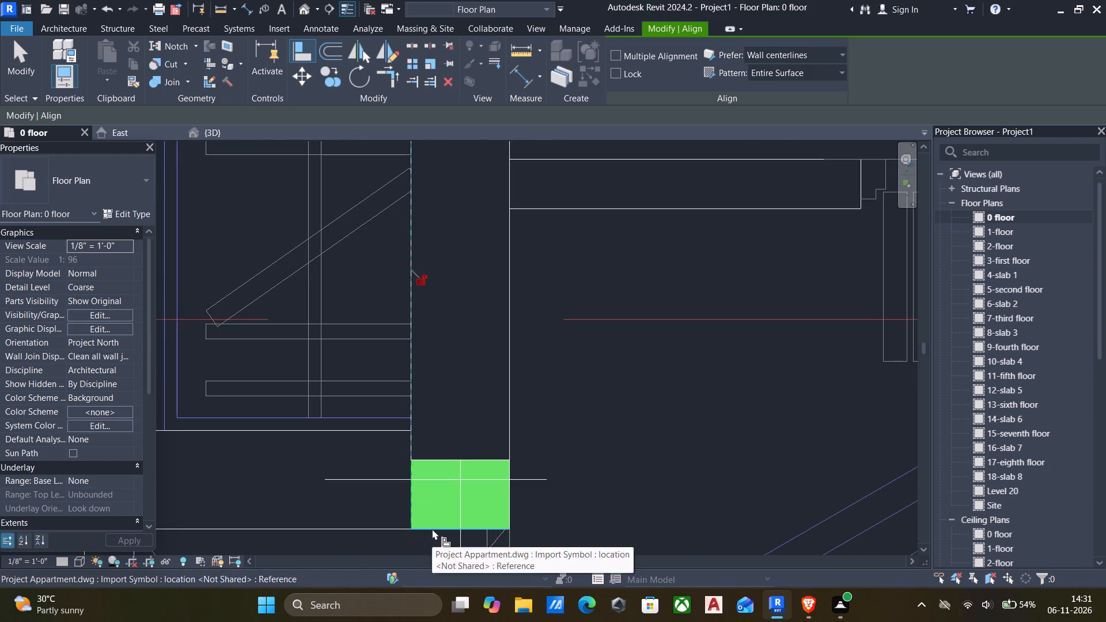
click(432, 530)
click(439, 461)
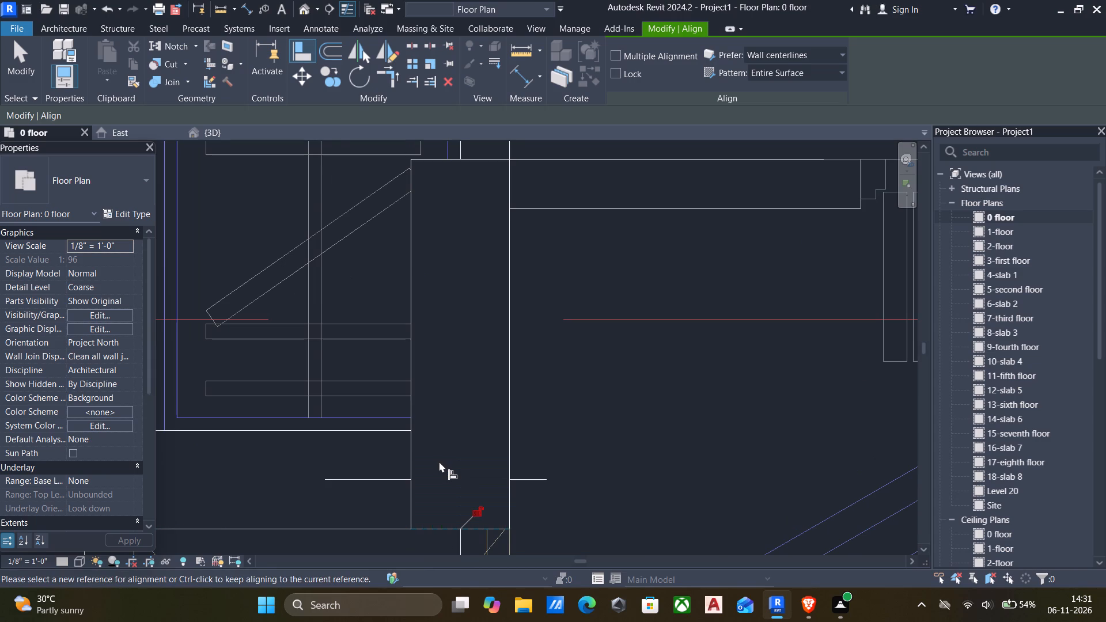
scroll(439, 461, down, 16)
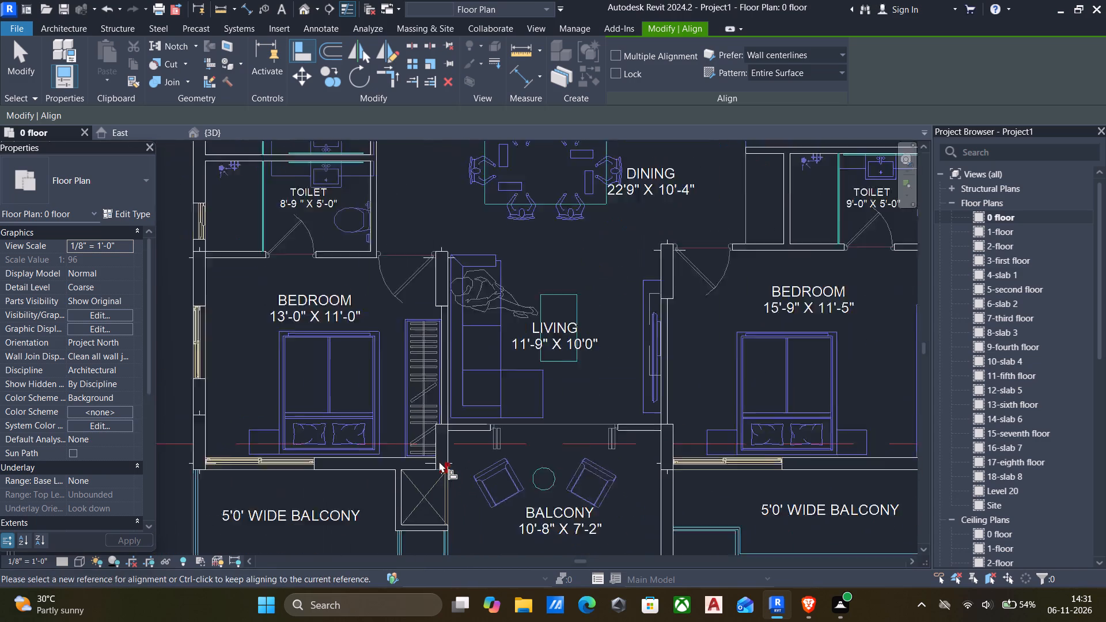
scroll(439, 461, down, 4)
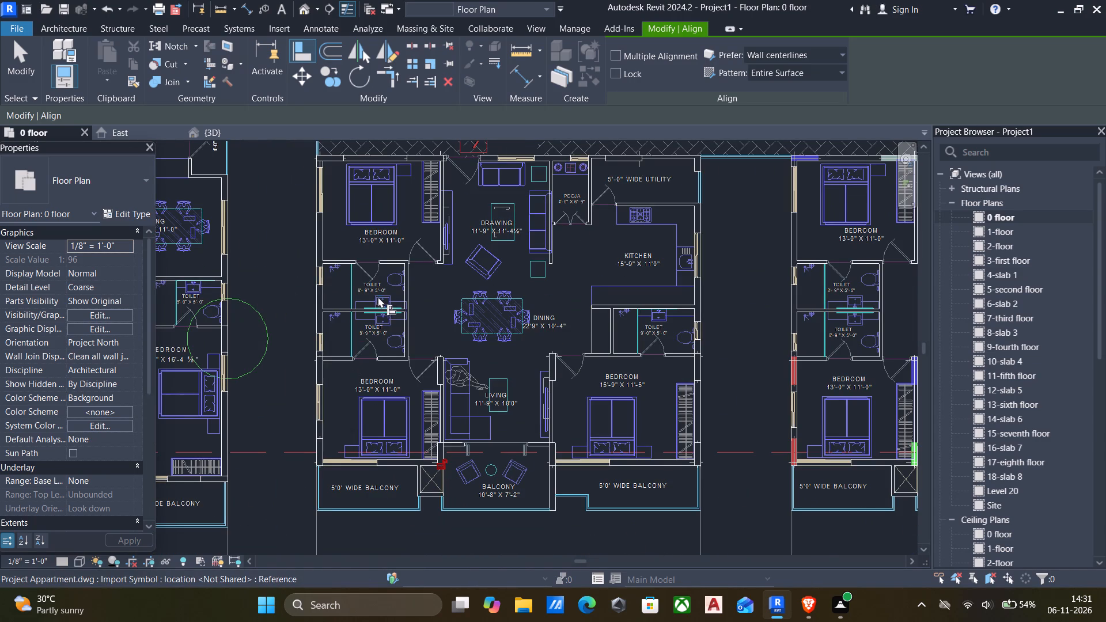
scroll(381, 299, up, 4)
scroll(397, 409, up, 4)
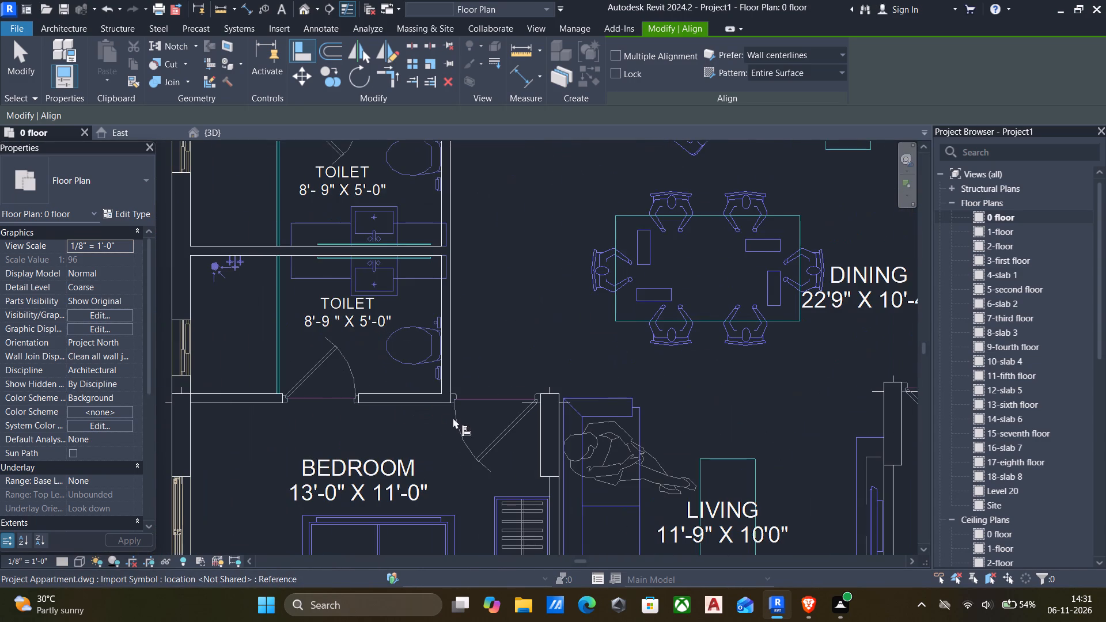
key(Escape)
key(Escape)
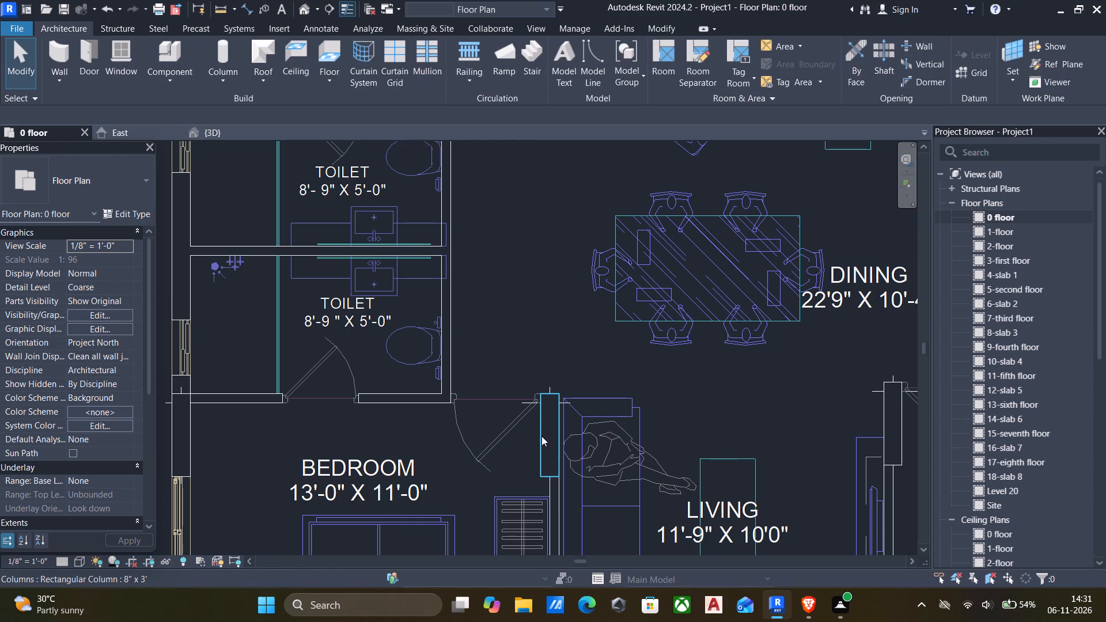
Examine apartment 9's columns and the neighbouring apartments of the floor plan for coloured column outlines.
click(541, 436)
key(Escape)
scroll(531, 437, down, 7)
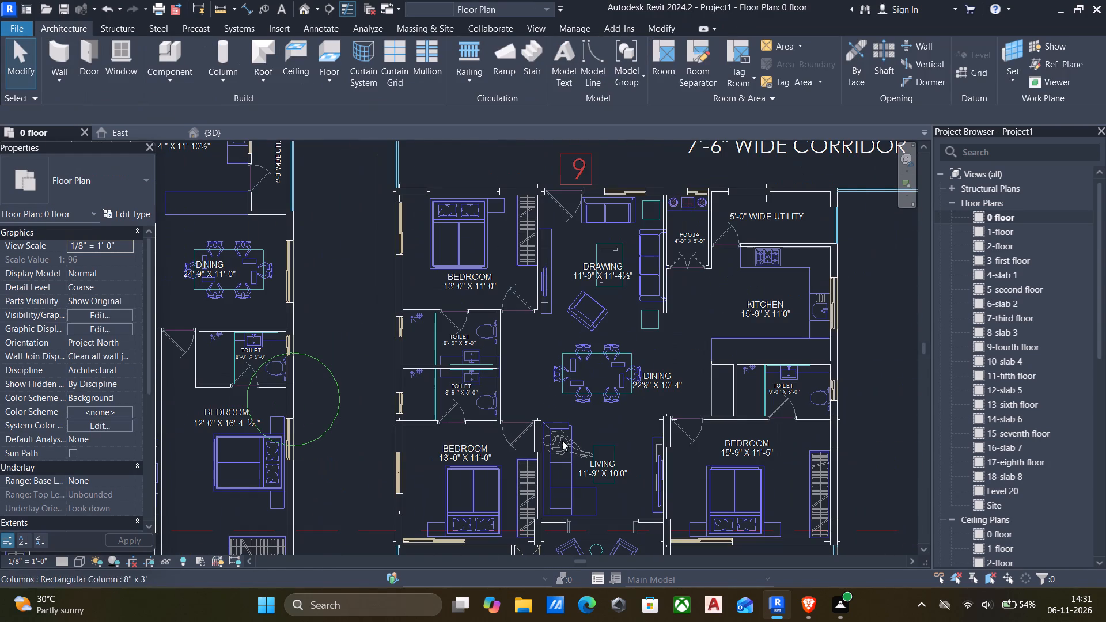
scroll(813, 325, down, 2)
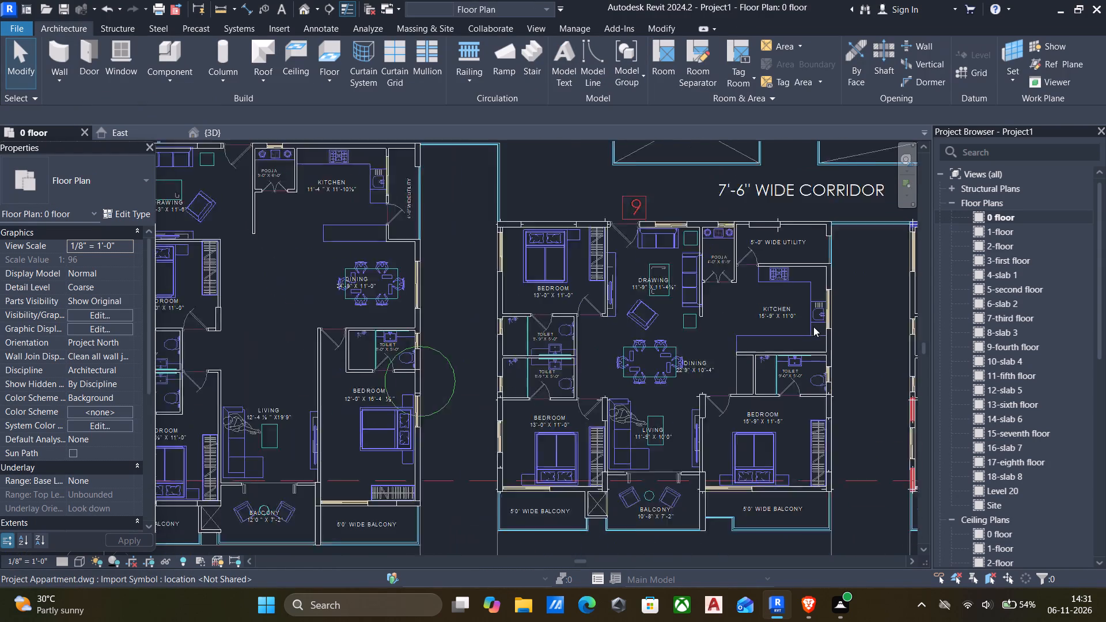
scroll(813, 327, down, 1)
scroll(819, 263, down, 6)
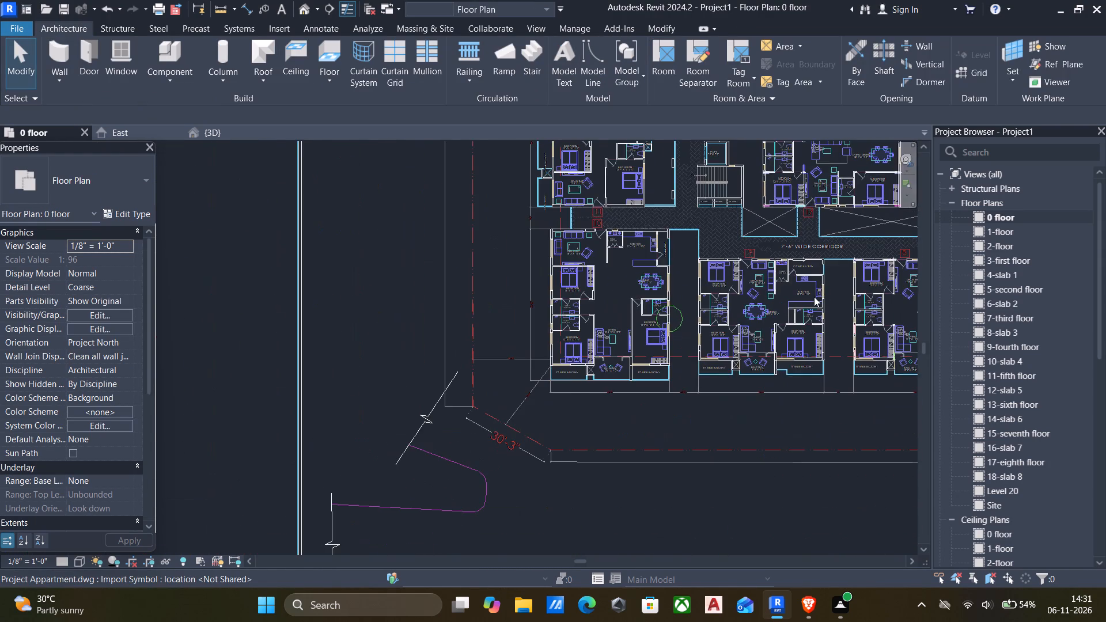
scroll(814, 297, down, 3)
middle_drag(812, 298, 726, 357)
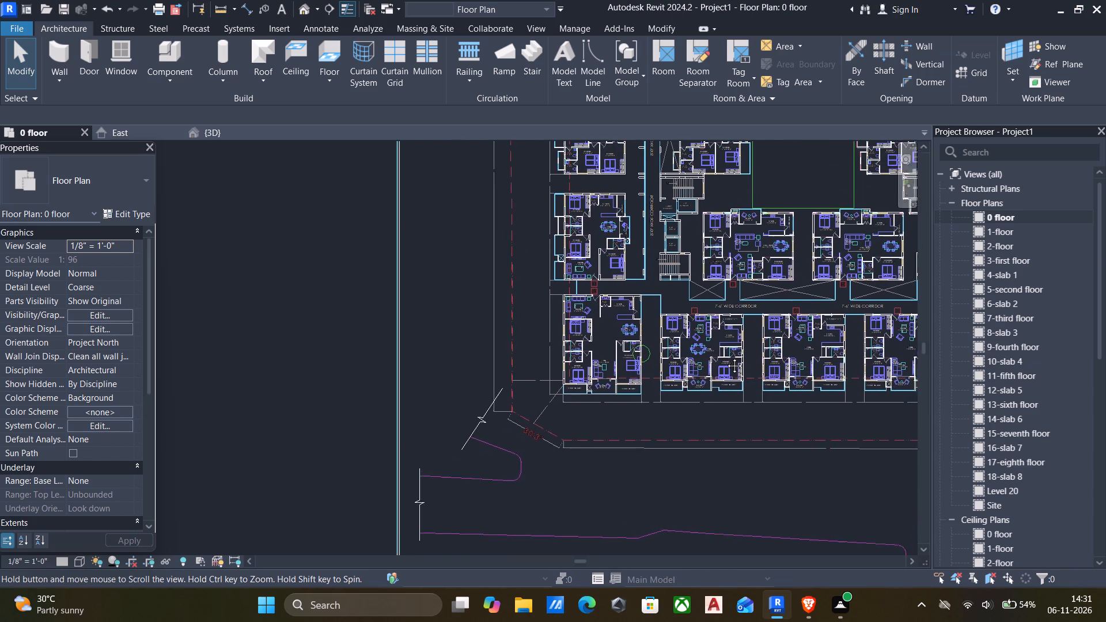
middle_drag(726, 357, 546, 427)
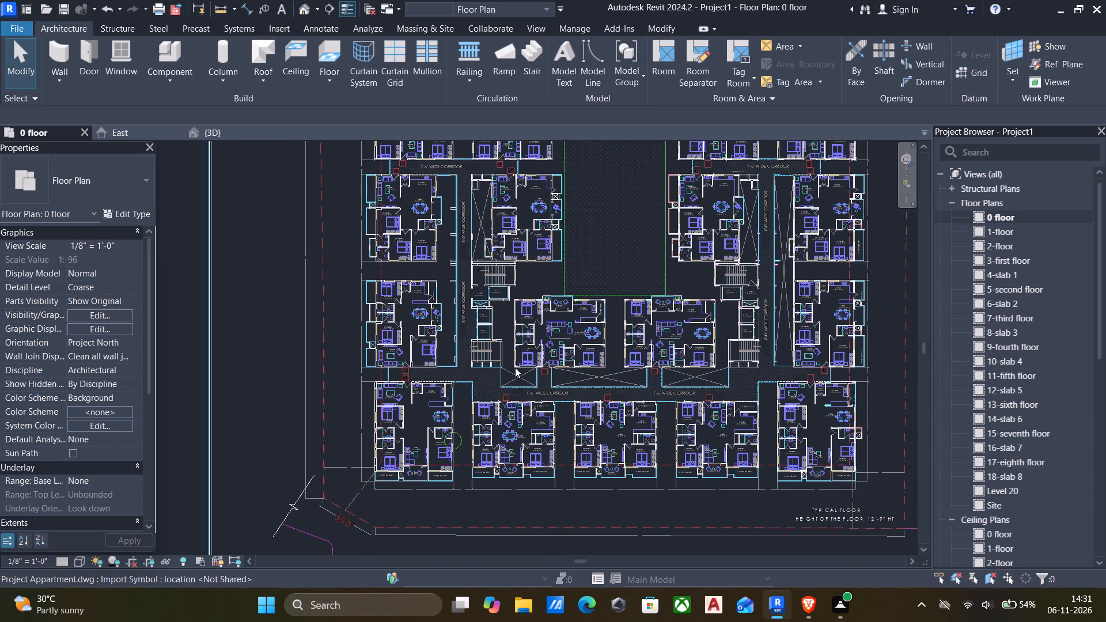
scroll(518, 365, up, 9)
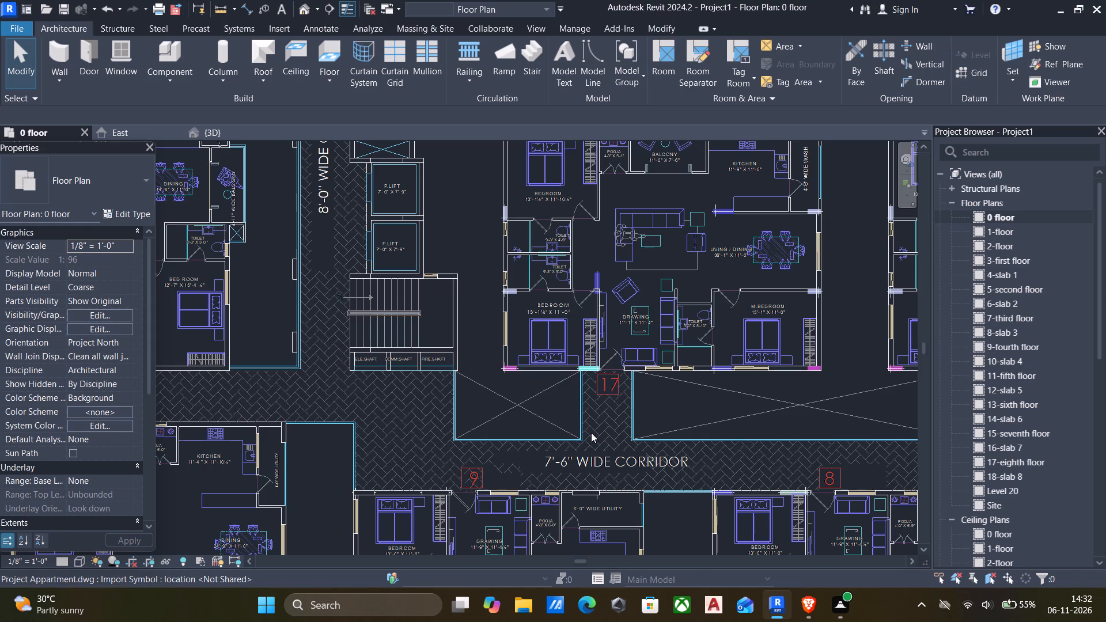
scroll(591, 433, down, 9)
middle_drag(587, 487, 504, 412)
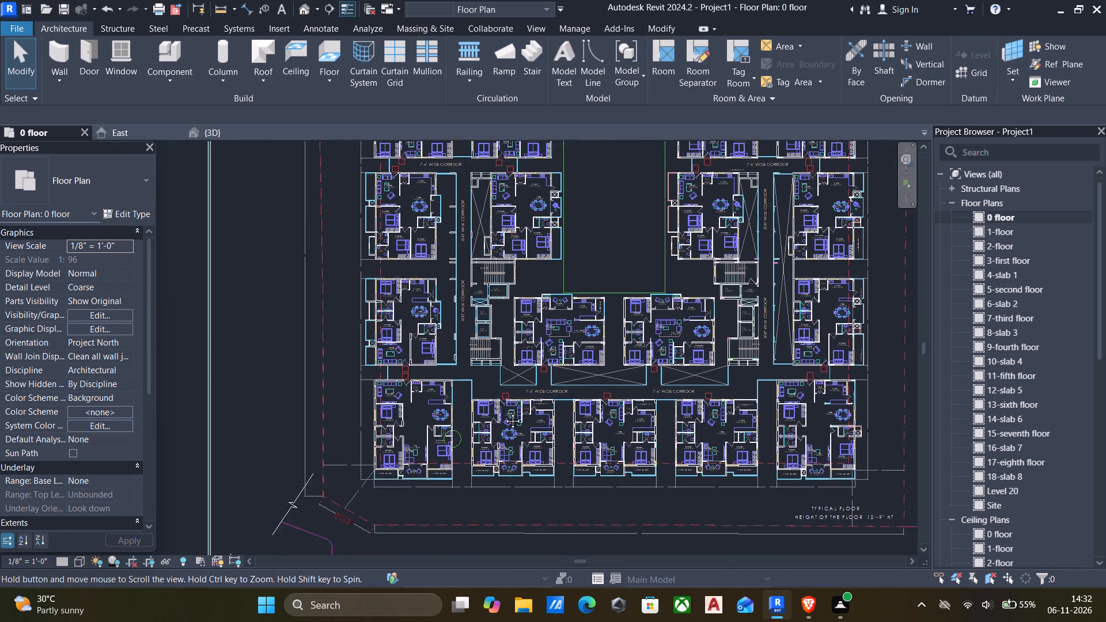
middle_drag(504, 412, 502, 412)
scroll(589, 424, down, 2)
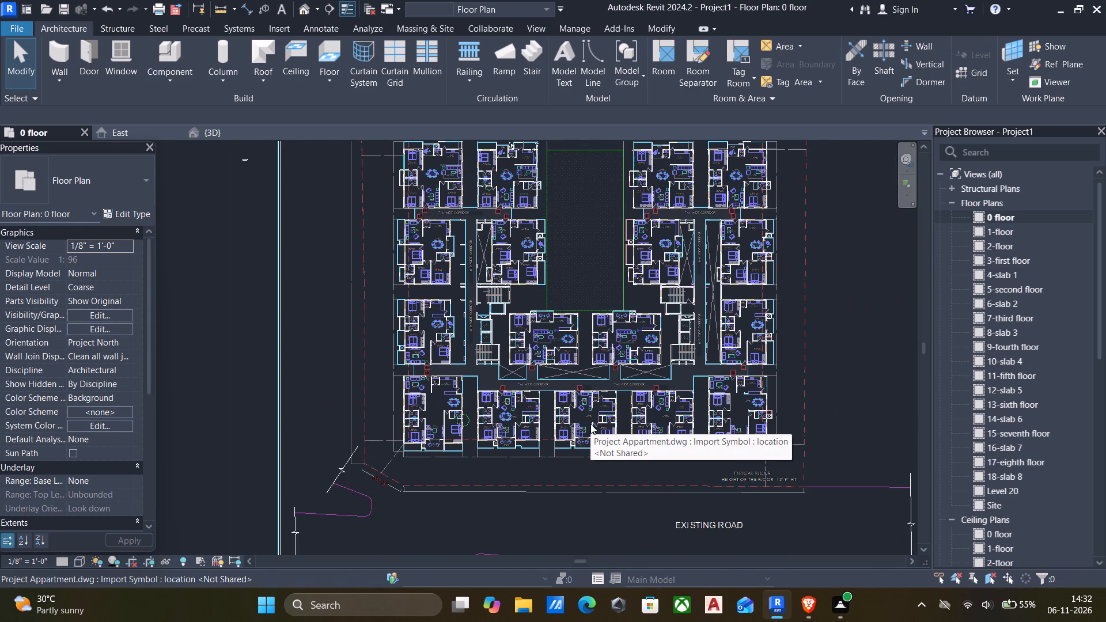
Place rotated 8" x 2'6" columns over apartment 8's three green outlines beside the 10'-8" x 7'-2" balcony and at the 15'-9" x 11'-5" bedroom's wardrobe-side corner.
scroll(584, 424, up, 1)
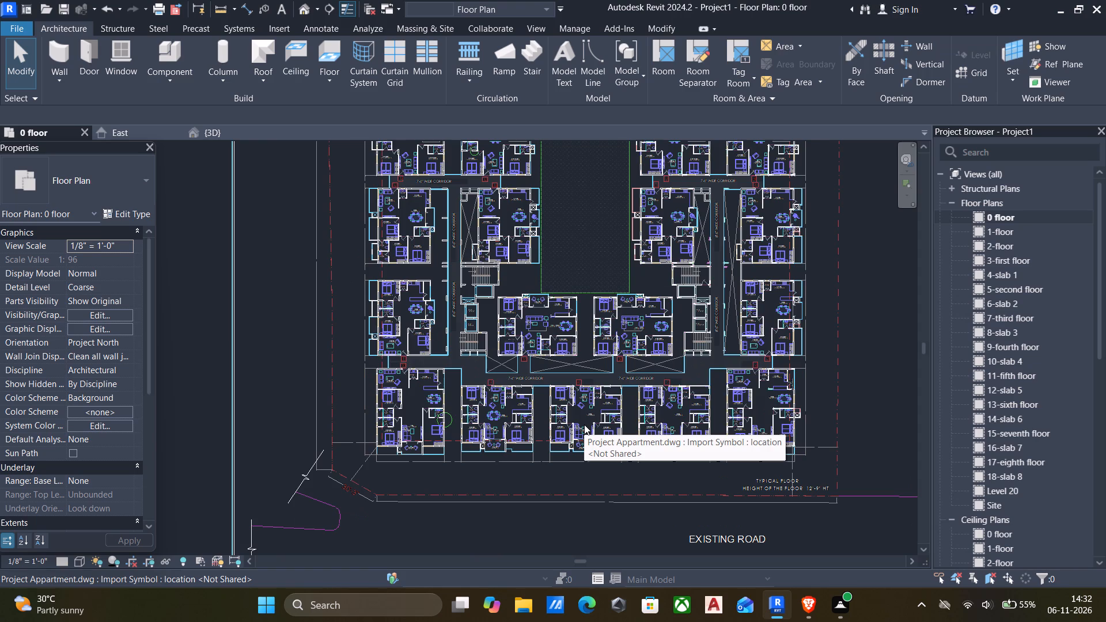
scroll(584, 424, up, 5)
scroll(526, 465, up, 8)
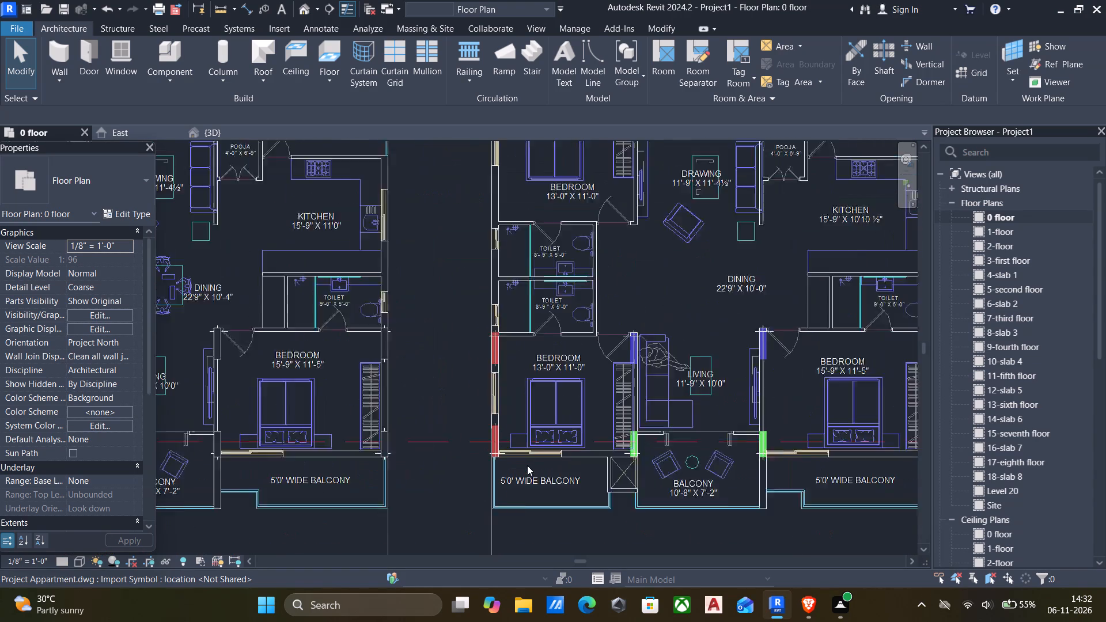
scroll(527, 465, up, 1)
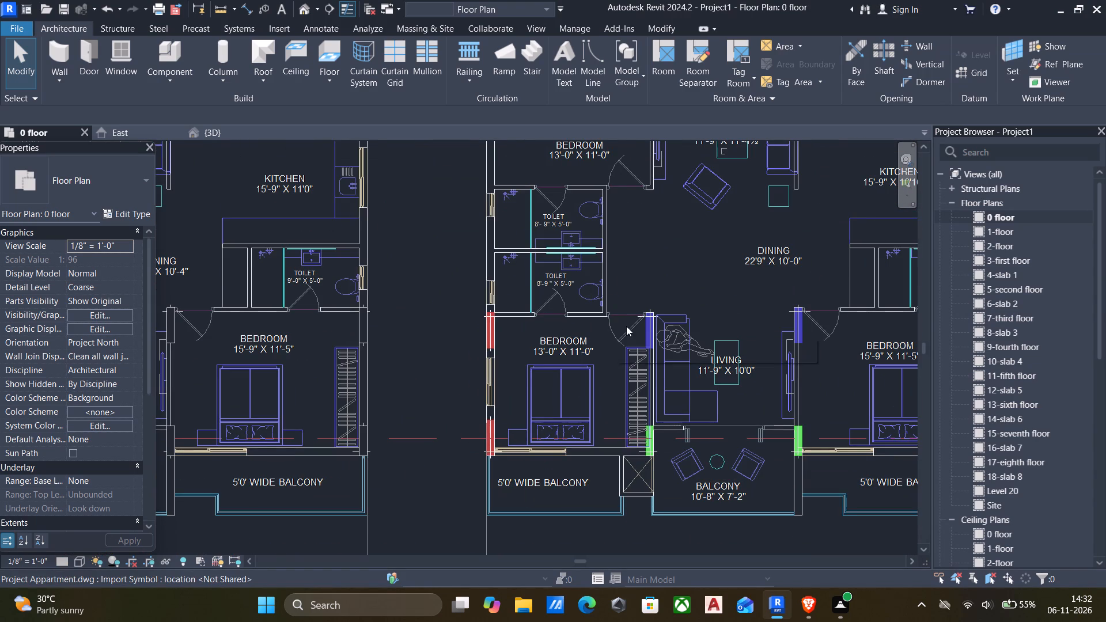
scroll(619, 328, down, 2)
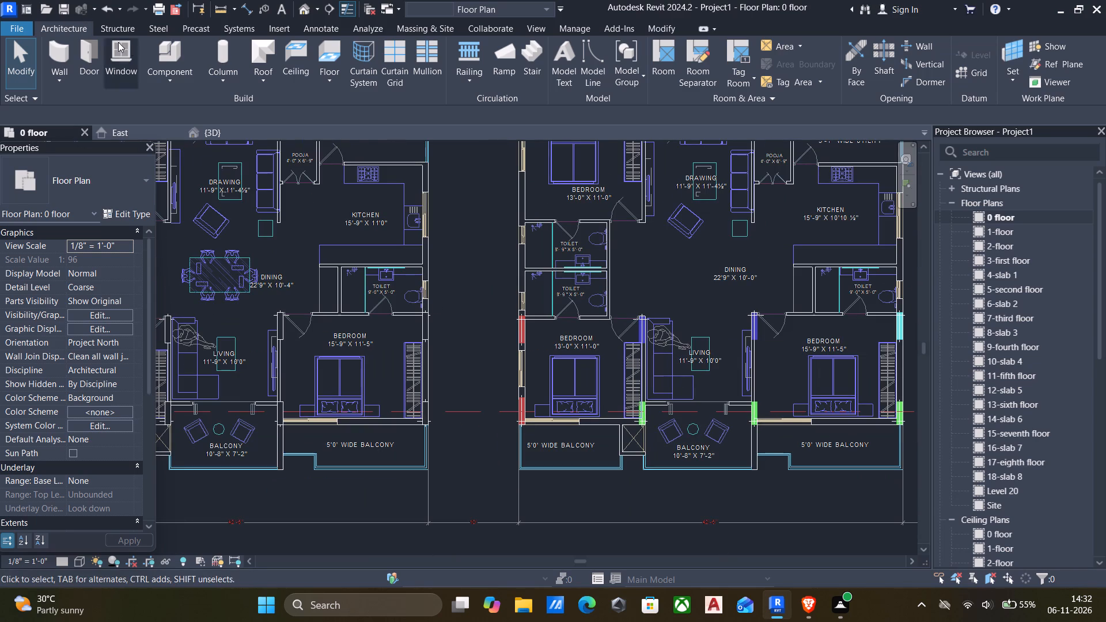
click(222, 76)
click(260, 130)
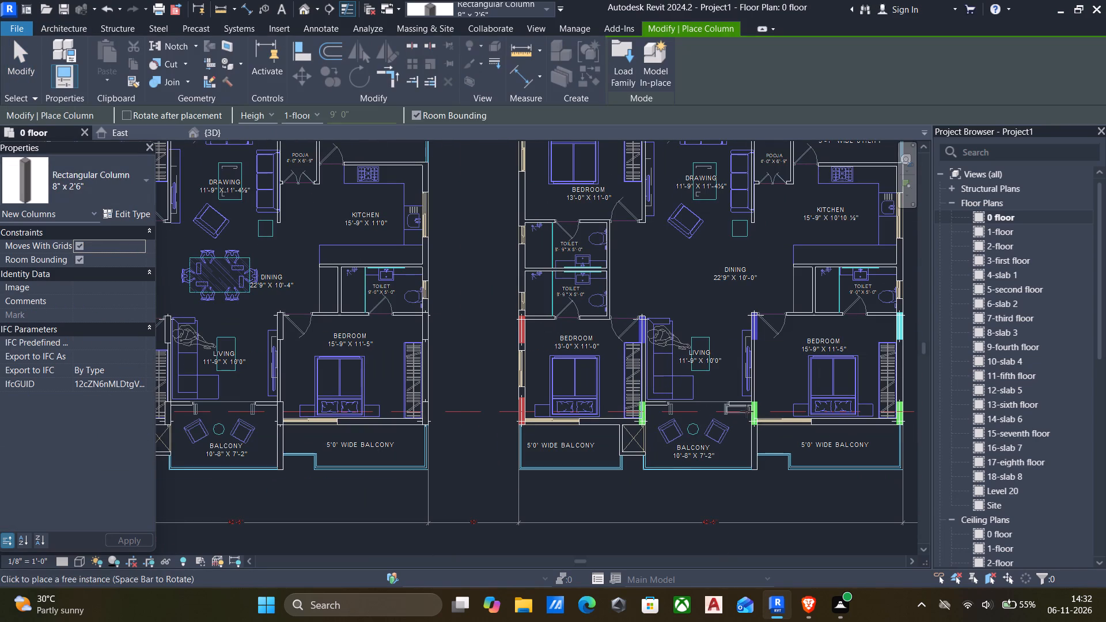
scroll(747, 411, up, 4)
key(space)
scroll(749, 411, up, 4)
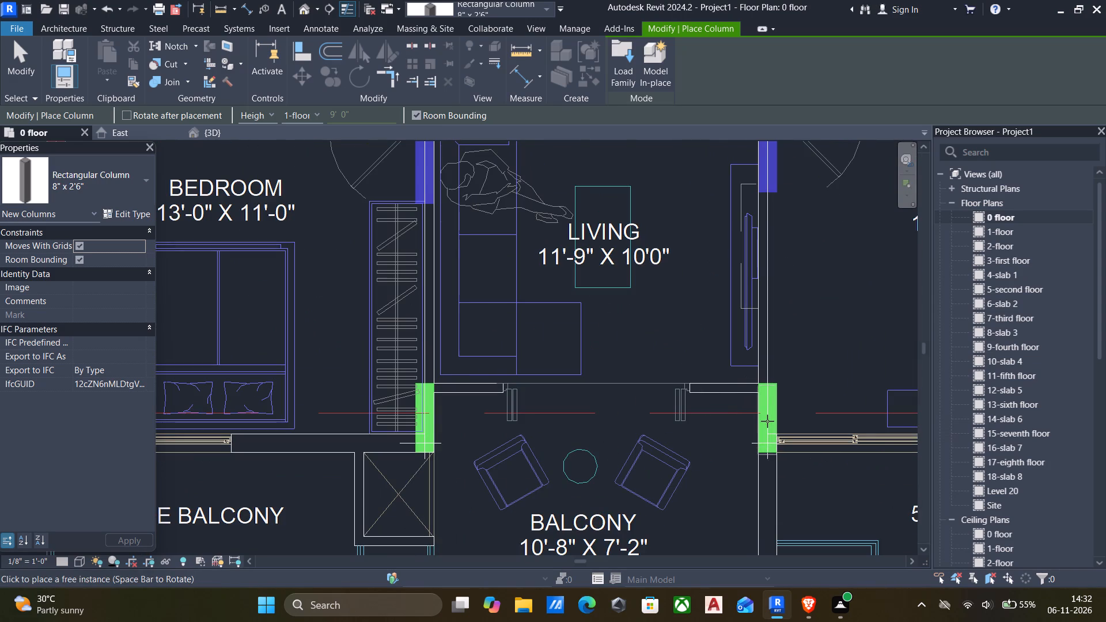
click(774, 409)
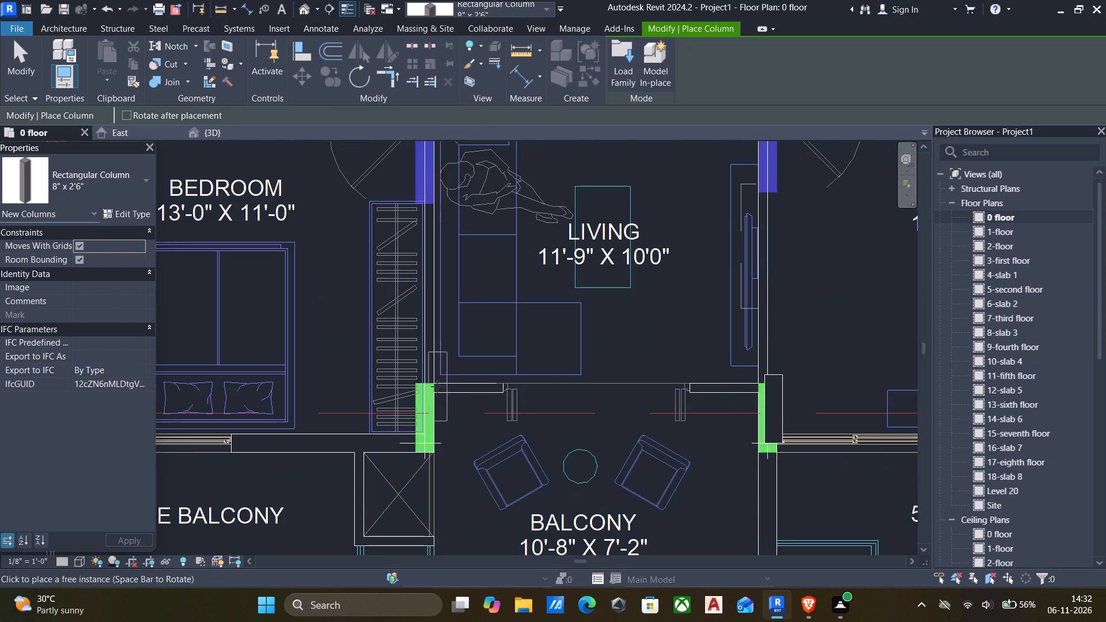
click(431, 402)
scroll(432, 403, down, 7)
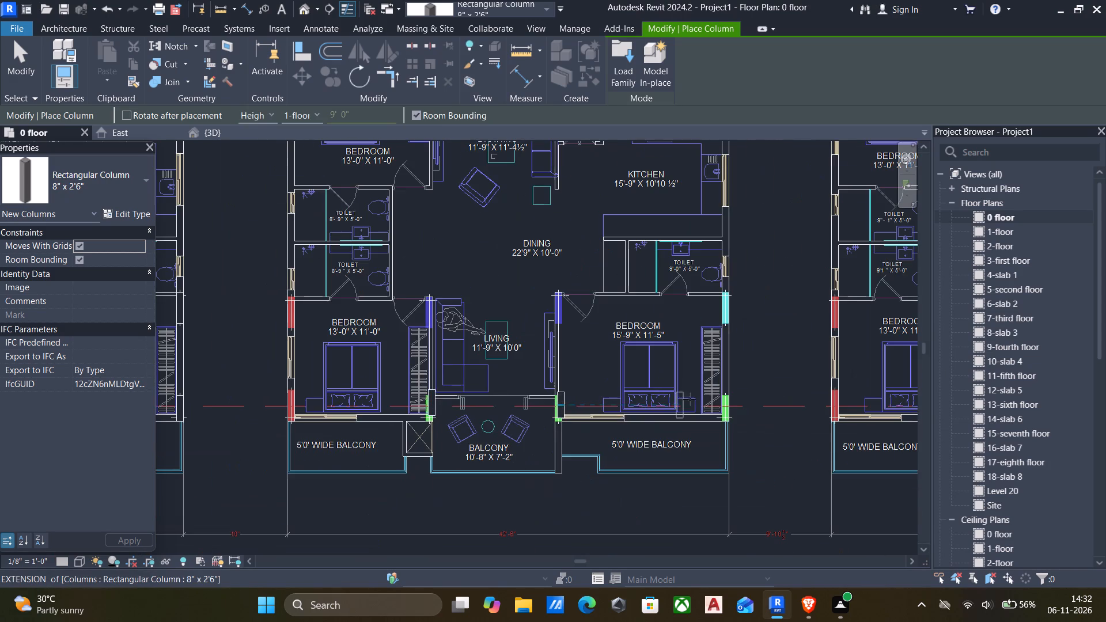
scroll(720, 399, up, 5)
click(728, 400)
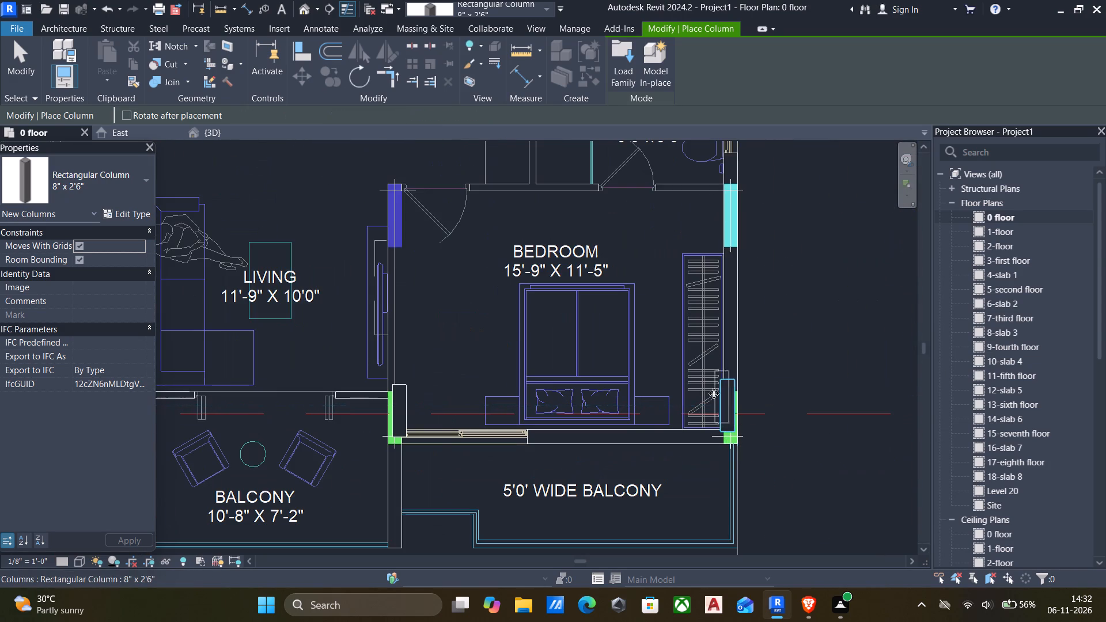
Place rotated 8" x 3' columns over the two red outlines on the outer wall of apartment 8's balcony-side 13'-0" x 11'-0" bedroom.
scroll(710, 392, down, 10)
scroll(677, 231, up, 4)
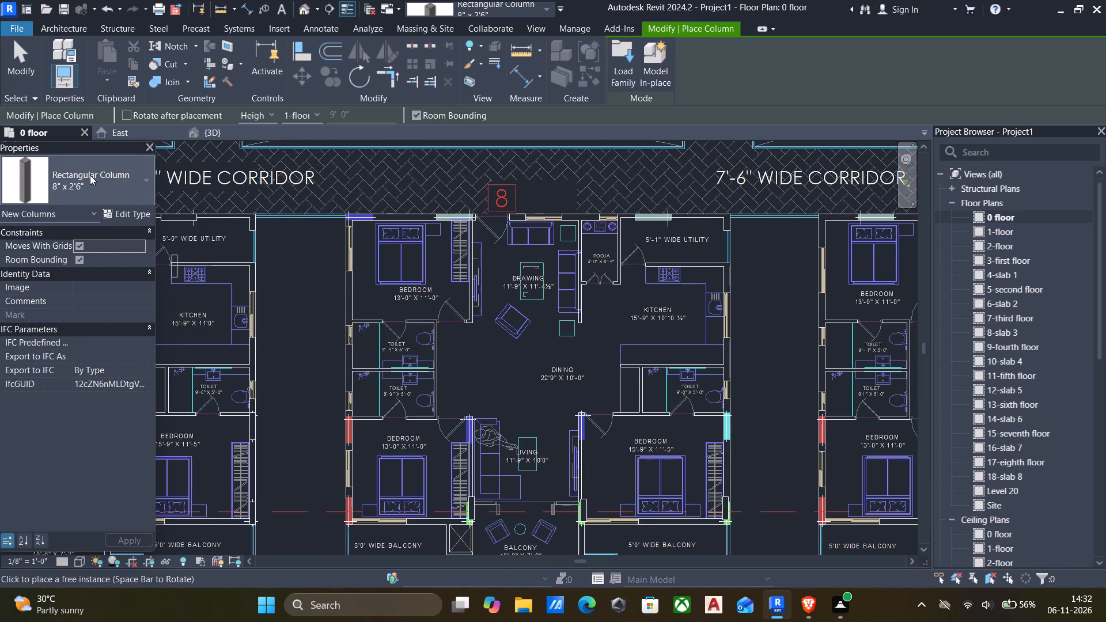
click(90, 175)
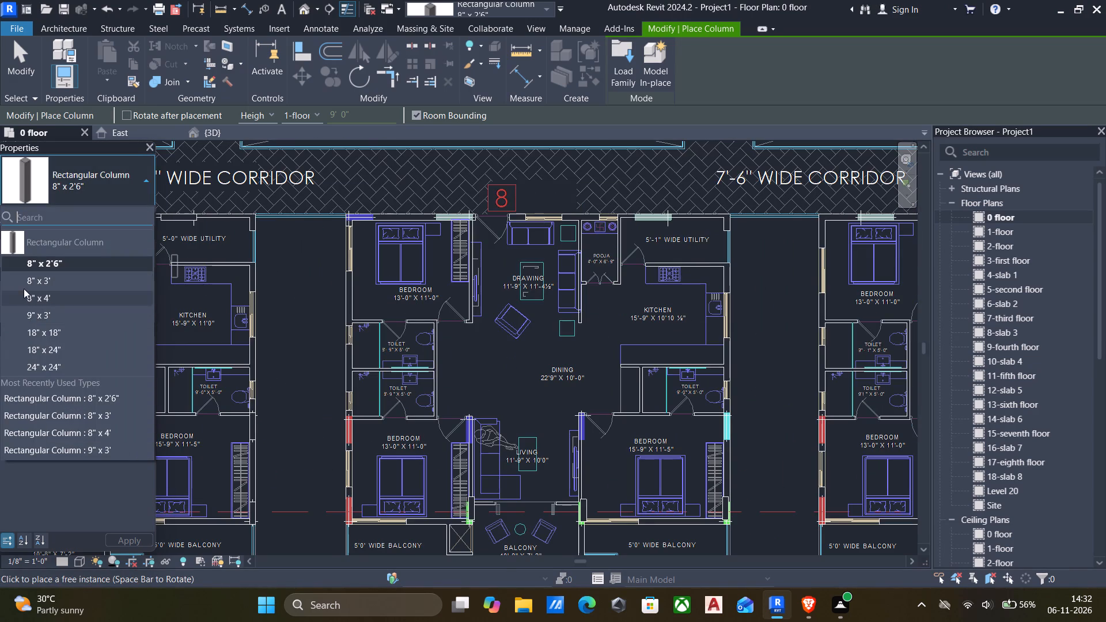
click(37, 277)
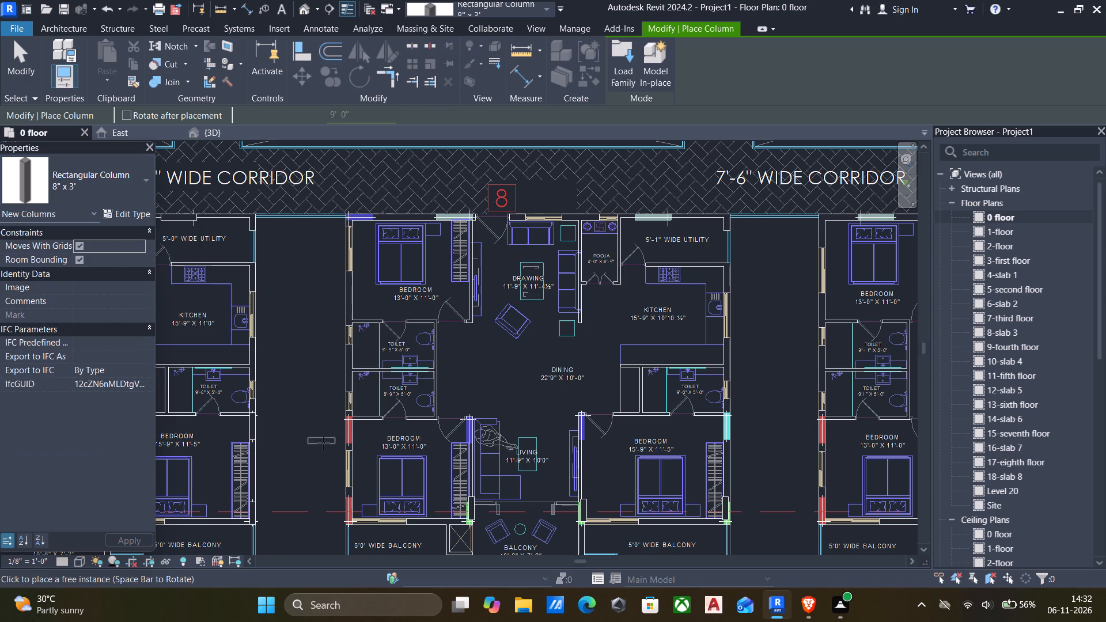
scroll(356, 449, up, 5)
key(space)
click(335, 408)
scroll(340, 415, down, 6)
scroll(333, 491, up, 9)
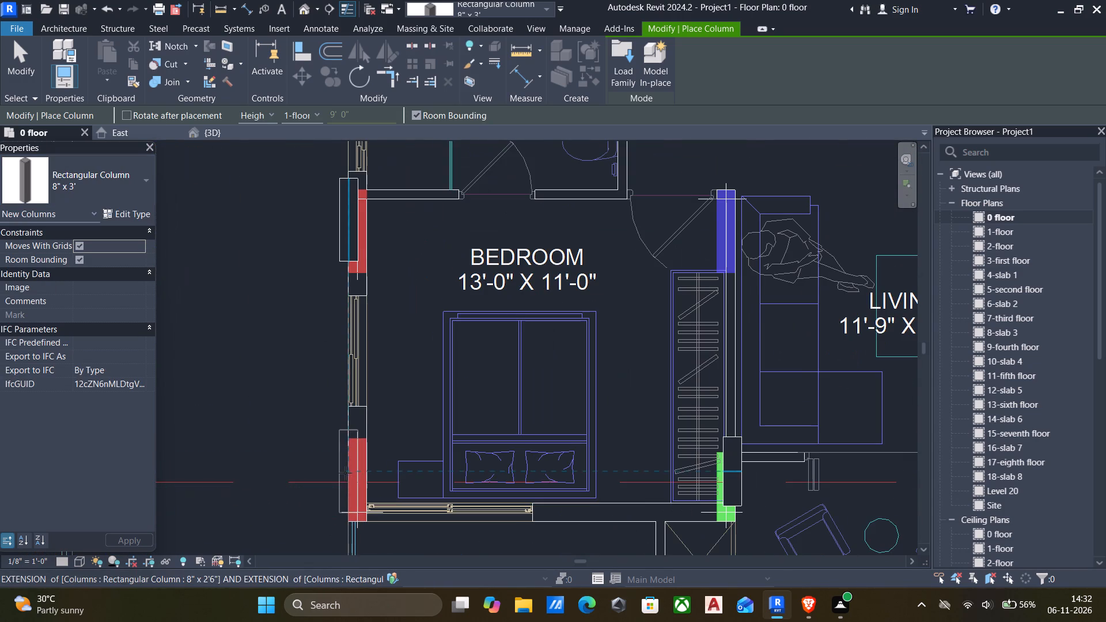
click(345, 473)
Place an 8" x 3' column over the blue outline between apartment 8's living room and 13'-0" x 11'-0" bedroom door.
scroll(479, 454, down, 5)
scroll(607, 333, up, 5)
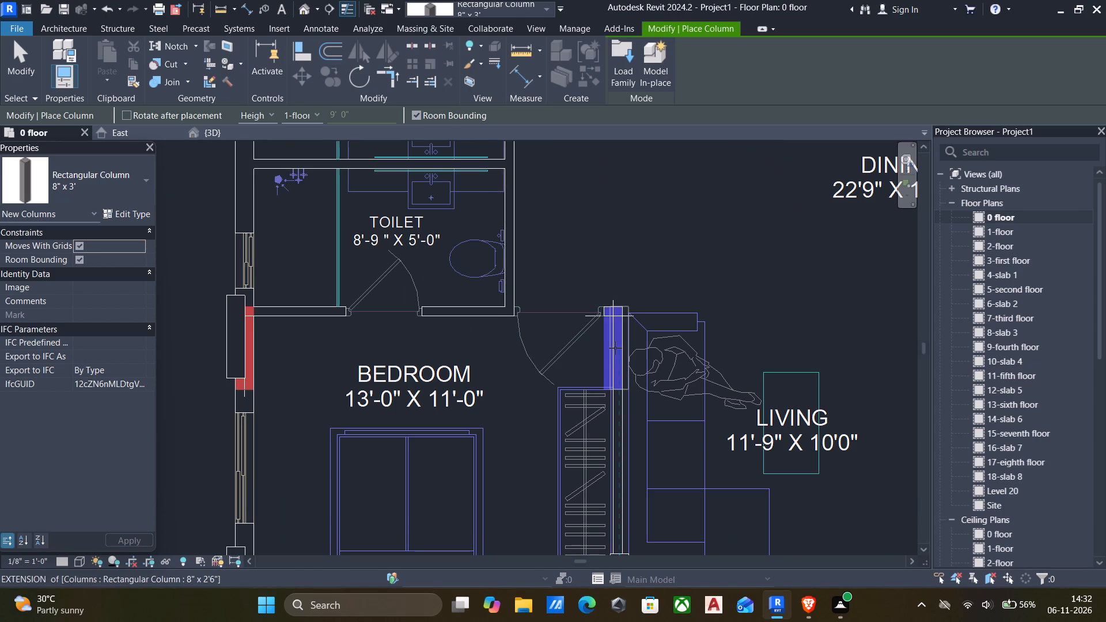
scroll(615, 348, up, 4)
click(602, 336)
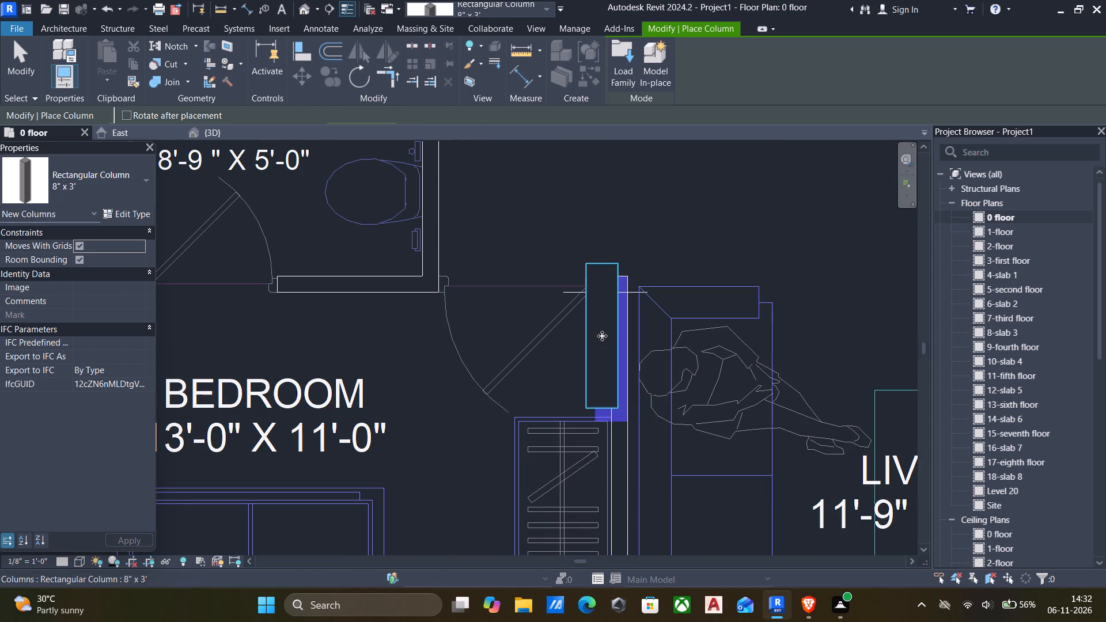
Place an 8" x 3' column over the blue outline between apartment 8's living room and 15'-9" x 11'-5" bedroom door.
scroll(601, 339, down, 8)
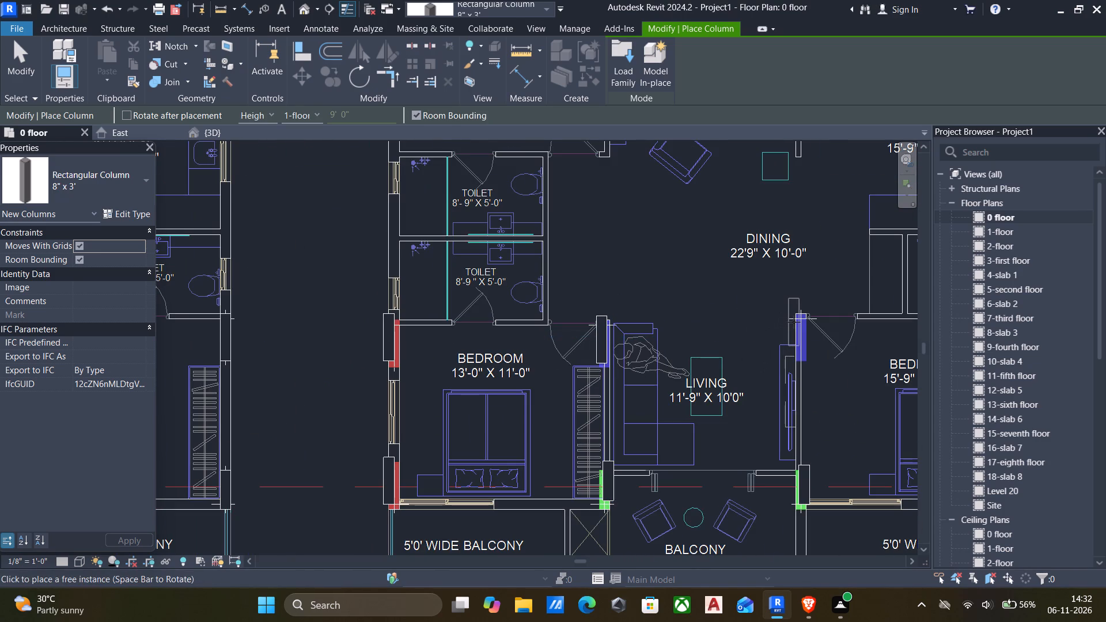
click(794, 322)
Place a rotated 8" x 3' column over the blue outline at the corridor-side outer corner of apartment 8's upper 13'-0" x 11'-0" bedroom.
scroll(761, 332, down, 4)
middle_drag(721, 337, 691, 351)
middle_drag(664, 395, 658, 407)
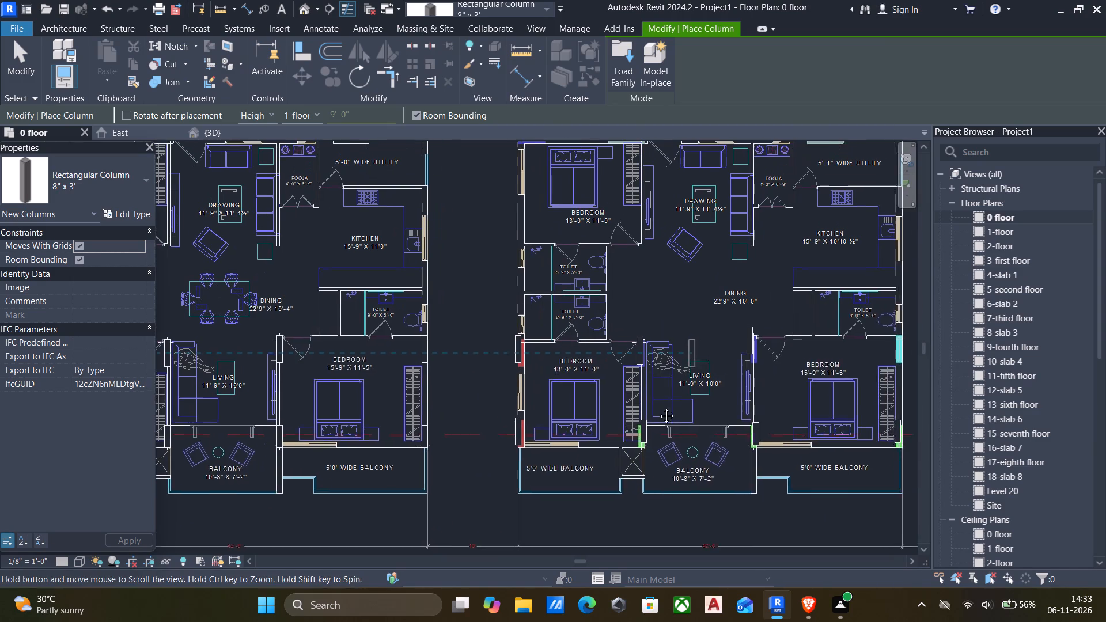
middle_drag(658, 407, 652, 422)
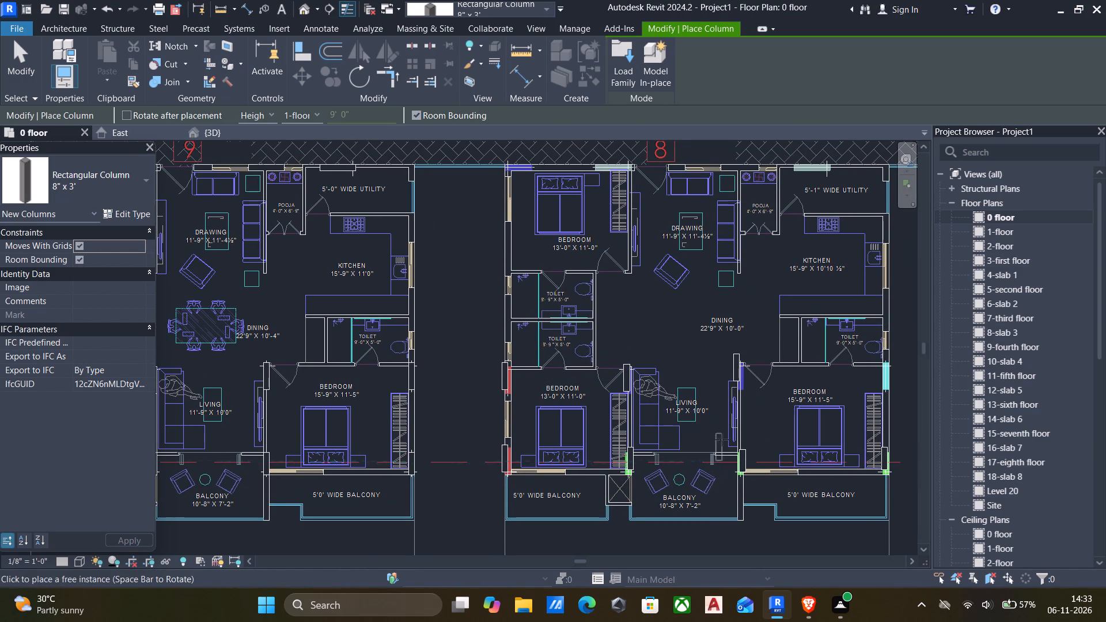
scroll(724, 435, up, 3)
scroll(756, 312, down, 5)
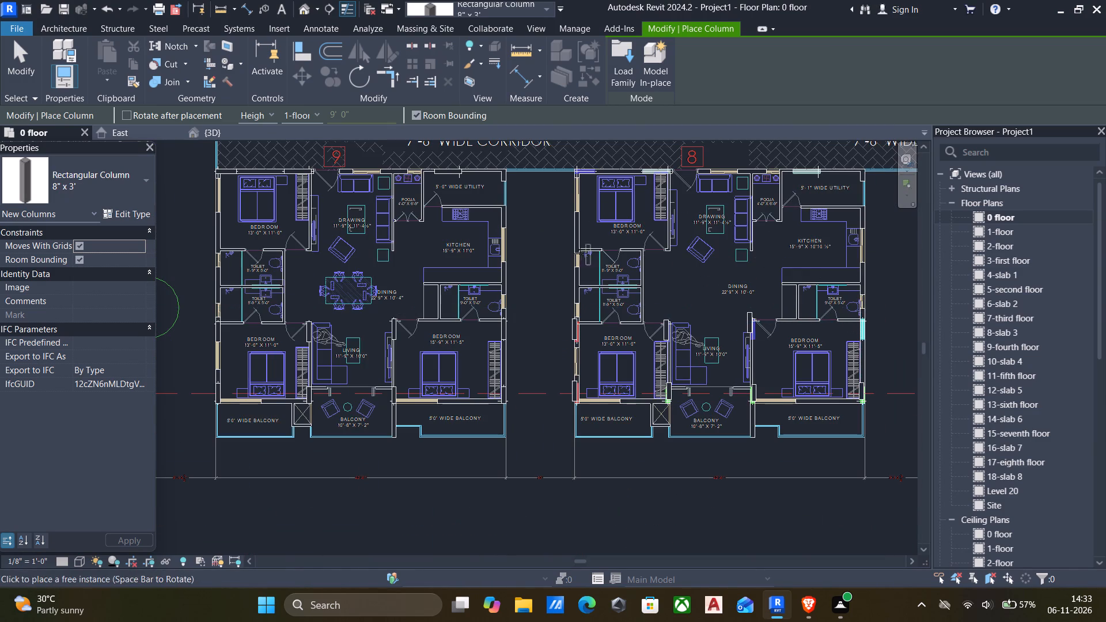
scroll(577, 252, up, 3)
scroll(711, 261, down, 4)
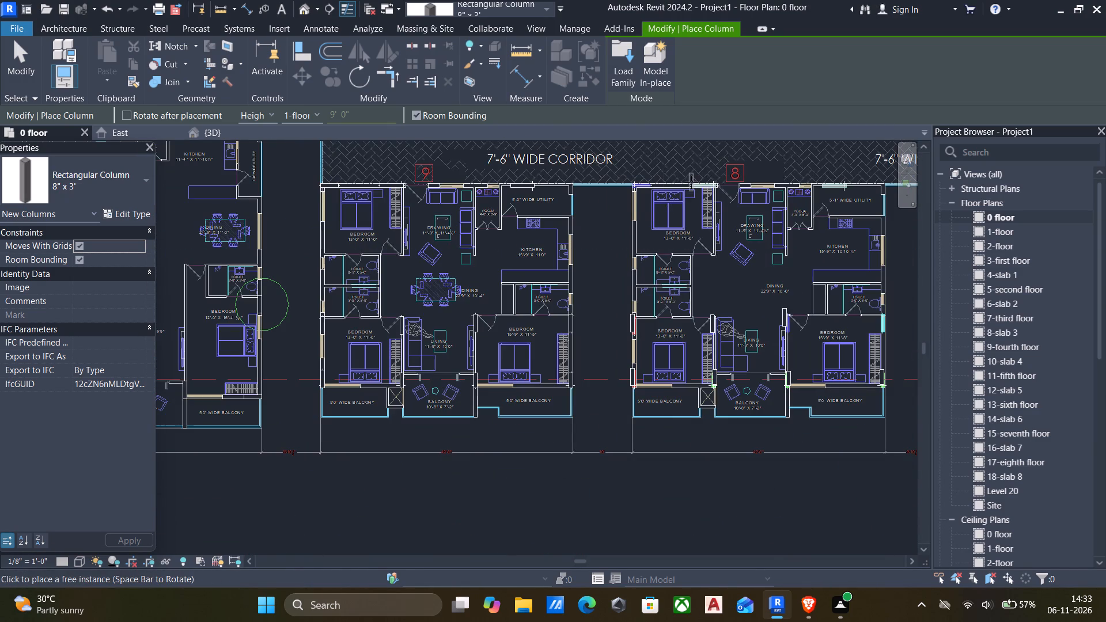
scroll(669, 182, up, 12)
key(space)
scroll(620, 188, up, 2)
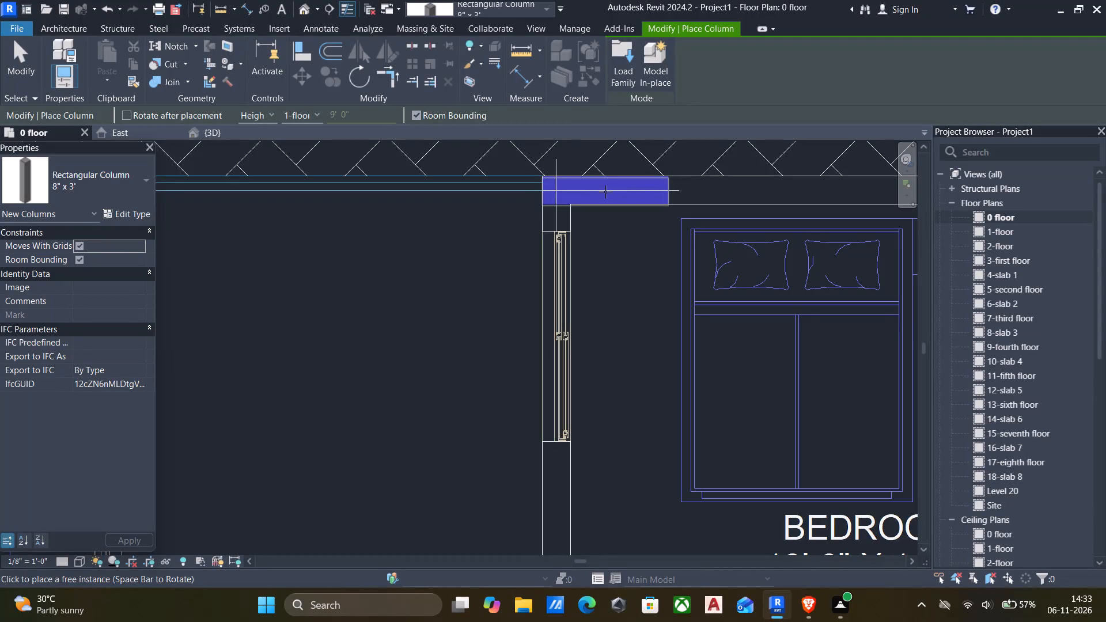
click(594, 183)
Place an 8" x 4' column over the pale green outline on the corridor wall behind the wardrobe of apartment 8's upper 13'-0" x 11'-0" bedroom.
scroll(594, 183, down, 7)
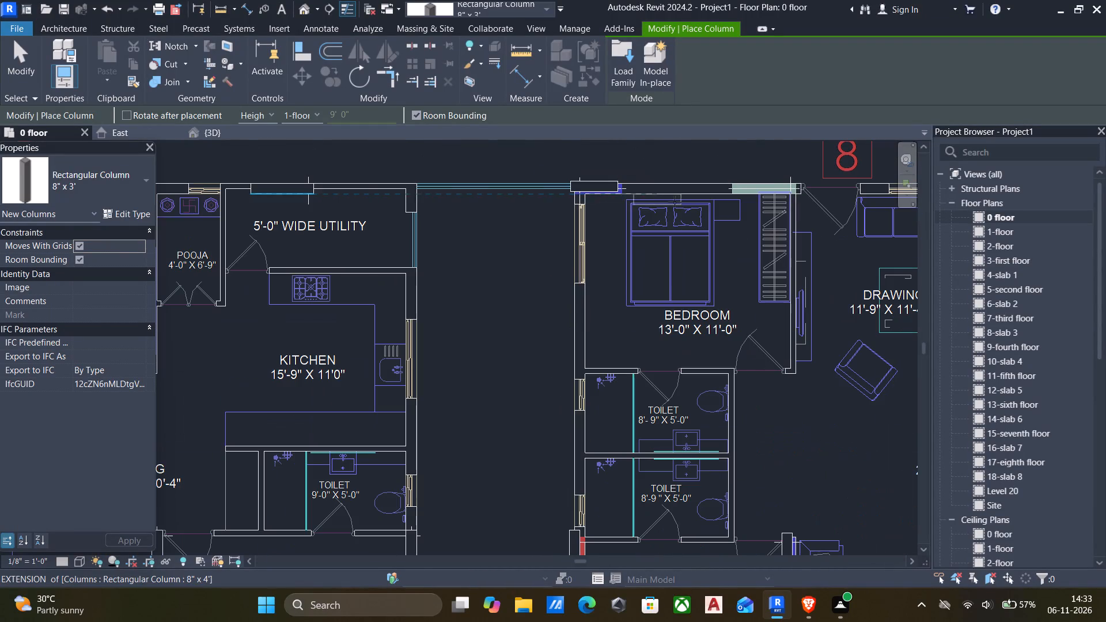
scroll(772, 191, down, 6)
middle_drag(760, 226, 748, 252)
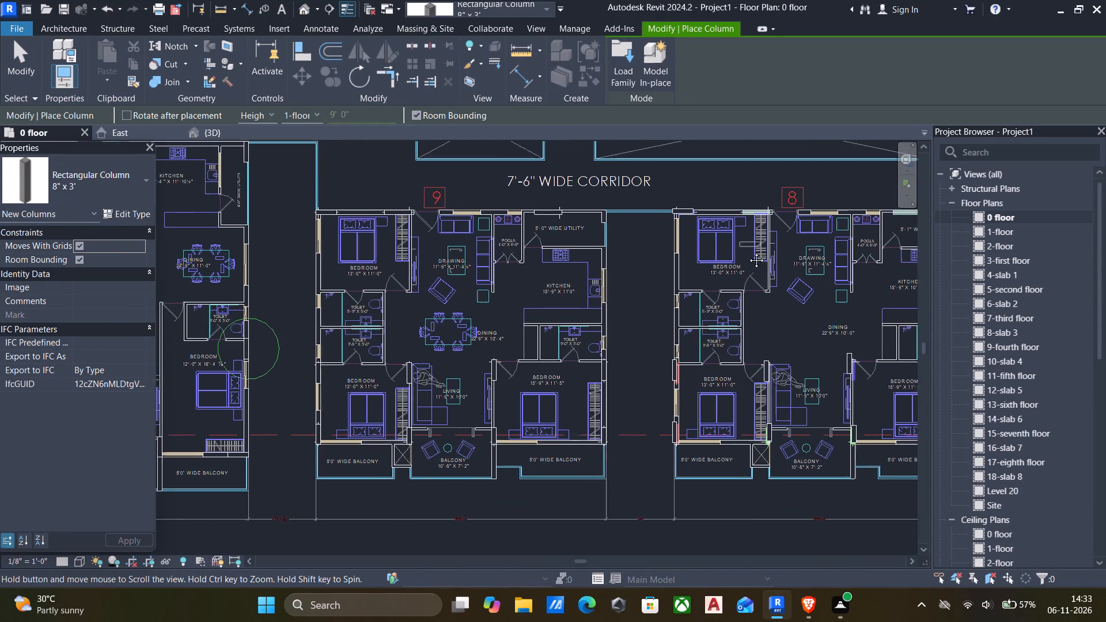
middle_drag(748, 252, 645, 300)
scroll(821, 268, up, 10)
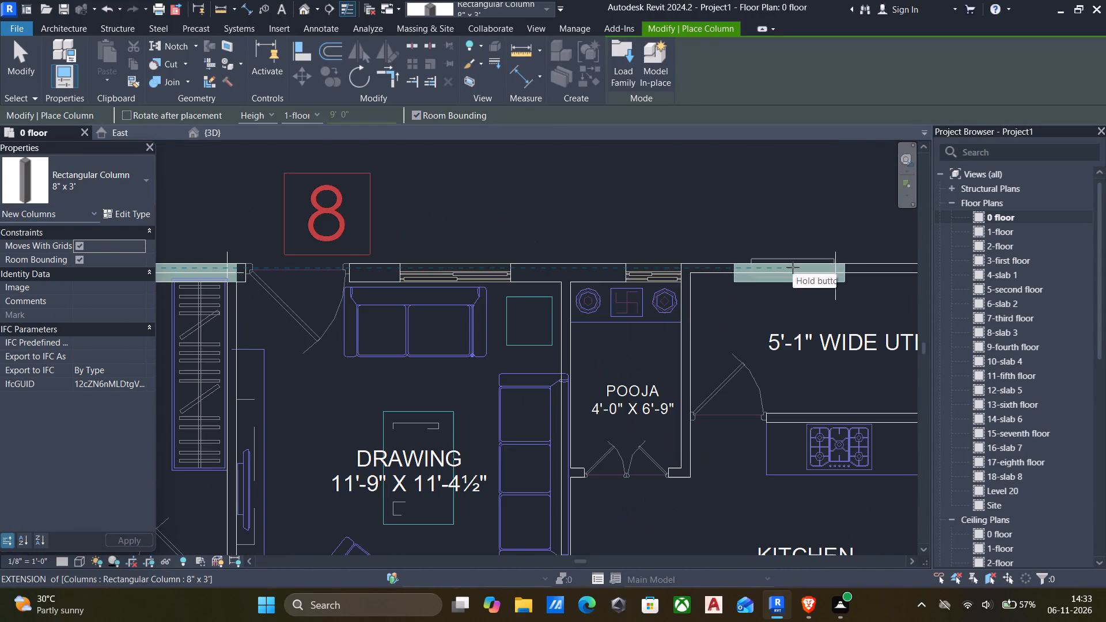
scroll(785, 270, down, 6)
middle_drag(851, 283, 790, 265)
scroll(786, 272, down, 2)
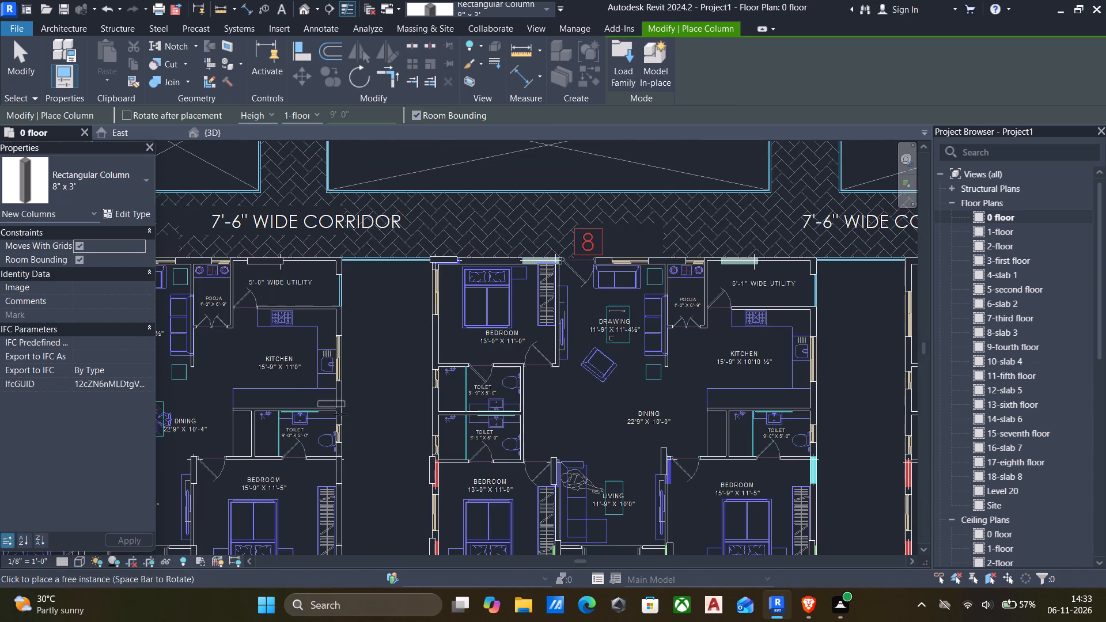
scroll(425, 488, up, 4)
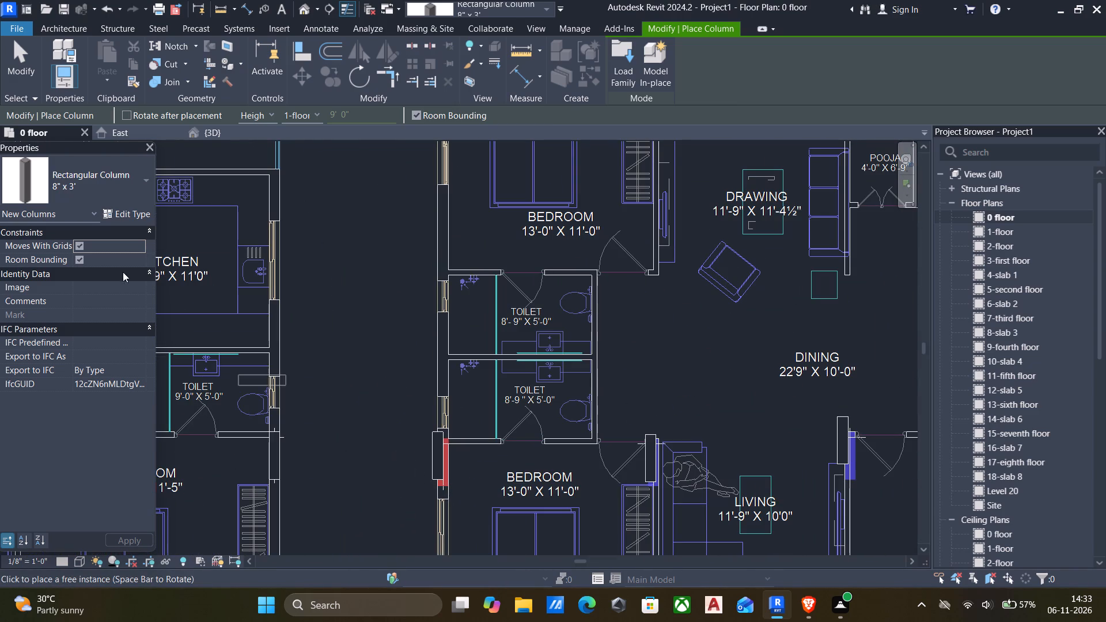
click(84, 175)
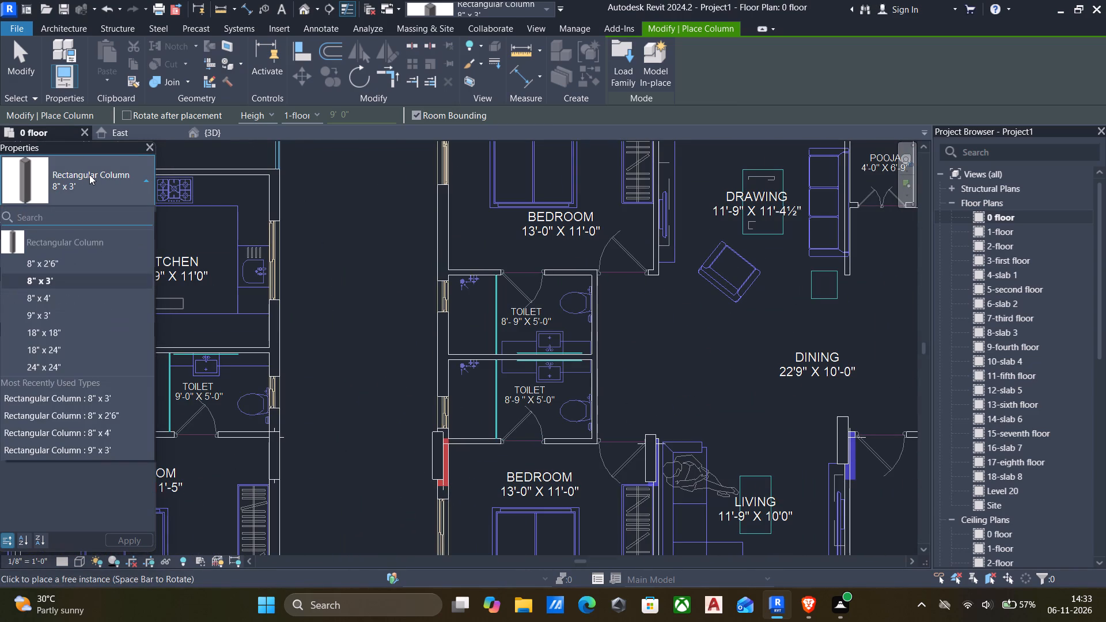
click(39, 296)
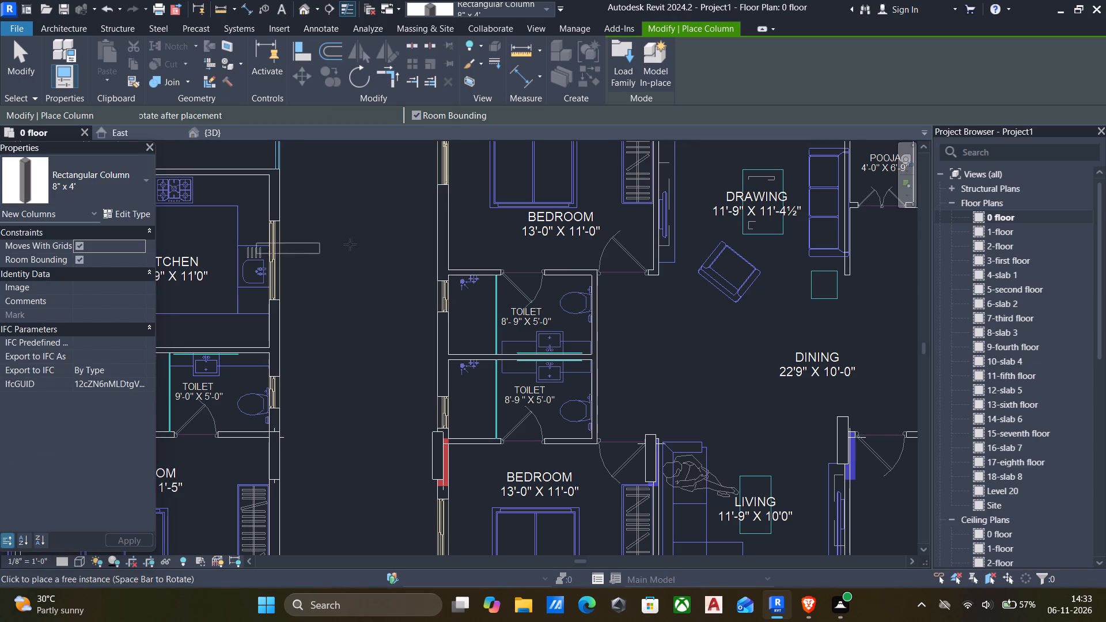
scroll(536, 240, down, 5)
scroll(514, 165, up, 4)
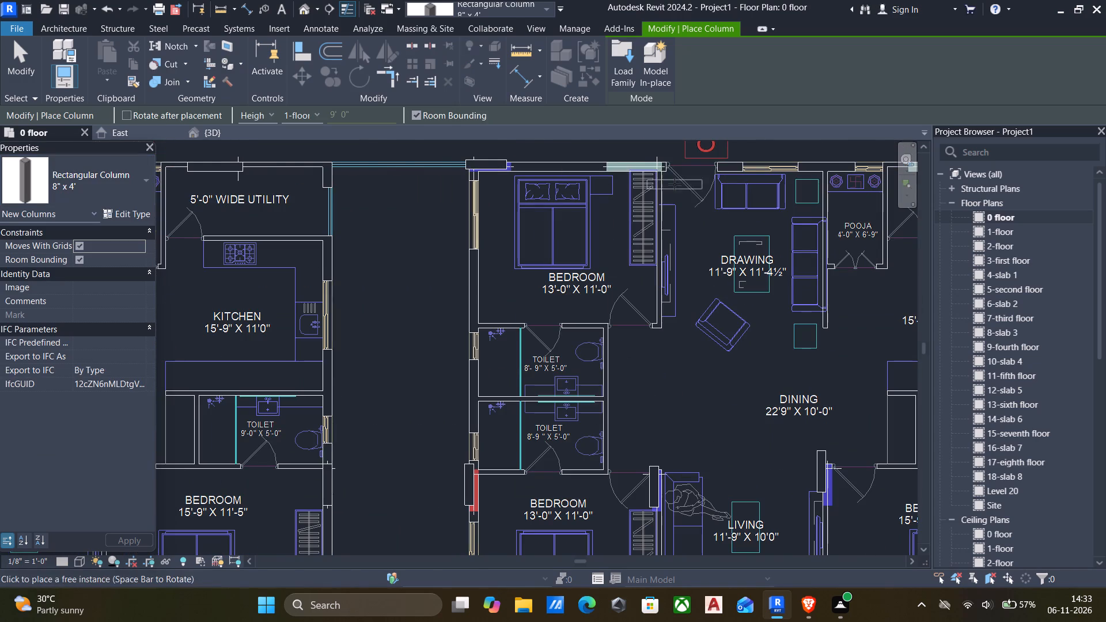
scroll(631, 165, up, 5)
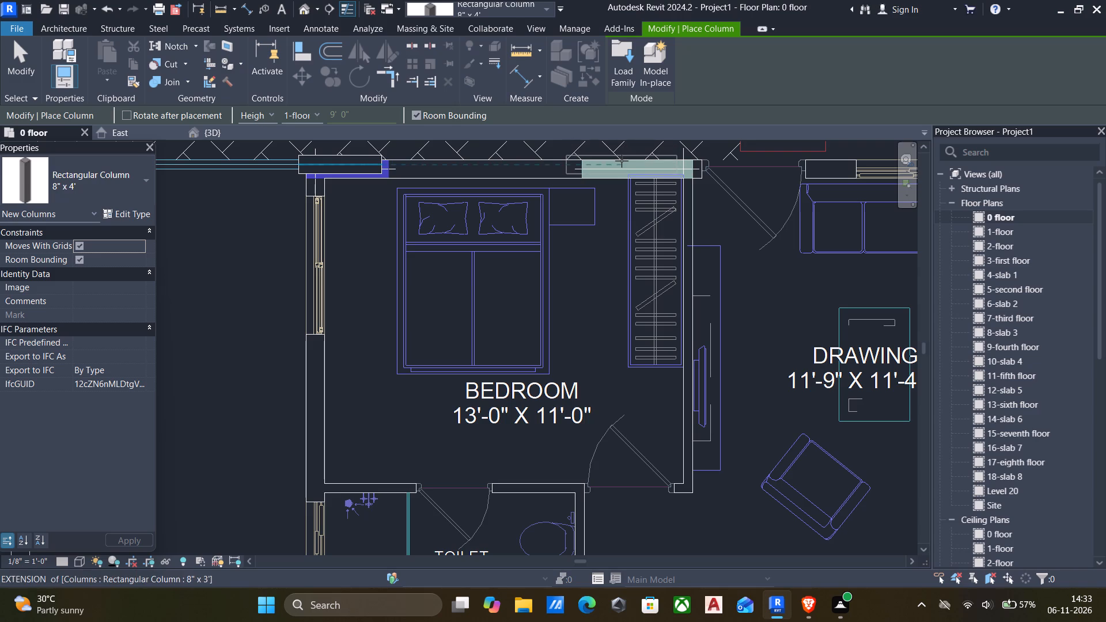
click(622, 161)
Place an 8" x 4' column over the pale green outline on the corridor wall of apartment 8's 5'-1" wide utility.
scroll(622, 161, down, 6)
scroll(750, 189, down, 4)
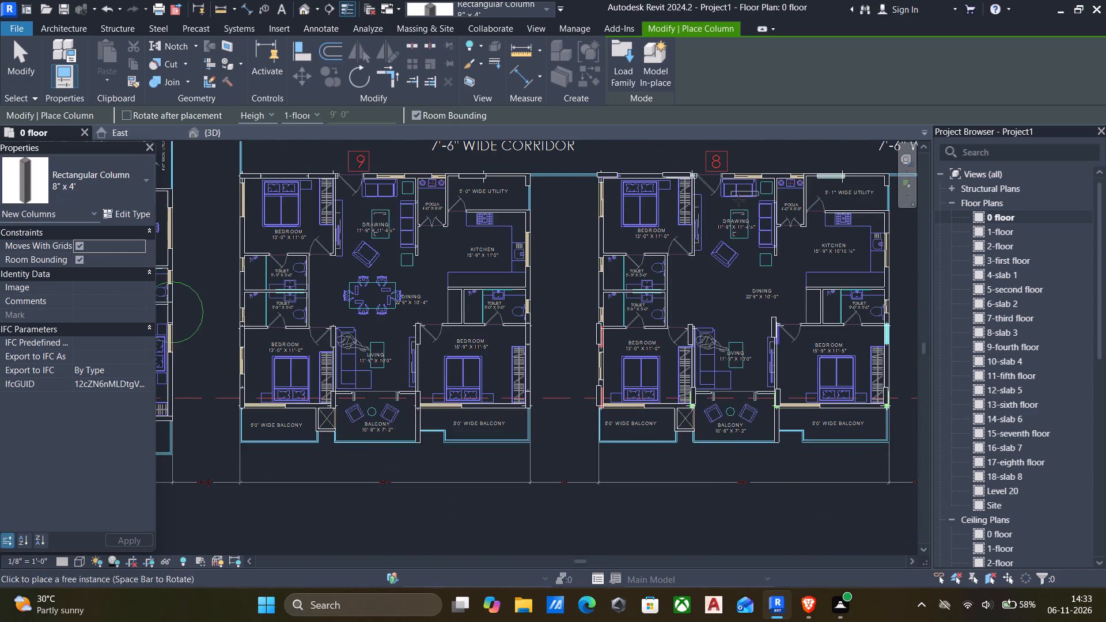
middle_drag(738, 200, 717, 255)
scroll(810, 222, up, 10)
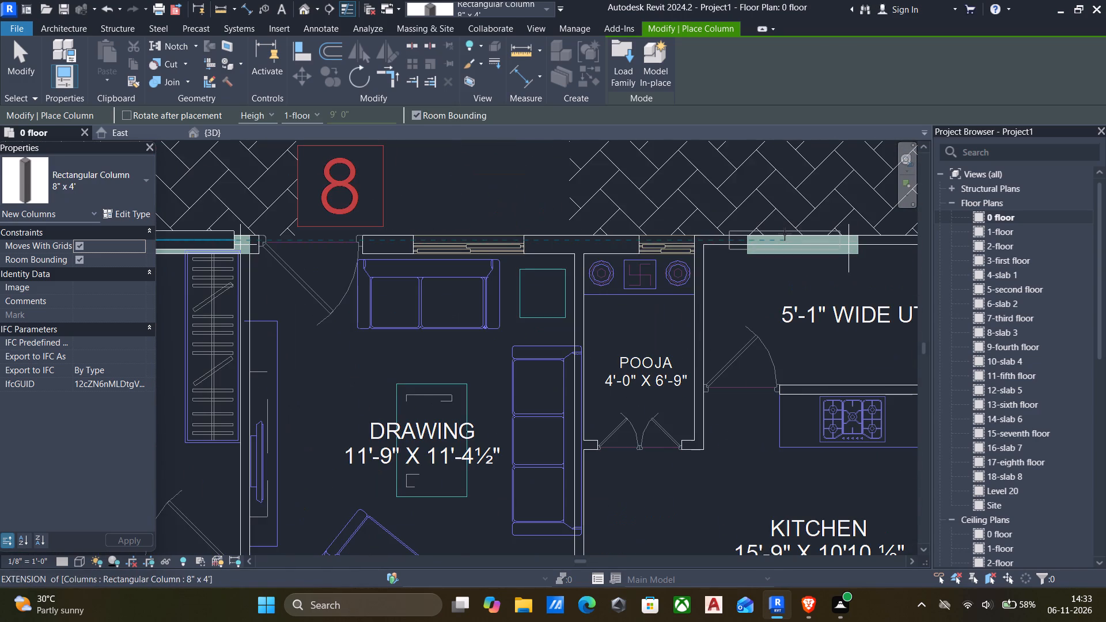
click(785, 234)
Place a rotated 8" x 3' column over the cyan outline on the outer wall of apartment 8's 15'-9" x 11'-5" bedroom.
scroll(778, 244, down, 6)
middle_drag(778, 329, 738, 302)
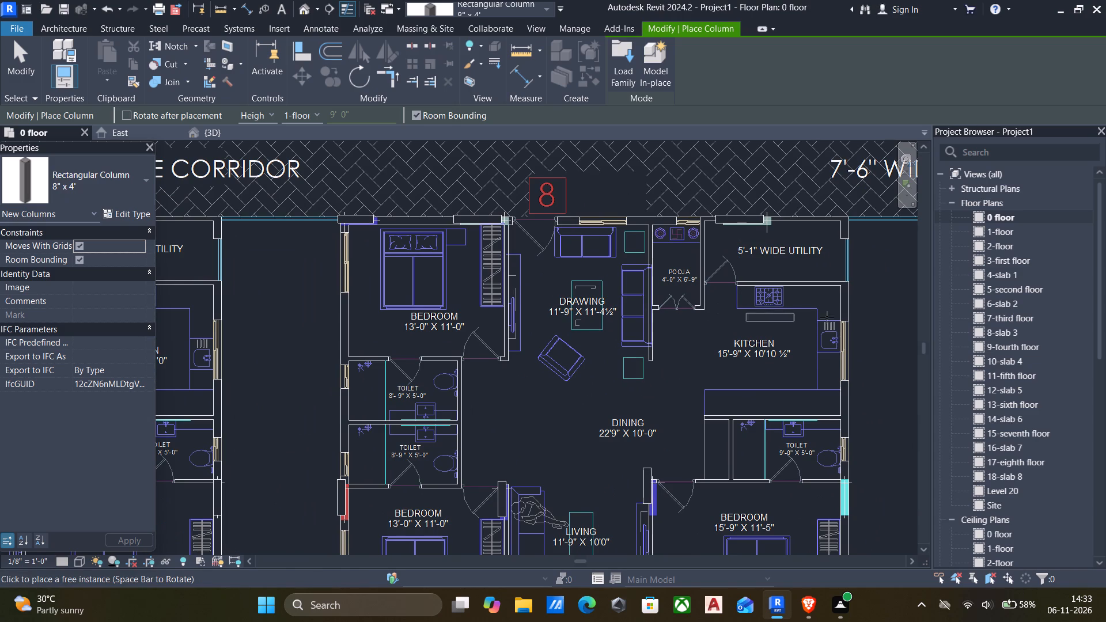
scroll(819, 358, down, 1)
middle_drag(793, 422, 752, 369)
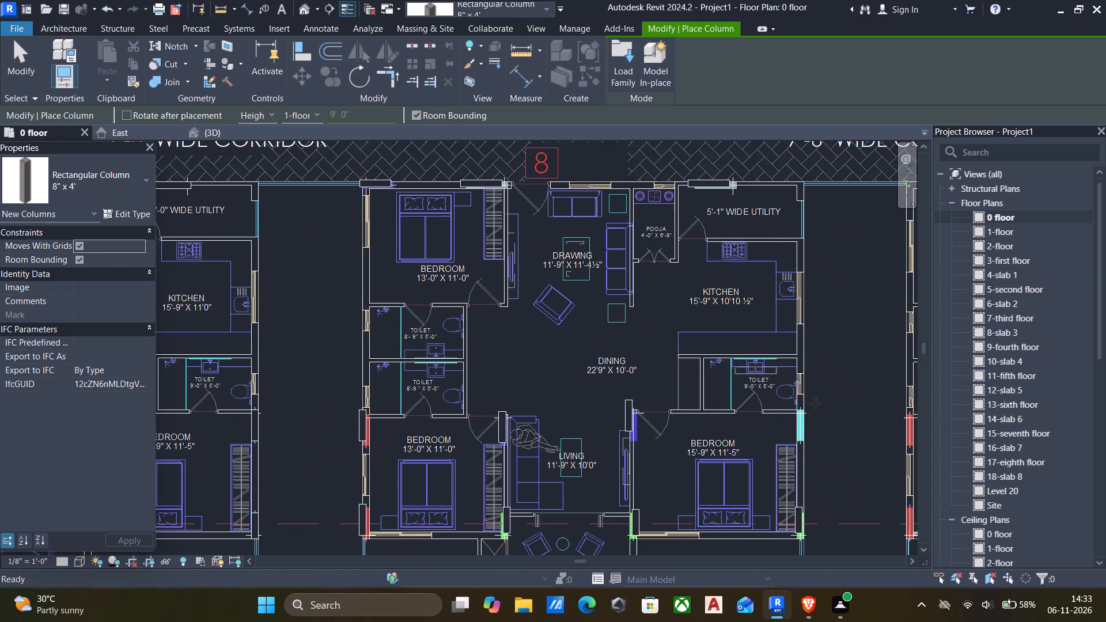
scroll(832, 436, up, 5)
click(73, 163)
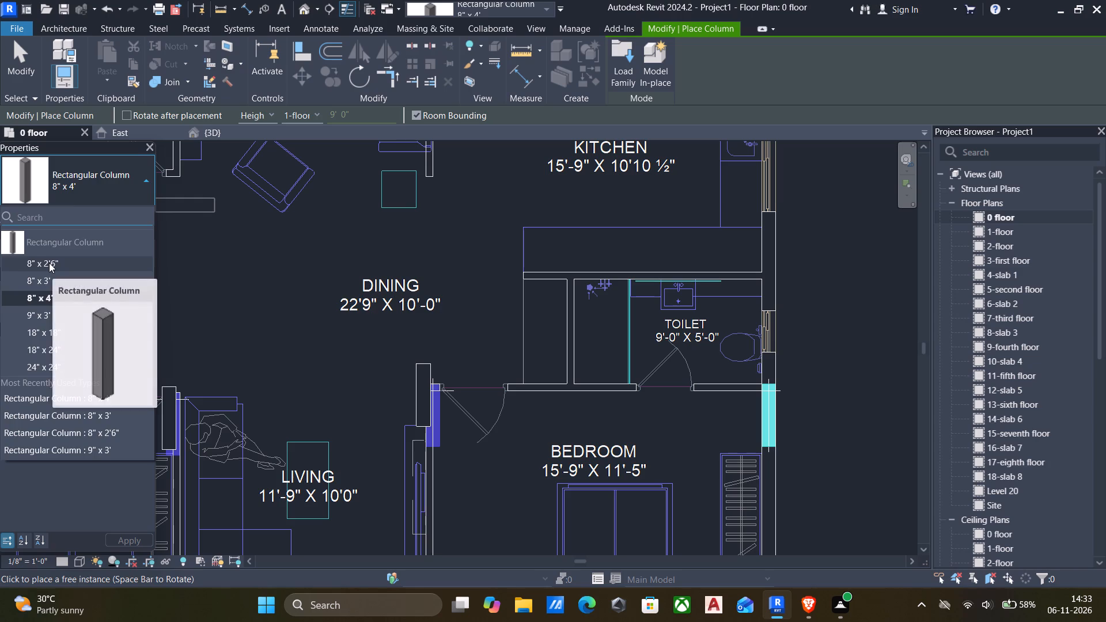
click(49, 263)
scroll(801, 408, up, 4)
key(space)
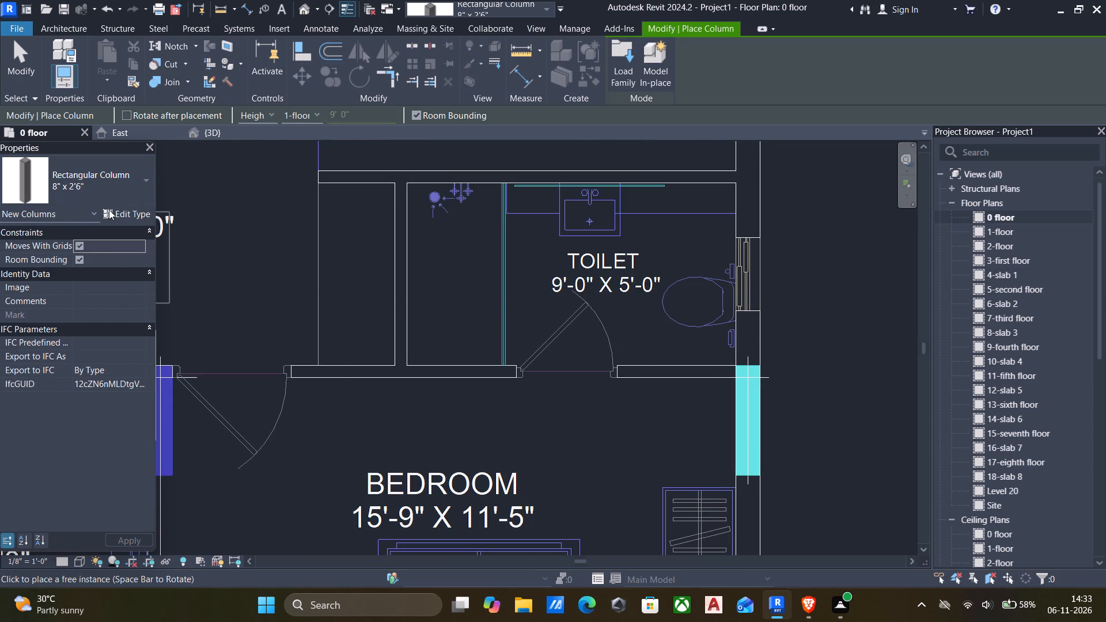
click(89, 181)
click(55, 282)
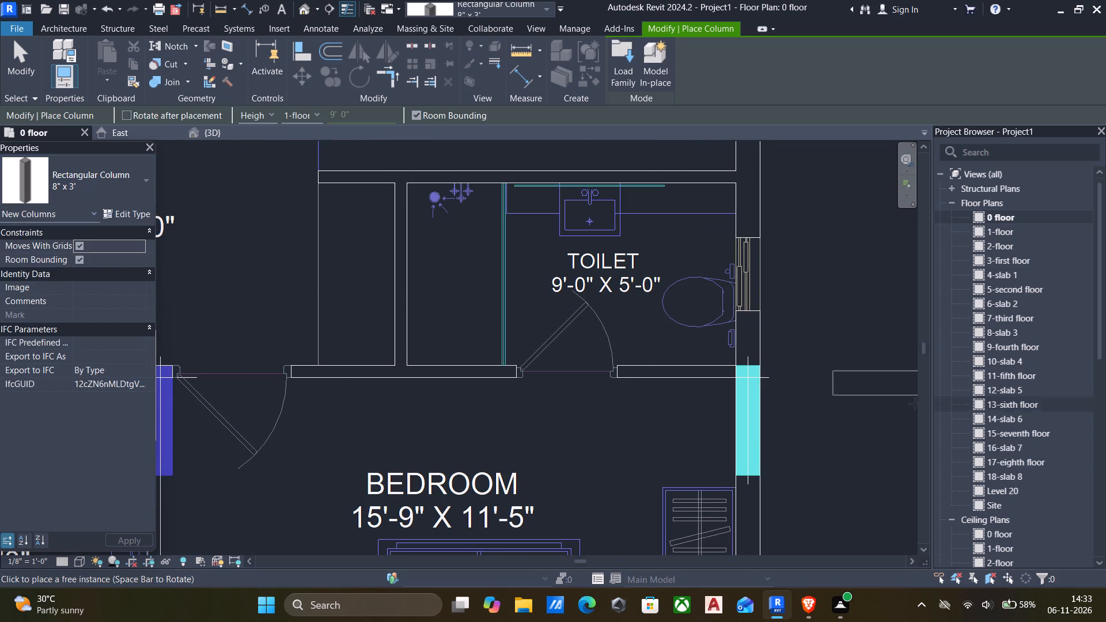
key(space)
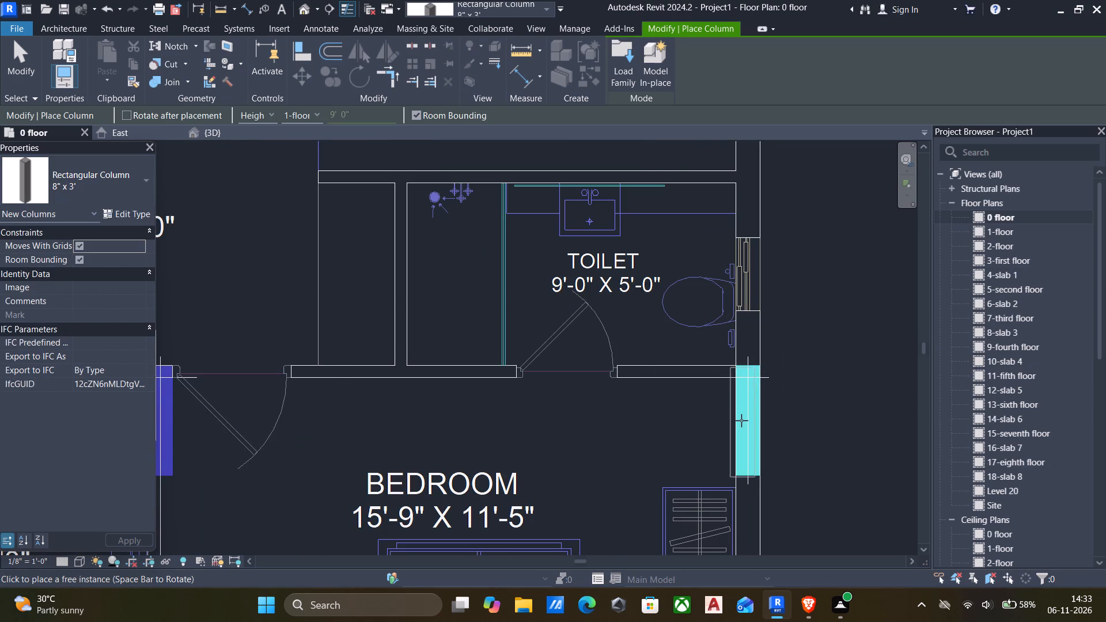
click(740, 415)
Examine the column layout of apartment 8 and the surrounding apartments, and end column placement.
scroll(740, 415, down, 6)
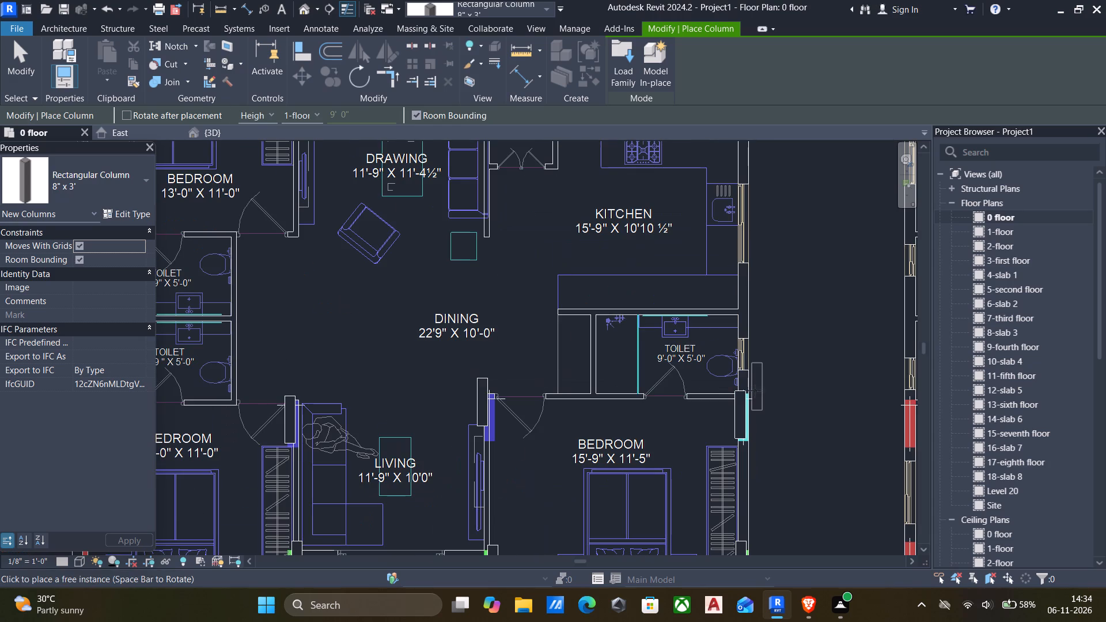
scroll(485, 355, down, 4)
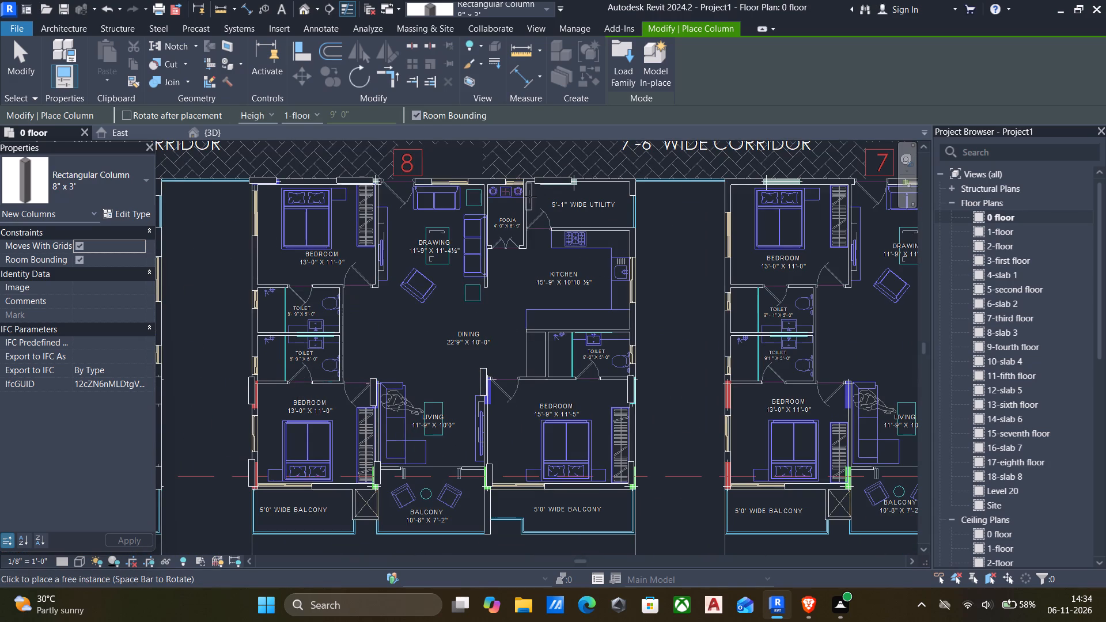
scroll(528, 444, down, 2)
scroll(630, 427, down, 5)
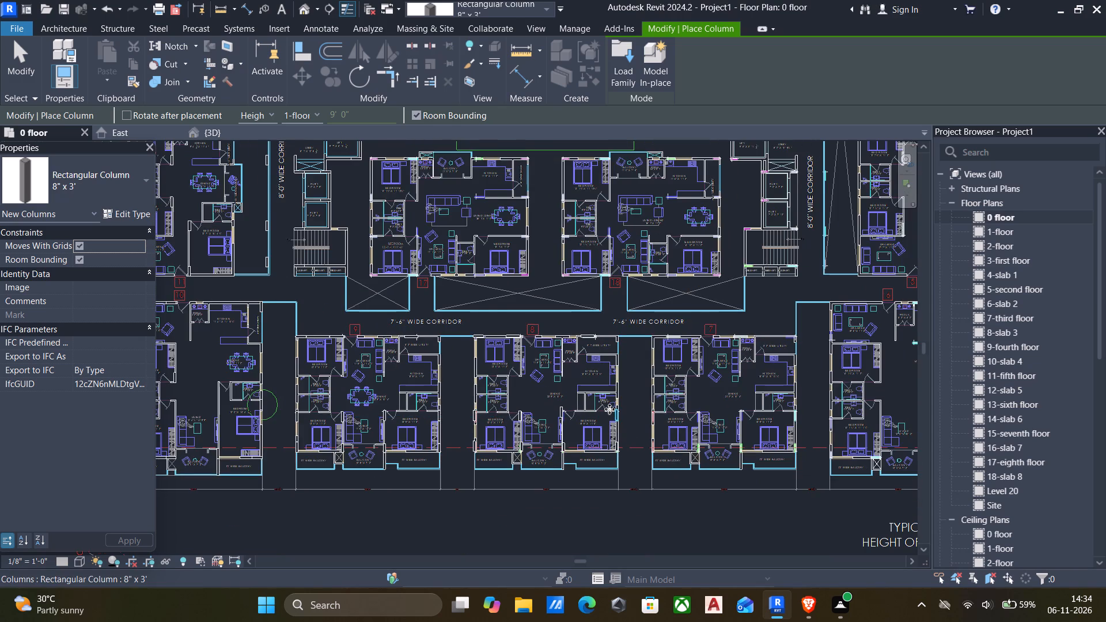
scroll(609, 408, down, 4)
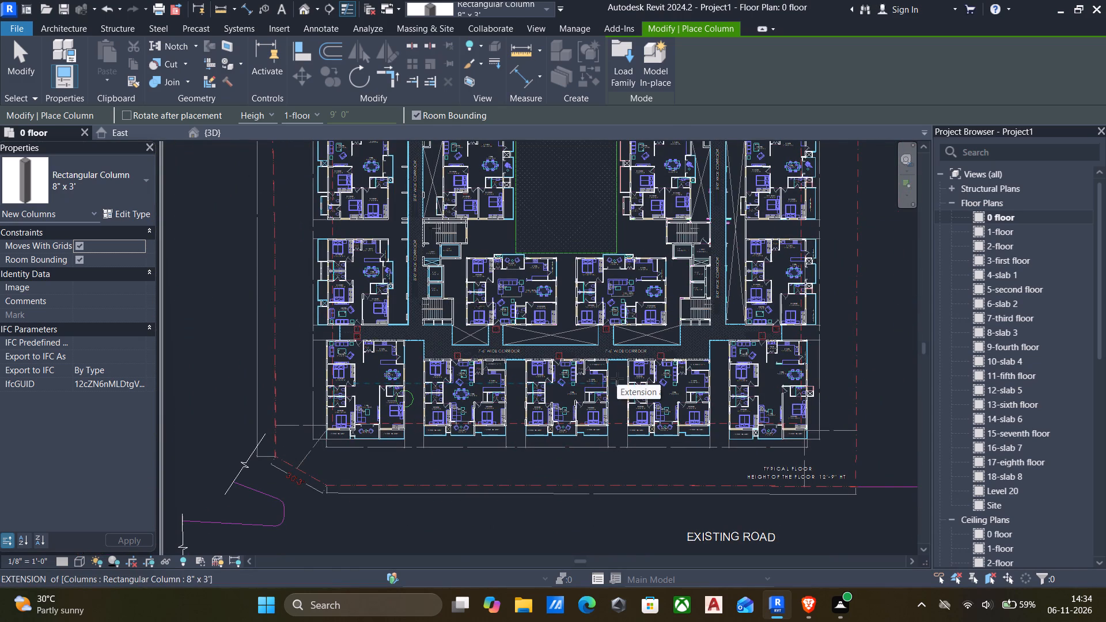
scroll(361, 378, up, 4)
scroll(556, 374, up, 5)
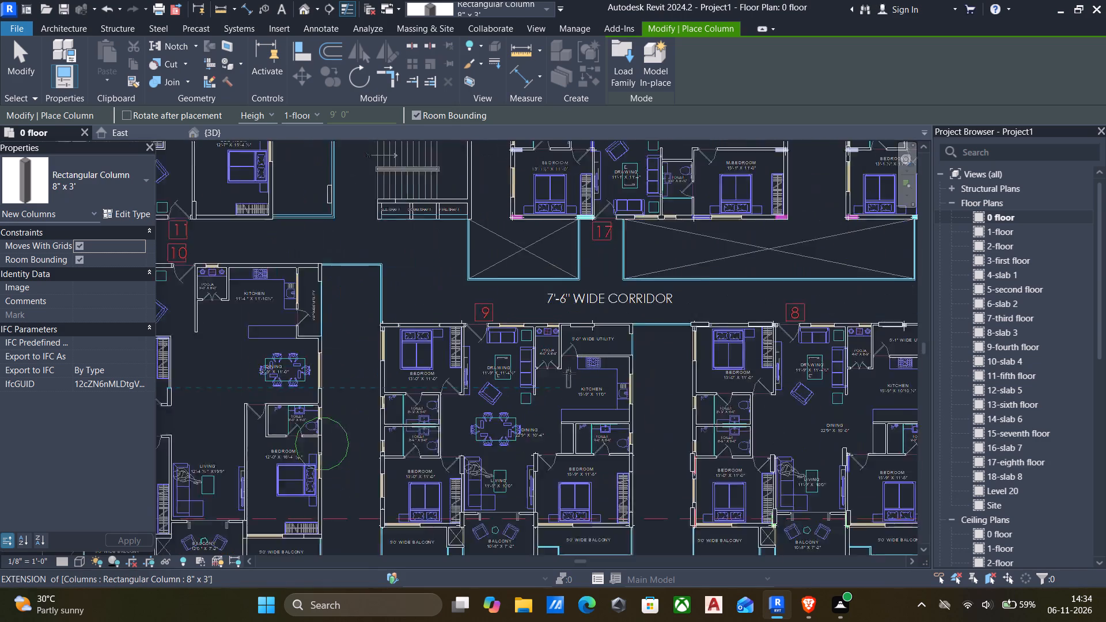
key(Escape)
scroll(739, 318, up, 5)
key(Escape)
Align the 8" x 3' column at the upper 13'-0" x 11'-0" bedroom's corridor-side corner with its blue outline's end and room-side edges.
scroll(730, 315, up, 5)
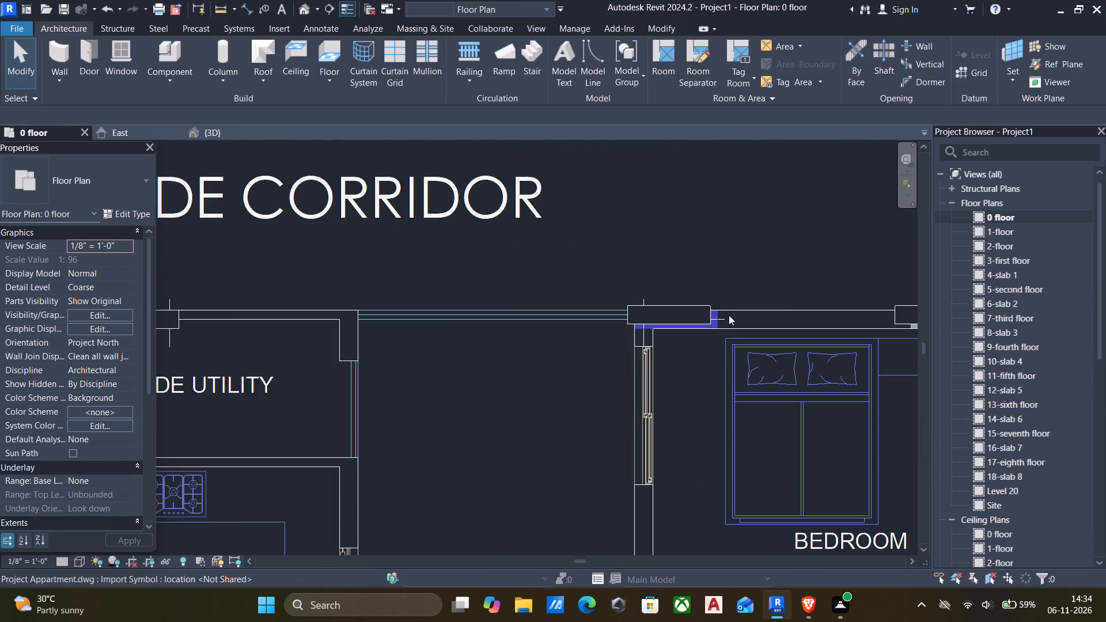
scroll(719, 314, up, 5)
text(al)
scroll(718, 314, up, 4)
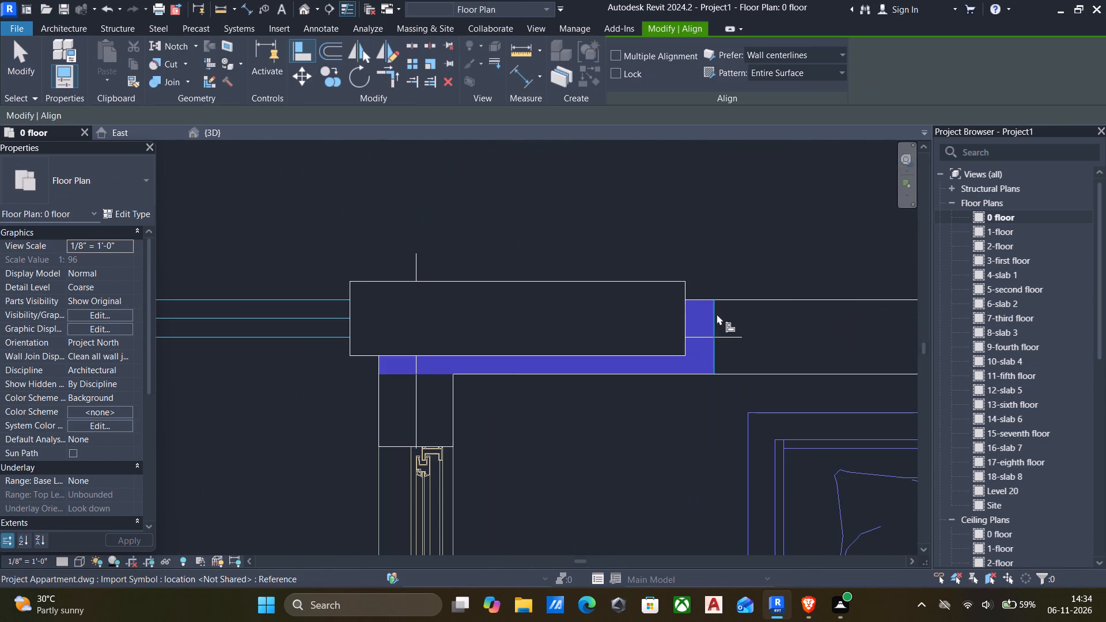
scroll(717, 314, up, 1)
click(715, 315)
click(688, 320)
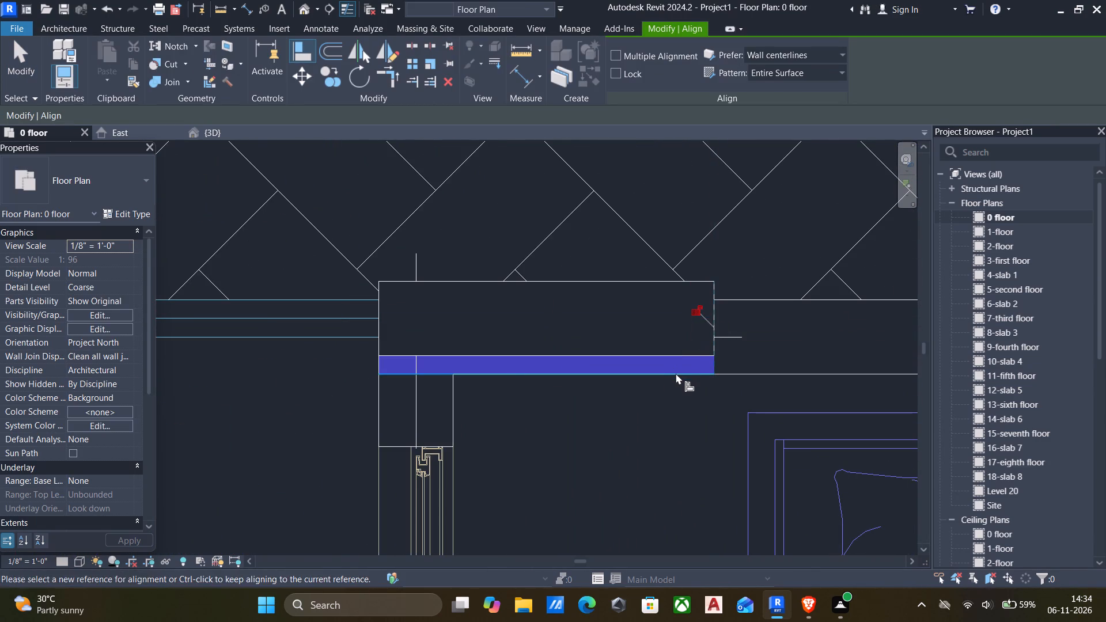
click(676, 373)
click(672, 356)
Align the 8" x 4' column on the corridor wall of apartment 8's upper bedroom with its pale green outline's entrance-side end and room-side edge.
scroll(672, 356, down, 15)
scroll(851, 371, up, 3)
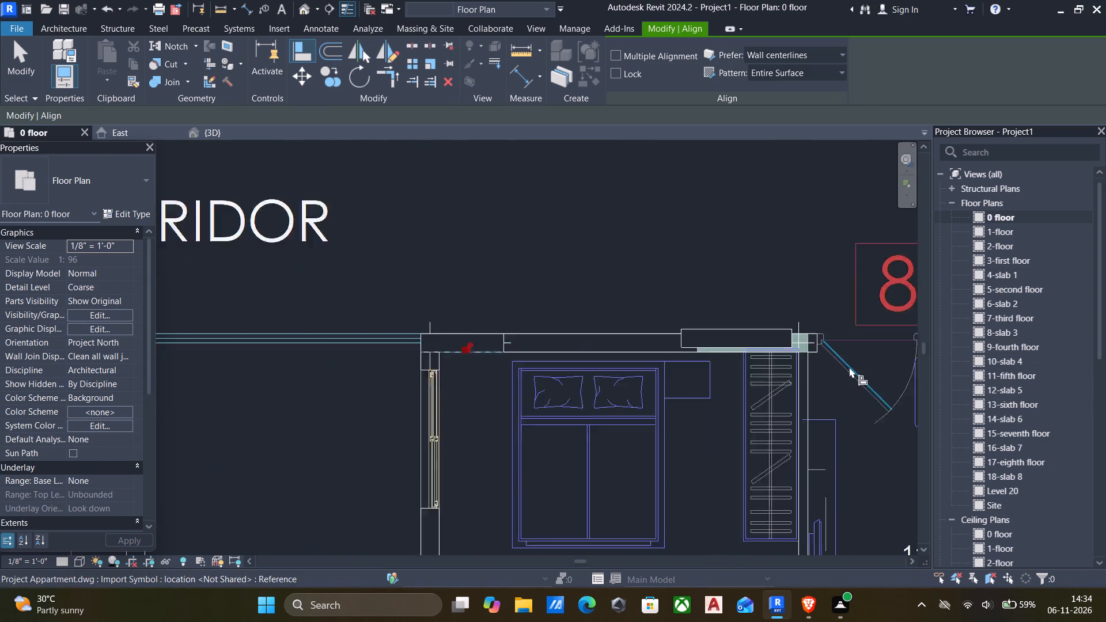
scroll(849, 367, up, 8)
scroll(795, 332, up, 5)
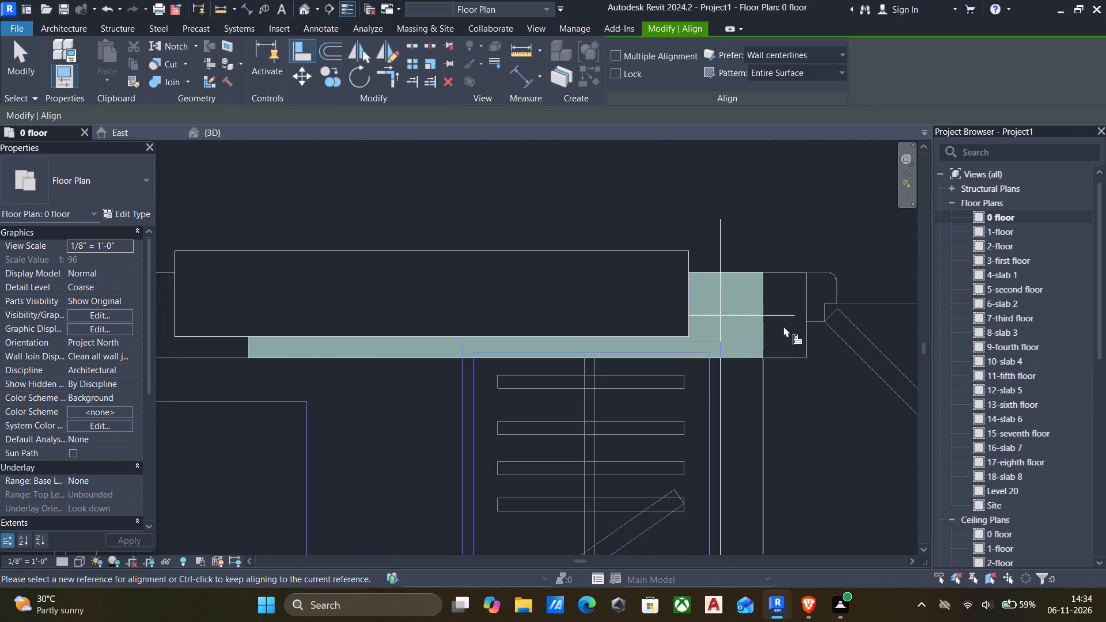
click(766, 333)
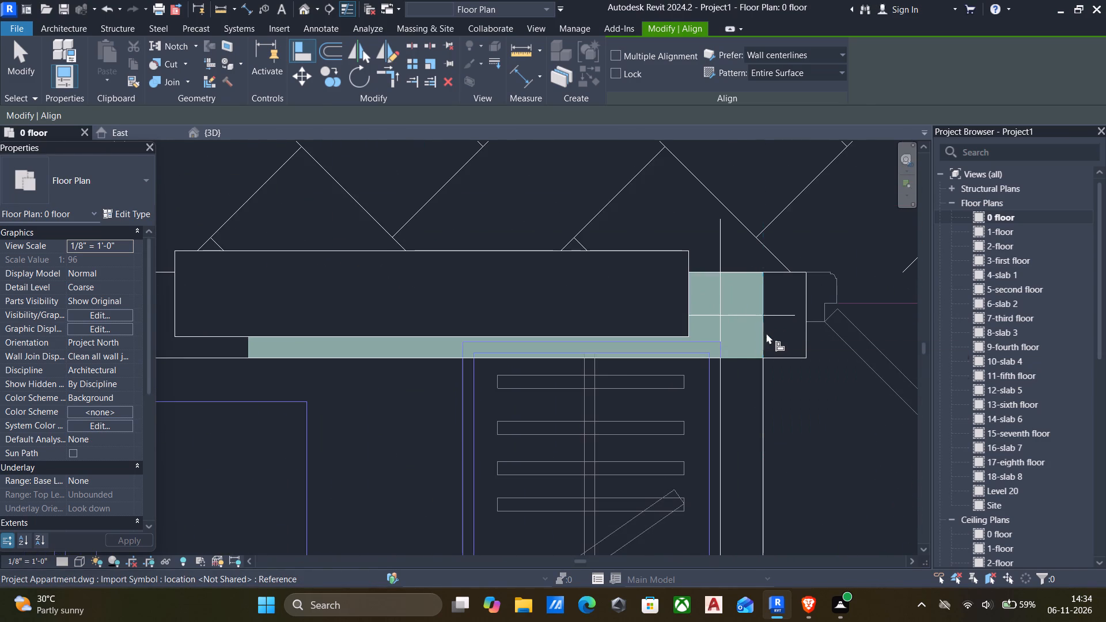
click(687, 289)
scroll(742, 352, up, 4)
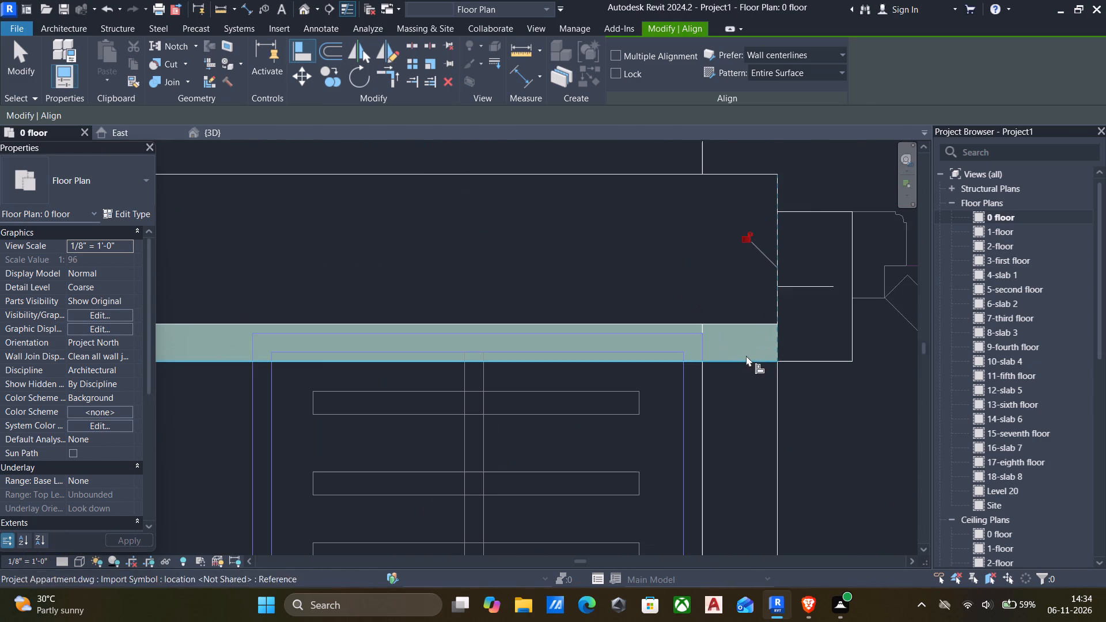
click(751, 362)
click(738, 320)
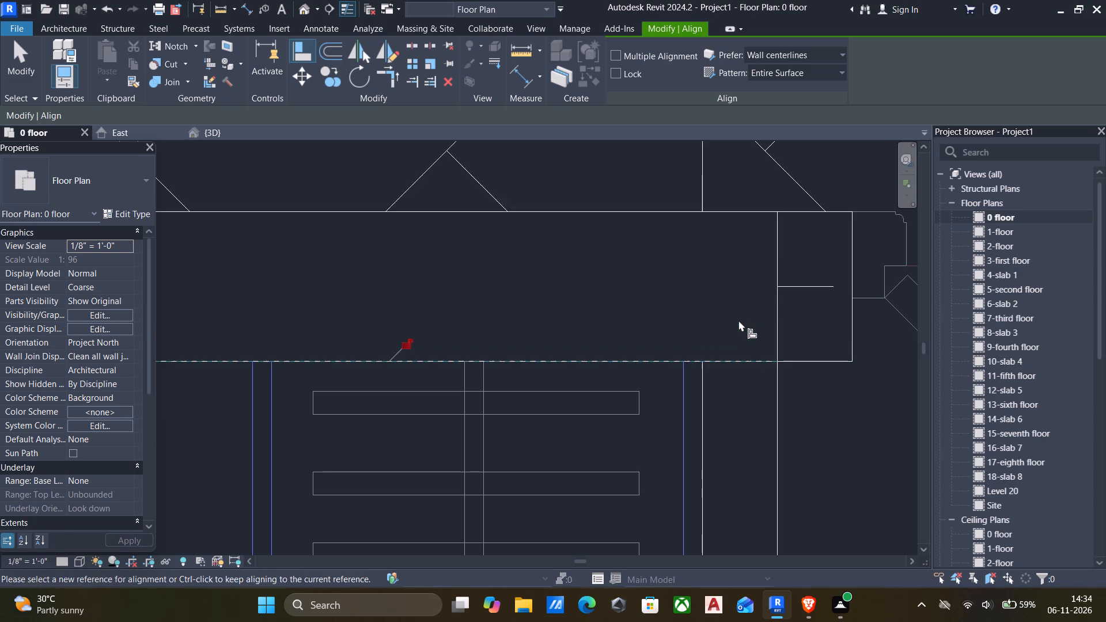
Align the 8" x 4' column on the corridor wall of apartment 8's 5'-1" wide utility with its pale green outline's end and room-side edges.
scroll(738, 321, down, 15)
scroll(764, 362, down, 6)
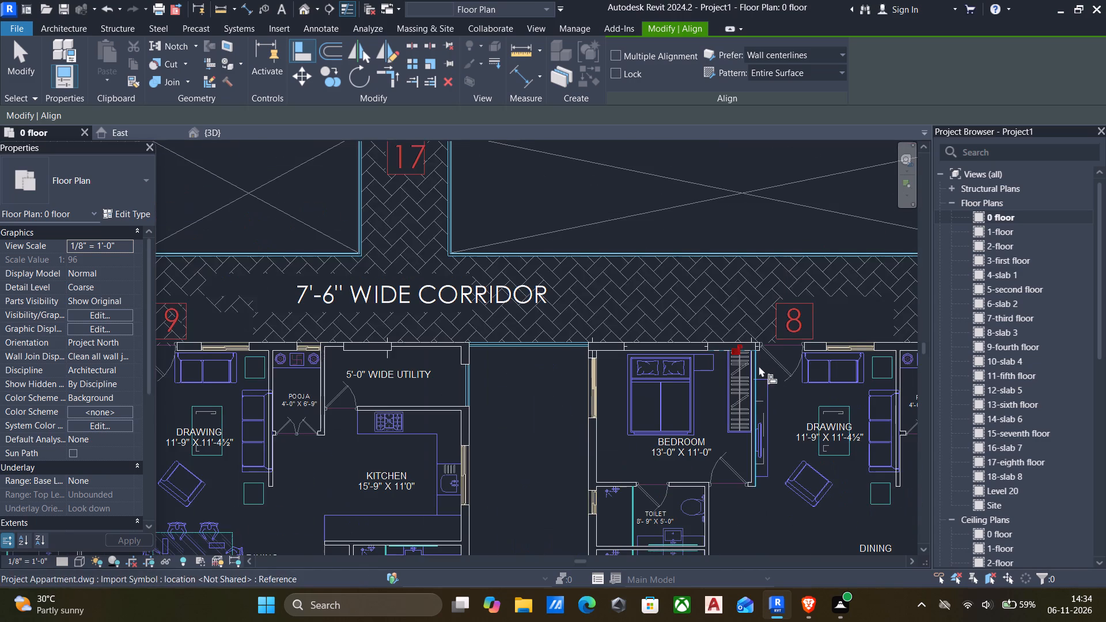
middle_drag(767, 374, 521, 340)
scroll(713, 320, up, 4)
scroll(813, 317, up, 5)
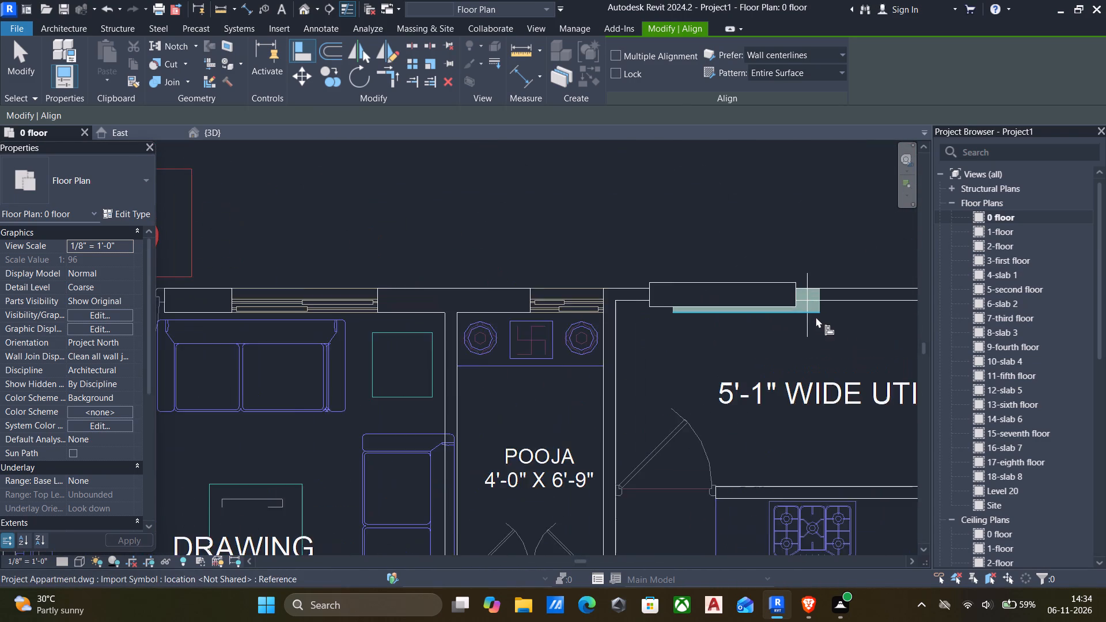
scroll(829, 290, up, 4)
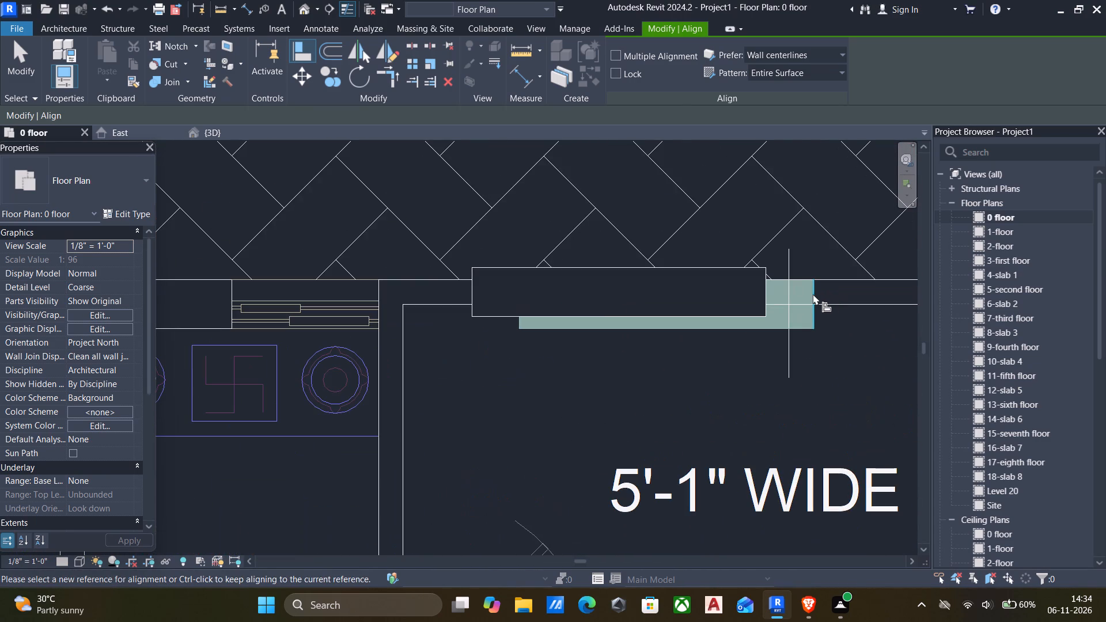
click(813, 294)
click(764, 293)
click(763, 331)
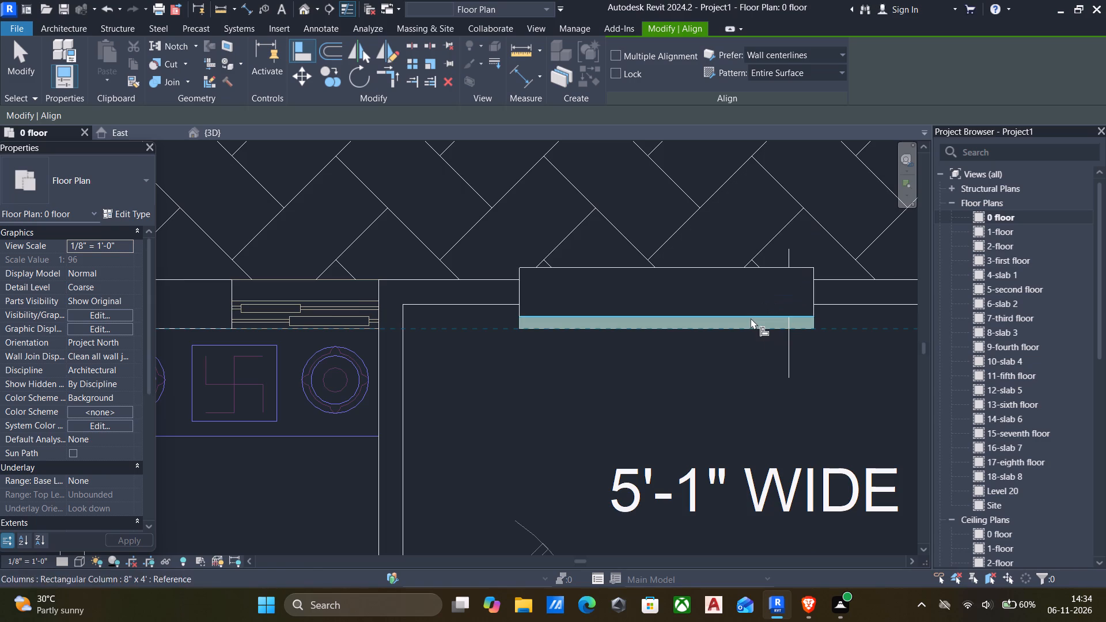
click(751, 318)
Align the 8" x 3' column on the lower 13'-0" x 11'-0" bedroom's outer wall beside the toilet with its red outline's room-side and lower edges.
scroll(753, 319, down, 14)
scroll(850, 348, down, 5)
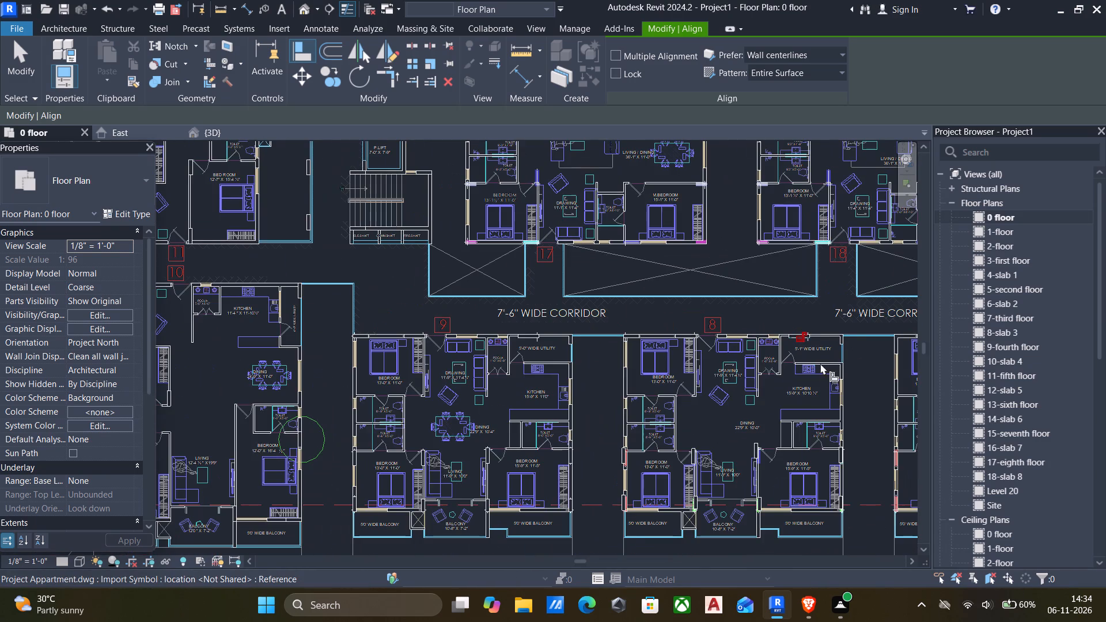
scroll(648, 315, down, 3)
middle_drag(725, 408, 631, 351)
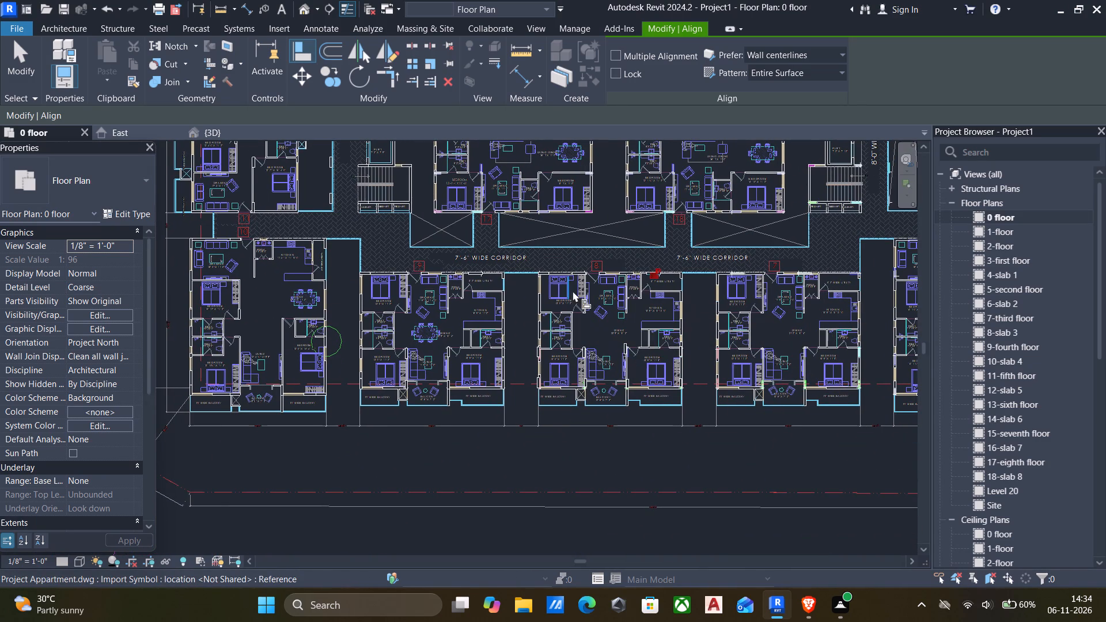
scroll(574, 285, up, 5)
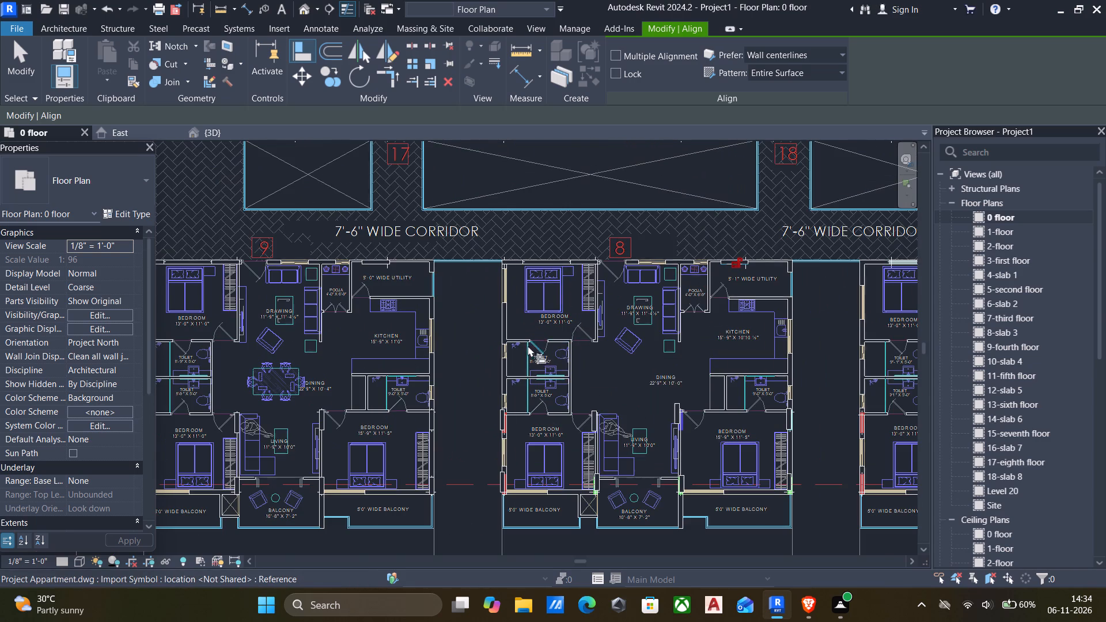
scroll(517, 342, up, 8)
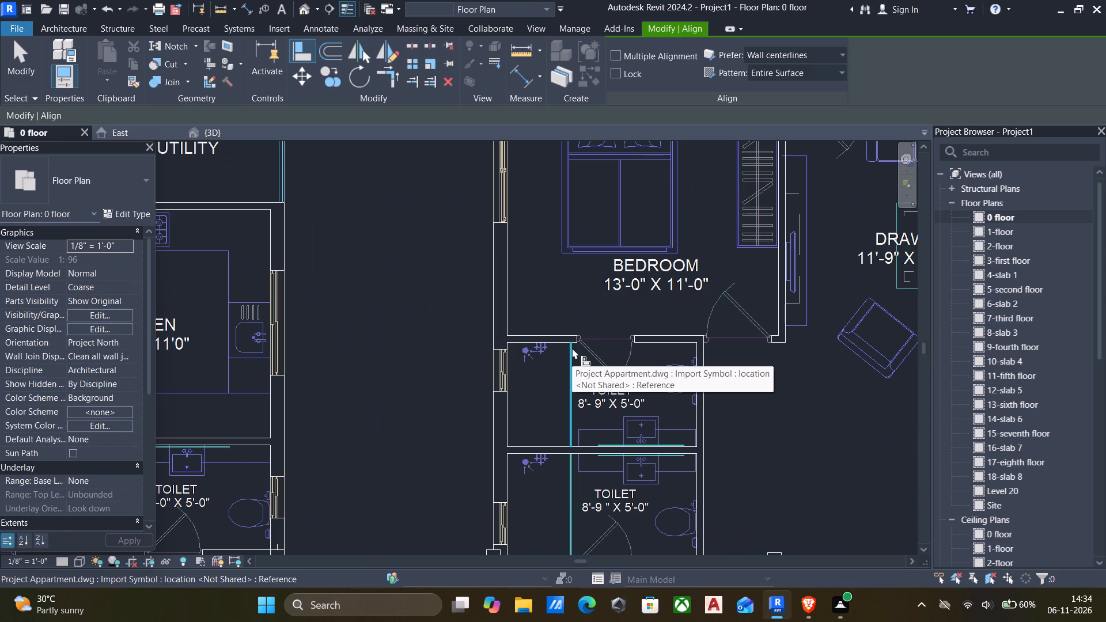
scroll(540, 308, down, 6)
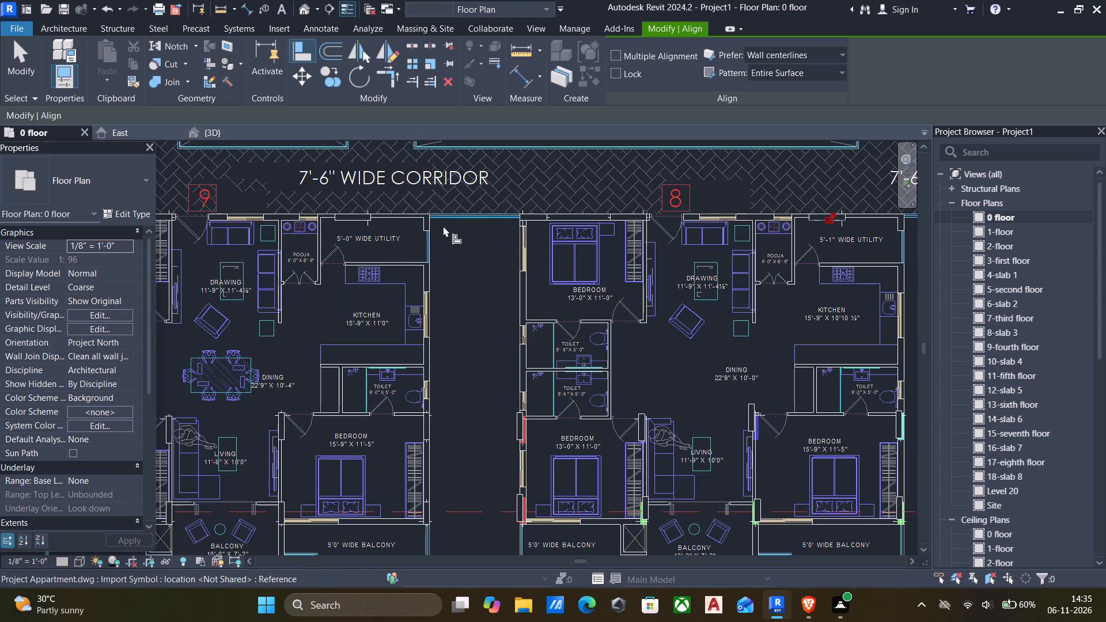
scroll(521, 420, up, 10)
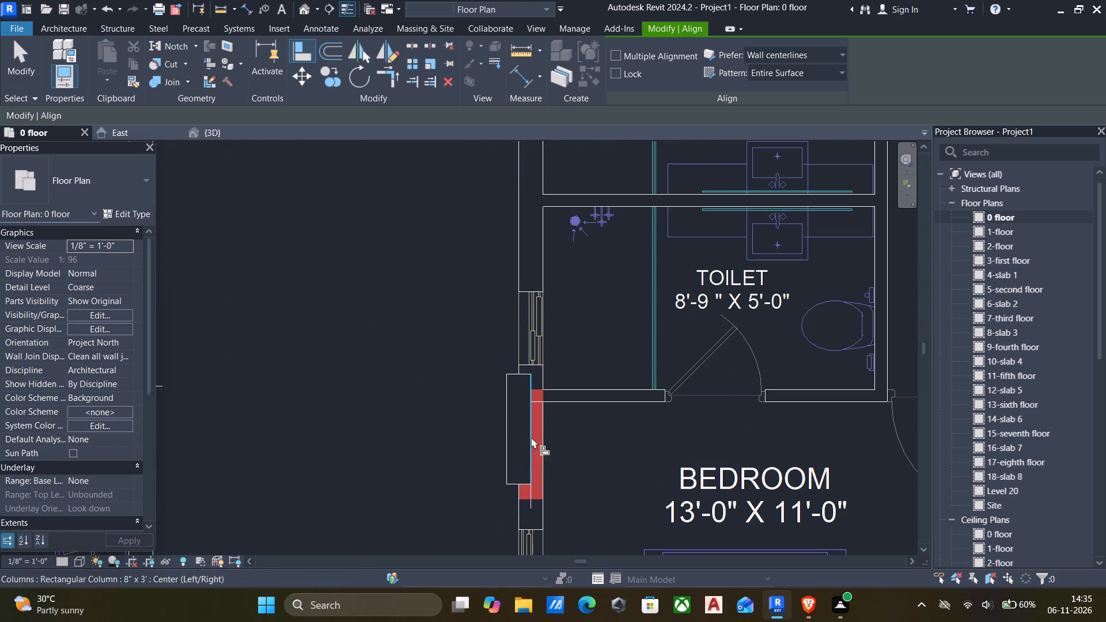
click(539, 439)
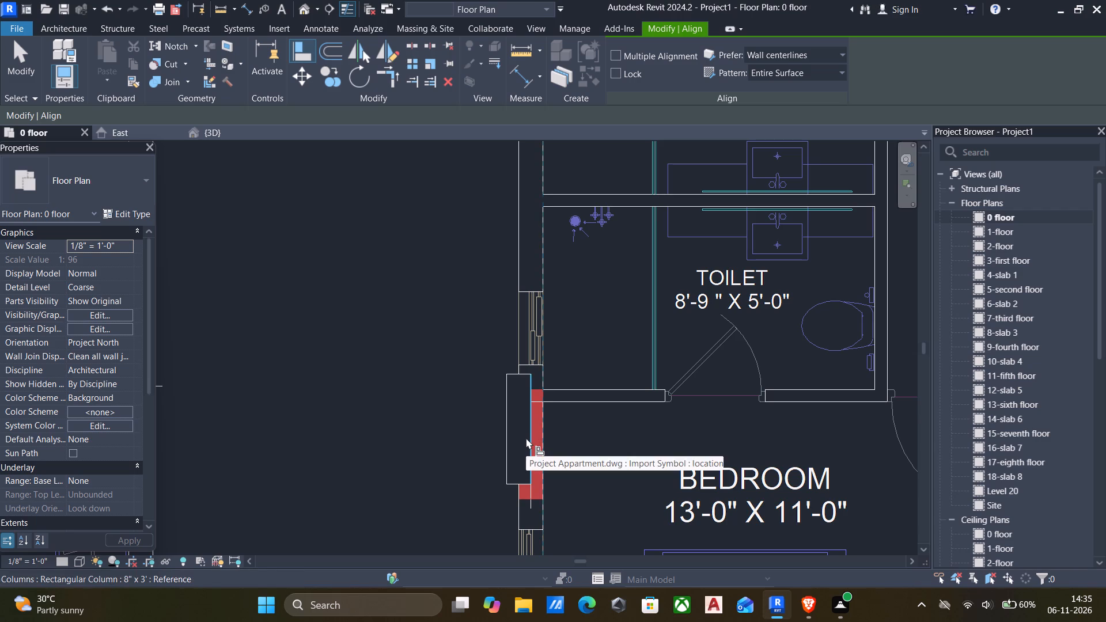
click(526, 438)
scroll(543, 504, up, 4)
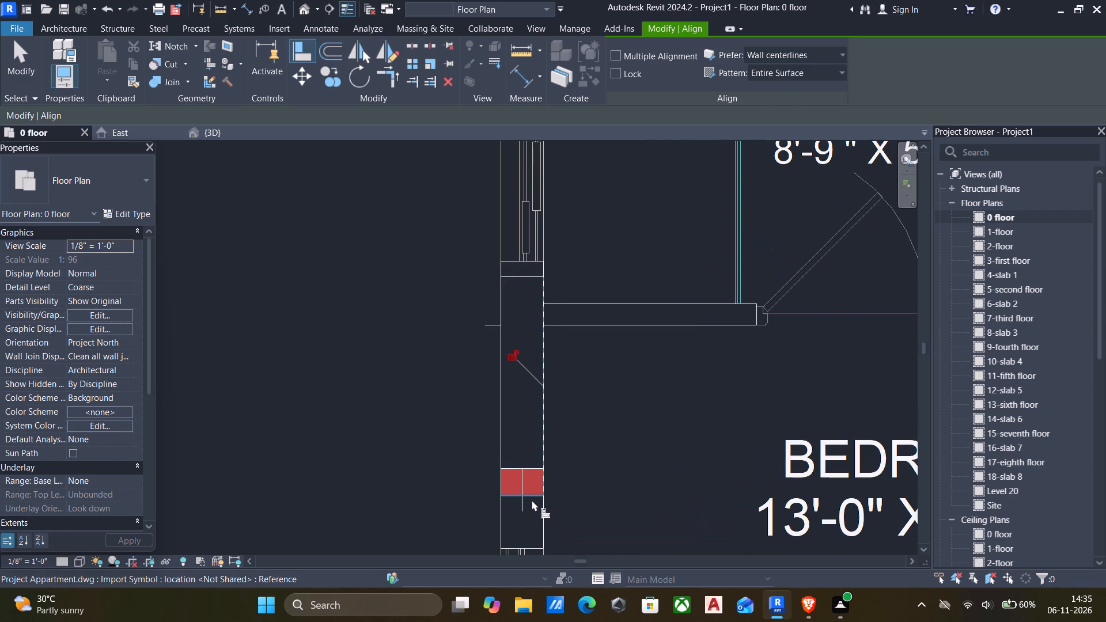
click(531, 499)
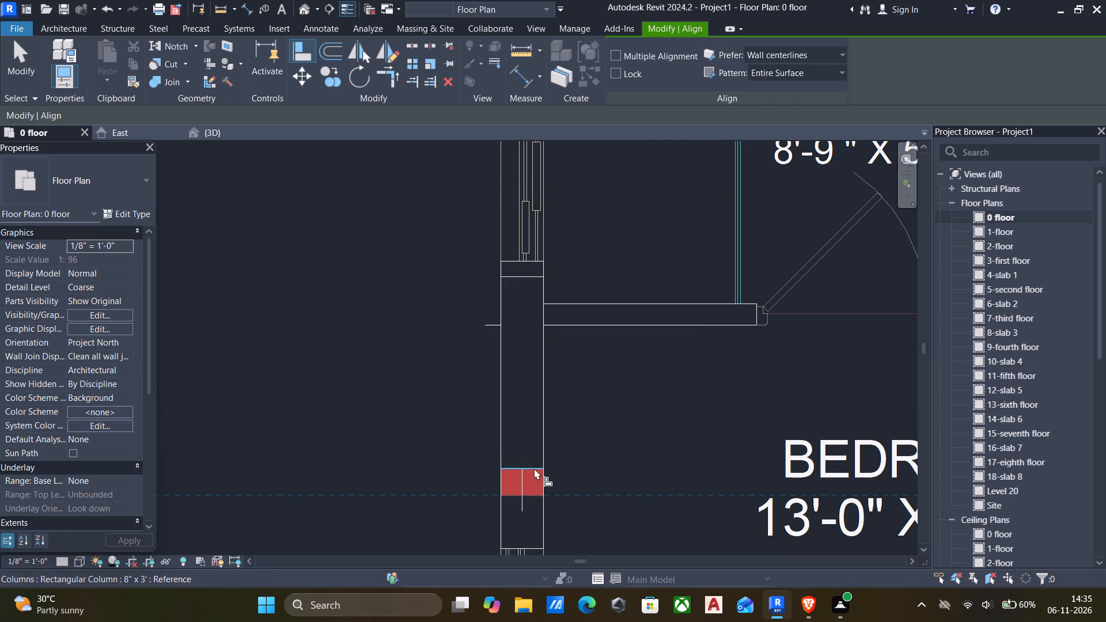
click(534, 468)
Align the 8" x 3' column on the outer wall of apartment 8's 15'-9" x 11'-5" bedroom with its cyan outline's outer and lower edges.
scroll(534, 468, down, 12)
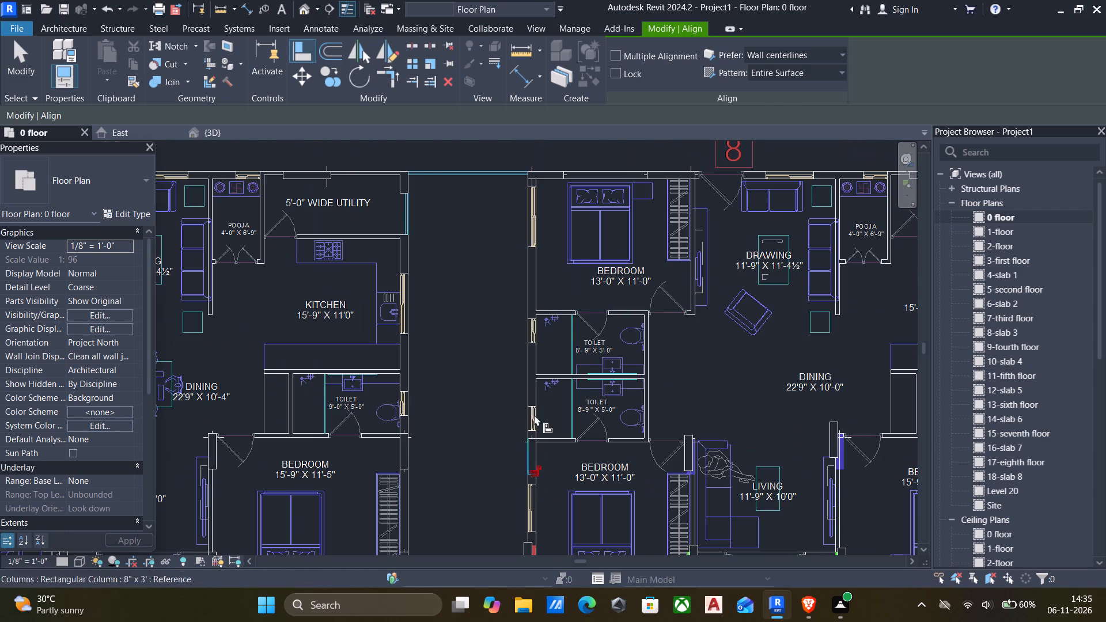
scroll(566, 321, down, 3)
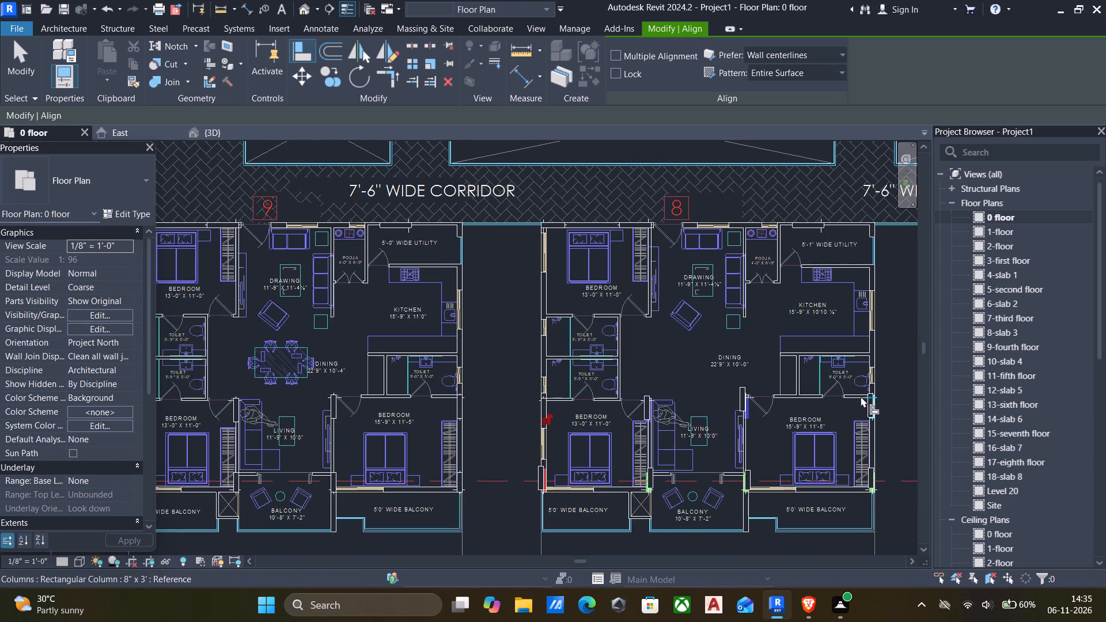
scroll(863, 399, up, 15)
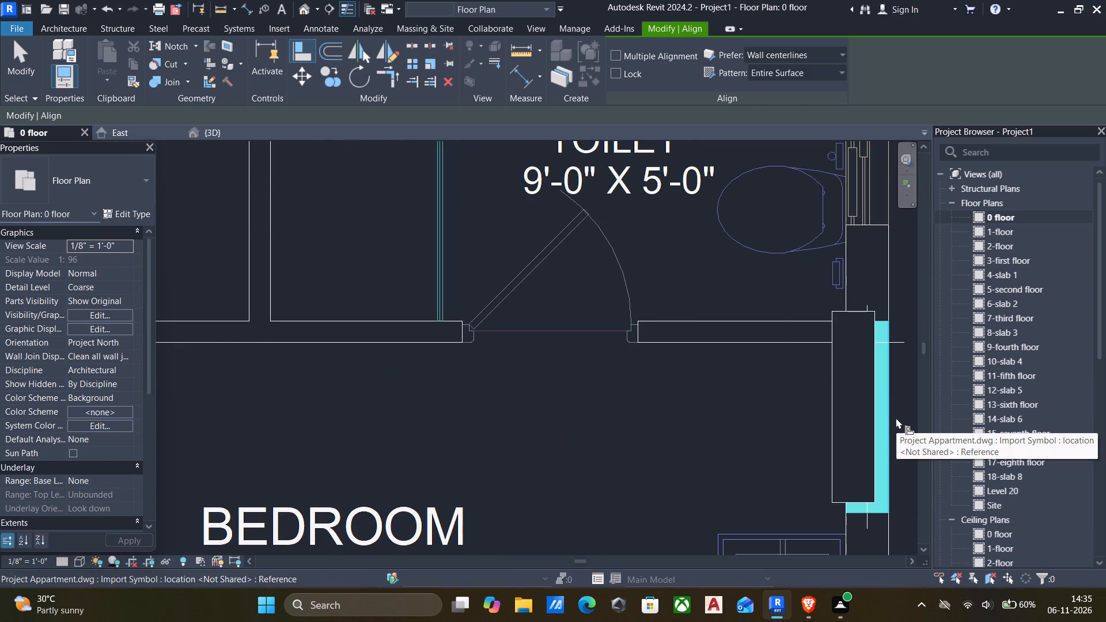
click(889, 415)
click(876, 409)
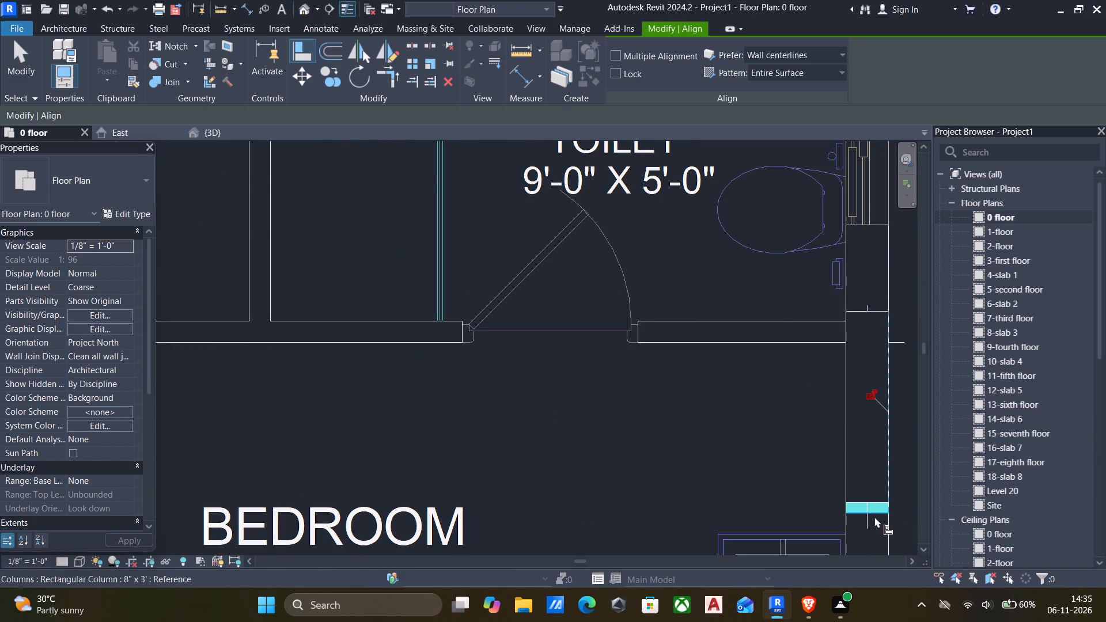
click(877, 514)
click(880, 502)
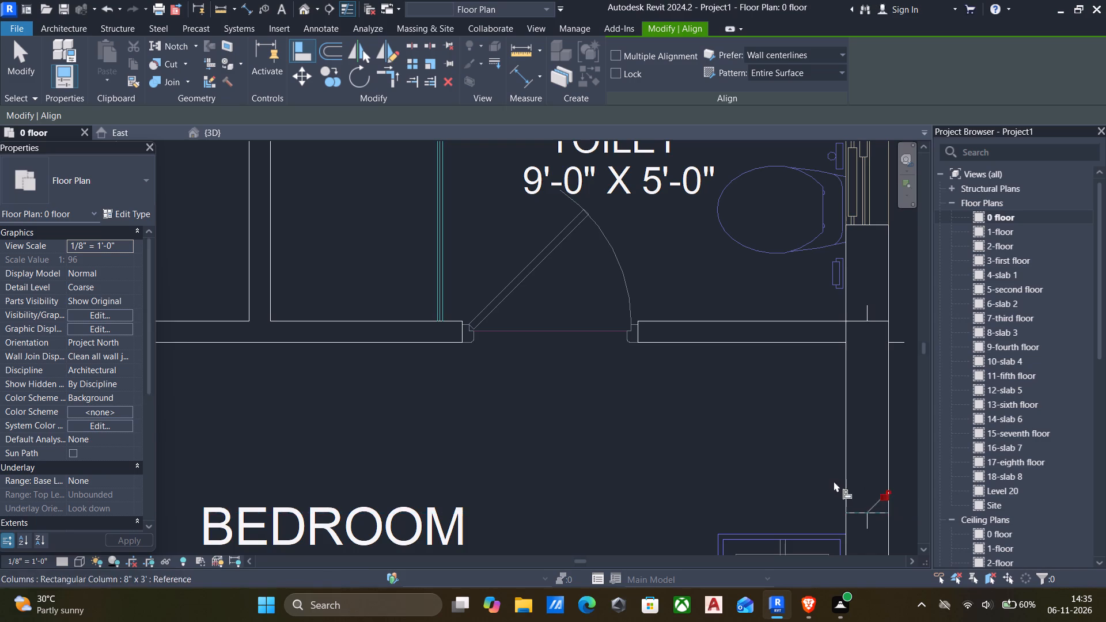
Align the 8" x 3' column between the living room and the 15'-9" x 11'-5" bedroom with its blue outline's bedroom-side and lower edges.
scroll(820, 480, down, 7)
scroll(695, 465, down, 5)
scroll(566, 453, up, 8)
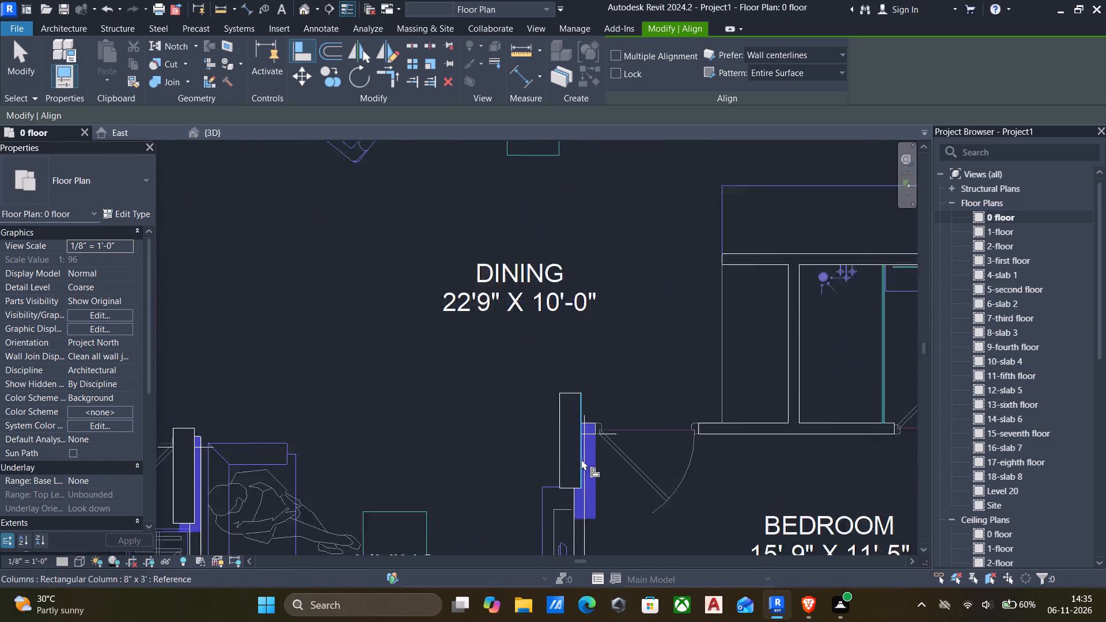
scroll(581, 459, up, 1)
click(603, 464)
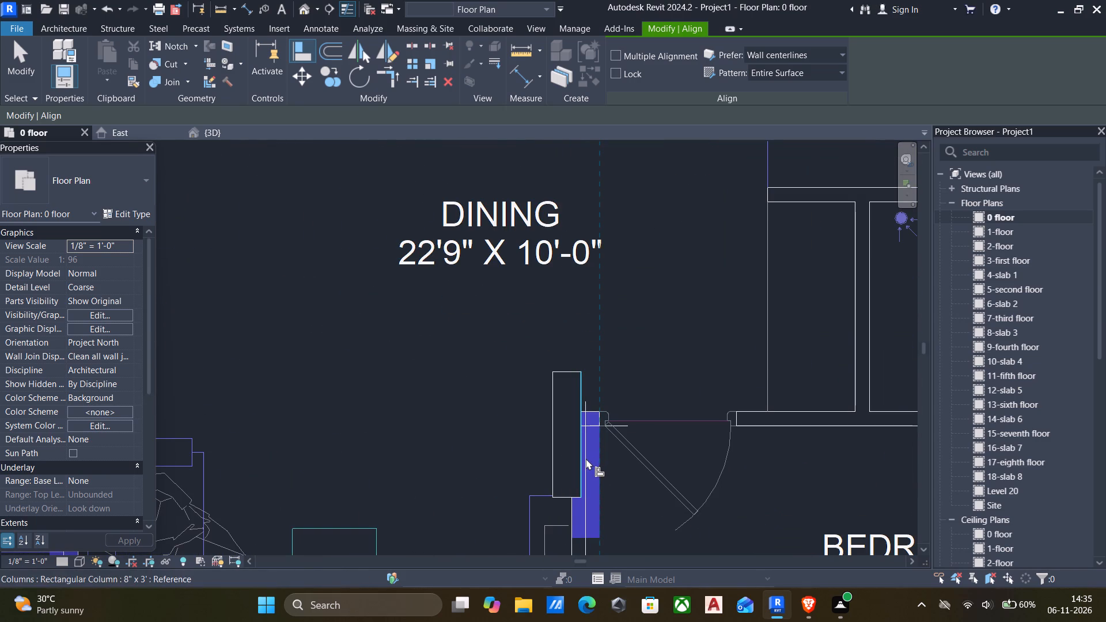
click(581, 462)
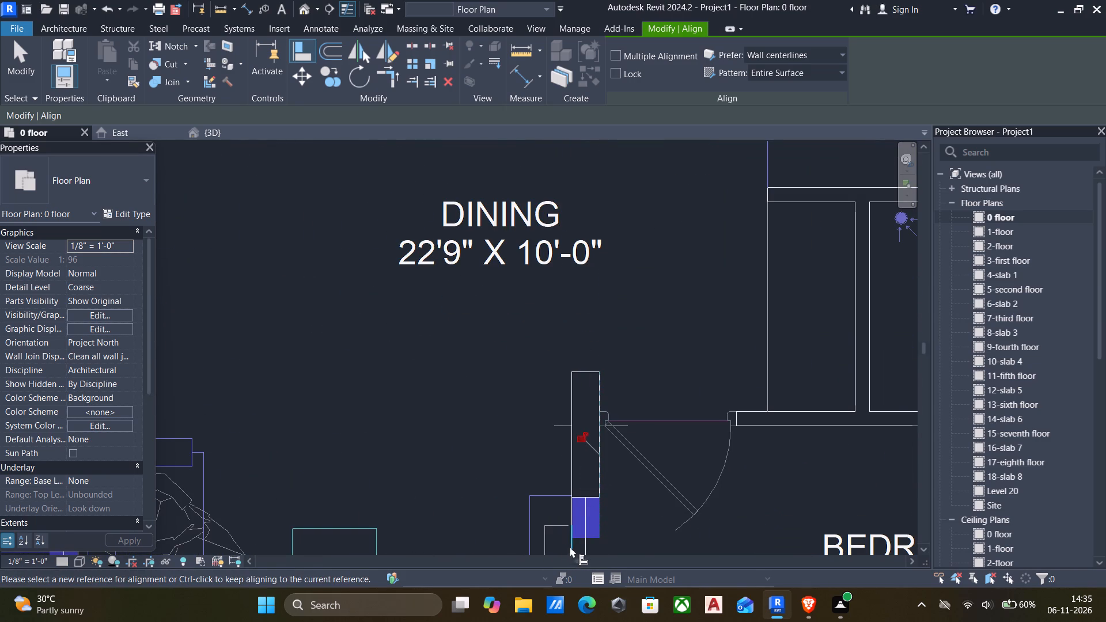
scroll(596, 538, up, 4)
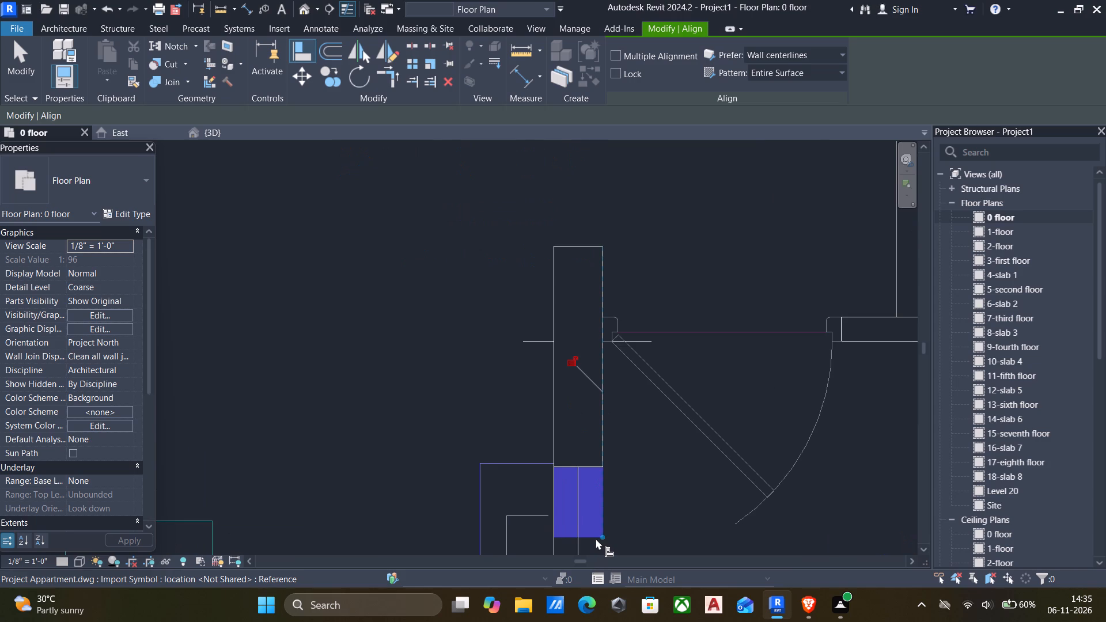
click(593, 536)
click(590, 463)
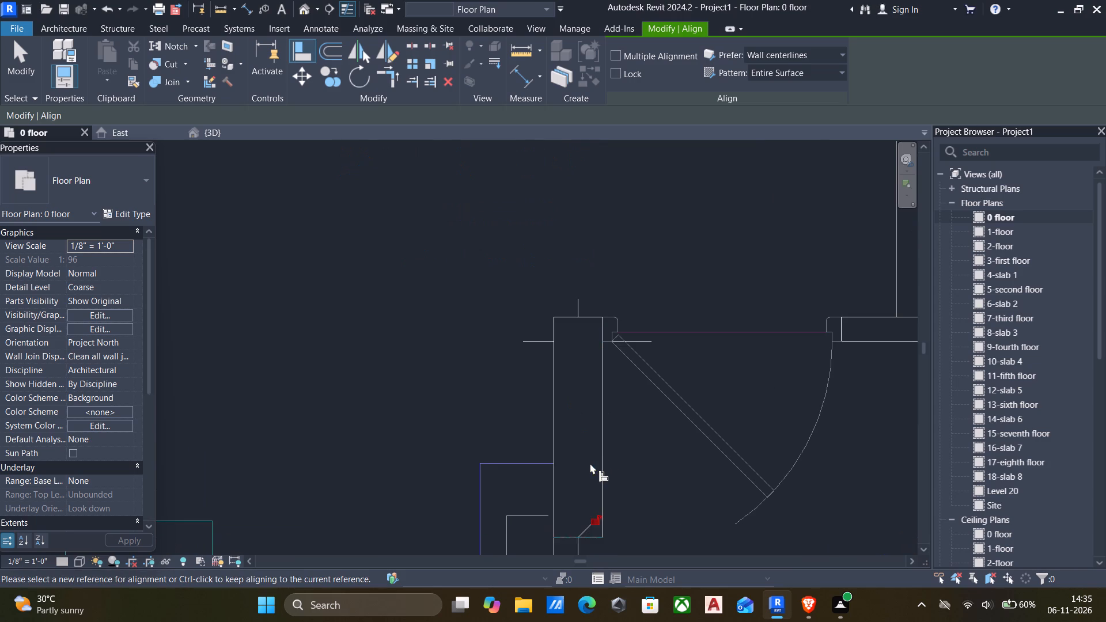
Align the 8" x 3' column between the lower 13'-0" x 11'-0" bedroom and the living room with its blue outline's living-side and lower edges.
scroll(590, 463, down, 12)
scroll(419, 464, up, 10)
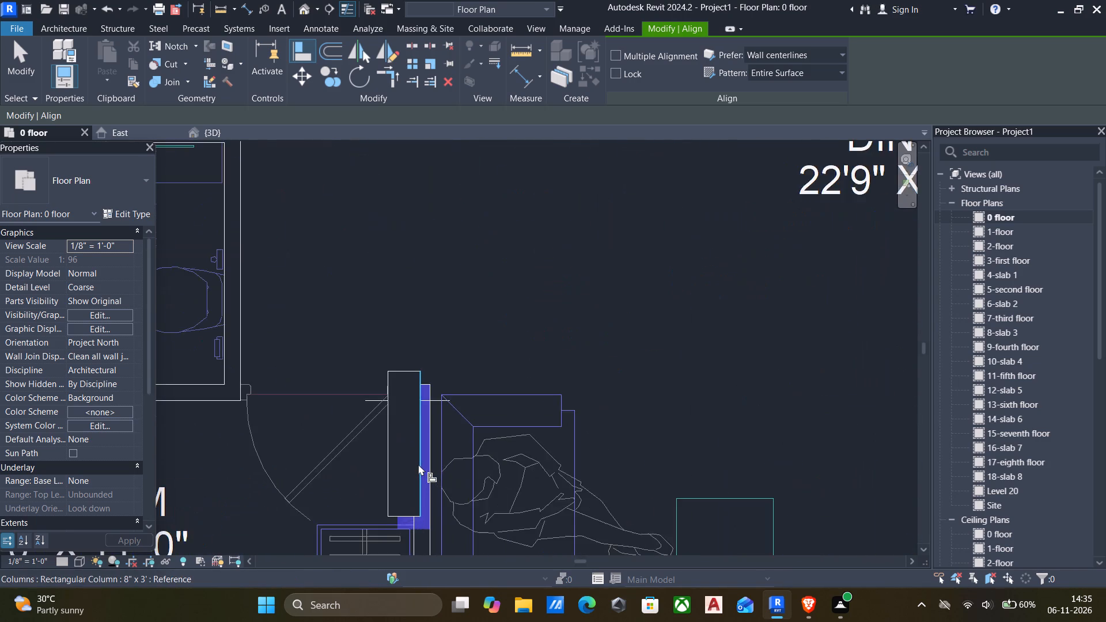
scroll(418, 465, up, 3)
click(440, 481)
click(421, 469)
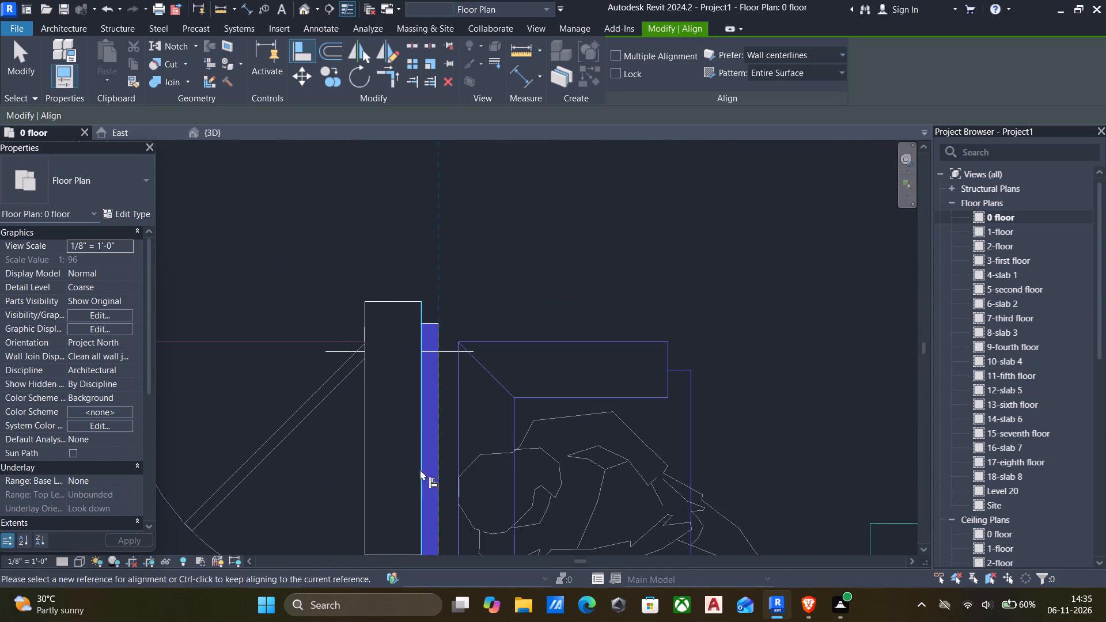
scroll(420, 470, down, 6)
scroll(421, 530, up, 6)
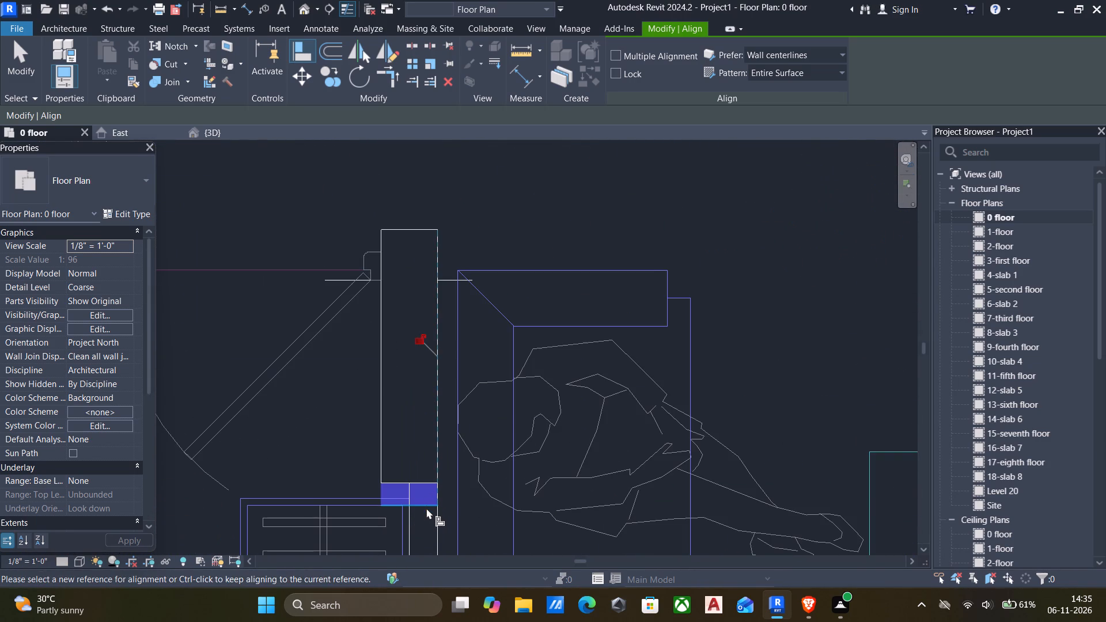
click(423, 504)
click(422, 486)
Align the column at the balcony end of the lower 13'-0" x 11'-0" bedroom's outer wall with its red outline's room-side and lower edges.
scroll(422, 486, down, 7)
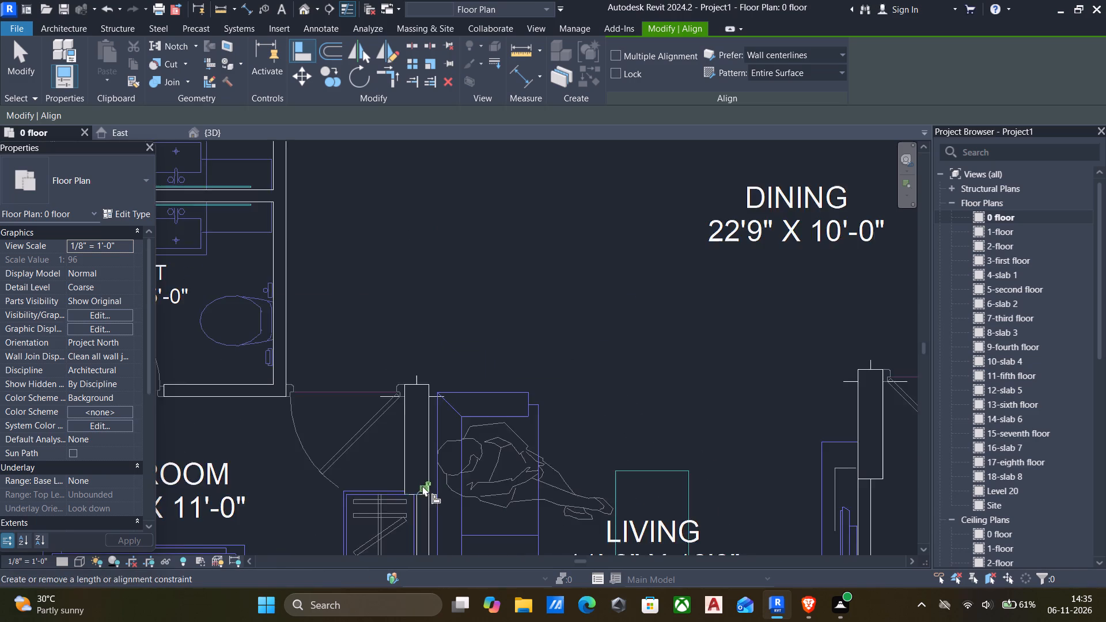
scroll(415, 487, down, 7)
scroll(255, 489, up, 4)
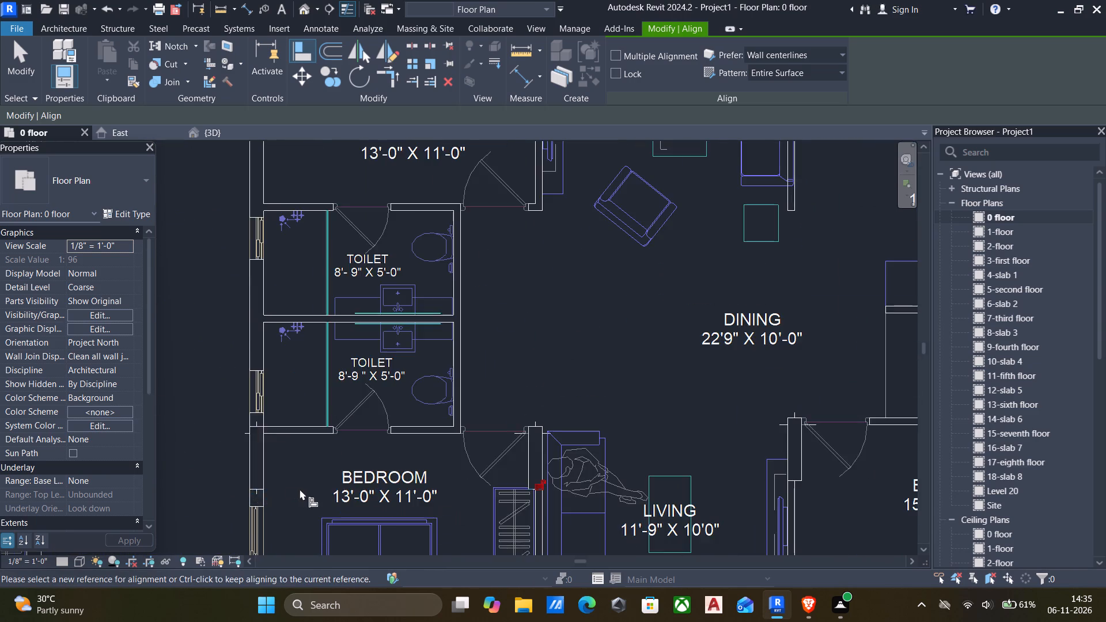
scroll(300, 489, down, 12)
middle_drag(366, 481, 448, 423)
scroll(443, 484, up, 6)
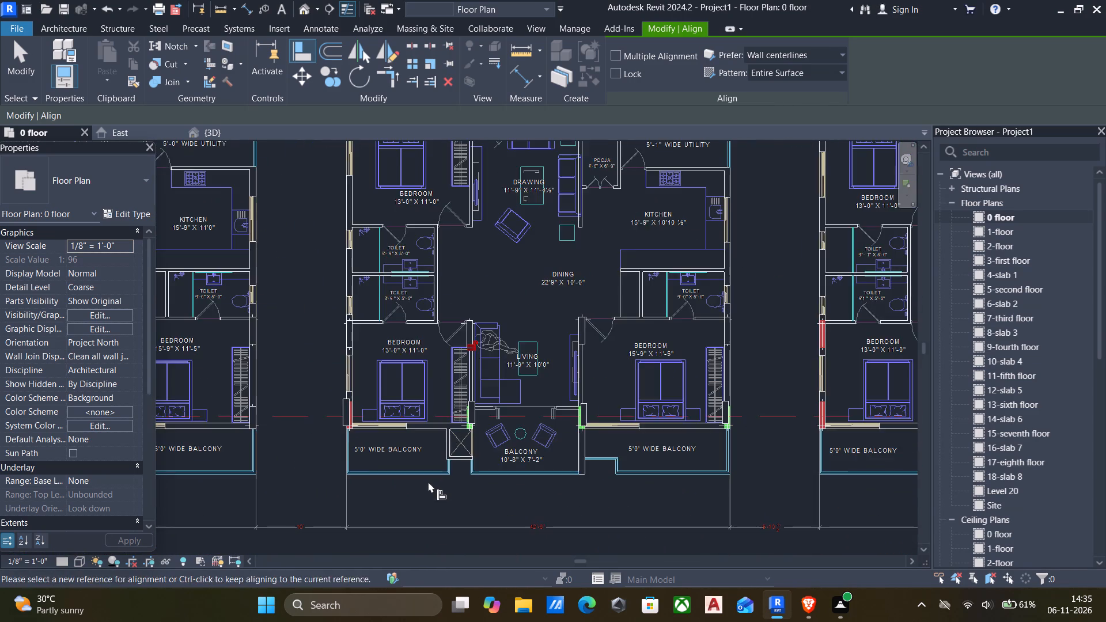
scroll(448, 464, up, 4)
scroll(225, 384, up, 4)
scroll(302, 358, up, 3)
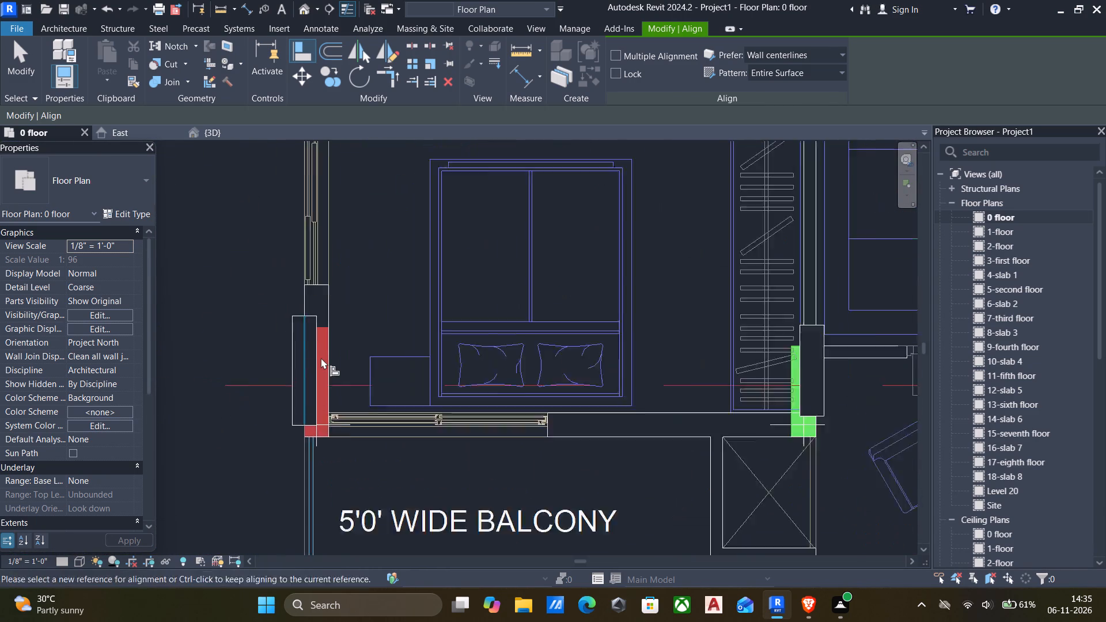
scroll(321, 358, up, 2)
click(334, 356)
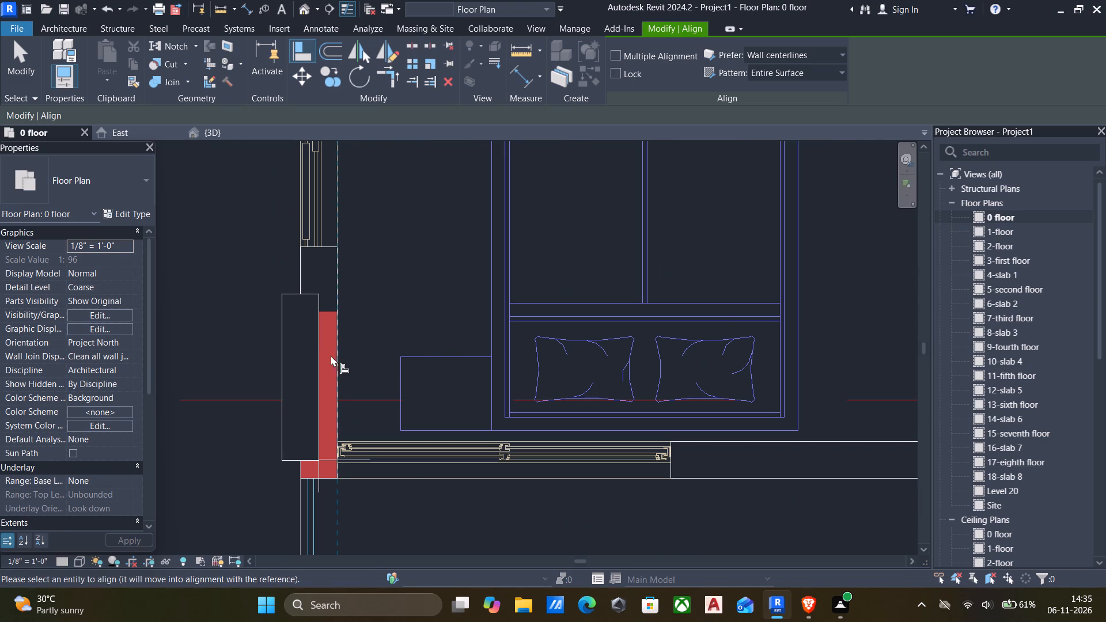
click(324, 355)
scroll(328, 472, up, 5)
click(328, 484)
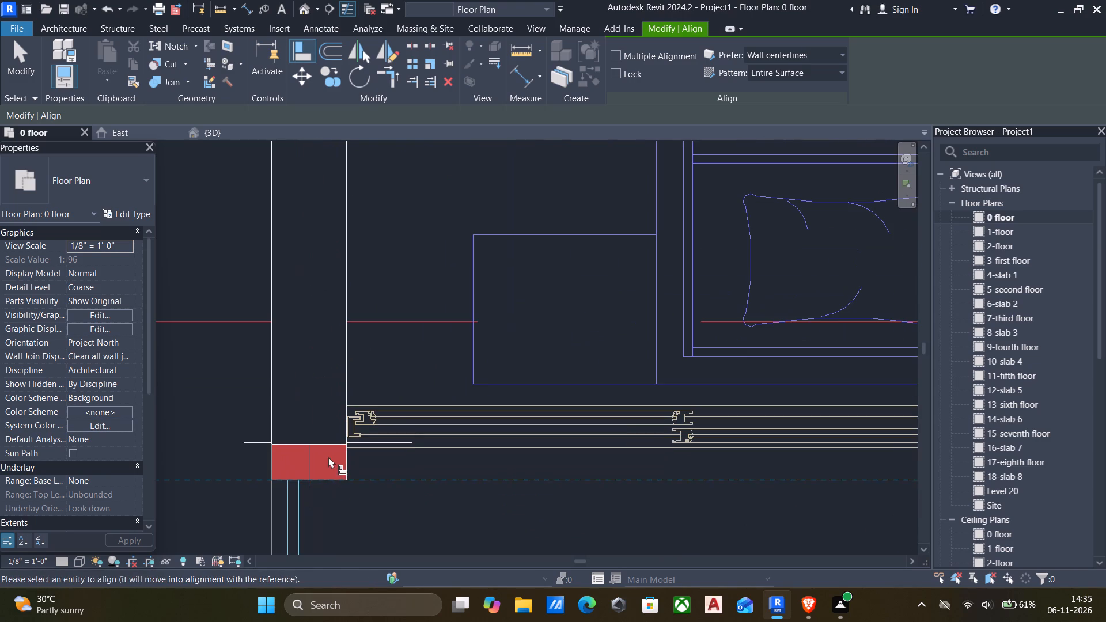
click(329, 446)
Align the 8" x 2'6" column between the lower 13'-0" x 11'-0" bedroom and the balcony with its green outline's lower and bedroom-side edges.
scroll(329, 446, down, 8)
scroll(845, 428, up, 5)
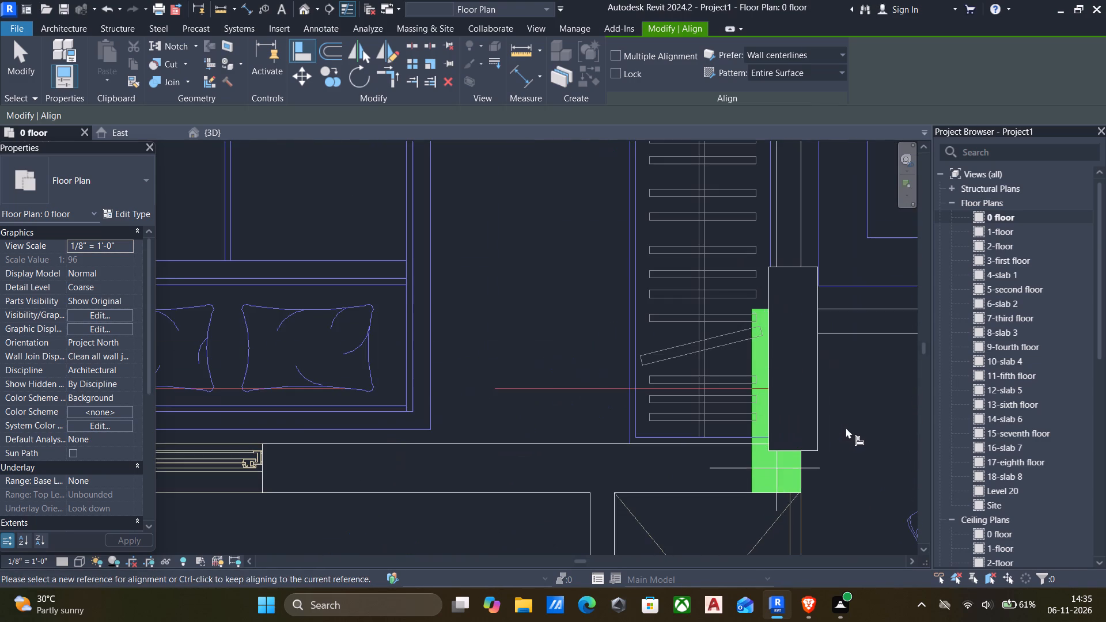
scroll(785, 496, up, 4)
click(781, 492)
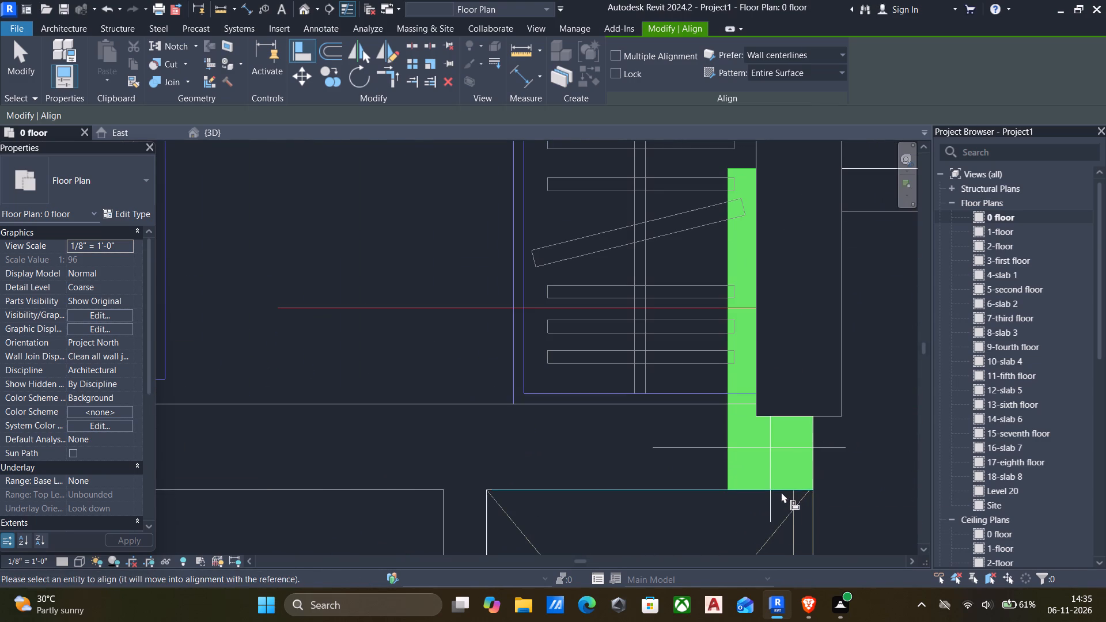
click(792, 420)
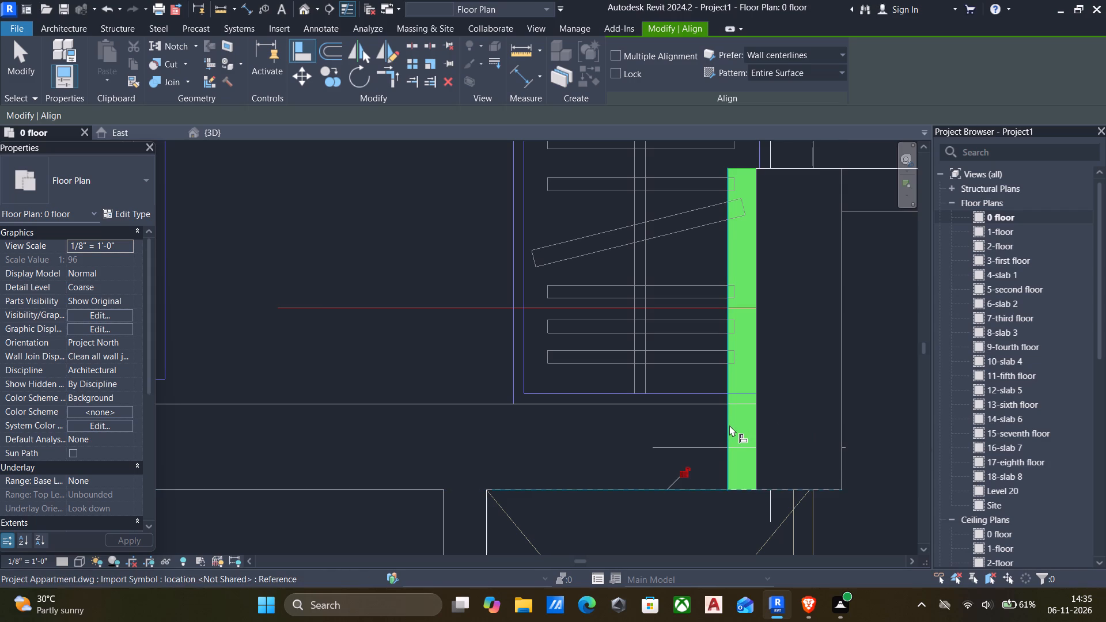
click(729, 425)
click(755, 425)
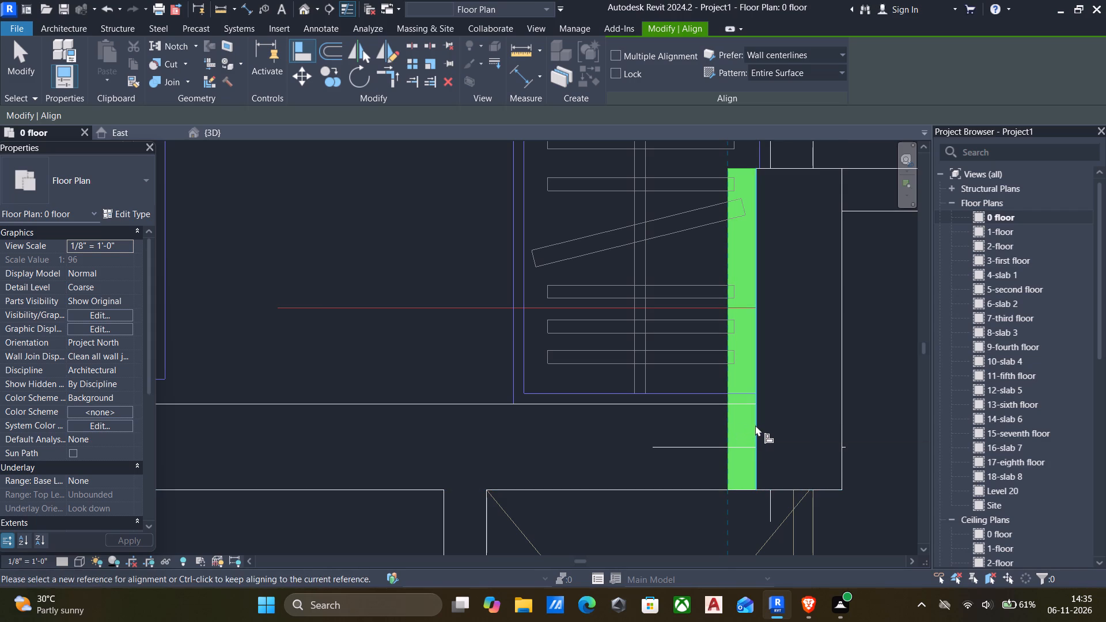
Align the 8" x 2'6" column between the 10'-8" x 7'-2" balcony and the 15'-9" x 11'-5" bedroom with its green outline's lower and balcony-side edges.
scroll(733, 425, down, 2)
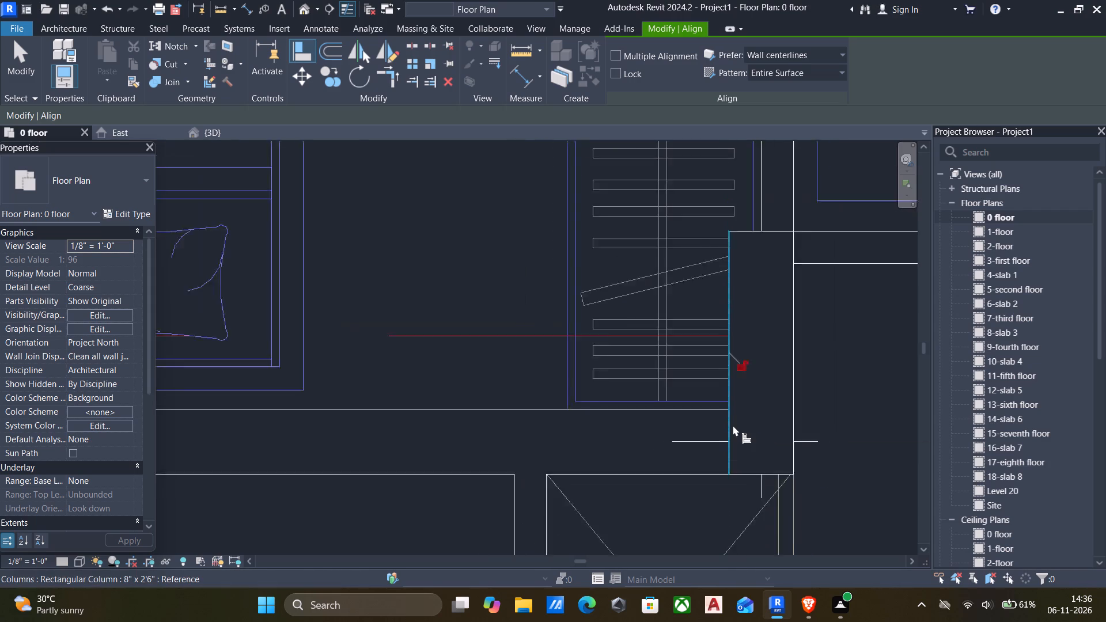
scroll(733, 425, down, 8)
middle_drag(725, 426, 710, 429)
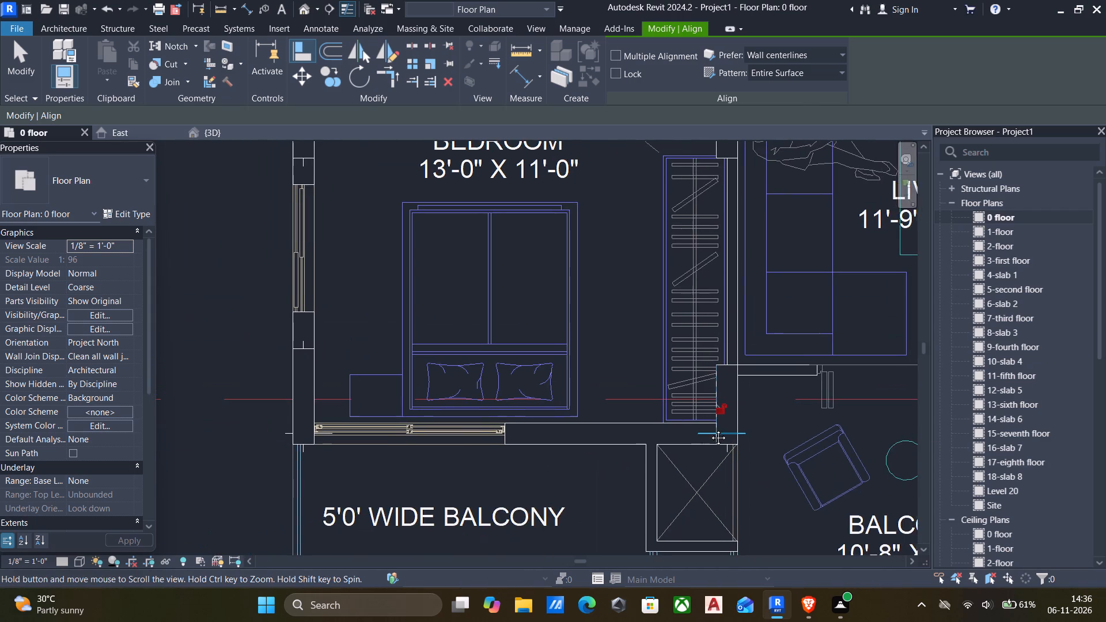
middle_drag(710, 429, 407, 408)
scroll(835, 420, up, 4)
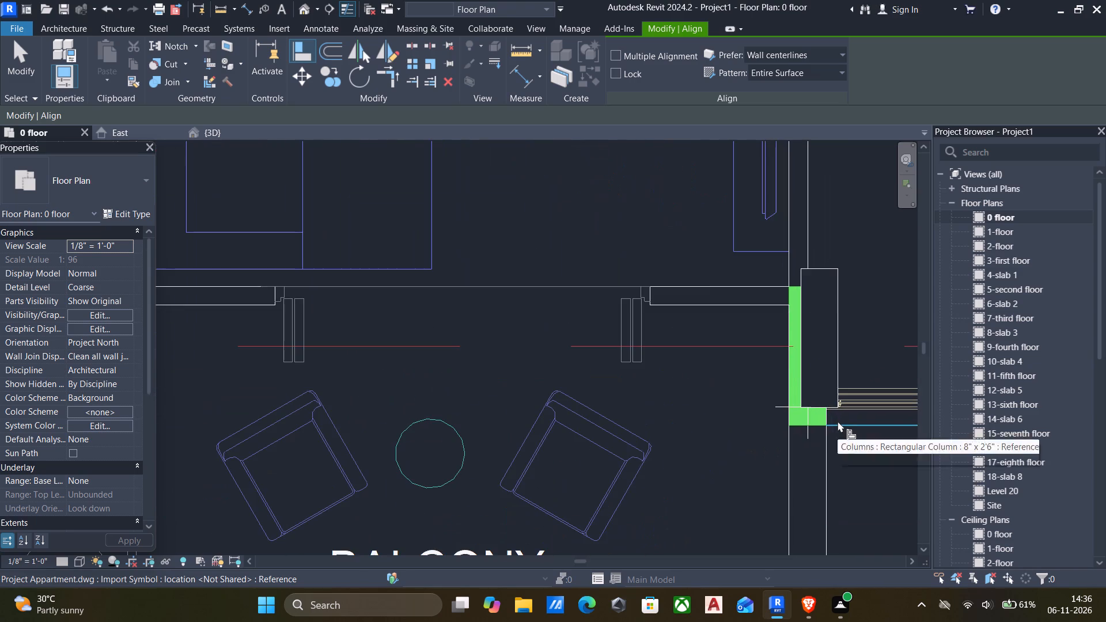
scroll(832, 422, up, 5)
click(791, 433)
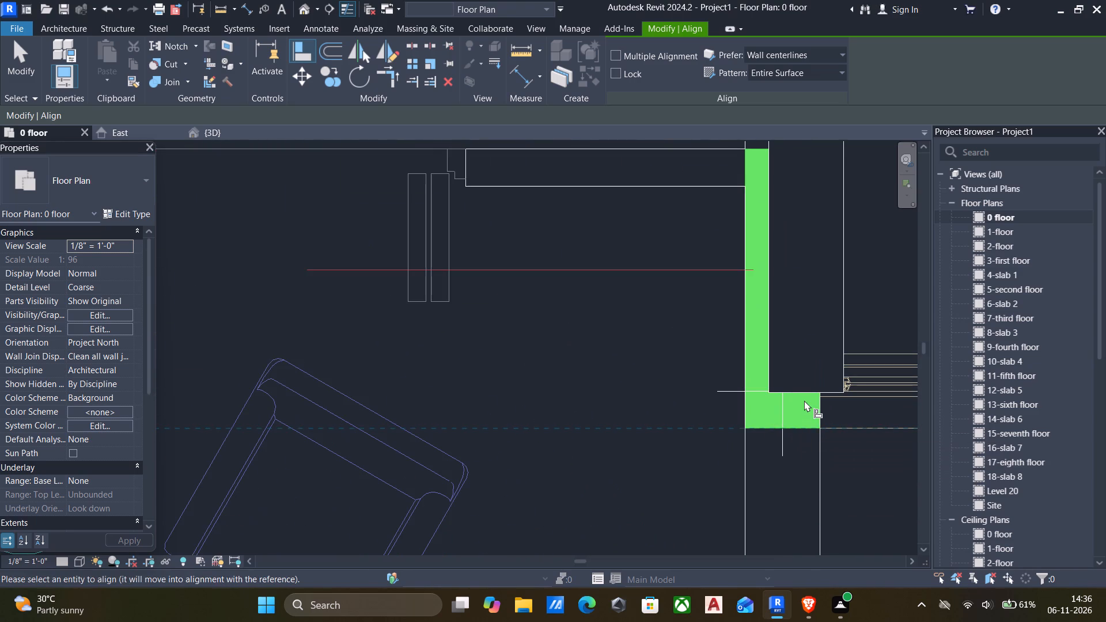
click(803, 399)
click(745, 363)
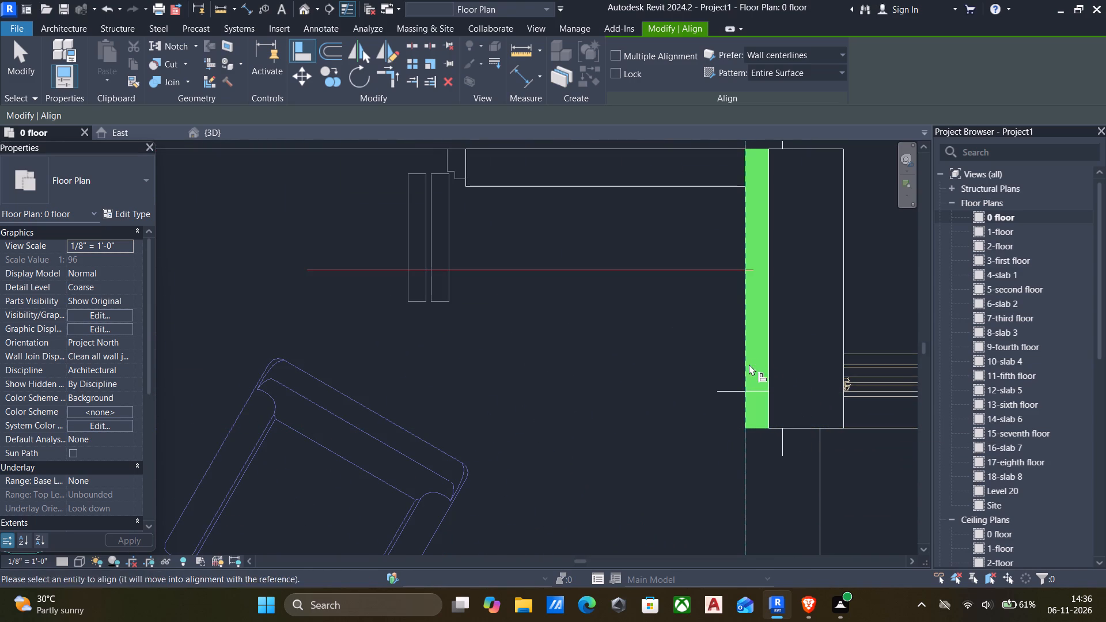
click(765, 367)
Align the 8" x 2'6" column at the balcony end of the 15'-9" x 11'-5" bedroom's outer wall with its green outline's outer and lower edges.
scroll(764, 377, down, 18)
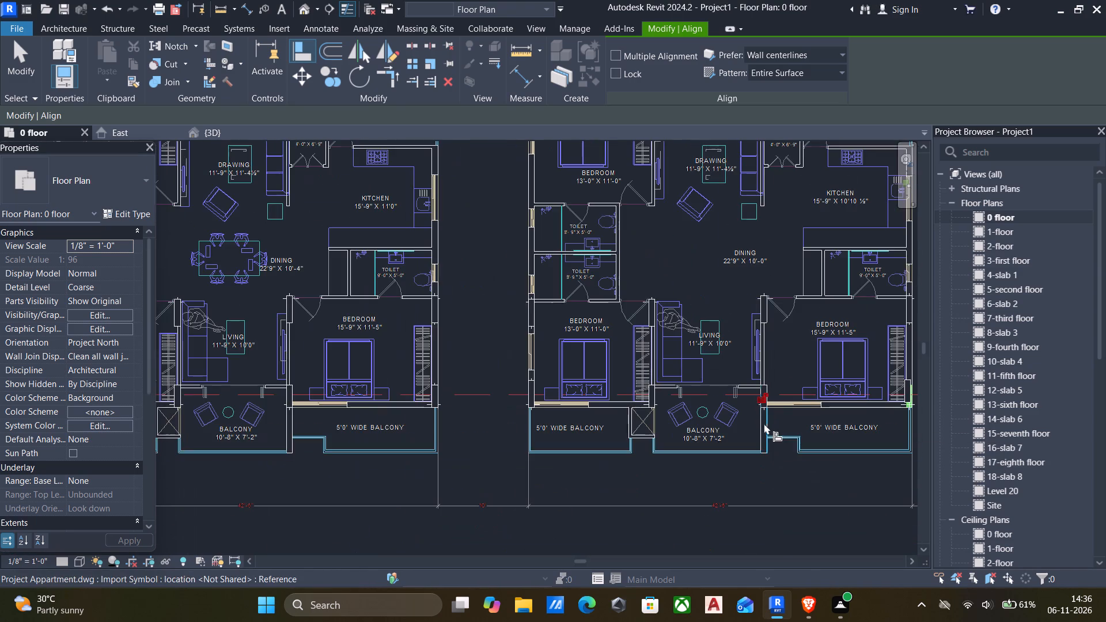
middle_drag(781, 436, 586, 419)
scroll(725, 392, up, 5)
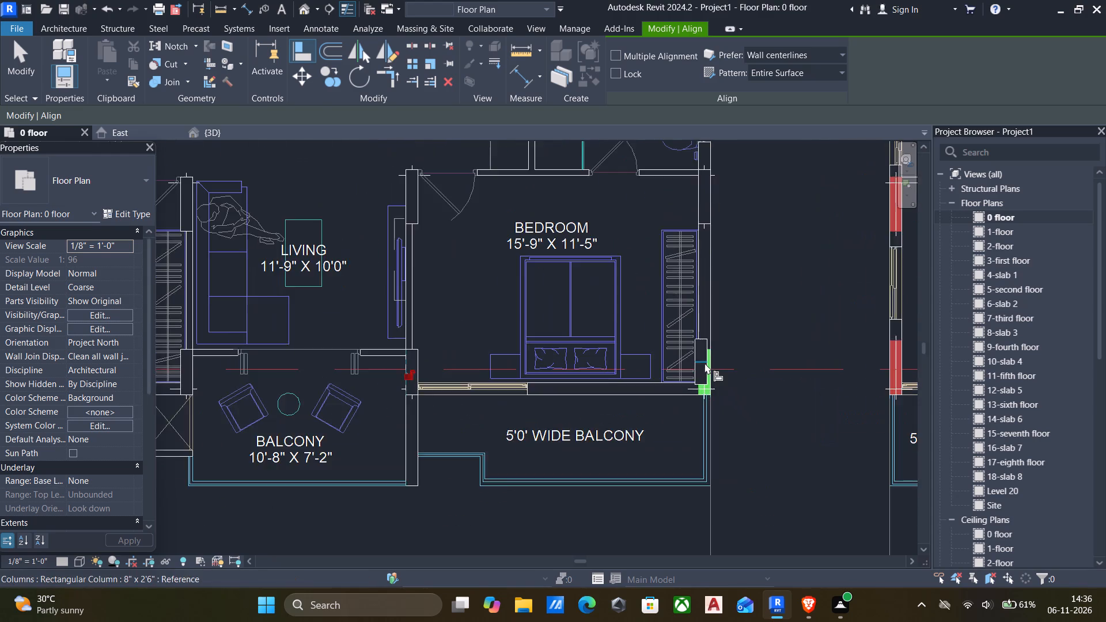
scroll(704, 363, up, 9)
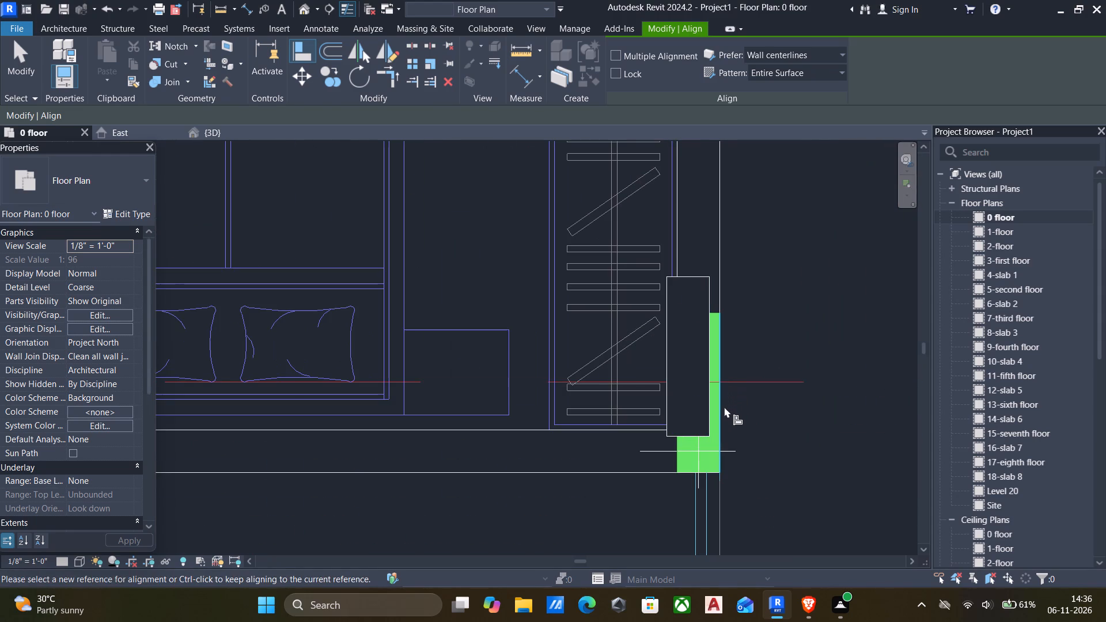
click(723, 407)
click(713, 404)
scroll(722, 484, up, 4)
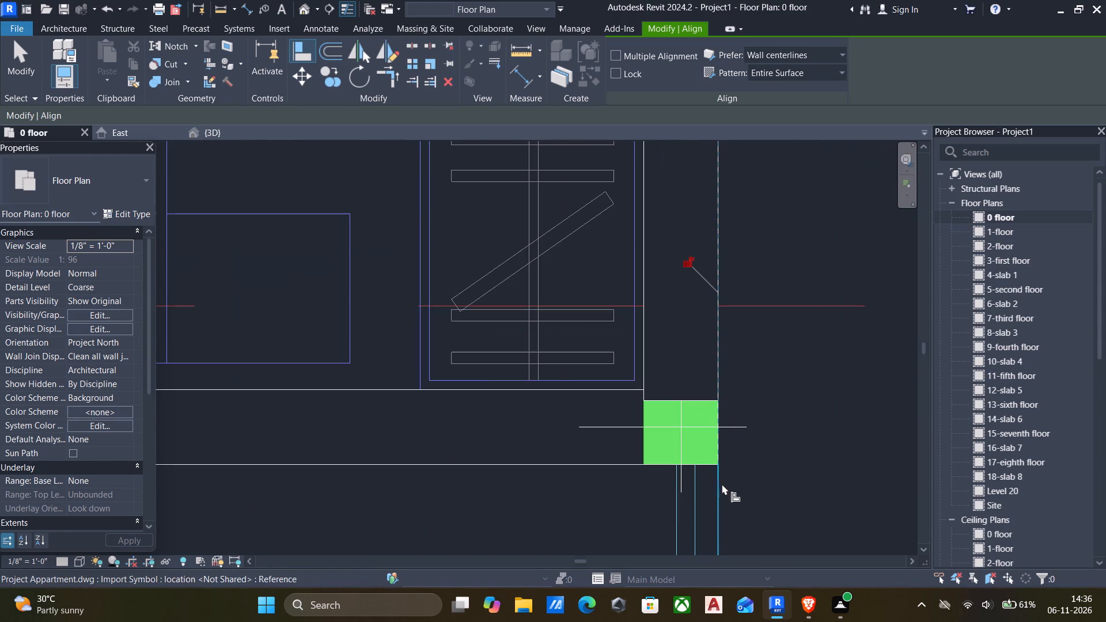
click(708, 468)
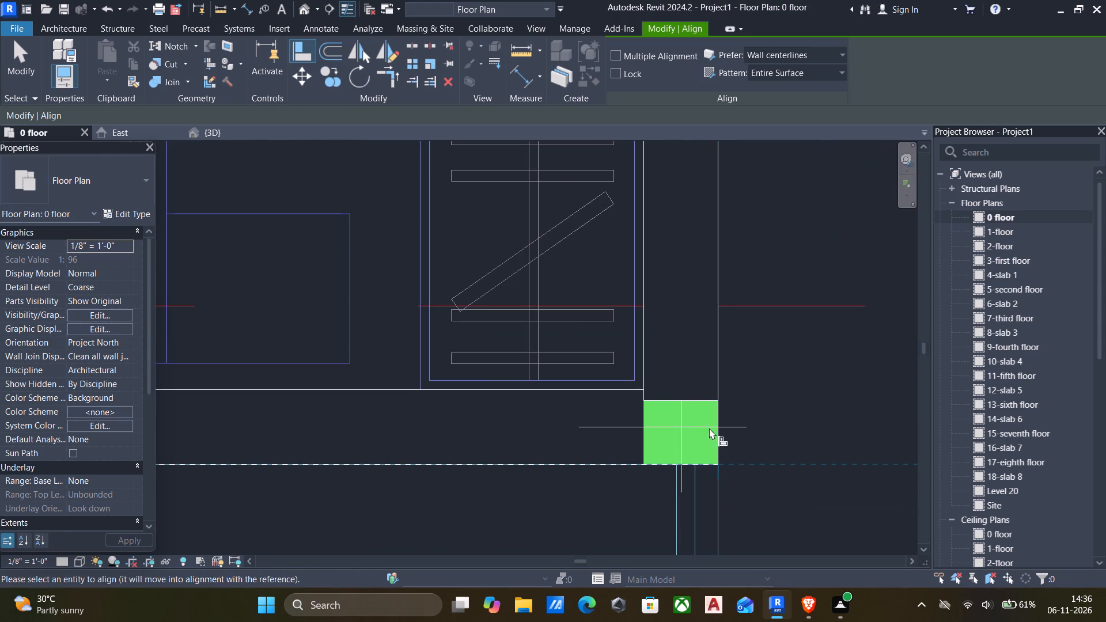
click(696, 402)
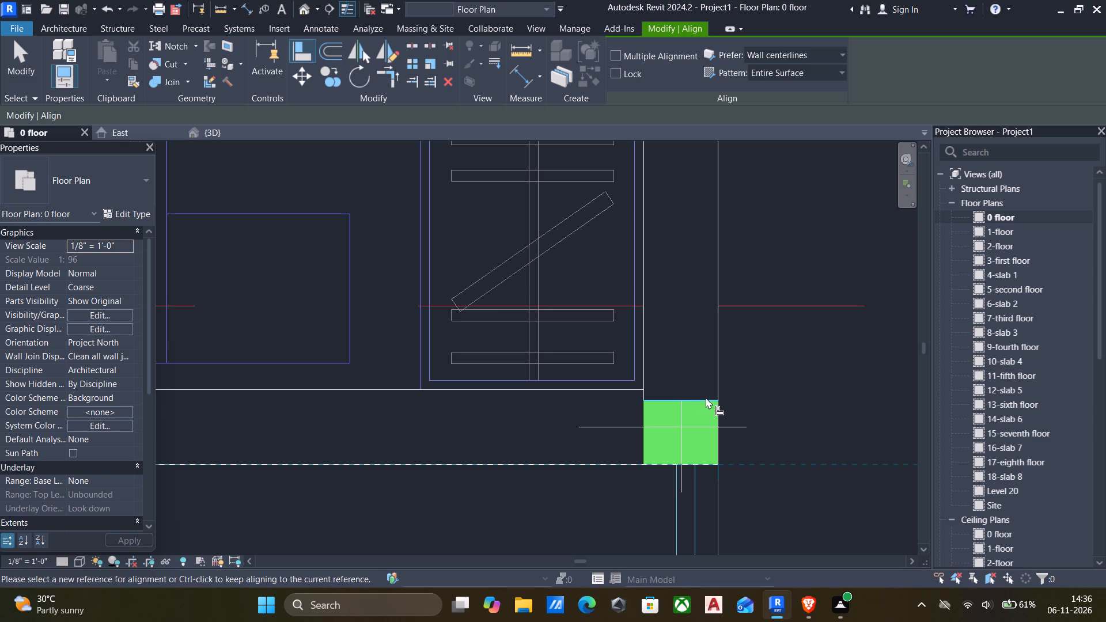
Examine apartment 8, the overall floor plan and apartments 7 and 6 for columns still needing placement or alignment, and end the Align command.
scroll(700, 397, down, 13)
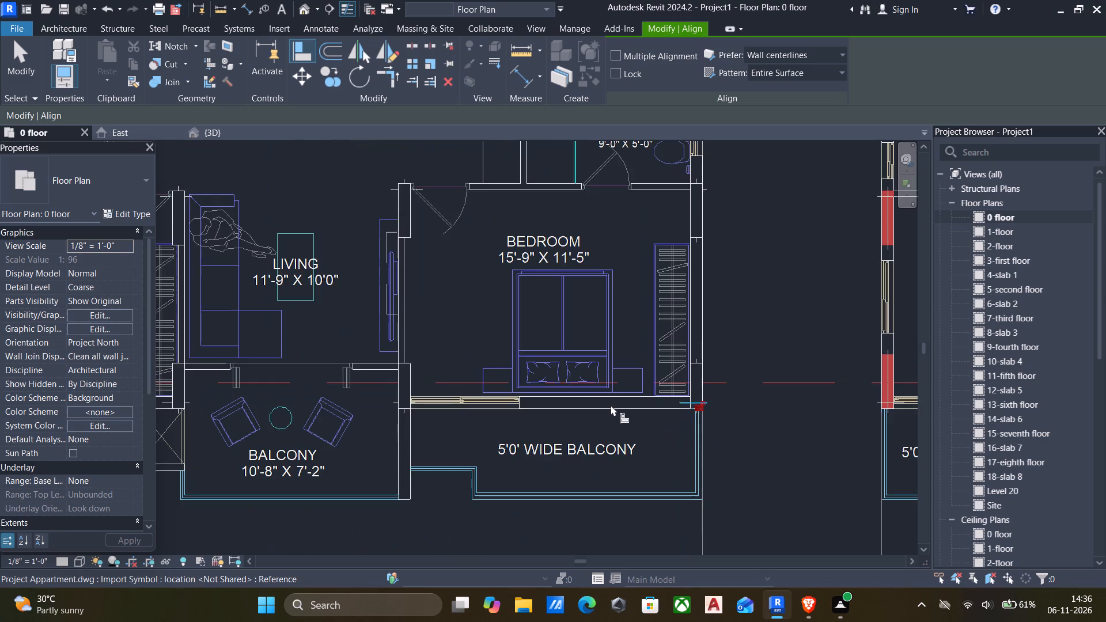
scroll(609, 406, down, 3)
scroll(456, 415, down, 3)
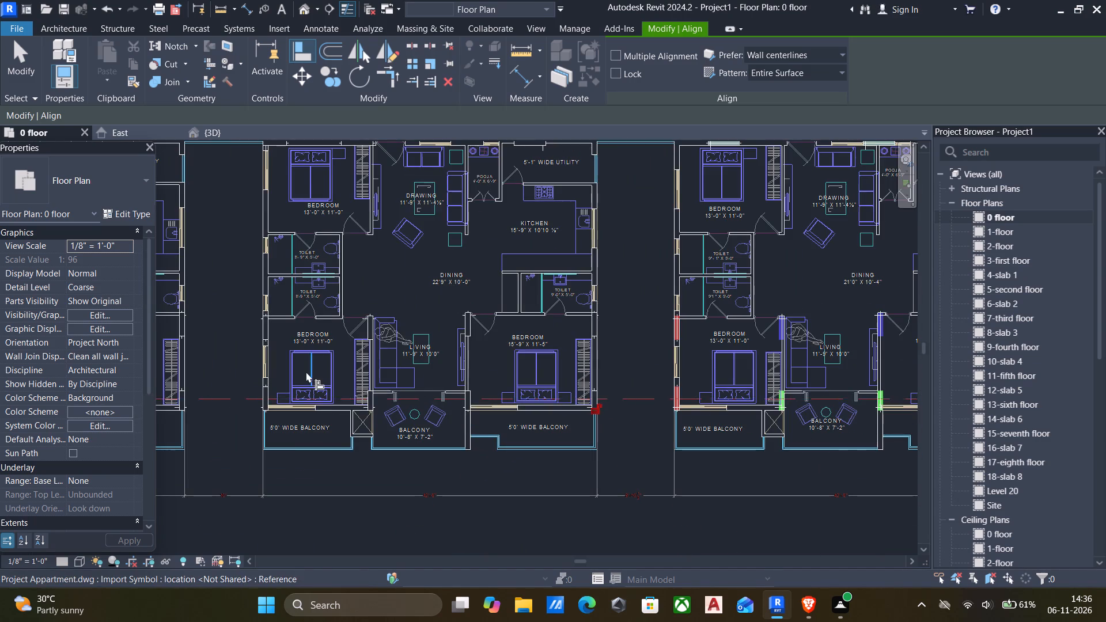
scroll(300, 333, up, 5)
scroll(297, 290, down, 4)
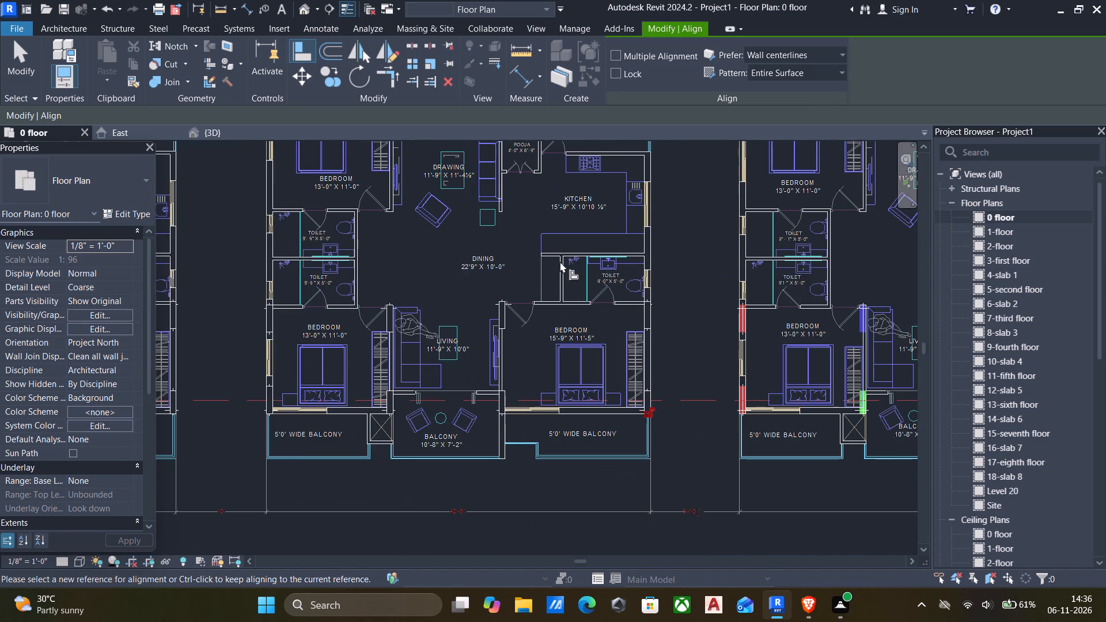
middle_drag(560, 261, 557, 374)
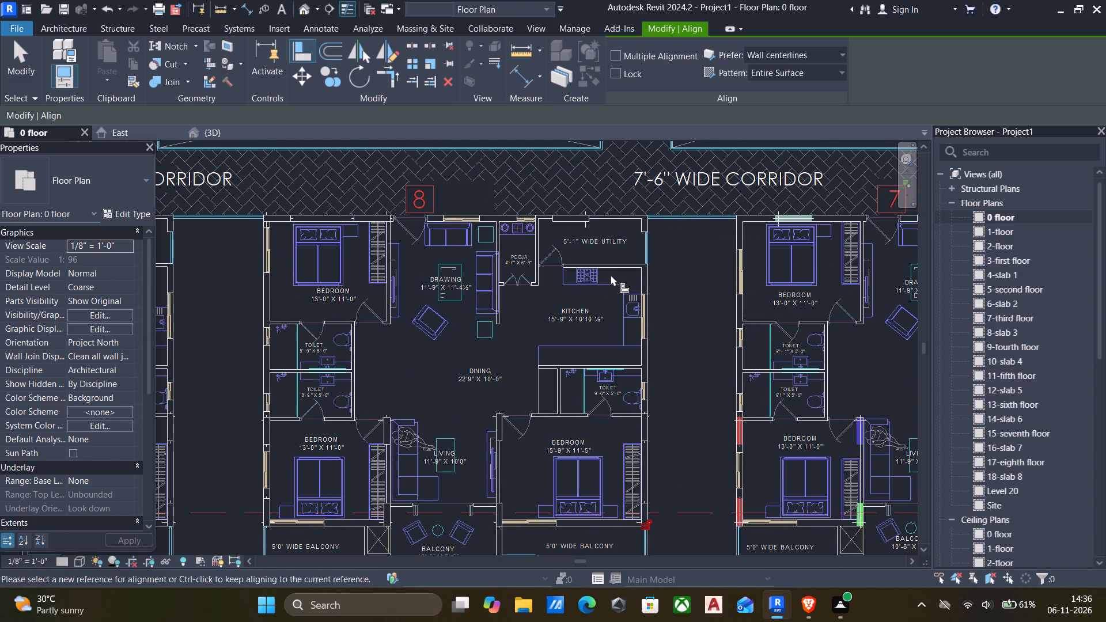
scroll(587, 214, up, 4)
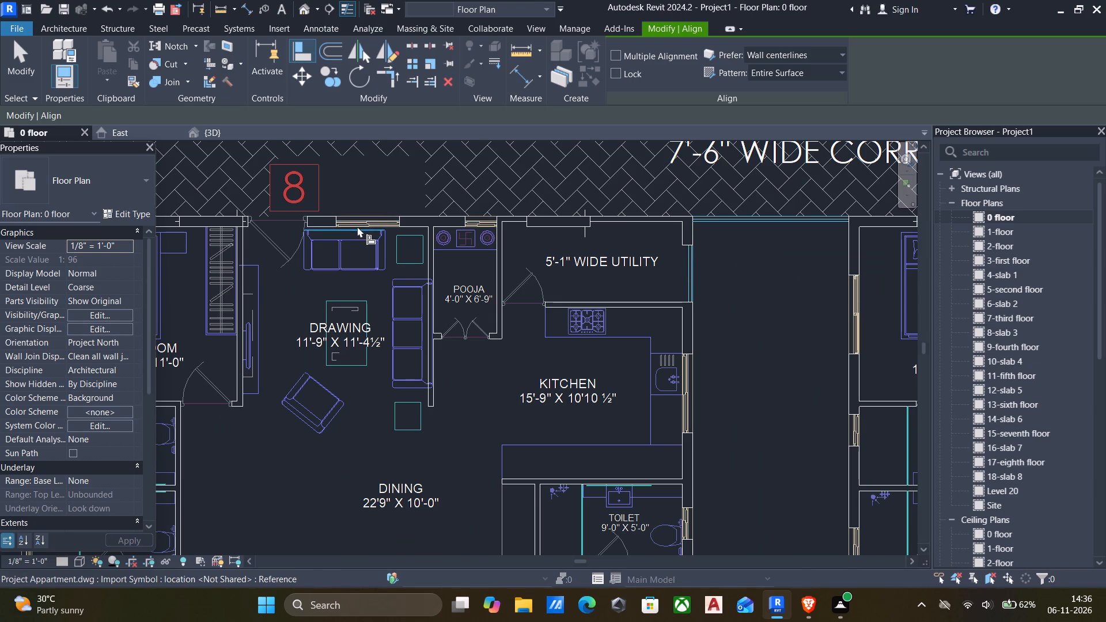
scroll(357, 226, down, 3)
middle_drag(366, 251, 483, 251)
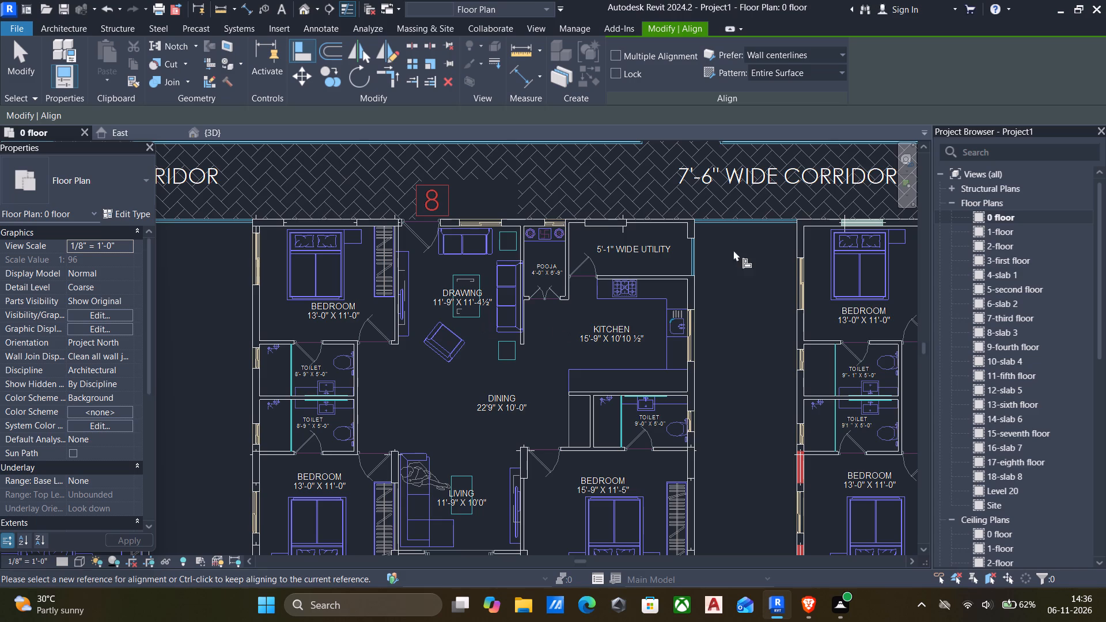
scroll(709, 343, down, 2)
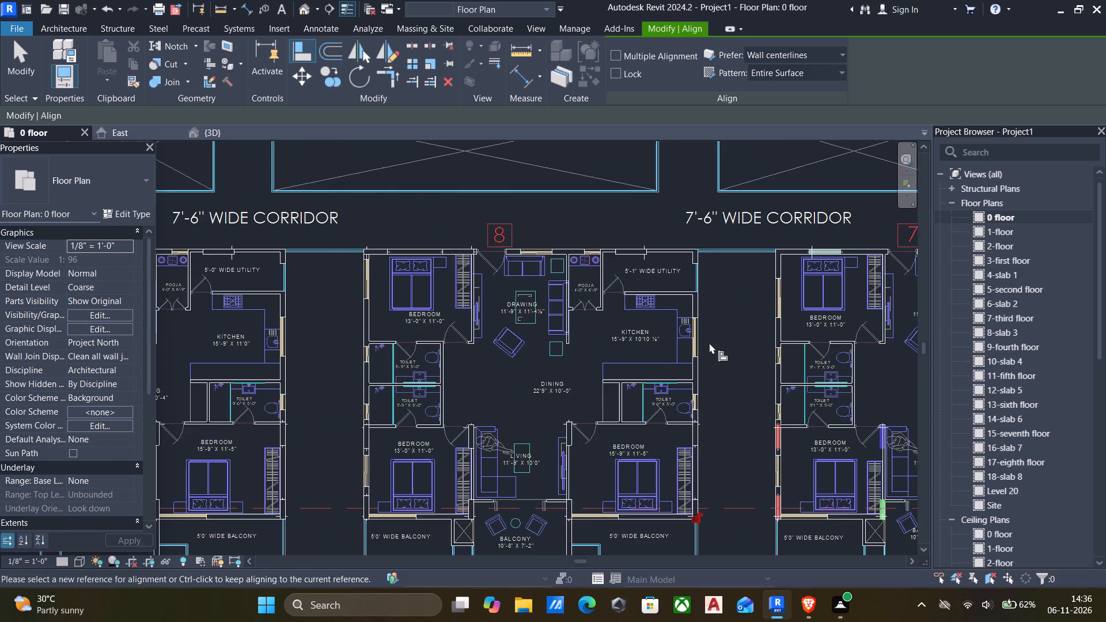
middle_click(706, 344)
middle_click(701, 345)
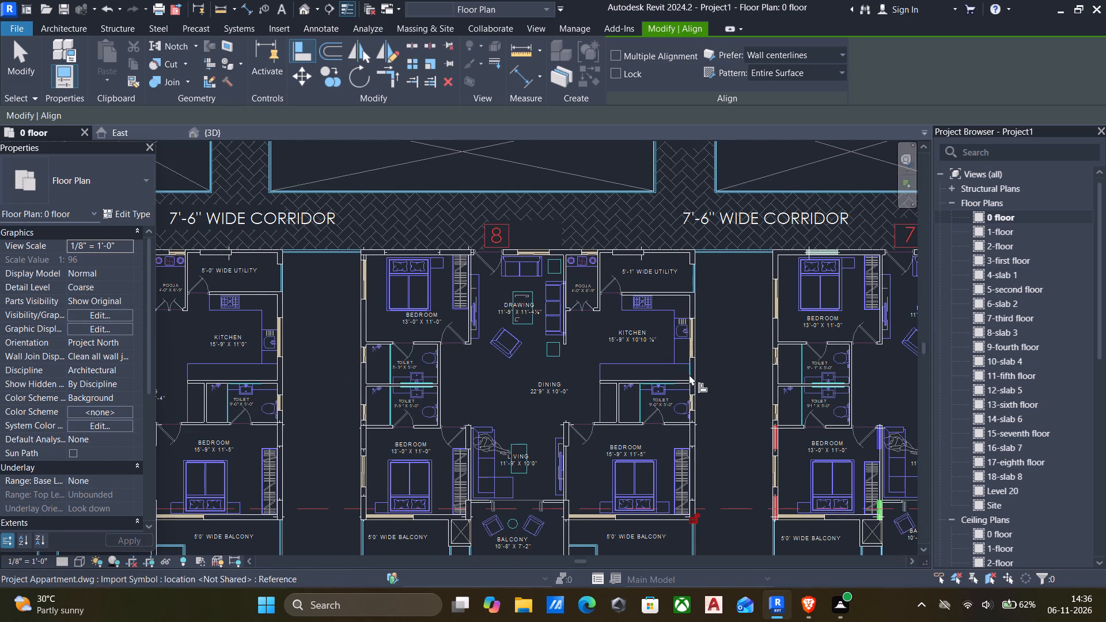
scroll(690, 377, down, 6)
middle_drag(671, 373, 626, 368)
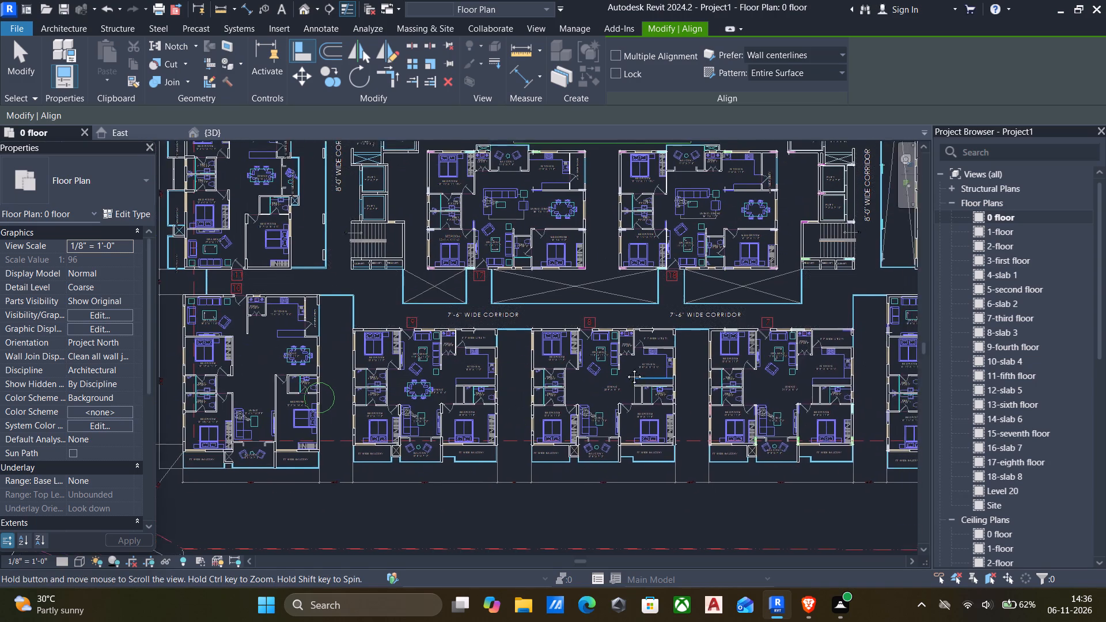
middle_drag(626, 368, 426, 314)
scroll(581, 348, down, 2)
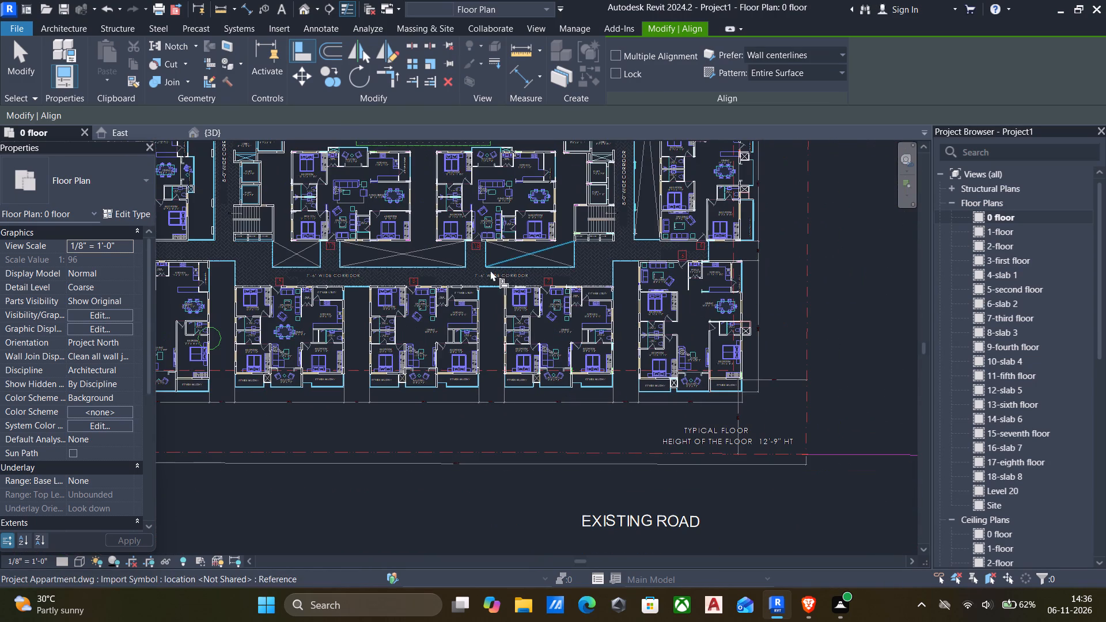
scroll(602, 310, down, 9)
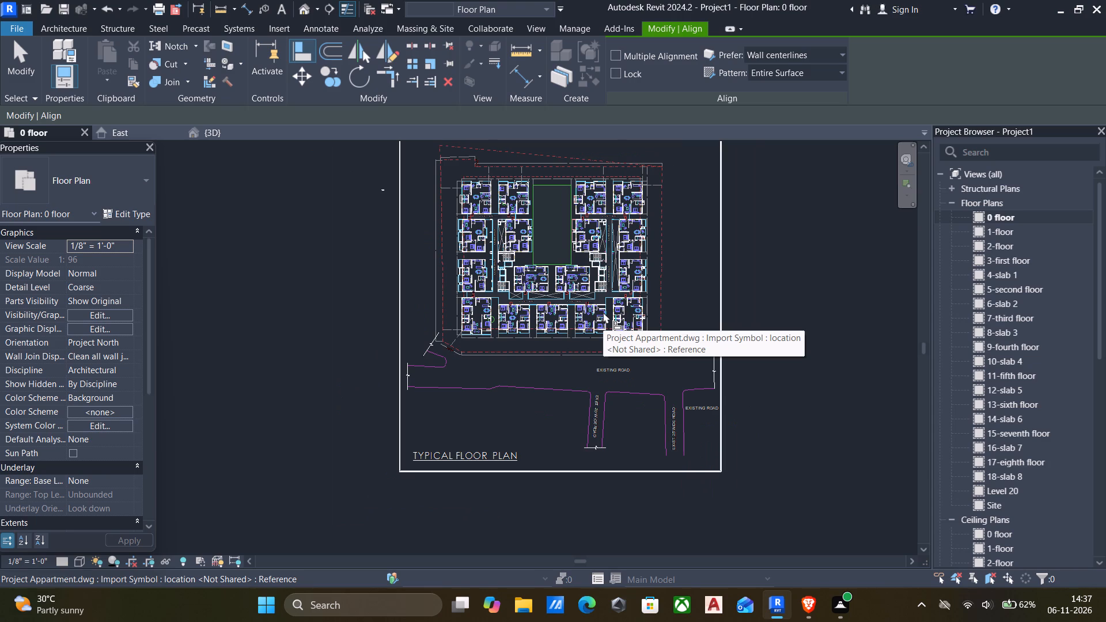
scroll(603, 312, up, 3)
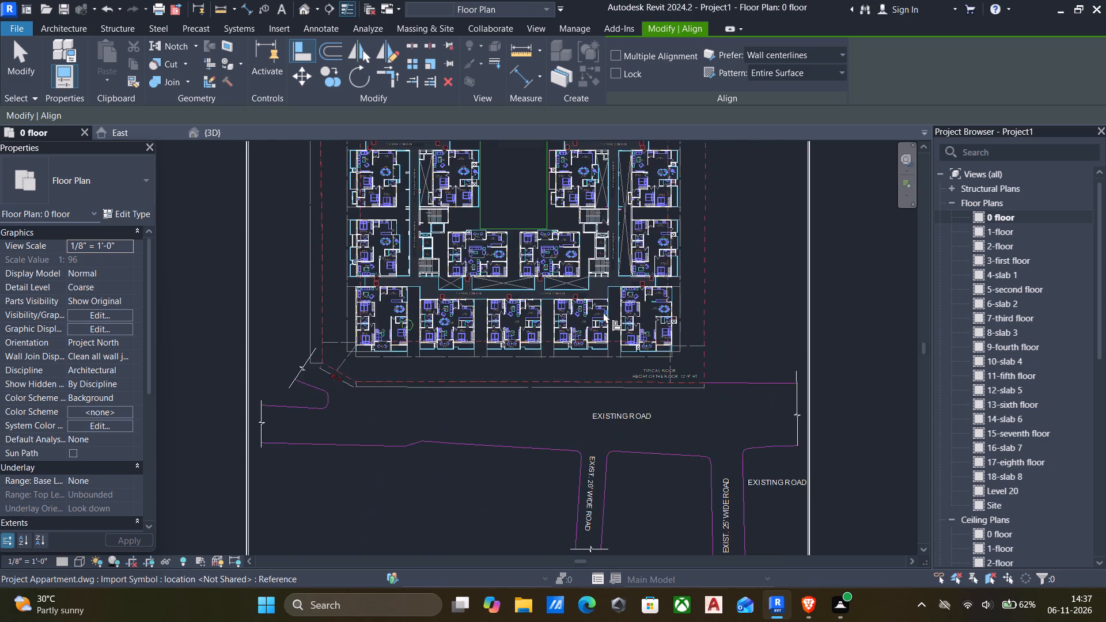
scroll(603, 312, up, 13)
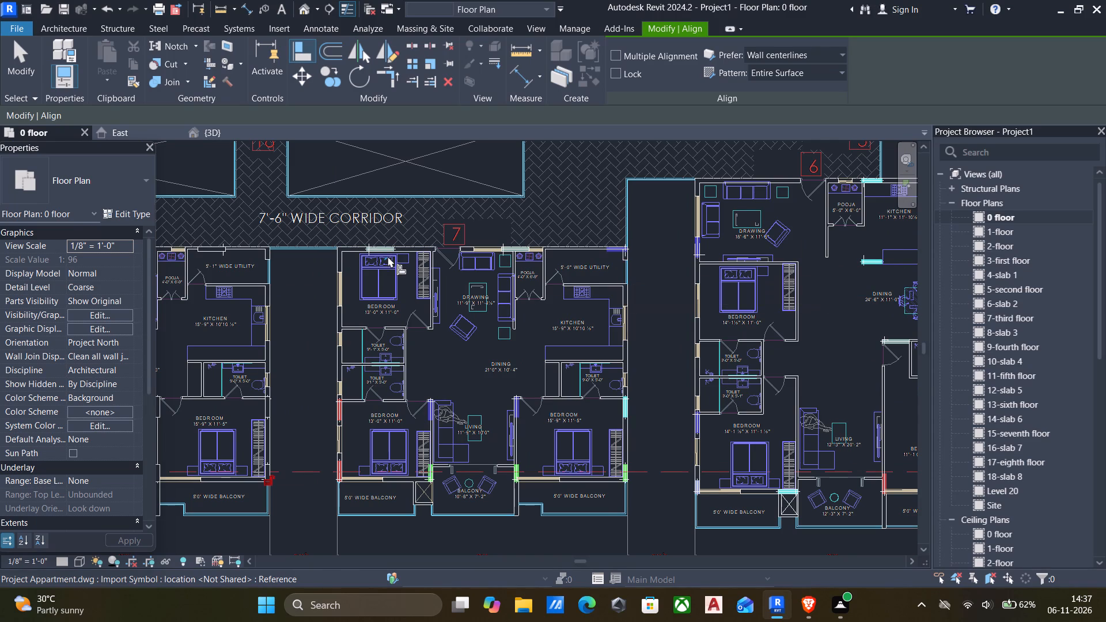
key(Escape)
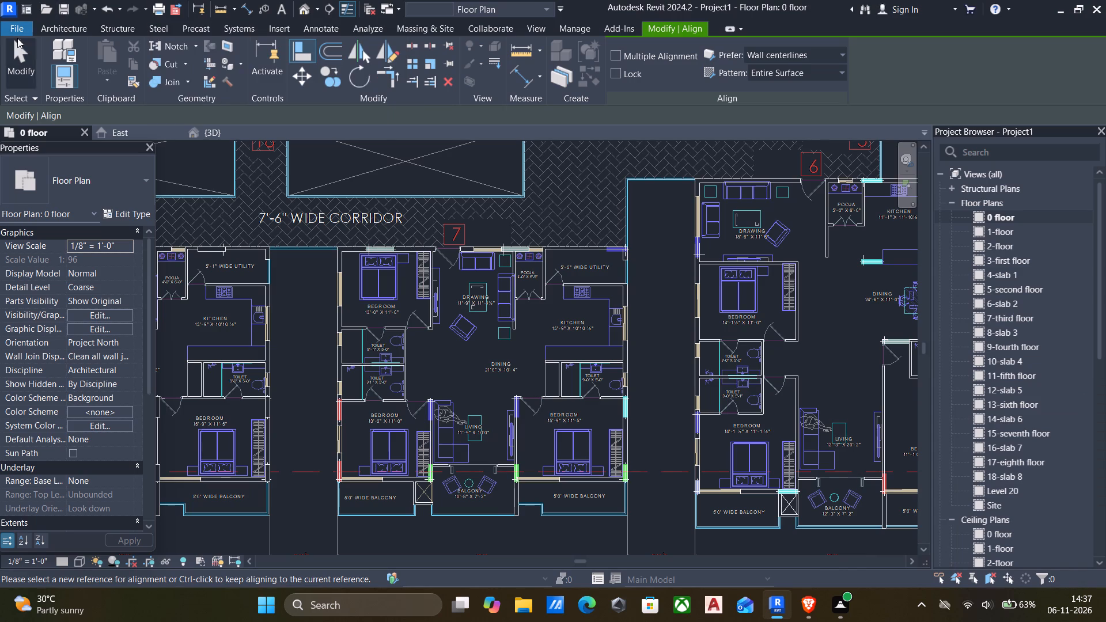
Place an 8" x 3' architectural column horizontally on the blue outline at the corridor-side outer corner of apartment 7's 5'-0" wide utility.
click(69, 30)
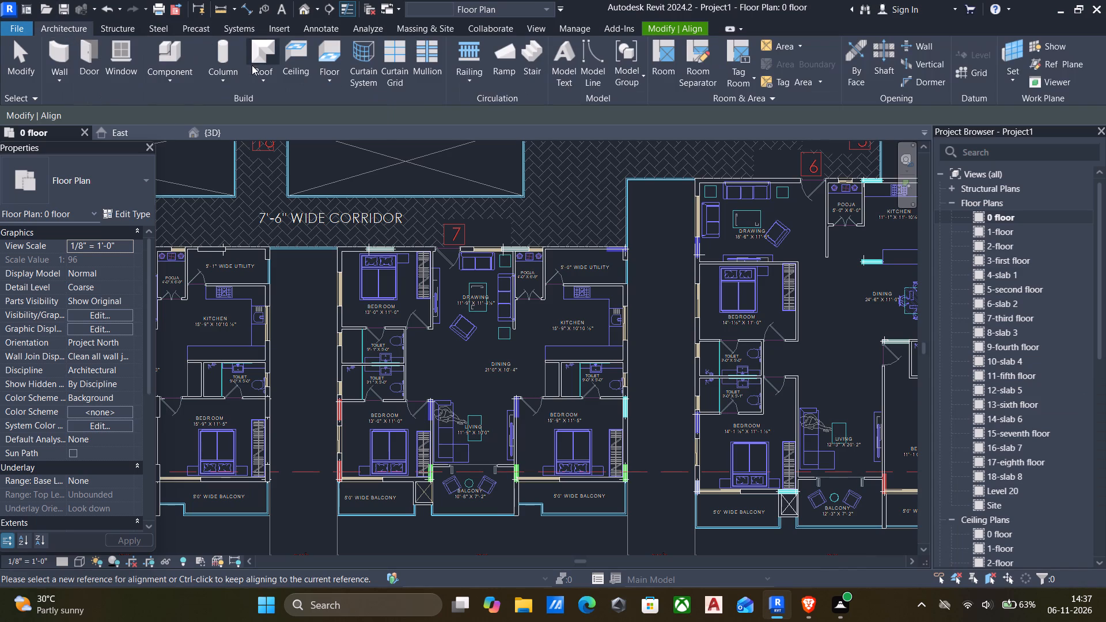
click(217, 78)
click(253, 131)
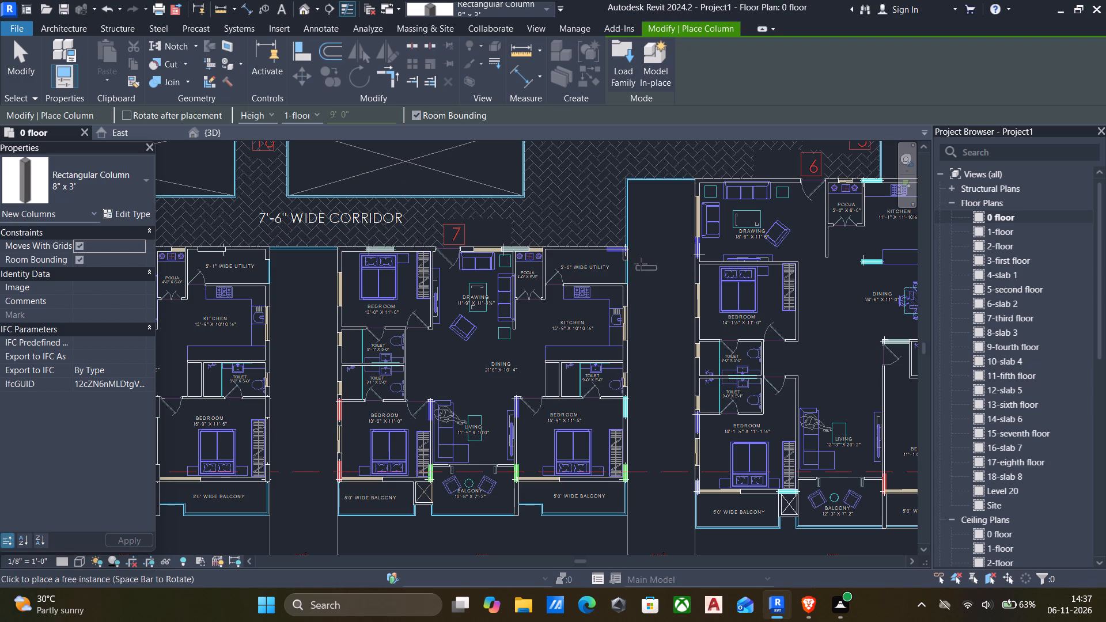
scroll(624, 253, up, 16)
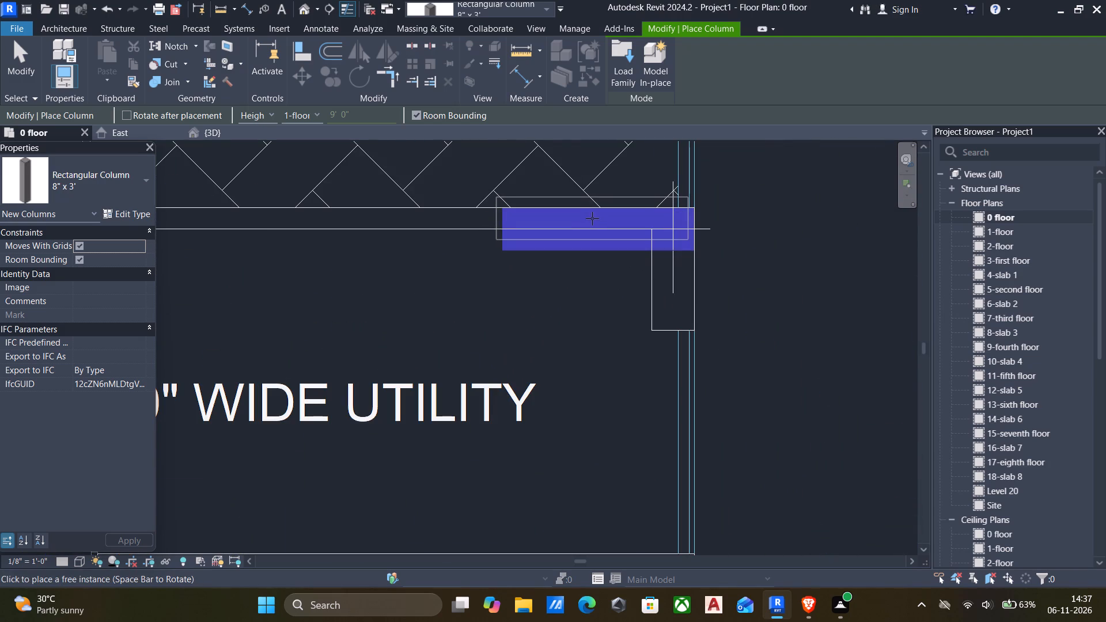
click(592, 218)
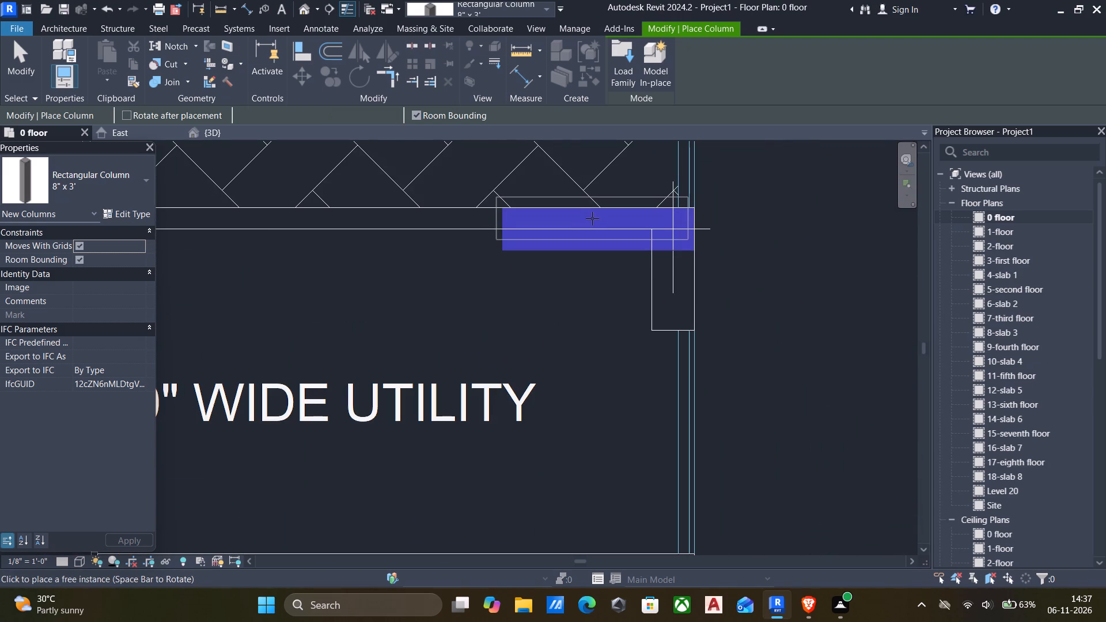
Place a vertically rotated 8" x 3' column on the blue outline between apartment 7's living room and the 15'-9" x 11'-5" bedroom's door.
scroll(588, 244, down, 12)
scroll(384, 247, up, 5)
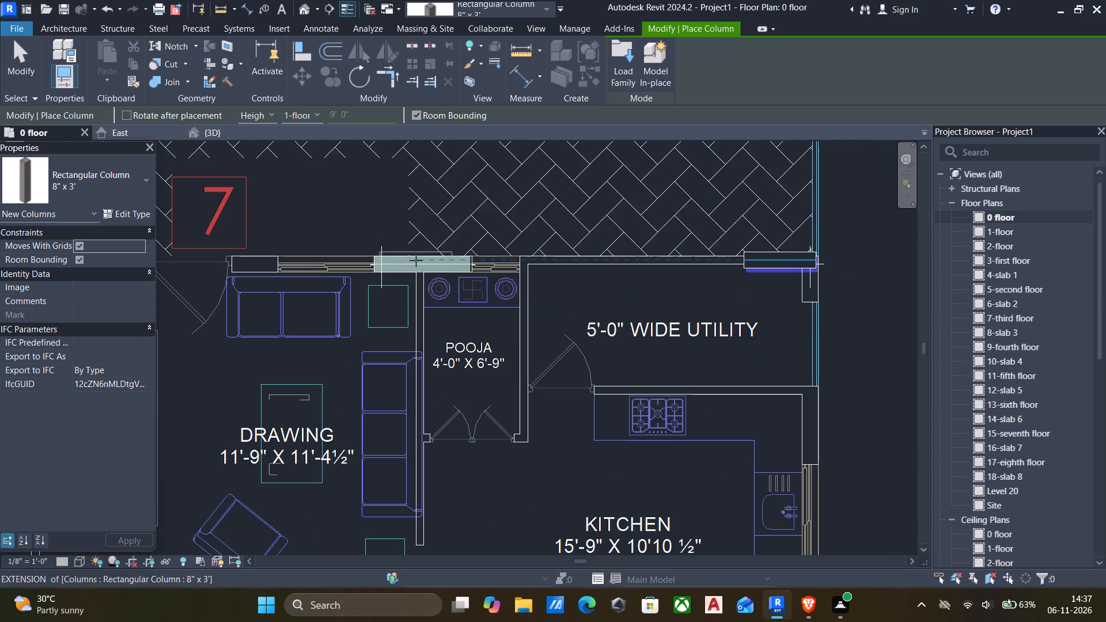
scroll(428, 266, down, 5)
scroll(328, 270, down, 4)
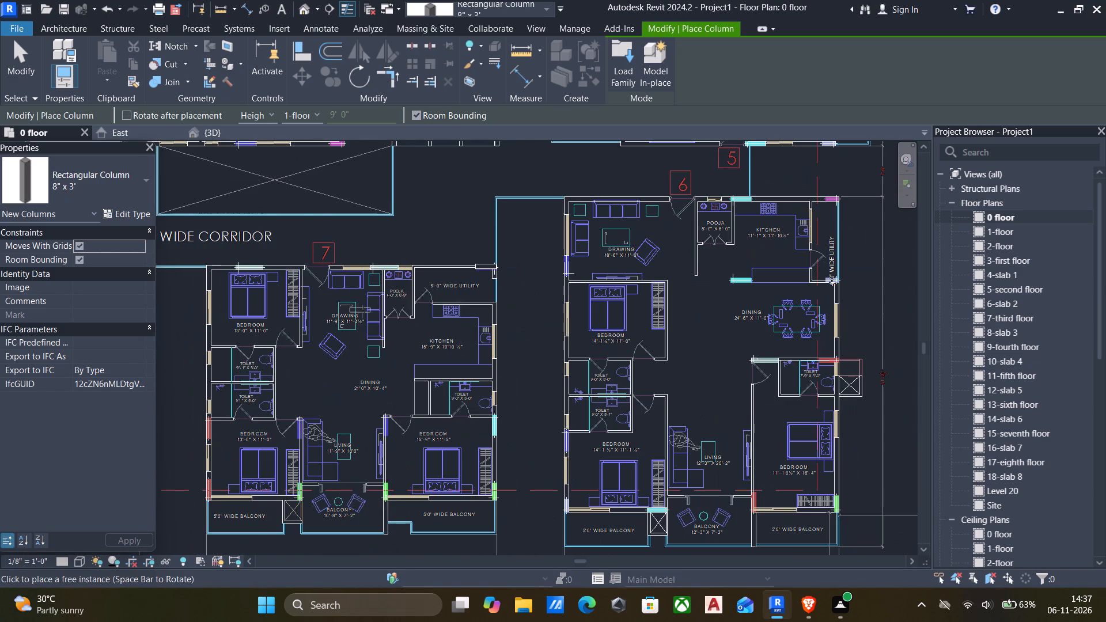
scroll(359, 447, up, 5)
scroll(419, 422, up, 4)
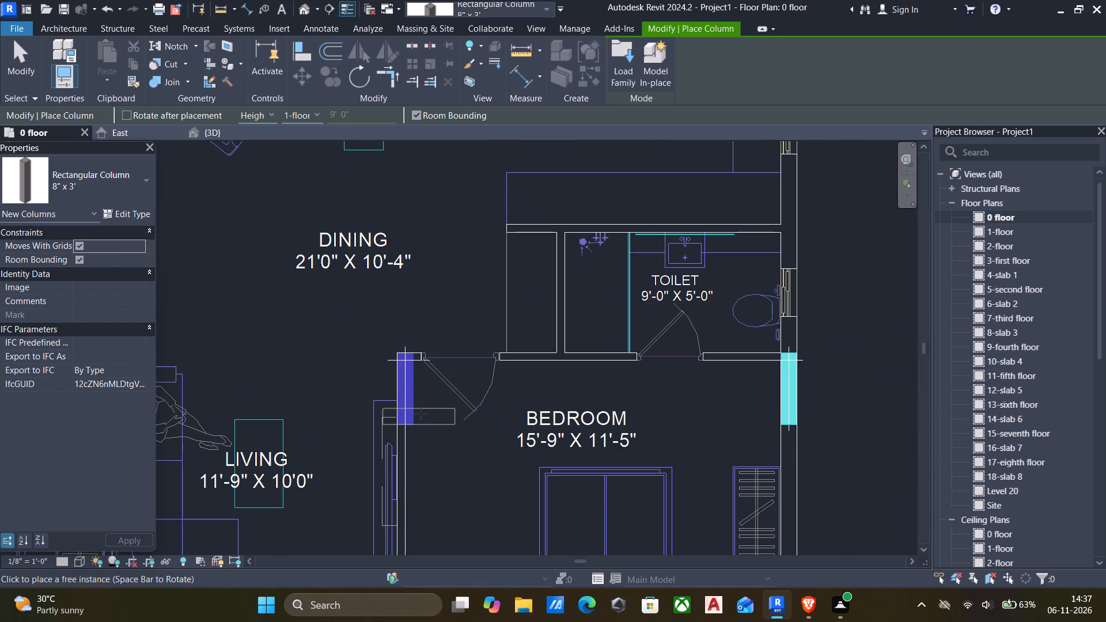
key(space)
scroll(415, 405, up, 5)
click(392, 366)
Place a vertical 8" x 3' column on the blue outline between apartment 7's living room and the lower 13'-0" x 11'-0" bedroom.
scroll(390, 380, down, 4)
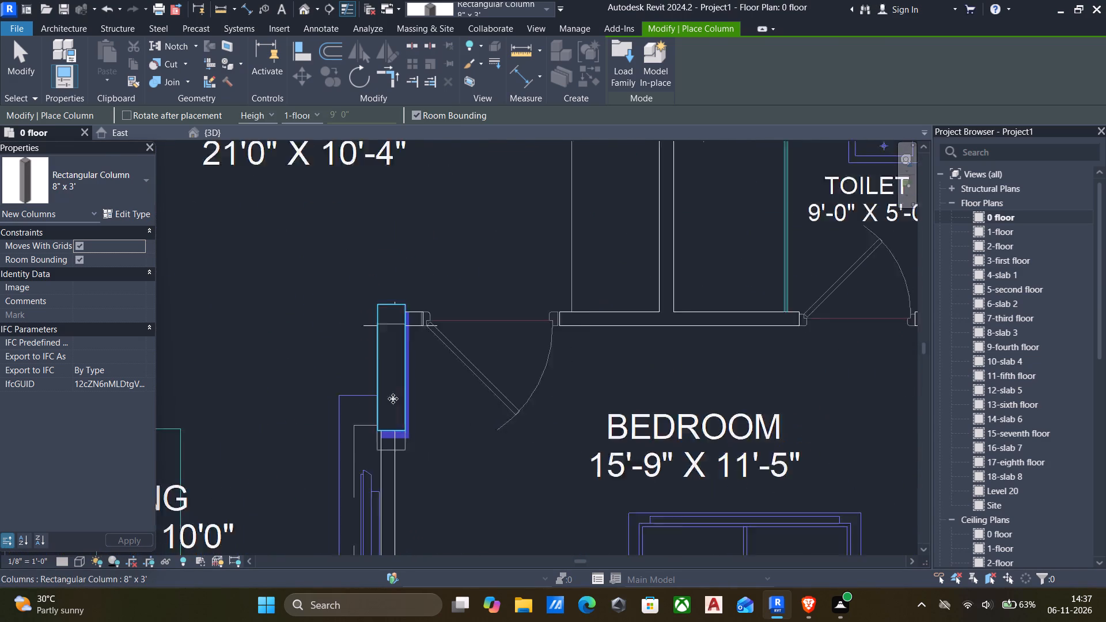
scroll(393, 399, down, 7)
scroll(279, 413, up, 10)
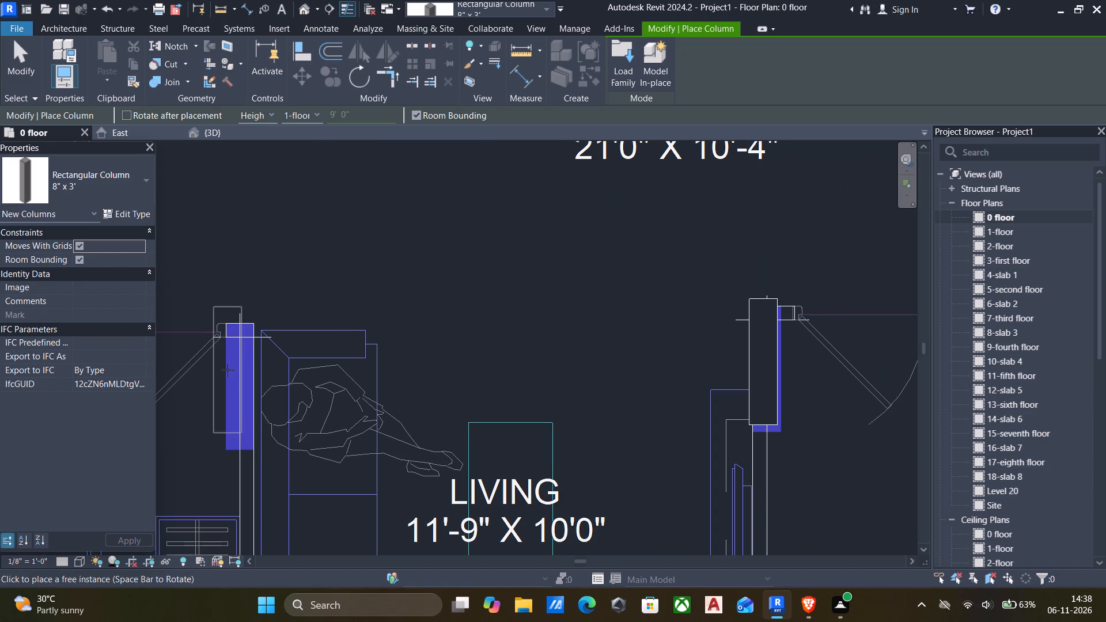
click(231, 375)
Place a vertical 8" x 3' column on the cyan outline in the 15'-9" x 11'-5" bedroom's outer wall, beside the toilet in apartment 7.
scroll(260, 396, down, 12)
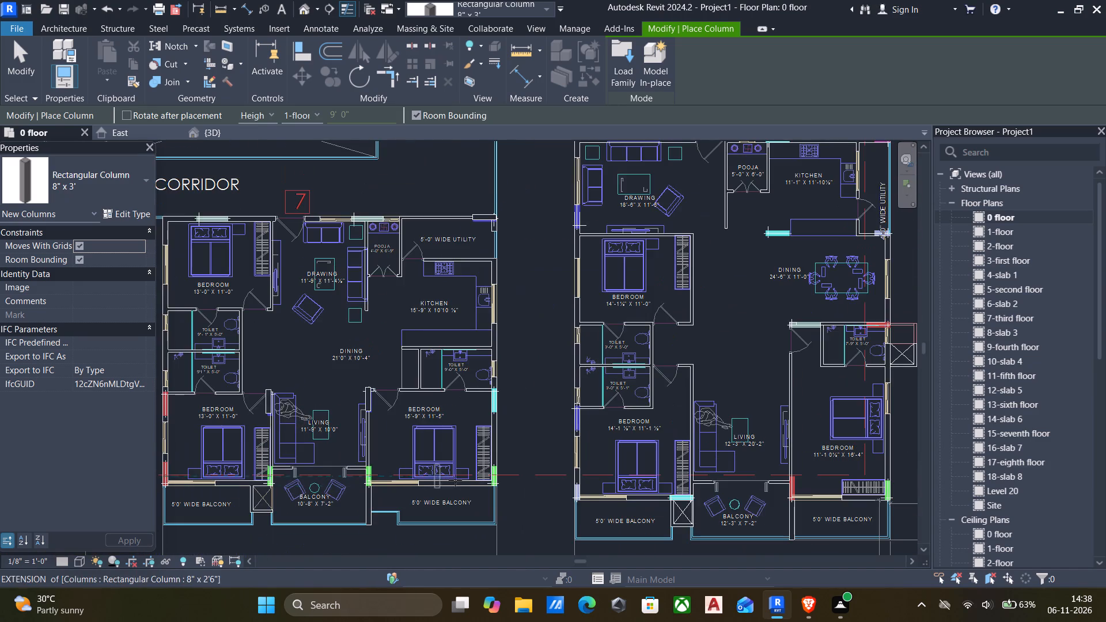
scroll(478, 483, up, 5)
scroll(514, 447, down, 7)
scroll(502, 386, up, 10)
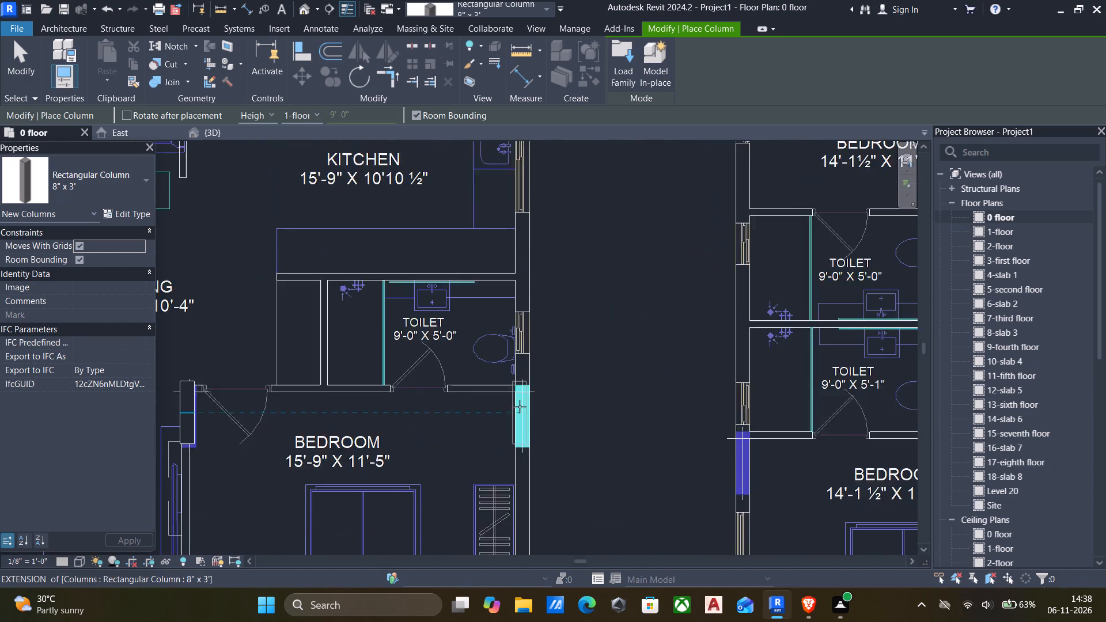
scroll(520, 408, up, 3)
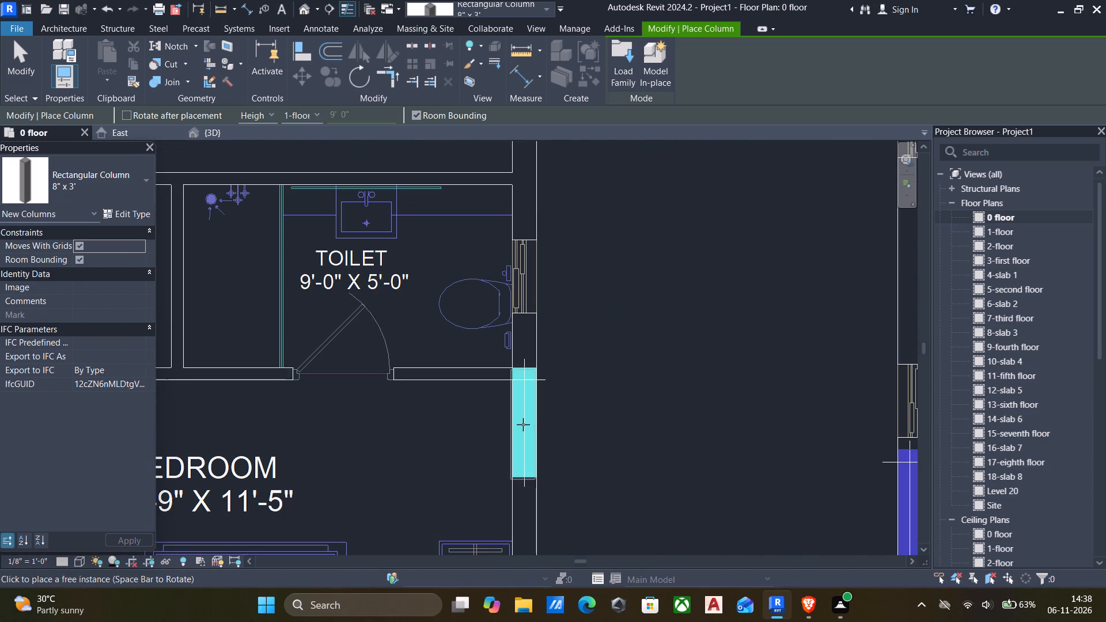
scroll(522, 420, up, 5)
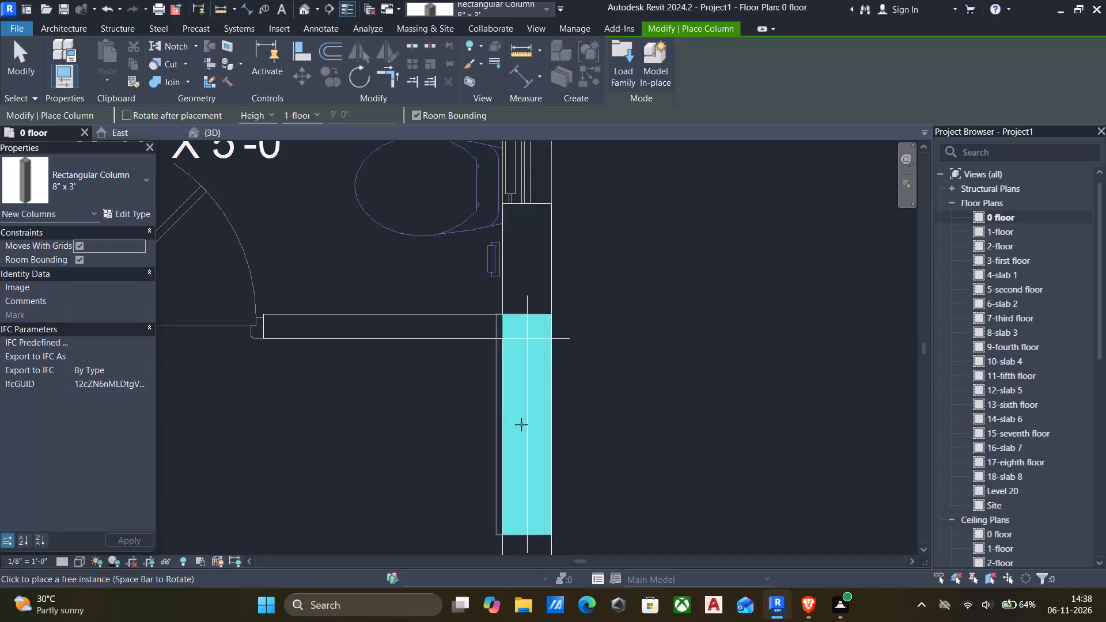
click(509, 415)
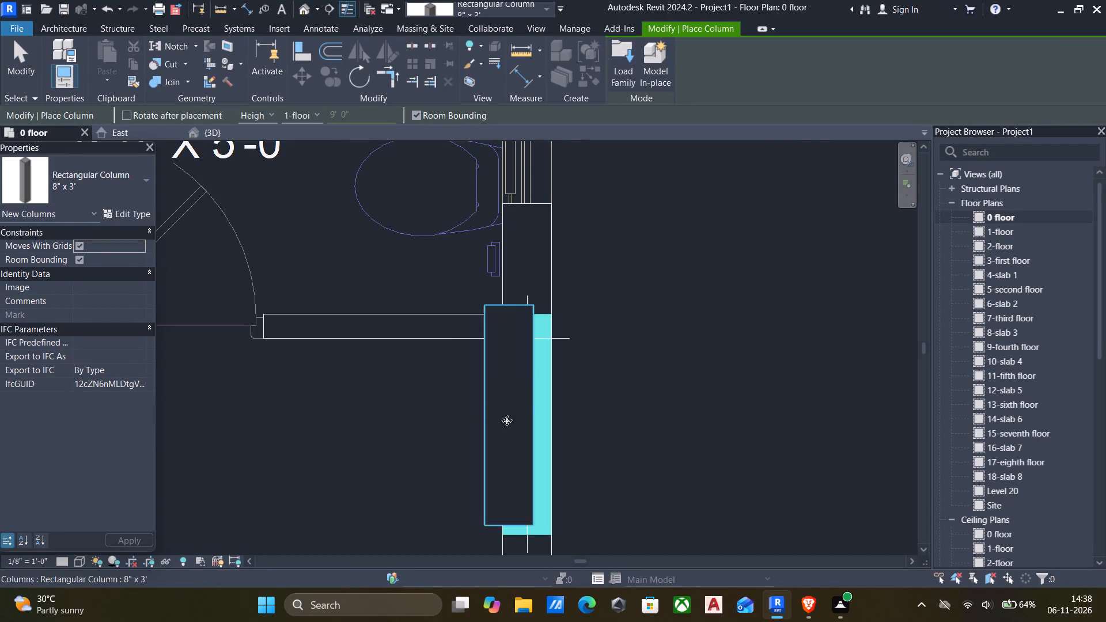
Place a vertical 8" x 3' column on the red outline at the toilet end of apartment 7's lower 13'-0" x 11'-0" bedroom outer wall.
scroll(507, 422, down, 16)
scroll(380, 249, up, 8)
key(space)
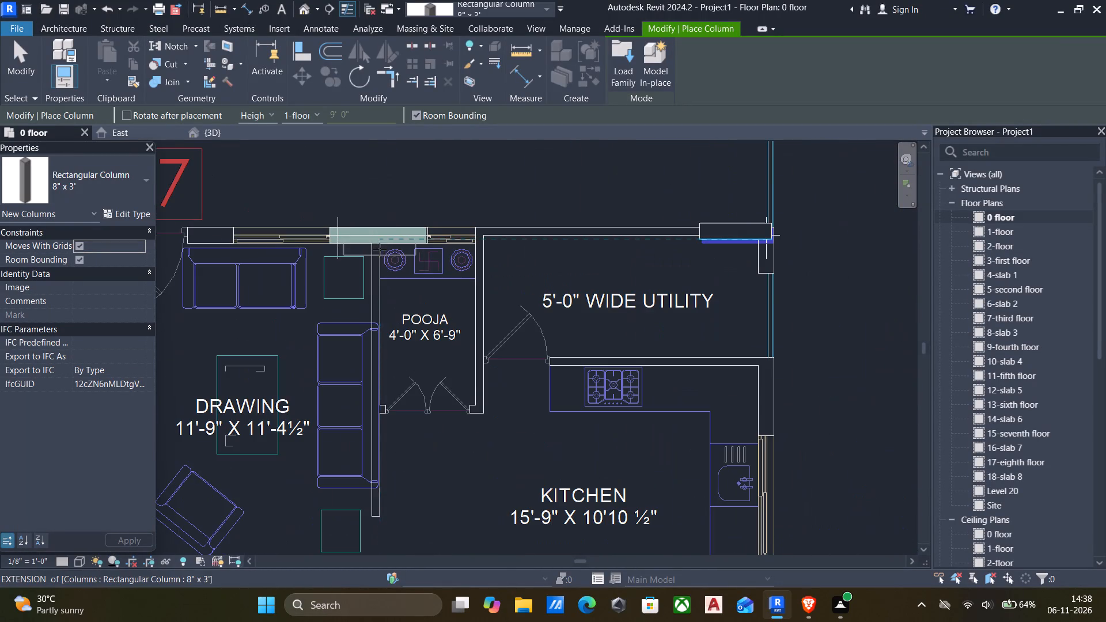
scroll(380, 239, up, 5)
scroll(385, 233, down, 12)
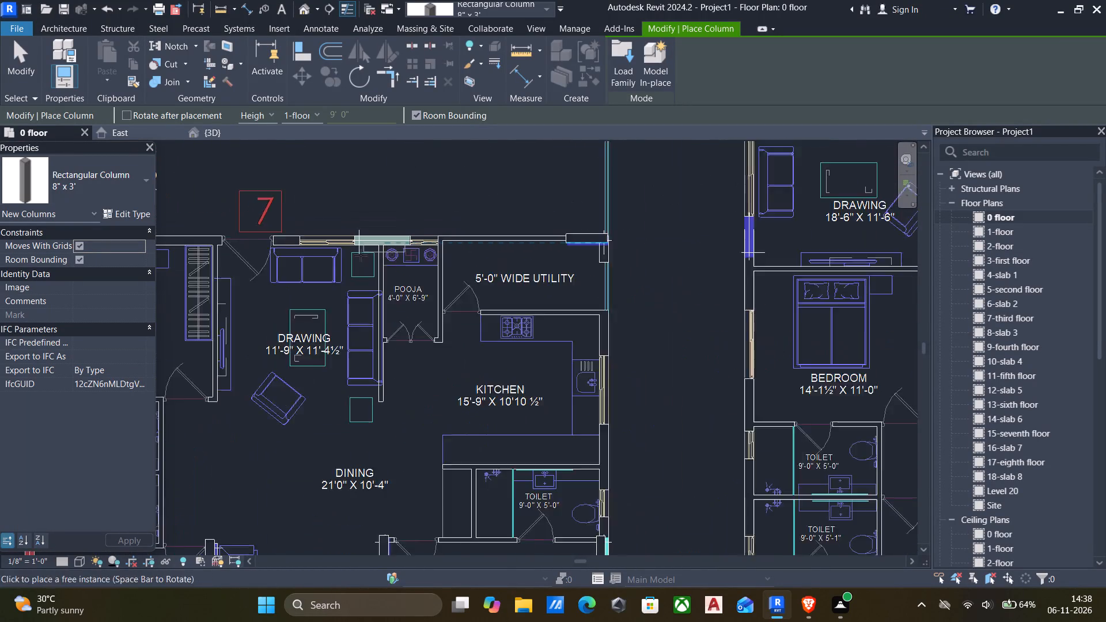
middle_drag(278, 255, 599, 275)
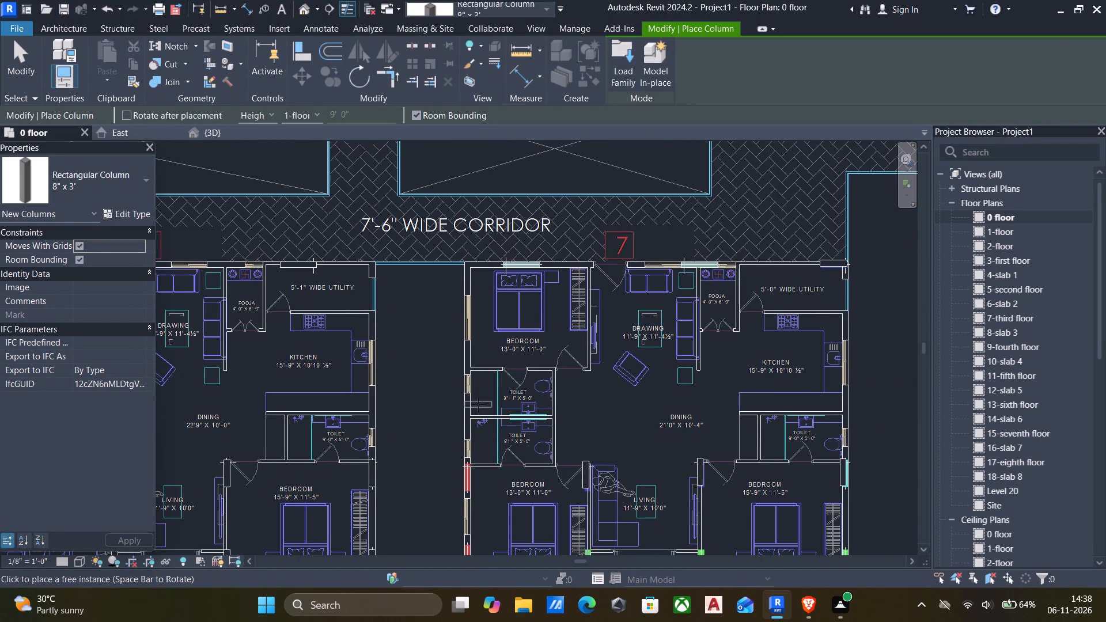
scroll(478, 404, down, 2)
scroll(467, 480, up, 4)
key(space)
scroll(479, 460, up, 8)
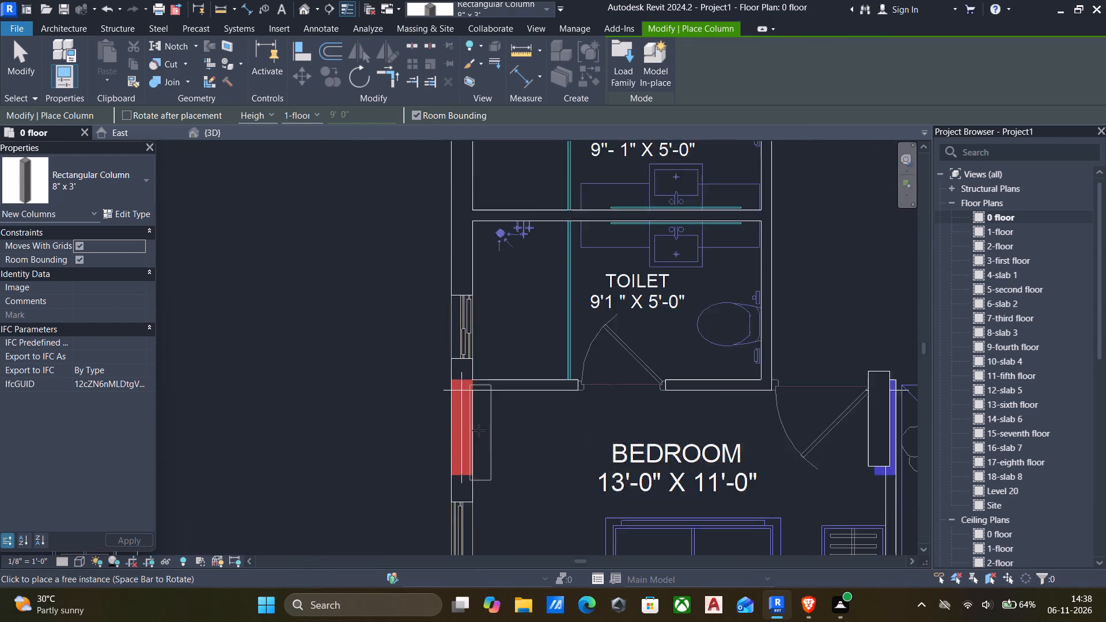
scroll(479, 430, up, 1)
click(445, 415)
Place a vertical 8" x 3' column on the red outline at the balcony end of the same 13'-0" x 11'-0" bedroom's outer wall.
scroll(460, 425, down, 7)
middle_drag(551, 462, 509, 316)
scroll(469, 390, up, 6)
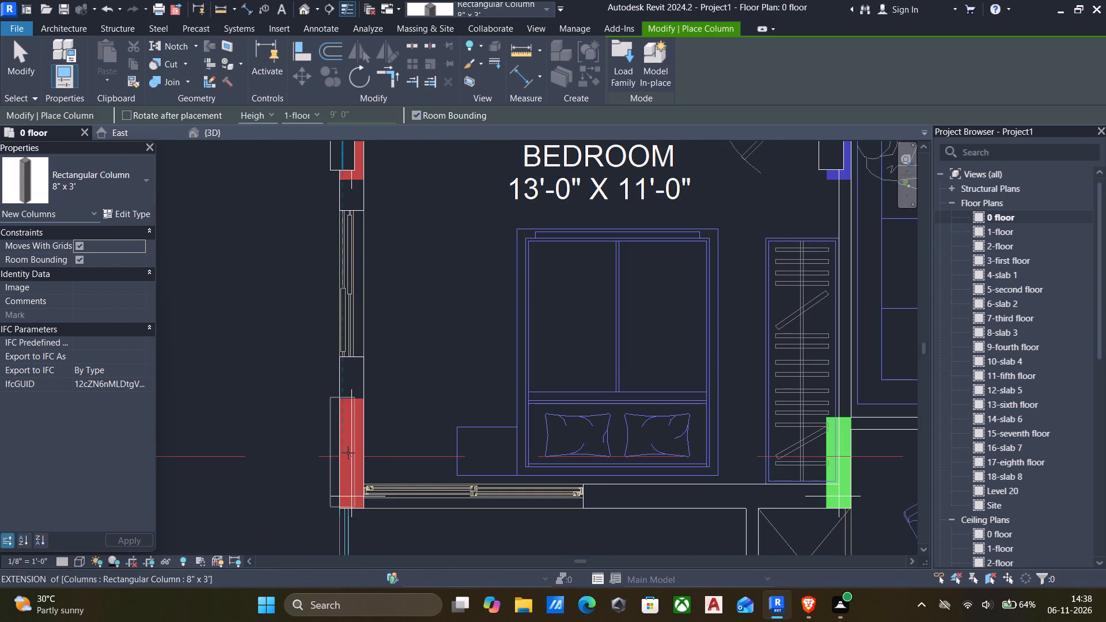
click(346, 445)
Place a vertical 8" x 2'6" column on the green outline between apartment 7's lower 13'-0" x 11'-0" bedroom and the 10'-8" x 7'-2" balcony.
scroll(550, 465, down, 6)
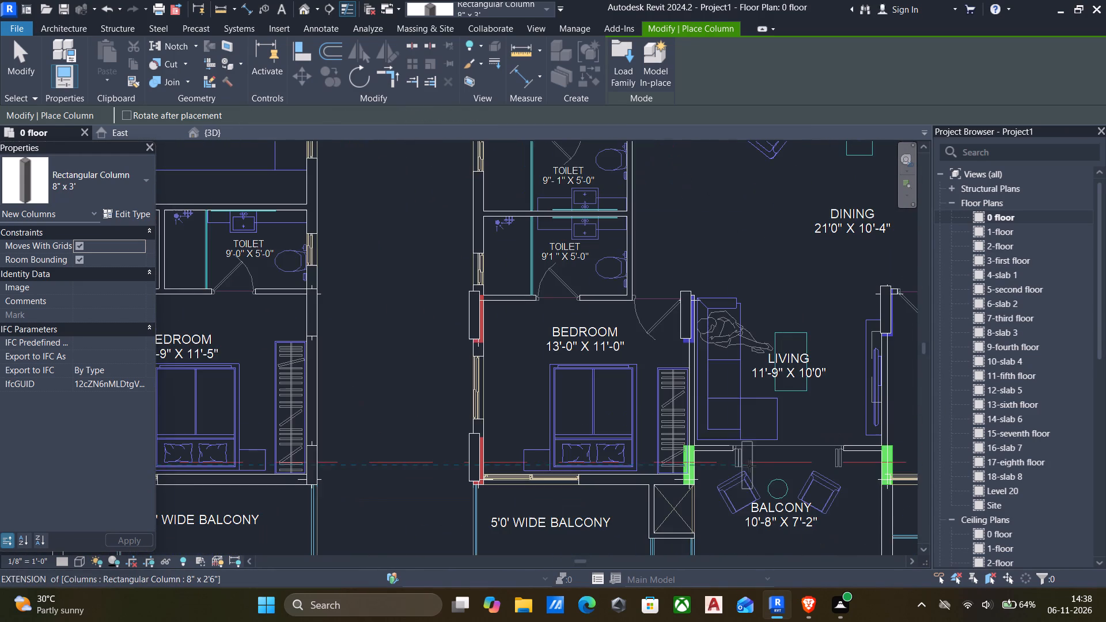
scroll(715, 464, up, 4)
scroll(638, 458, down, 6)
middle_drag(638, 460, 530, 405)
scroll(753, 426, up, 1)
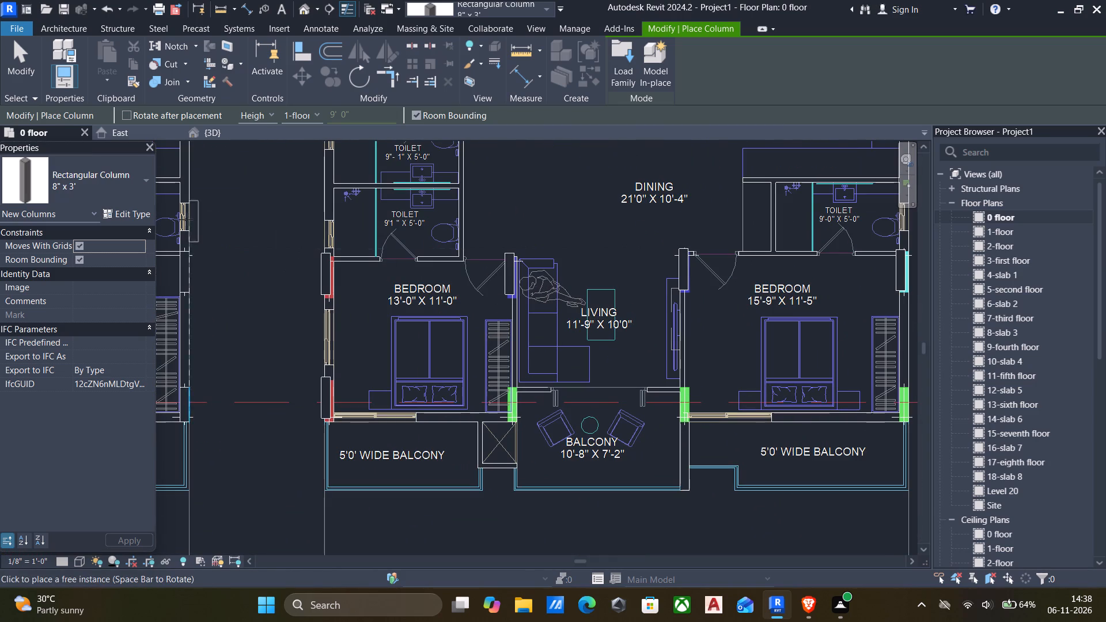
click(101, 182)
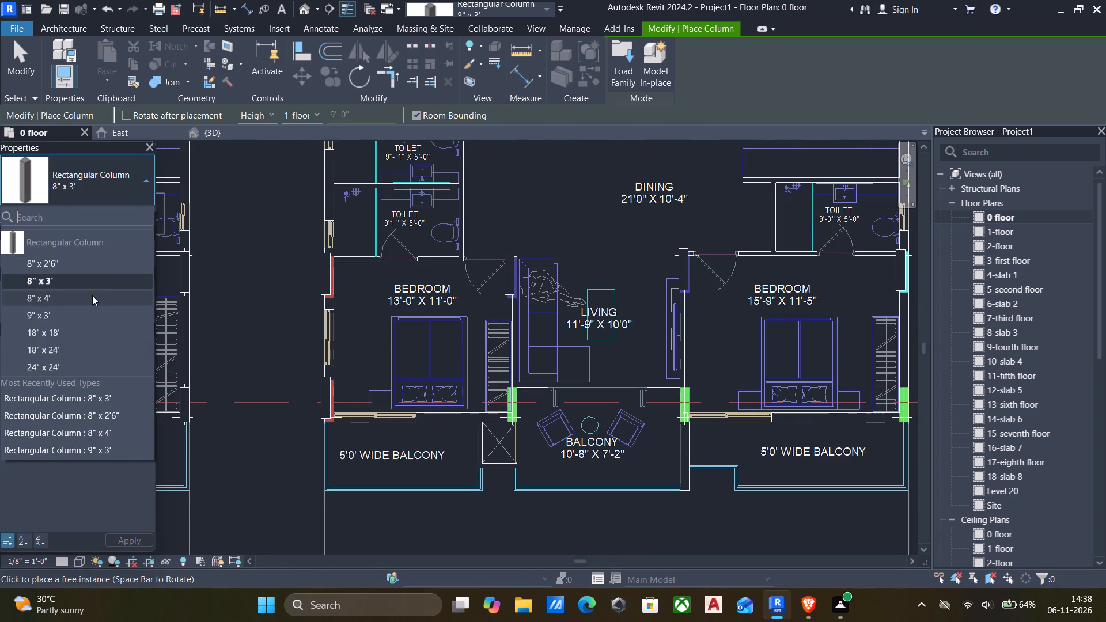
click(66, 262)
scroll(536, 401, up, 4)
key(space)
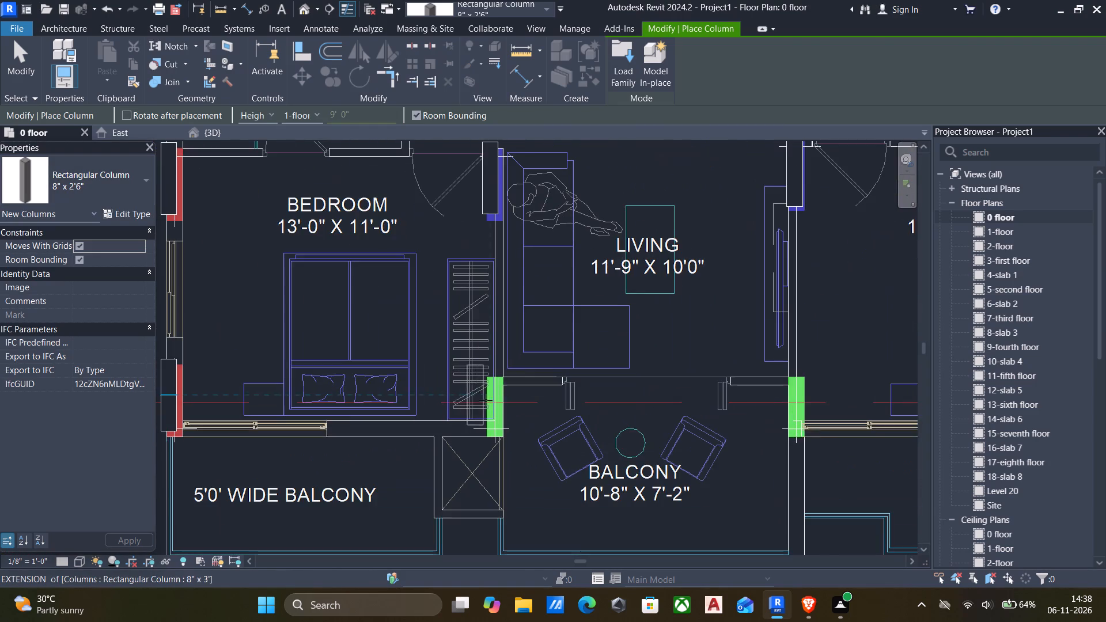
scroll(488, 401, up, 4)
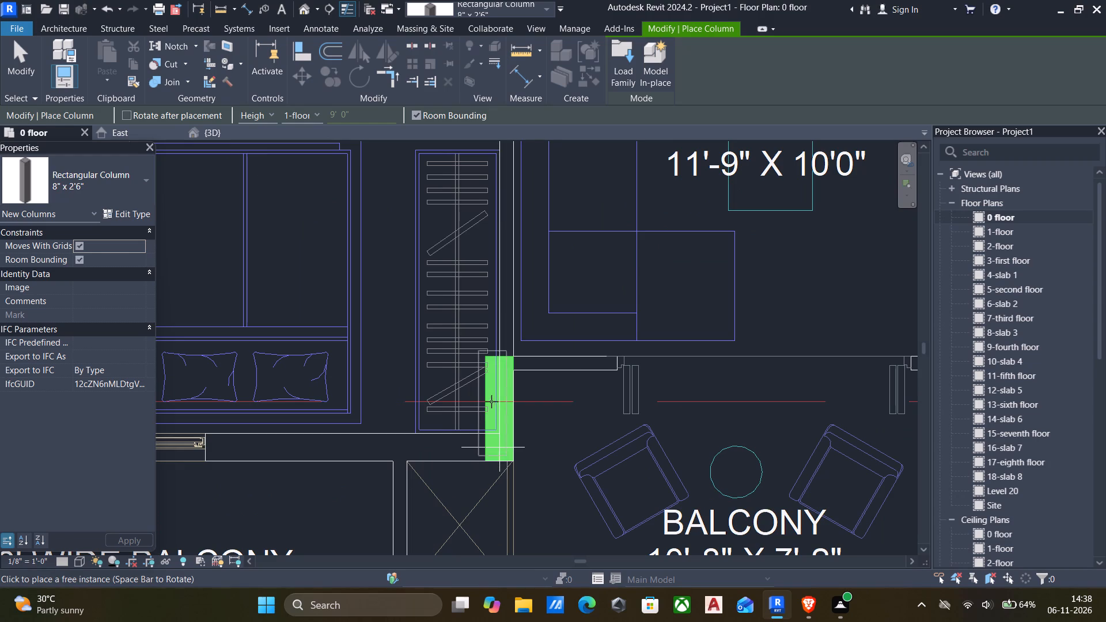
click(488, 396)
Place a vertical 8" x 2'6" column on the green outline between the 10'-8" x 7'-2" balcony and the 15'-9" x 11'-5" bedroom.
scroll(493, 399, down, 6)
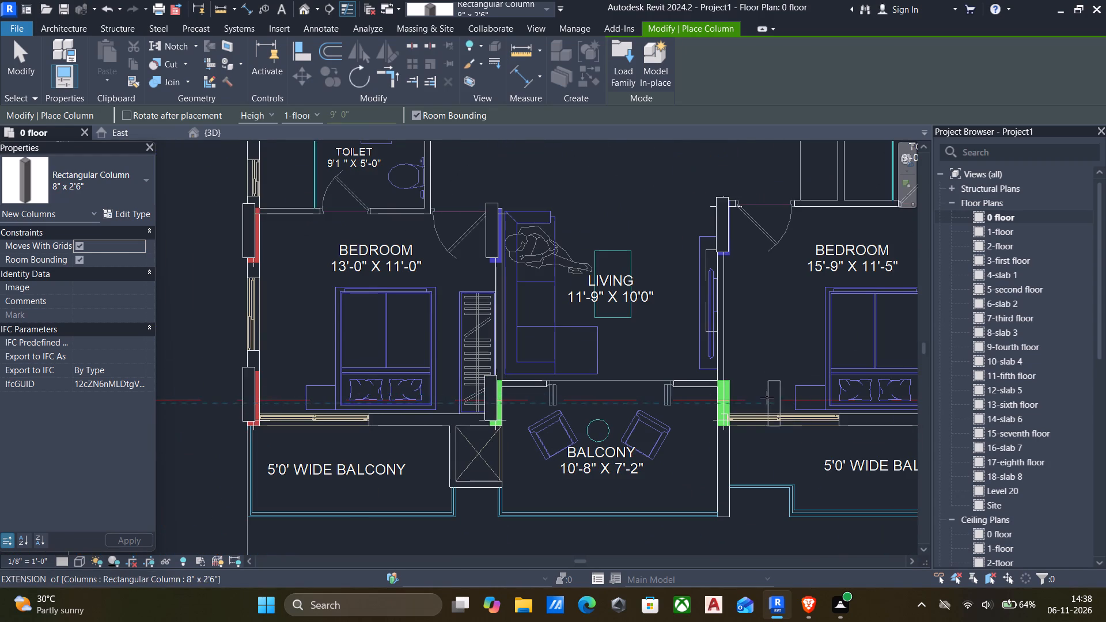
scroll(755, 397, up, 4)
scroll(701, 395, up, 5)
click(687, 400)
Place a vertical 8" x 2'6" column on the green outline at the balcony end of the 15'-9" x 11'-5" bedroom's outer wall.
scroll(687, 400, down, 5)
middle_drag(685, 401, 507, 373)
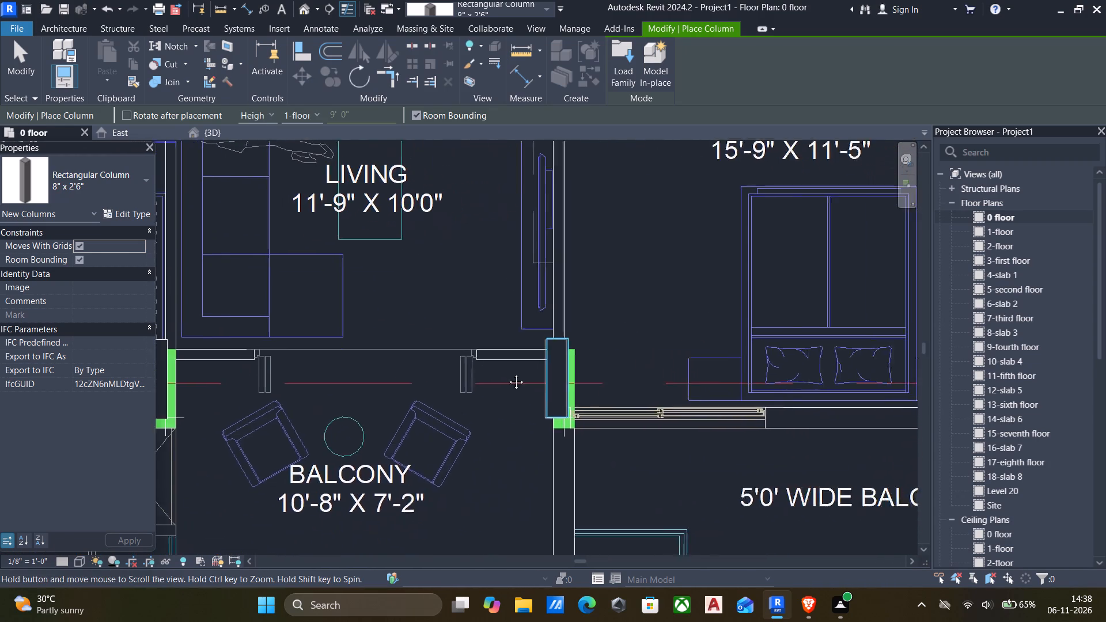
middle_drag(507, 373, 401, 363)
scroll(467, 375, down, 4)
scroll(781, 370, up, 4)
scroll(696, 366, up, 5)
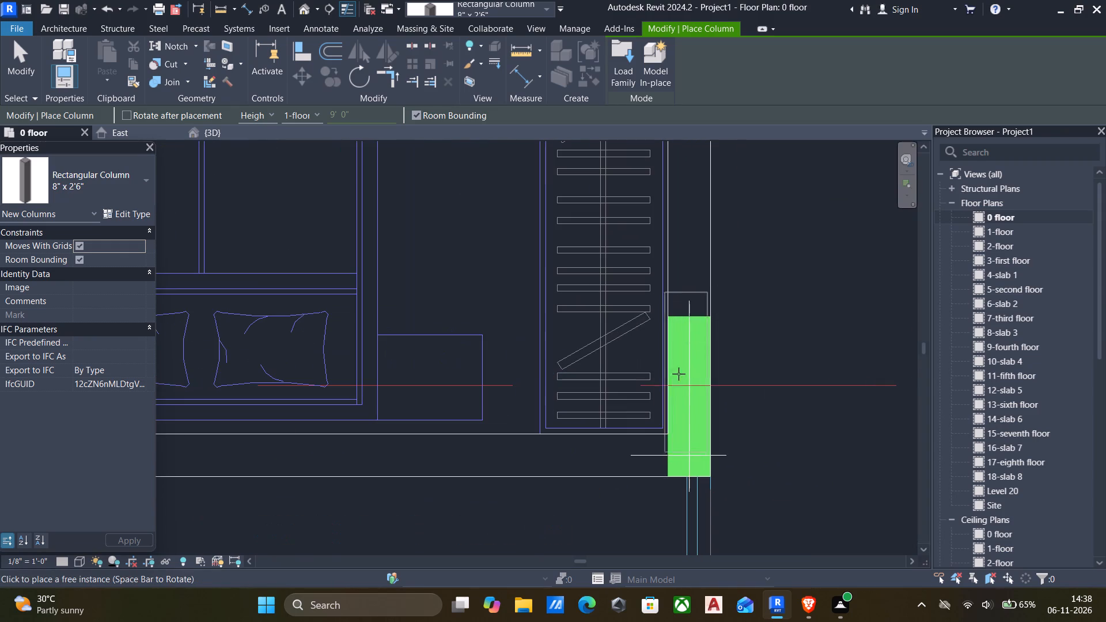
click(677, 380)
Place a horizontal 8" x 4' column on the pale green outline in apartment 7's corridor wall, where the drawing room meets the pooja.
scroll(677, 380, down, 7)
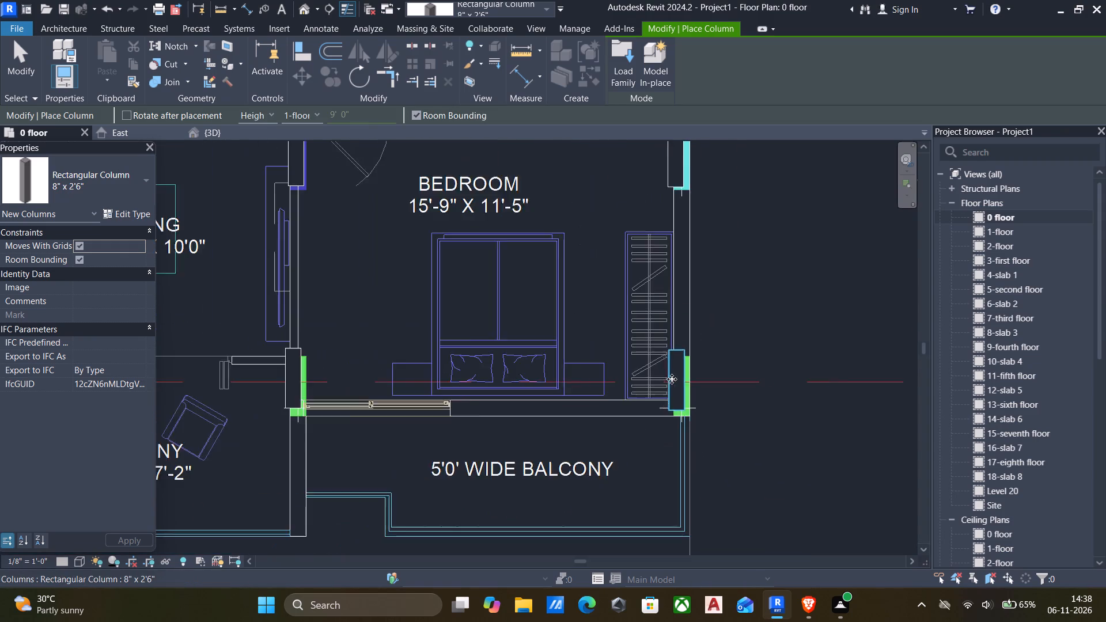
scroll(666, 378, down, 6)
middle_drag(475, 443, 491, 458)
scroll(512, 476, down, 3)
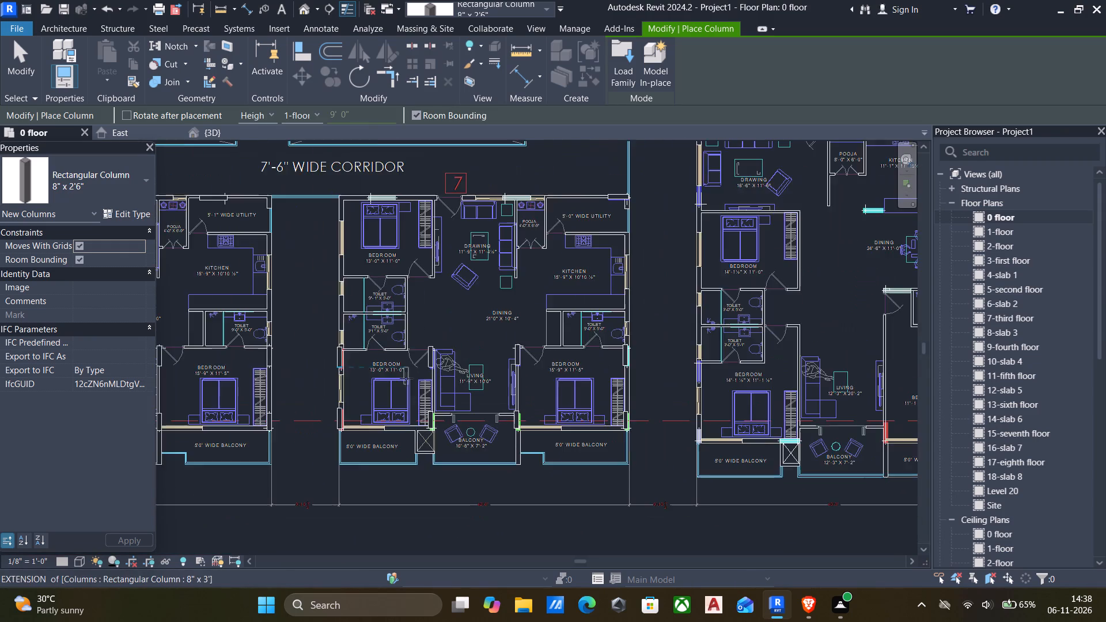
scroll(387, 352, up, 5)
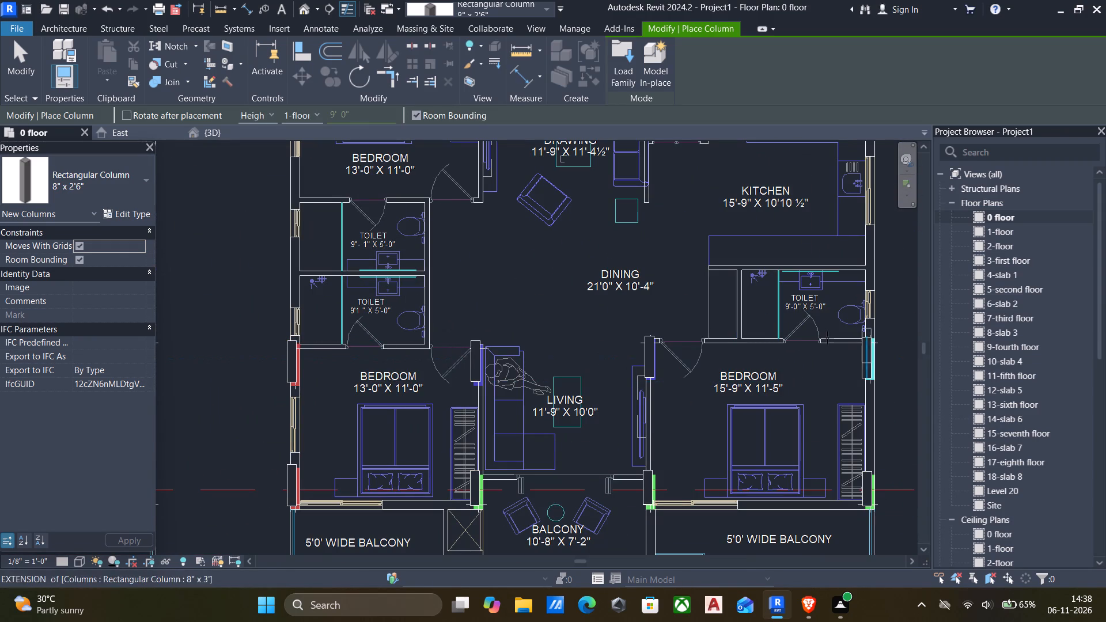
middle_drag(631, 352, 631, 385)
scroll(631, 385, down, 4)
scroll(711, 188, up, 5)
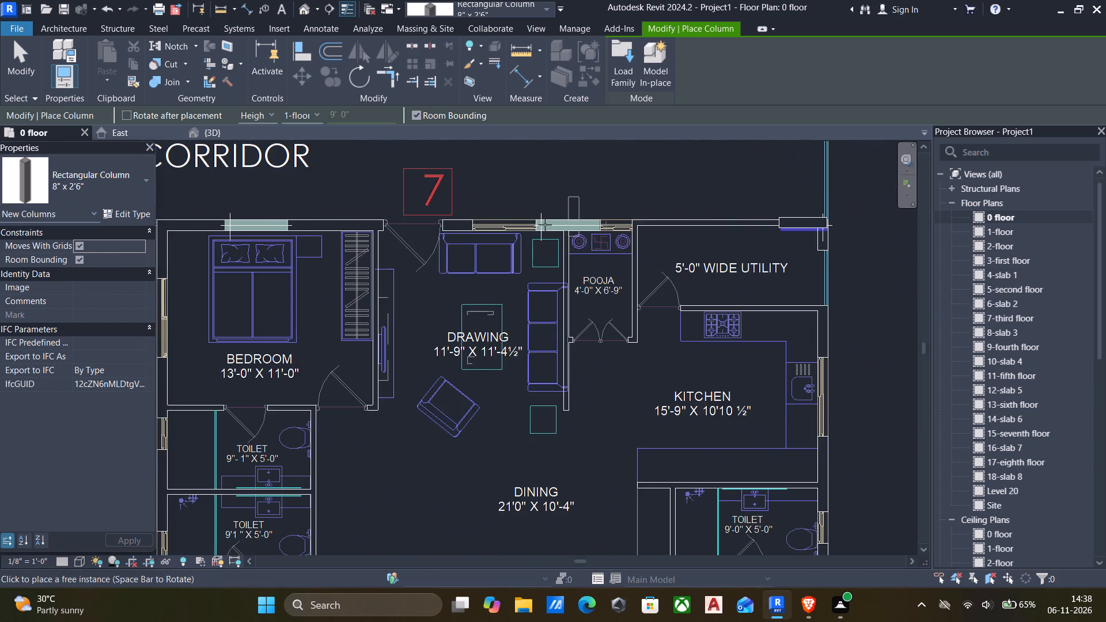
scroll(538, 229, up, 1)
click(87, 168)
scroll(73, 277, up, 2)
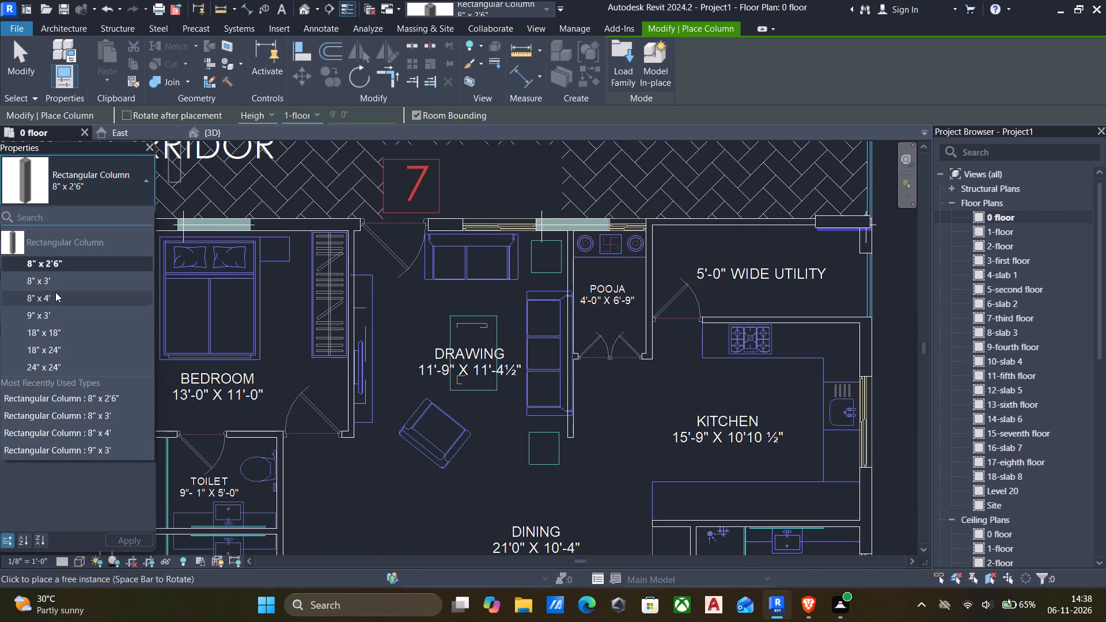
scroll(55, 292, up, 1)
click(47, 296)
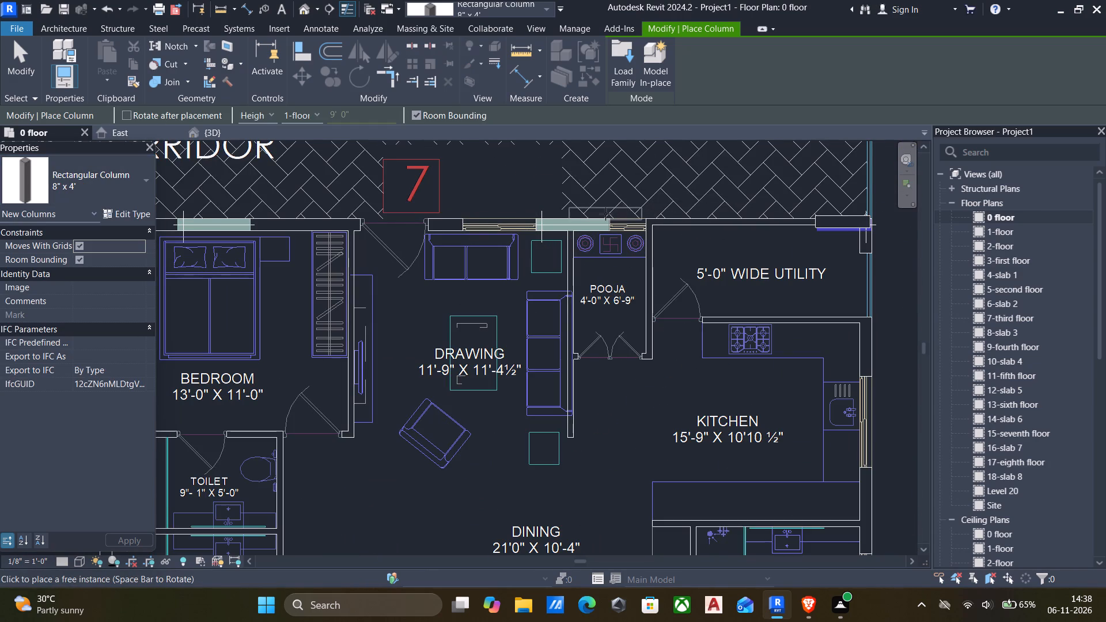
scroll(602, 214, up, 4)
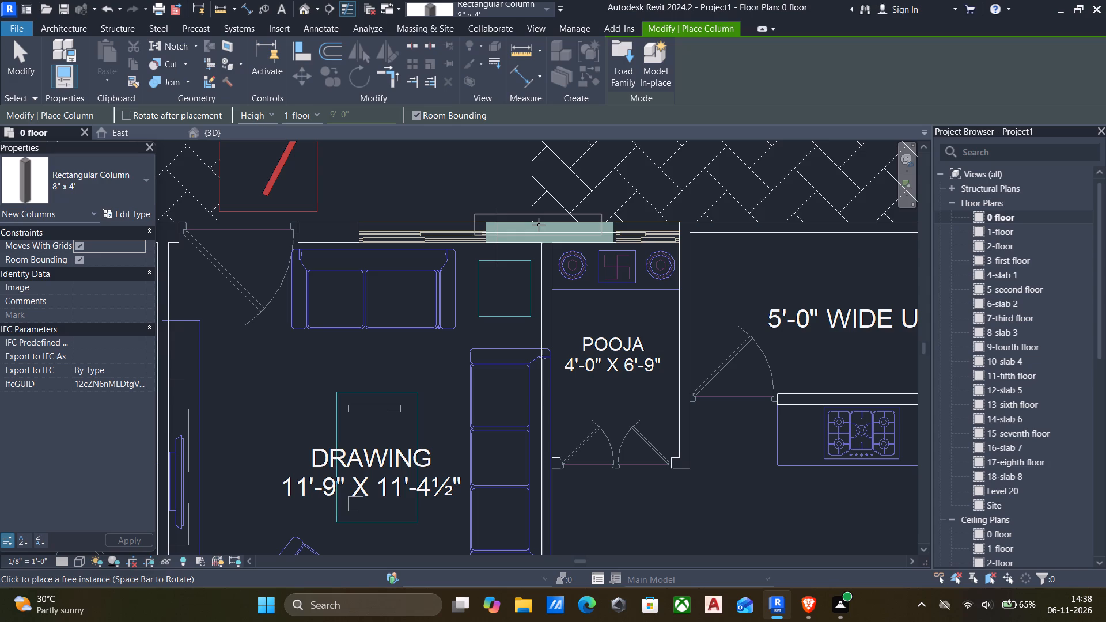
click(539, 225)
scroll(539, 225, down, 7)
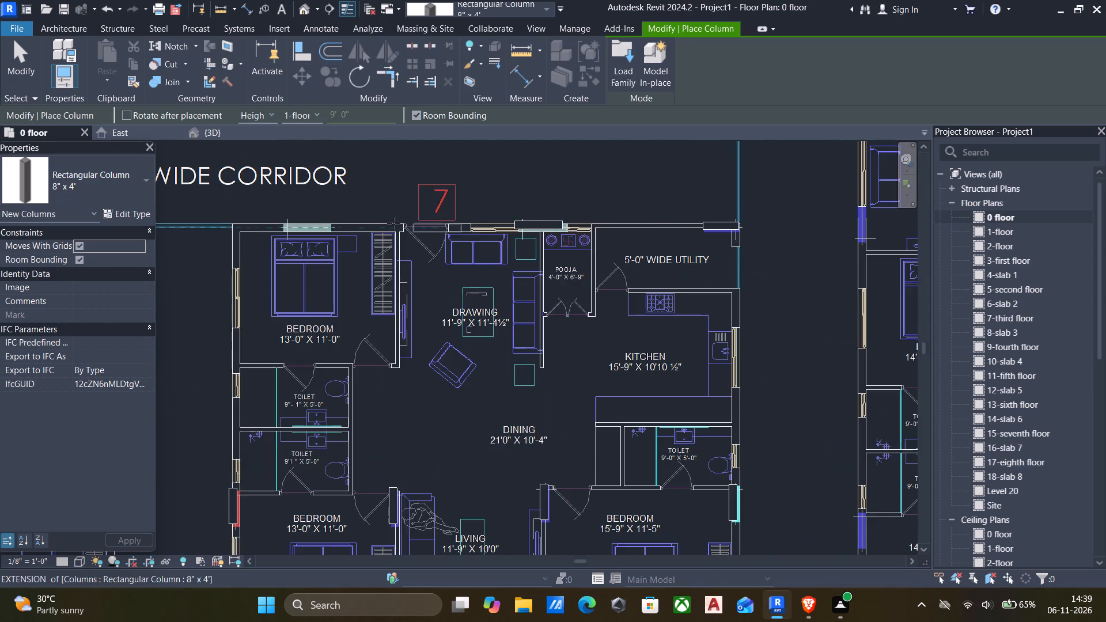
Place a horizontal 8" x 4' column on the pale green outline in the corridor wall of apartment 7's upper 13'-0" x 11'-0" bedroom.
scroll(252, 205, up, 9)
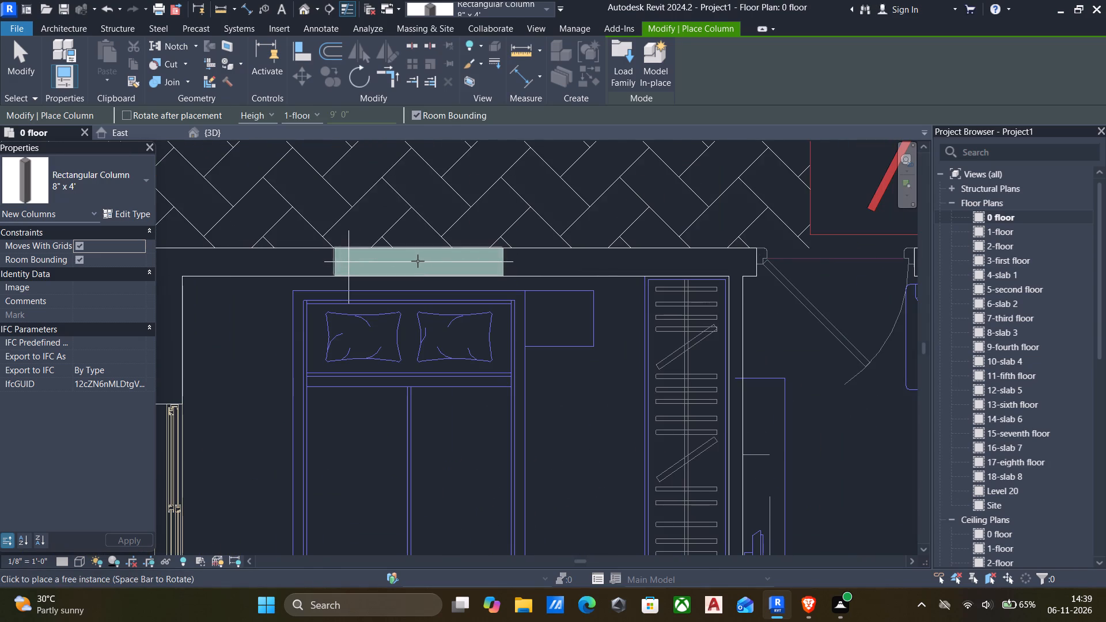
click(400, 250)
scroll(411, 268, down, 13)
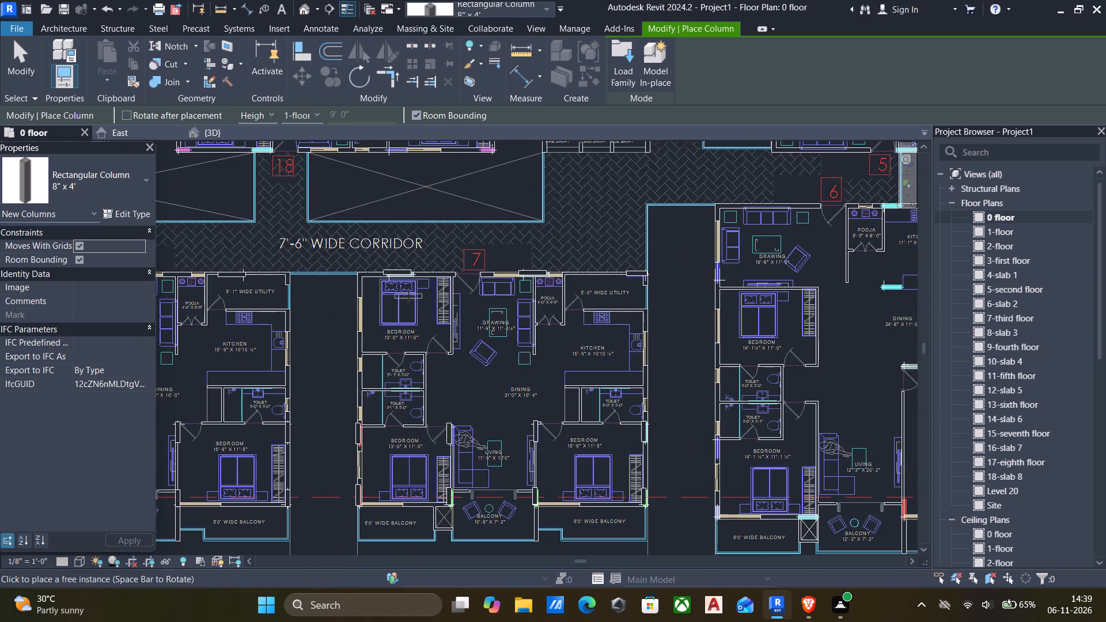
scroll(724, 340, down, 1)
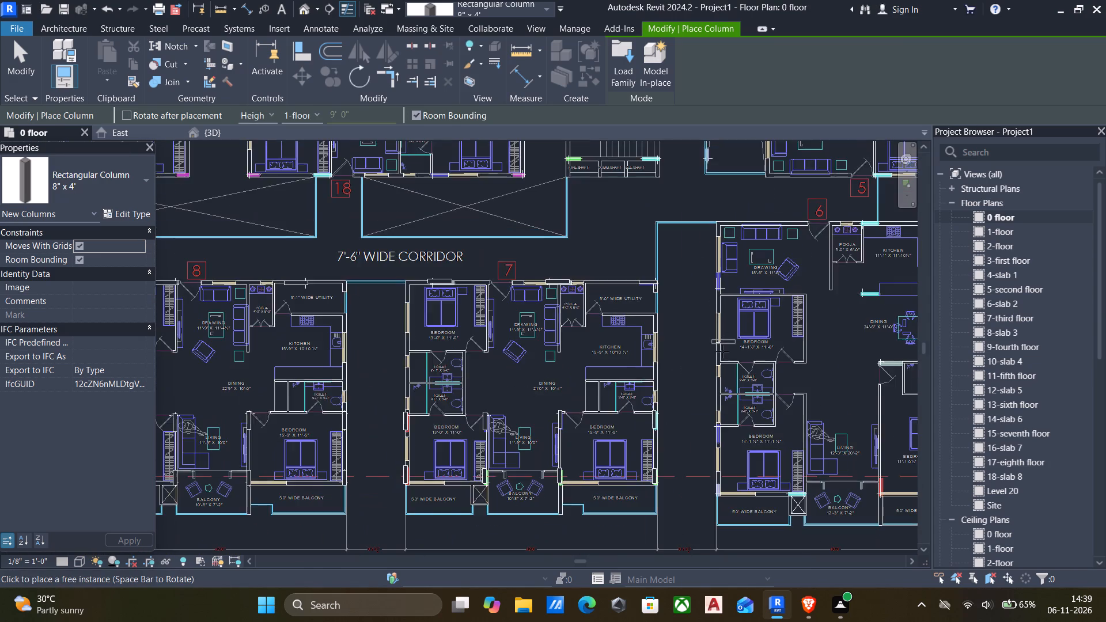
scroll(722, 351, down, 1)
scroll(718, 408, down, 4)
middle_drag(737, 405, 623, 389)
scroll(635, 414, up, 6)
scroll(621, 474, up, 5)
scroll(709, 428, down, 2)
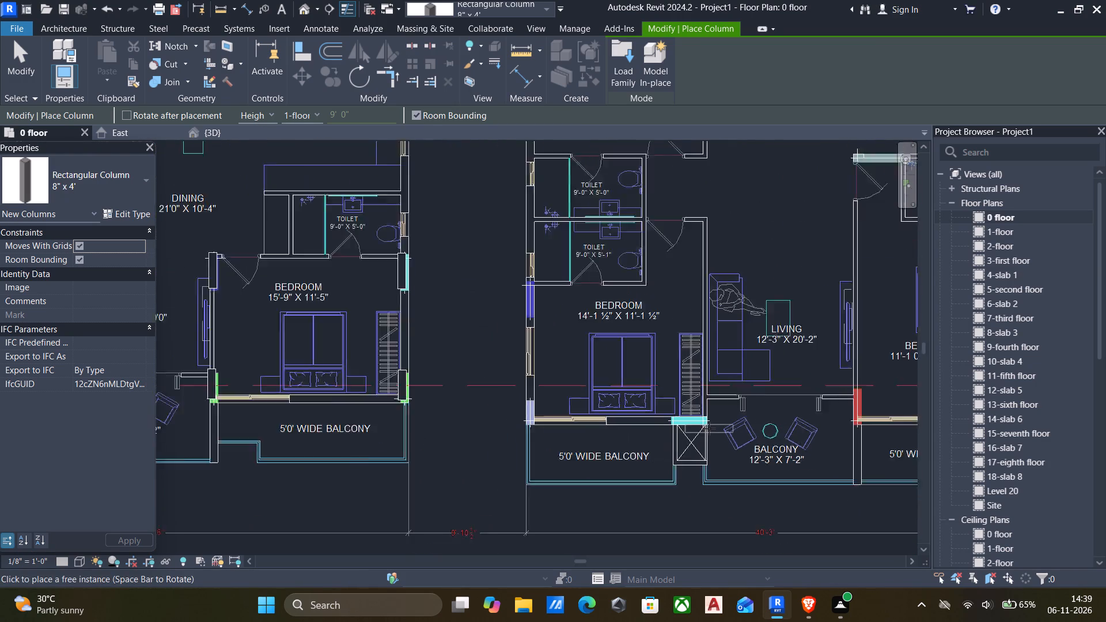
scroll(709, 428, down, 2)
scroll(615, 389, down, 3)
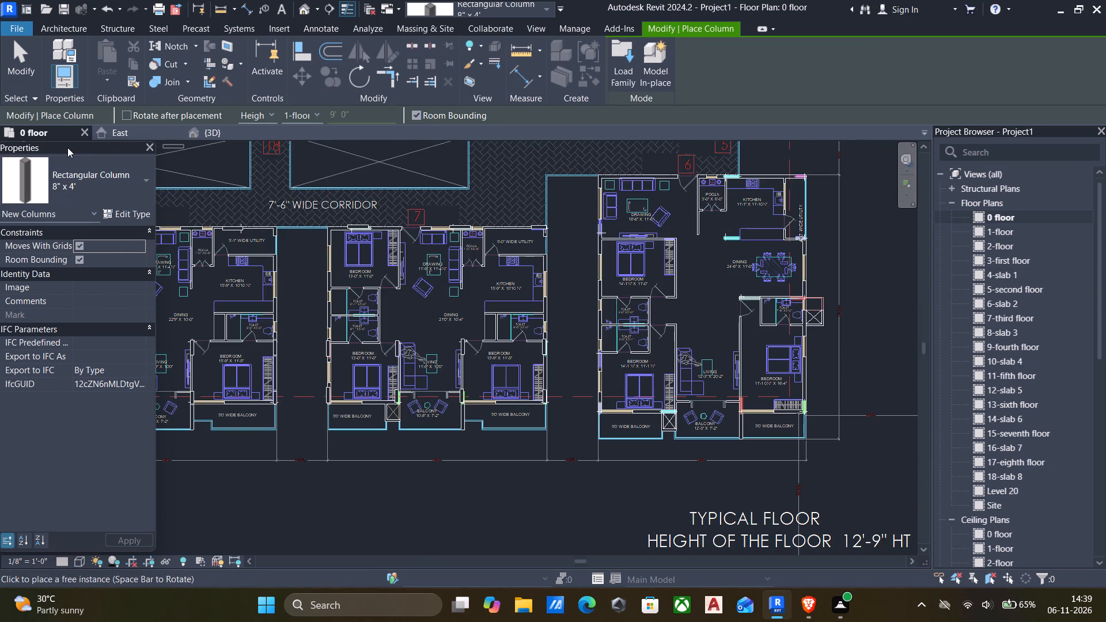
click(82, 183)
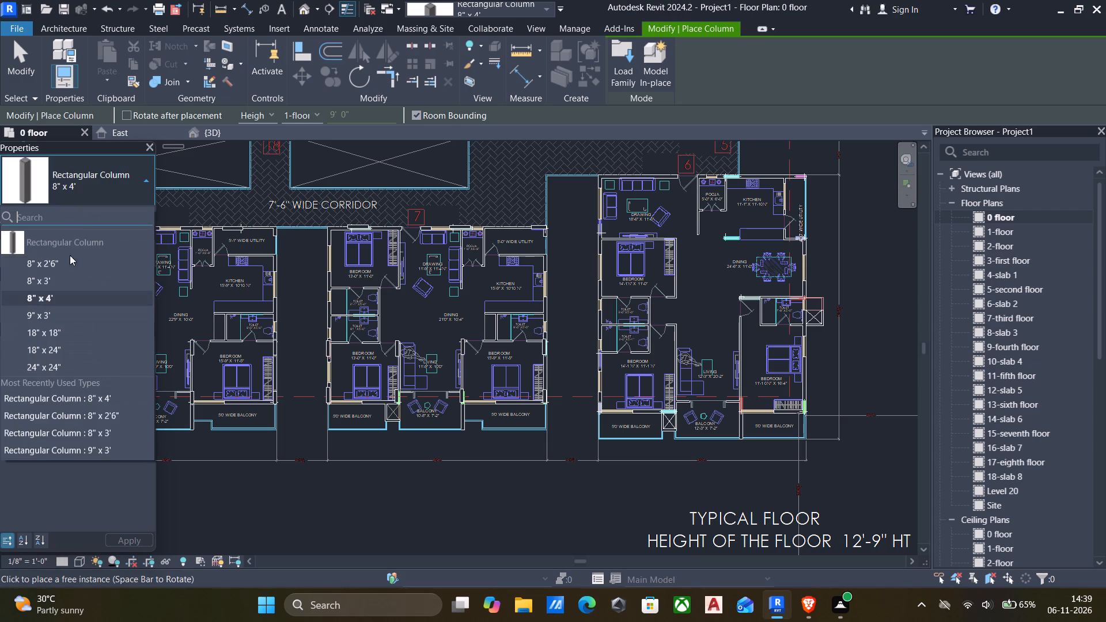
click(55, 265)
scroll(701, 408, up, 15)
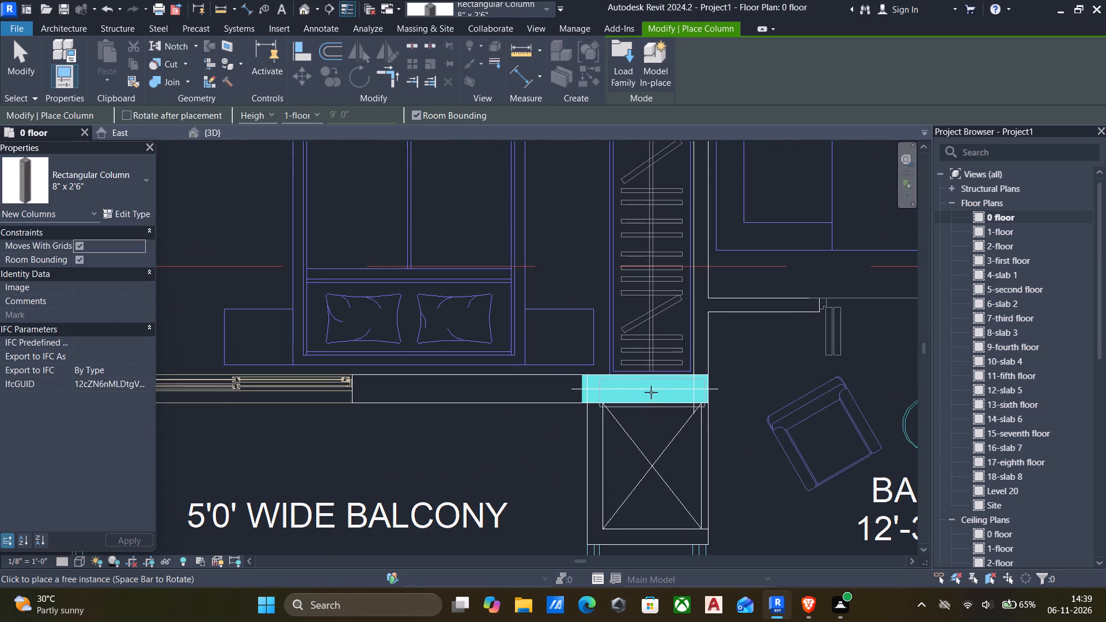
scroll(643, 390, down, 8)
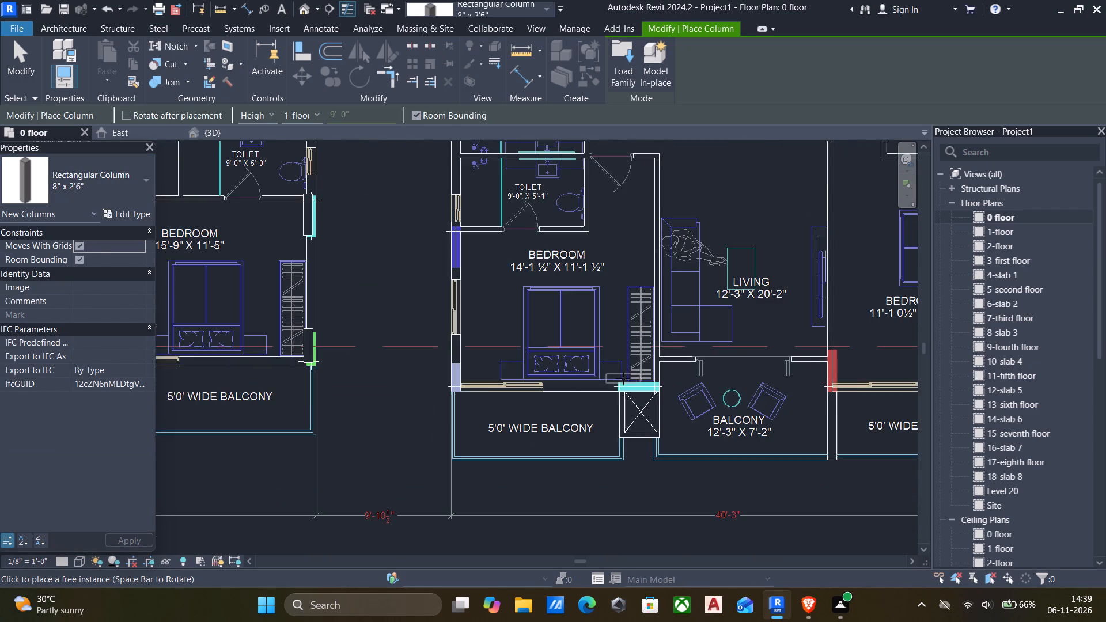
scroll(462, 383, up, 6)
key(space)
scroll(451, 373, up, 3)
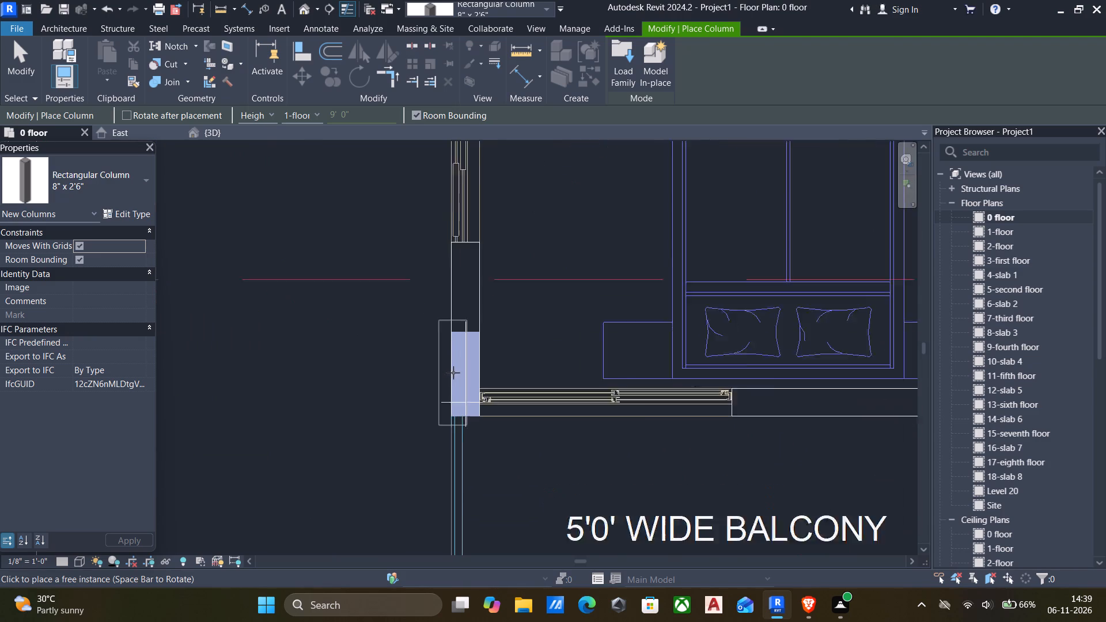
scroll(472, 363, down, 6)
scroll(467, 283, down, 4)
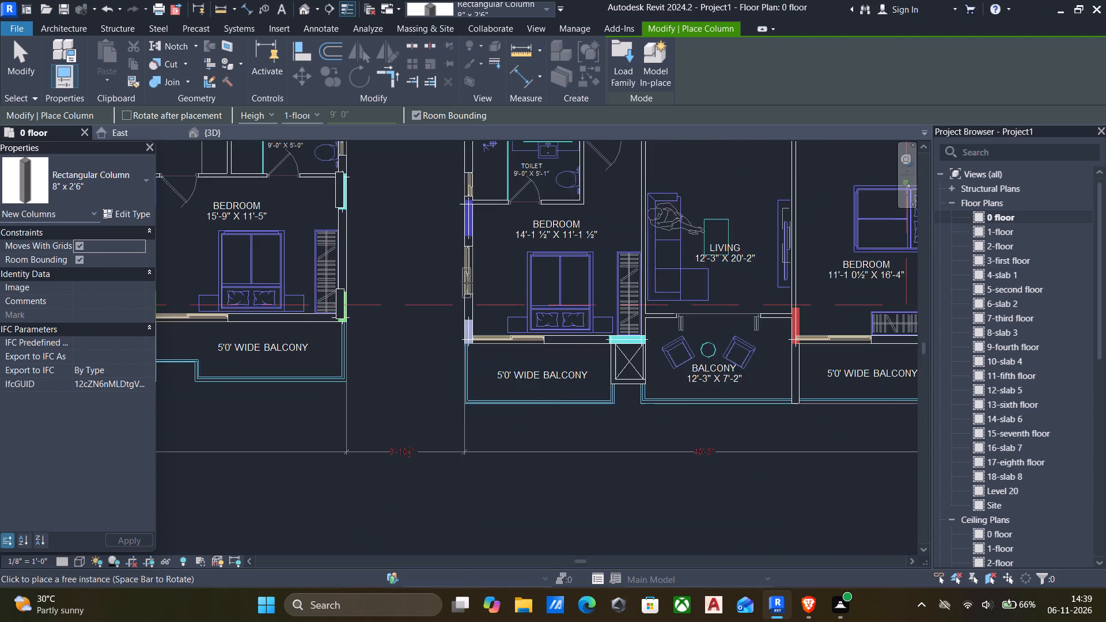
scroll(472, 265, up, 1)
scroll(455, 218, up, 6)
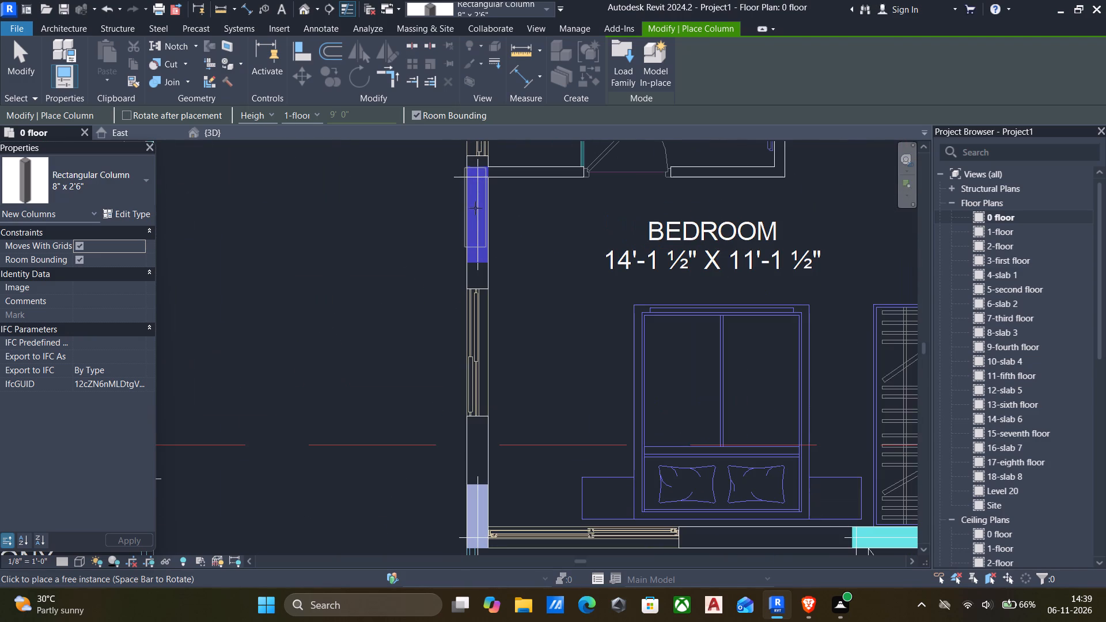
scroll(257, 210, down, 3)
Place a vertical 8" x 3' column on the blue outline in the outer wall of apartment 6's 14'-1 ½" x 11'-1 ½" bedroom.
click(69, 184)
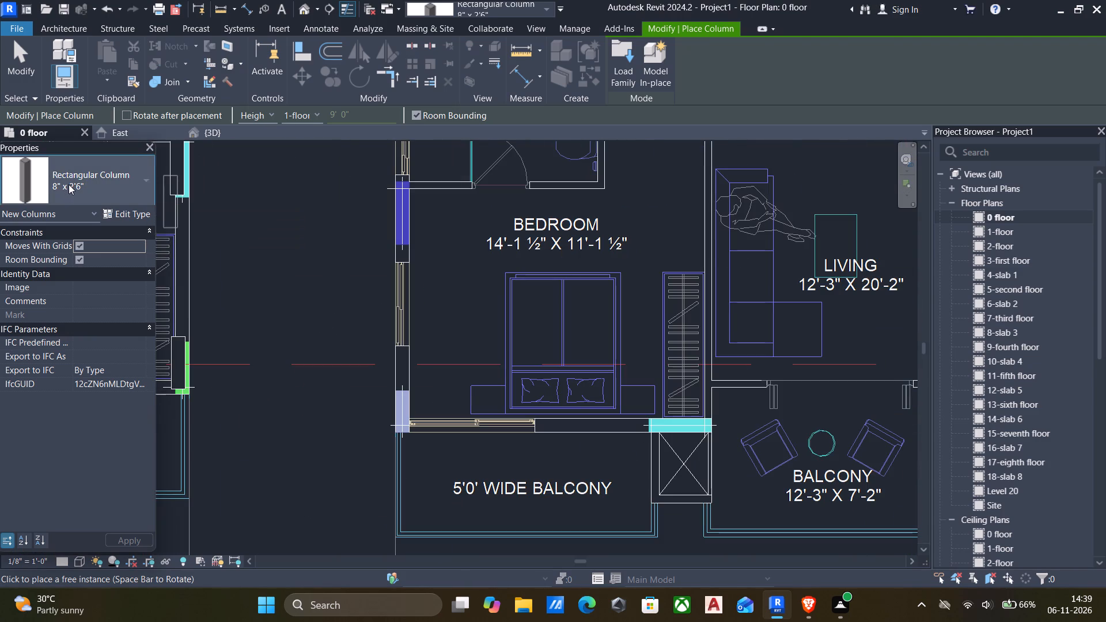
click(46, 282)
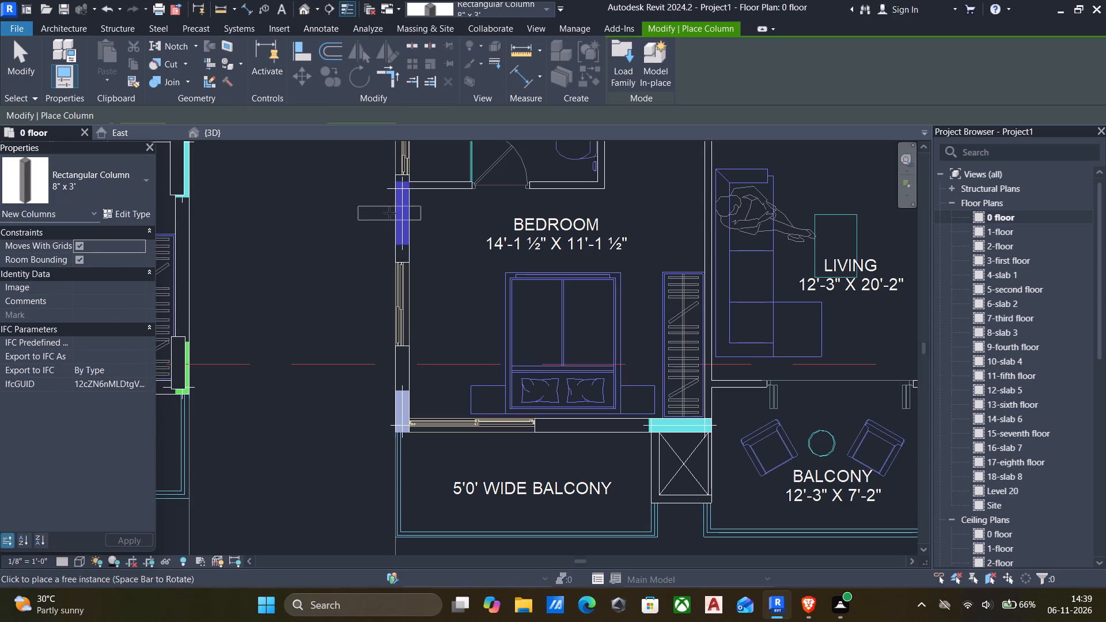
key(space)
scroll(397, 211, up, 3)
click(397, 211)
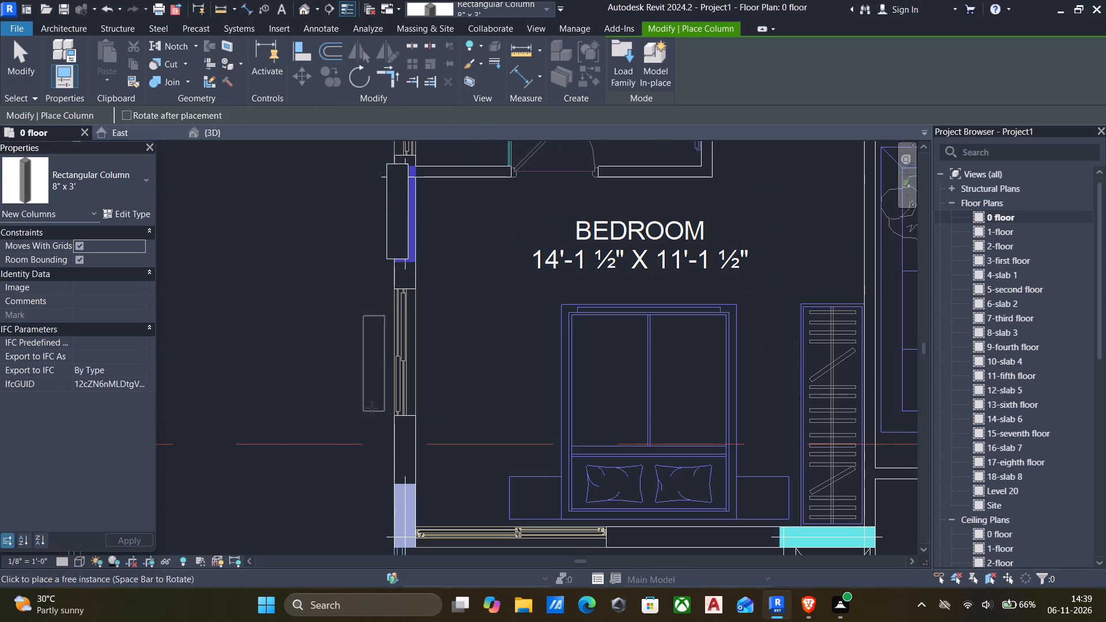
Place a horizontal 8" x 3' column on the cyan outline between the 14'-1 ½" x 11'-1 ½" bedroom's wardrobe and the balcony duct.
scroll(368, 445, down, 3)
key(space)
scroll(668, 501, up, 3)
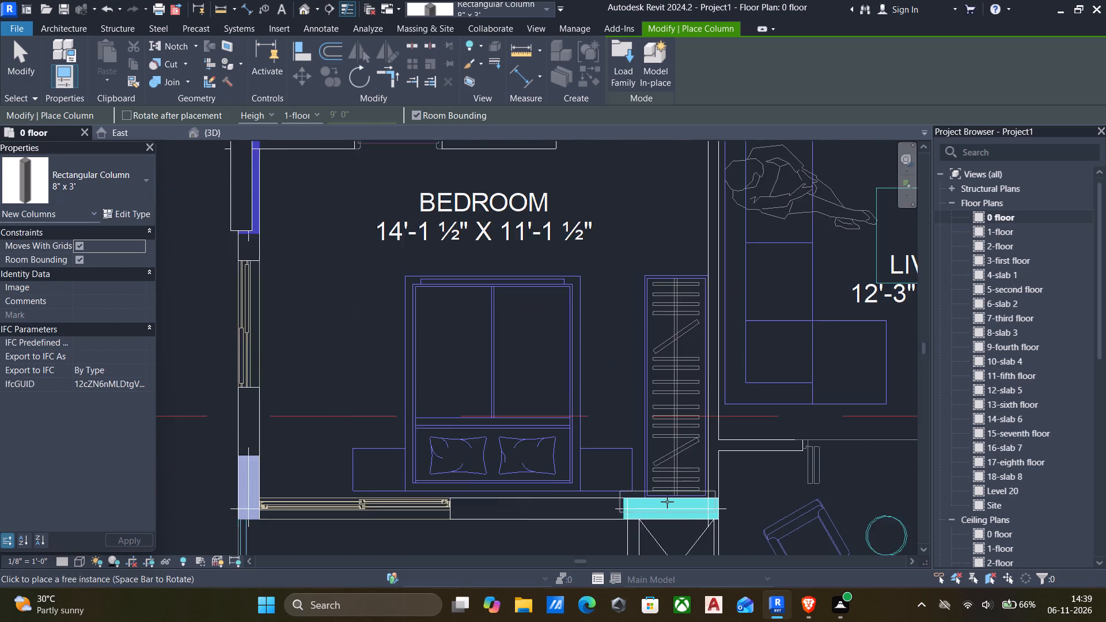
scroll(667, 502, up, 3)
click(656, 500)
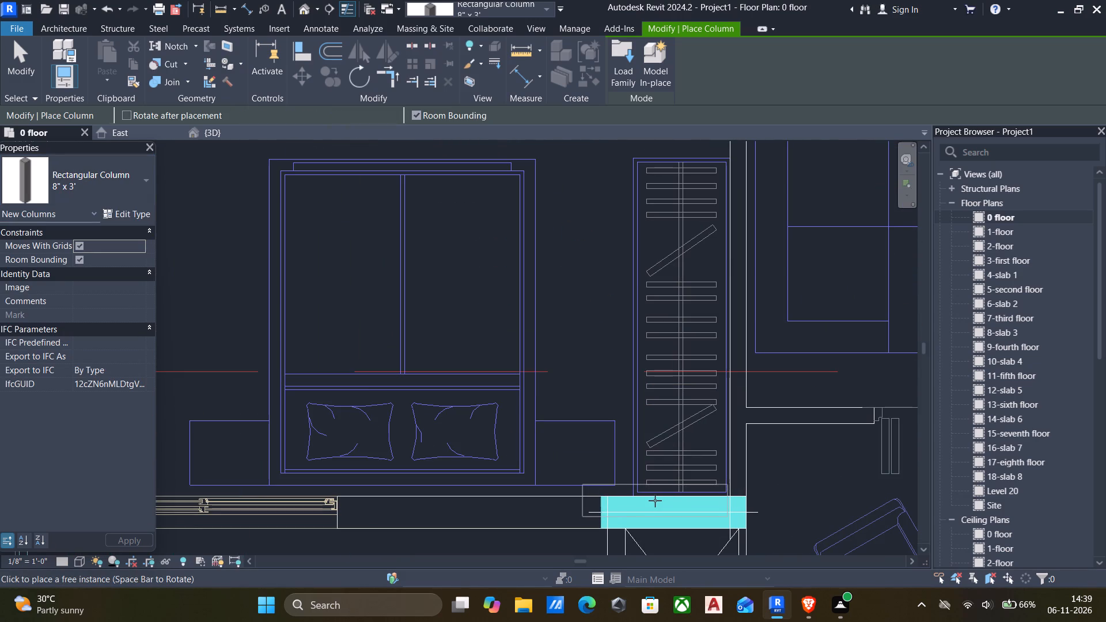
Place a vertical 8" x 3' column on the red outline between apartment 6's living-room balcony and the 16'-4" long bedroom.
scroll(655, 500, down, 13)
scroll(741, 485, up, 5)
key(space)
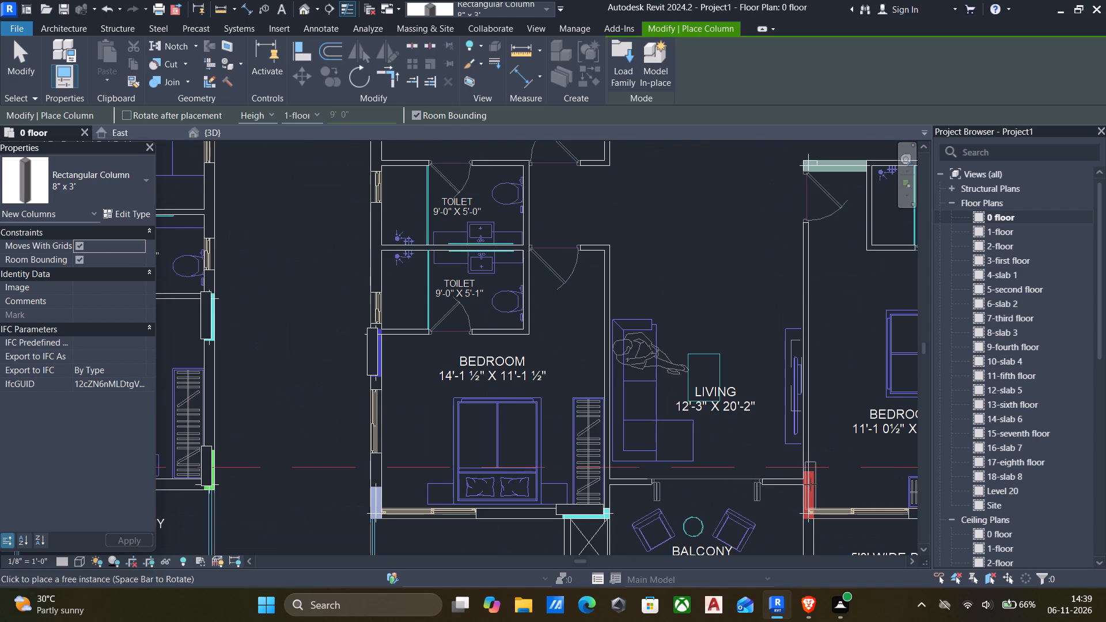
scroll(810, 484, up, 4)
click(803, 483)
Place a horizontal 8" x 3' column on the red outline in the wall between apartment 6's dining area and the 7'-9" x 5'-0" toilet.
scroll(794, 482, down, 6)
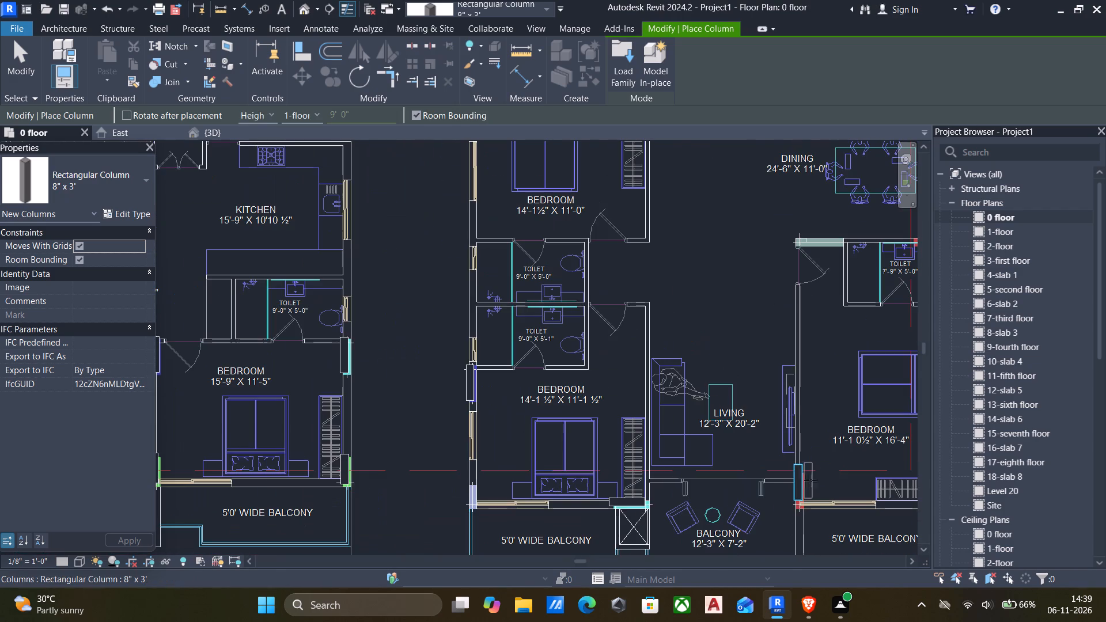
scroll(647, 426, down, 3)
scroll(824, 456, up, 2)
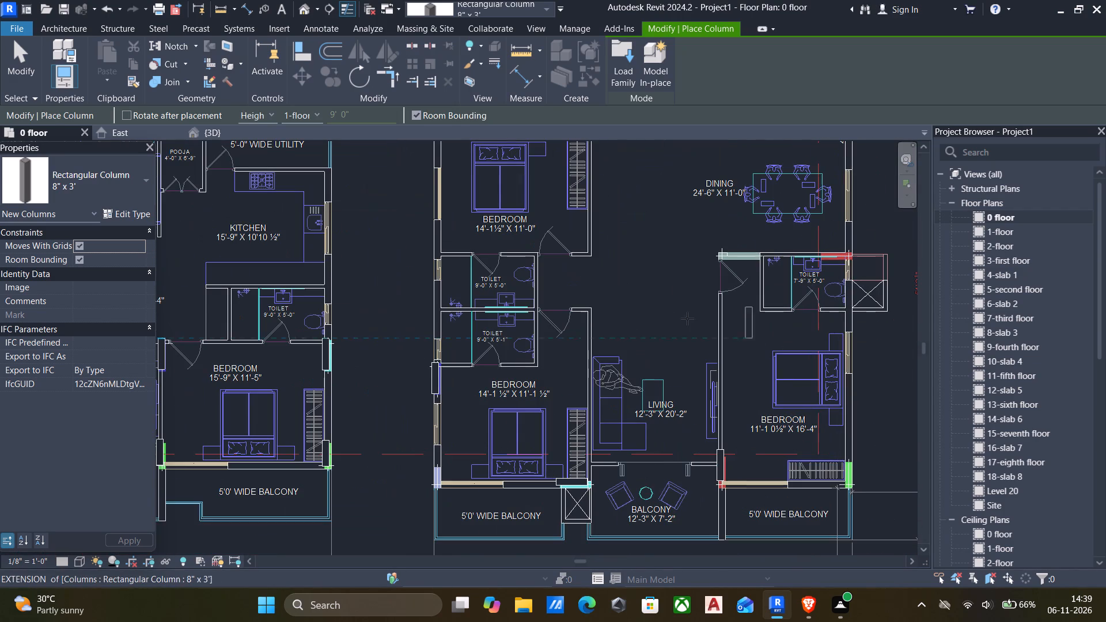
scroll(777, 229, up, 5)
scroll(709, 248, up, 4)
key(space)
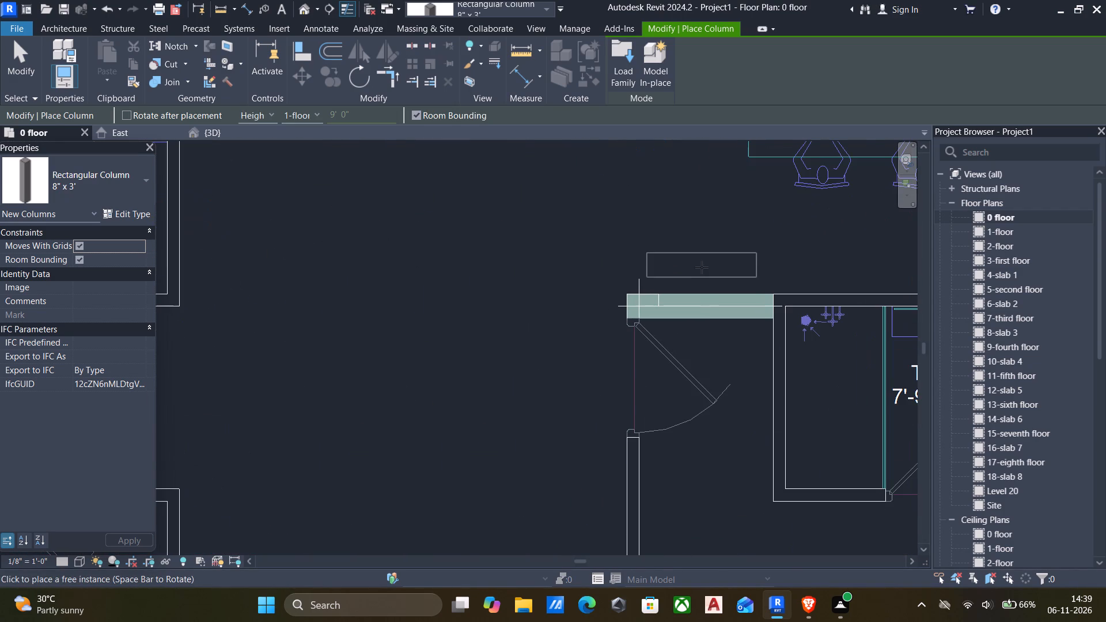
scroll(700, 293, down, 8)
scroll(838, 301, up, 2)
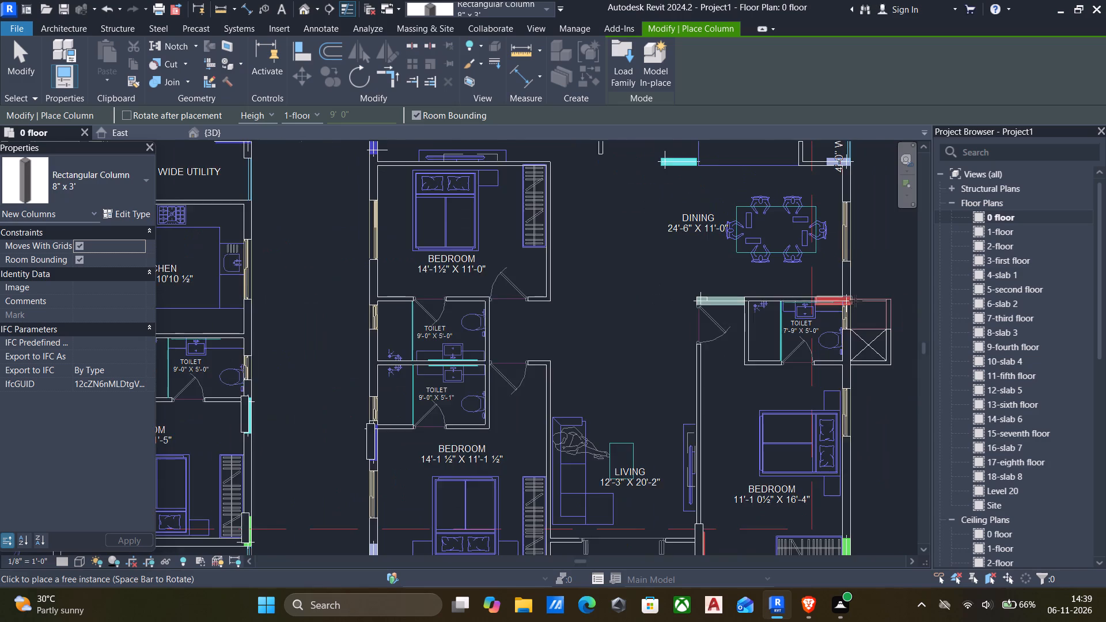
scroll(855, 301, up, 8)
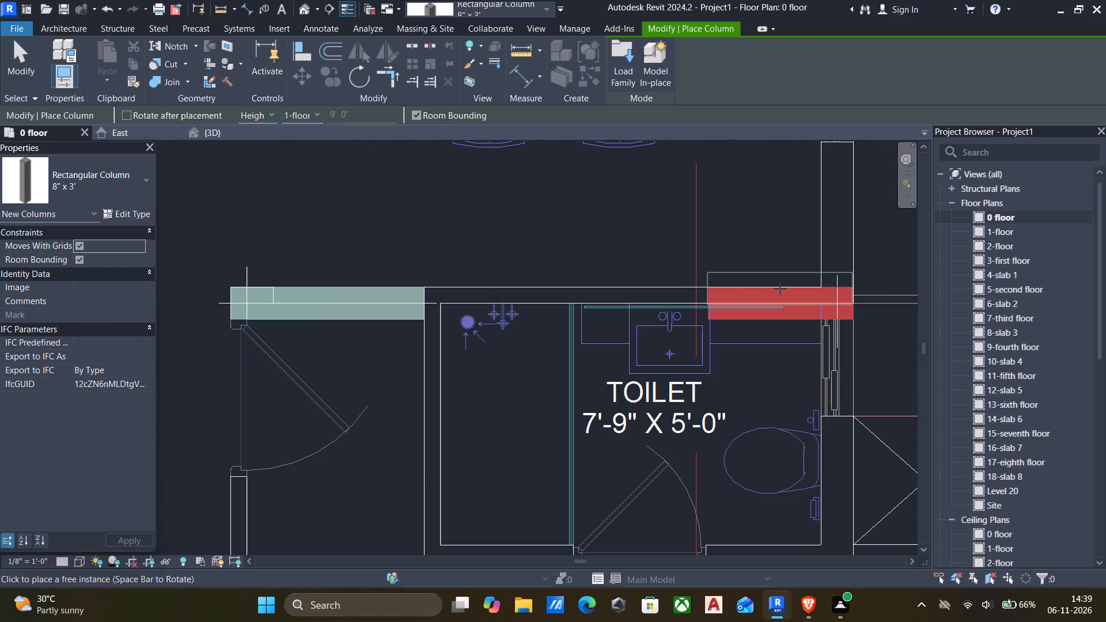
click(777, 286)
Place a horizontal 8" x 3' column on the cyan outline between apartment 6's kitchen and dining area.
scroll(777, 286, down, 9)
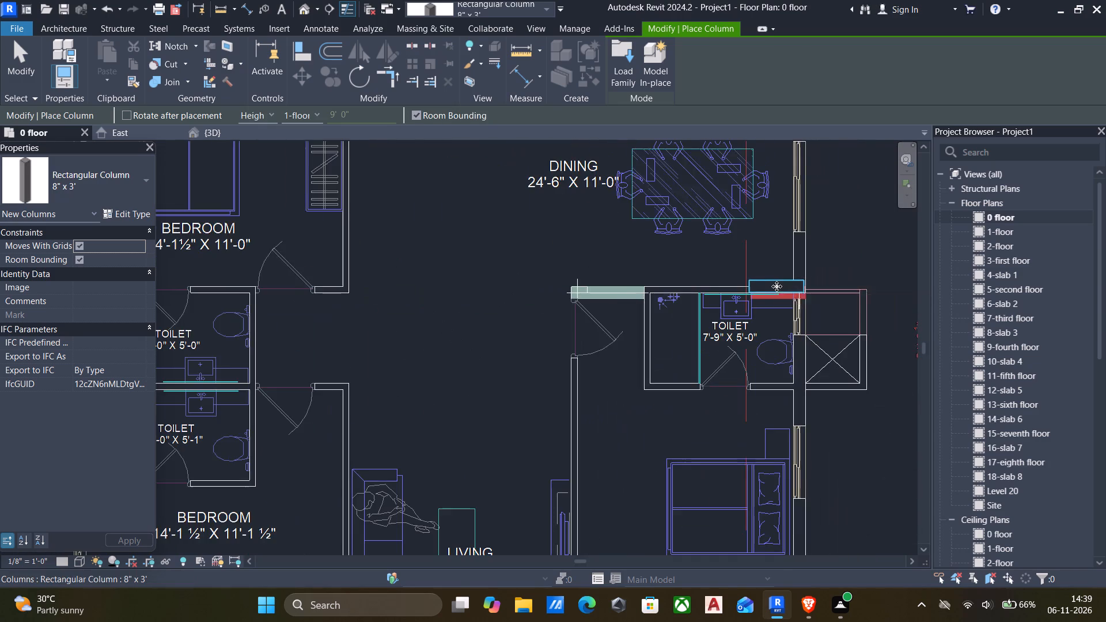
scroll(777, 286, down, 4)
scroll(493, 375, up, 2)
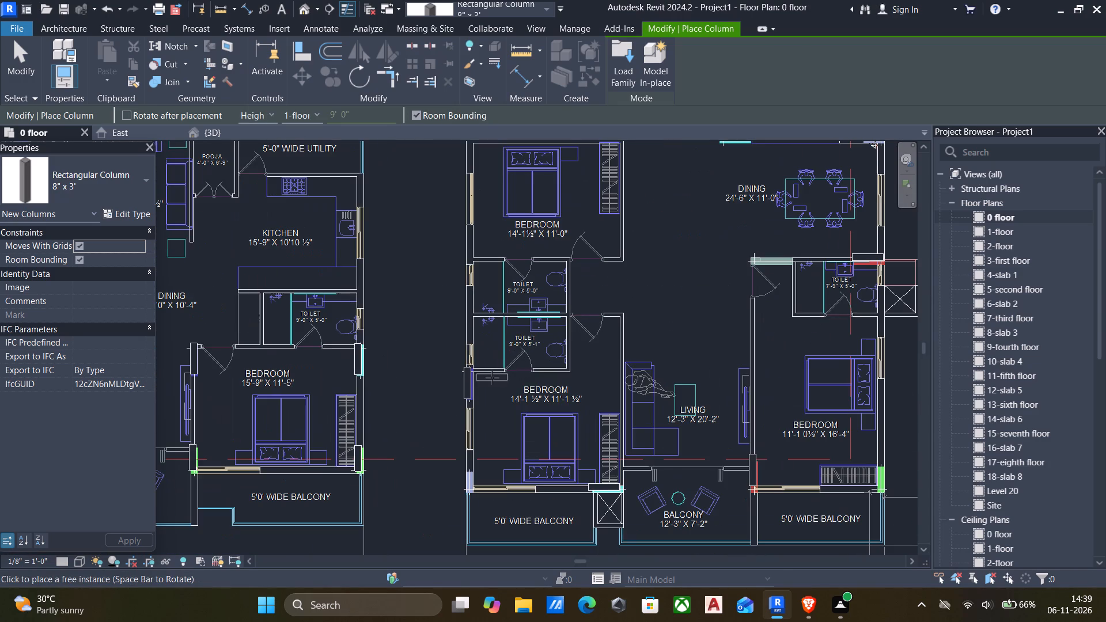
scroll(656, 306, down, 3)
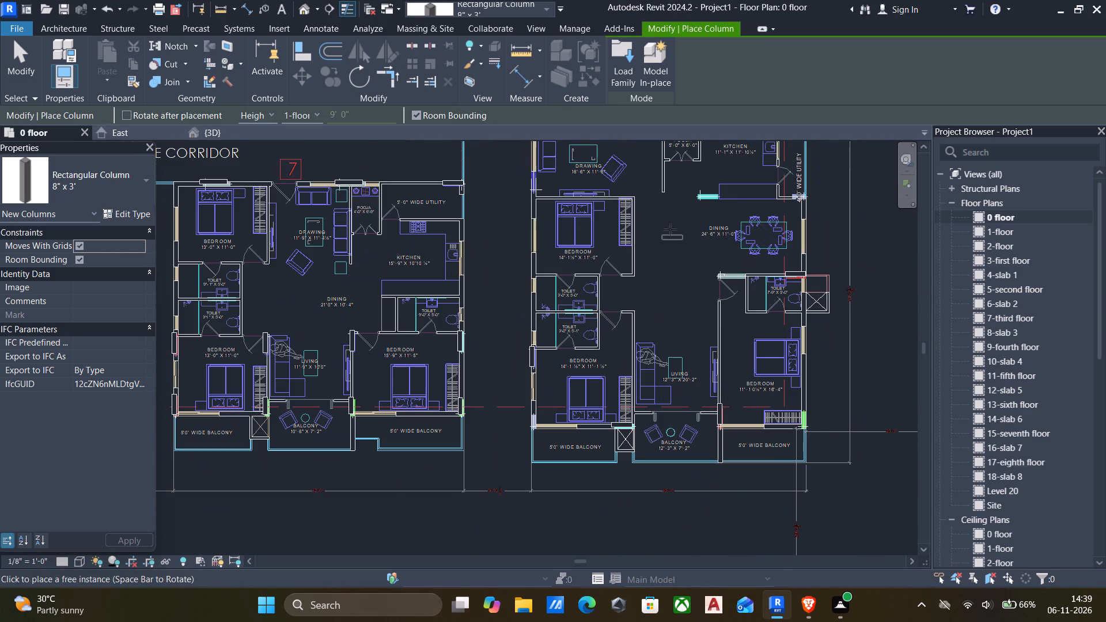
scroll(715, 186, up, 8)
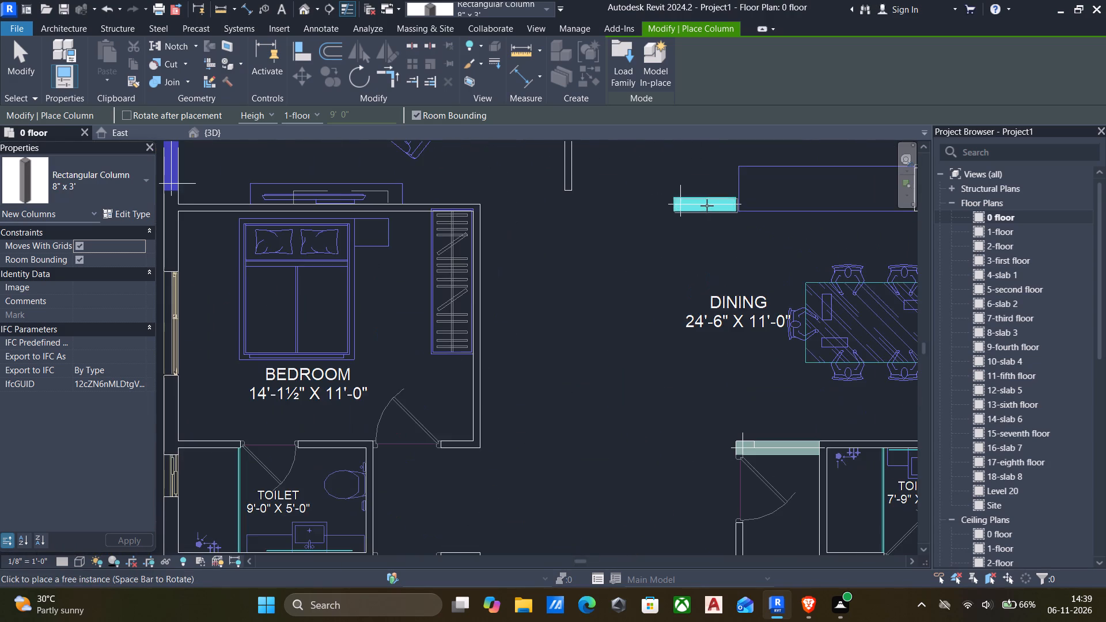
scroll(707, 204, up, 5)
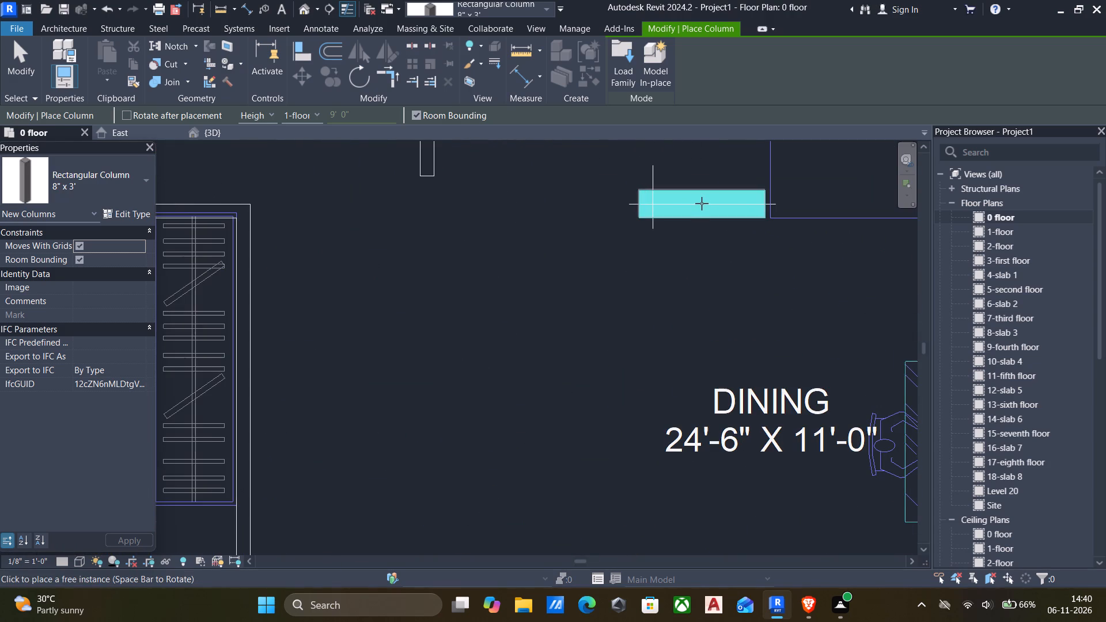
click(697, 197)
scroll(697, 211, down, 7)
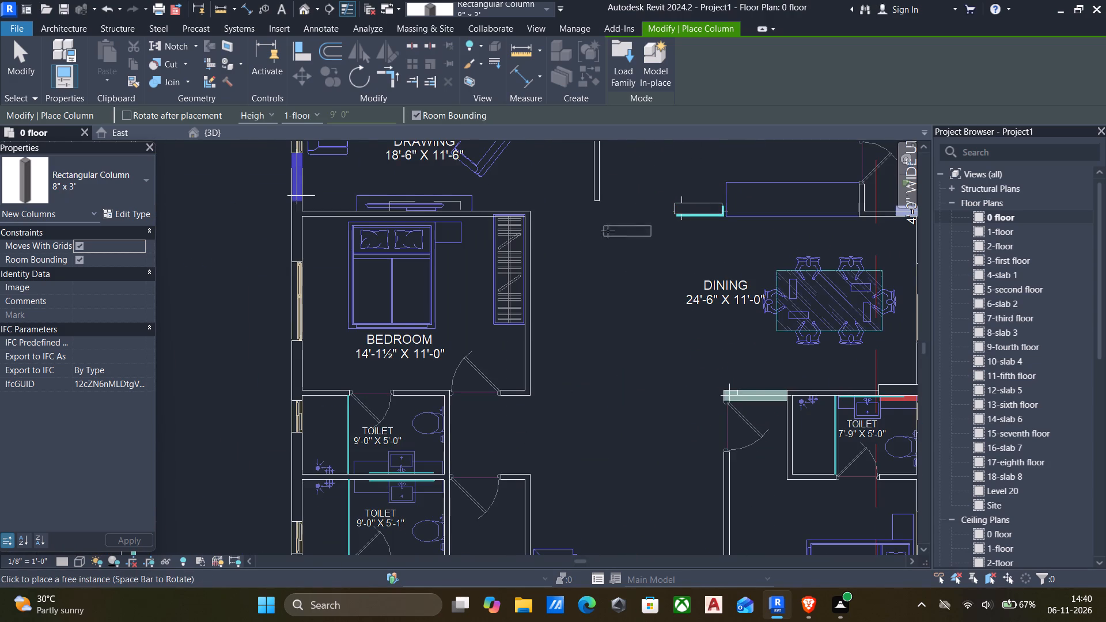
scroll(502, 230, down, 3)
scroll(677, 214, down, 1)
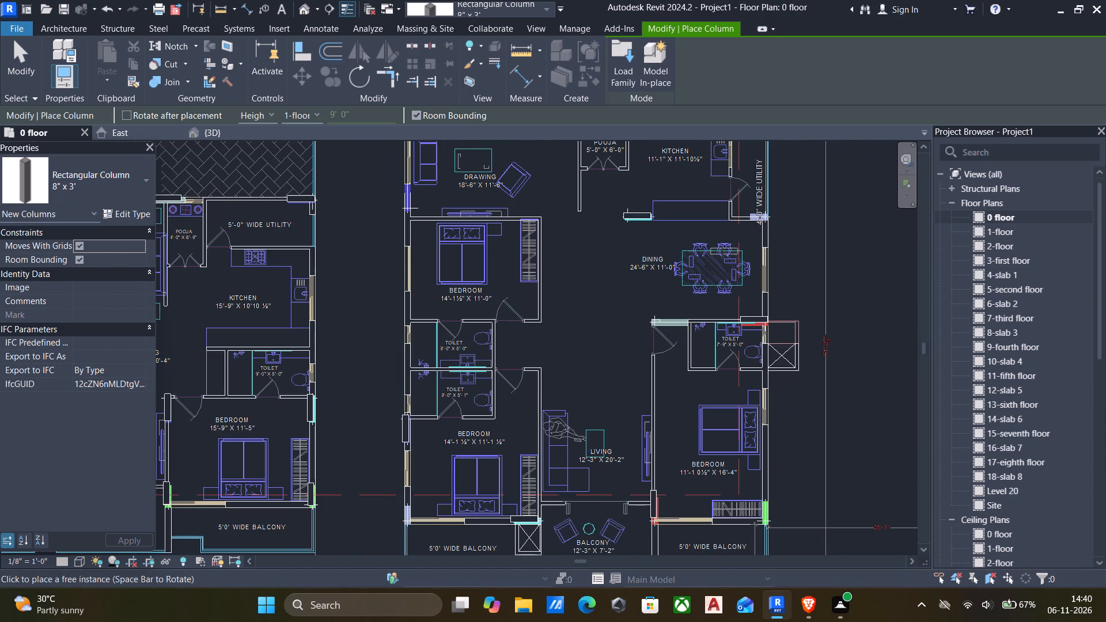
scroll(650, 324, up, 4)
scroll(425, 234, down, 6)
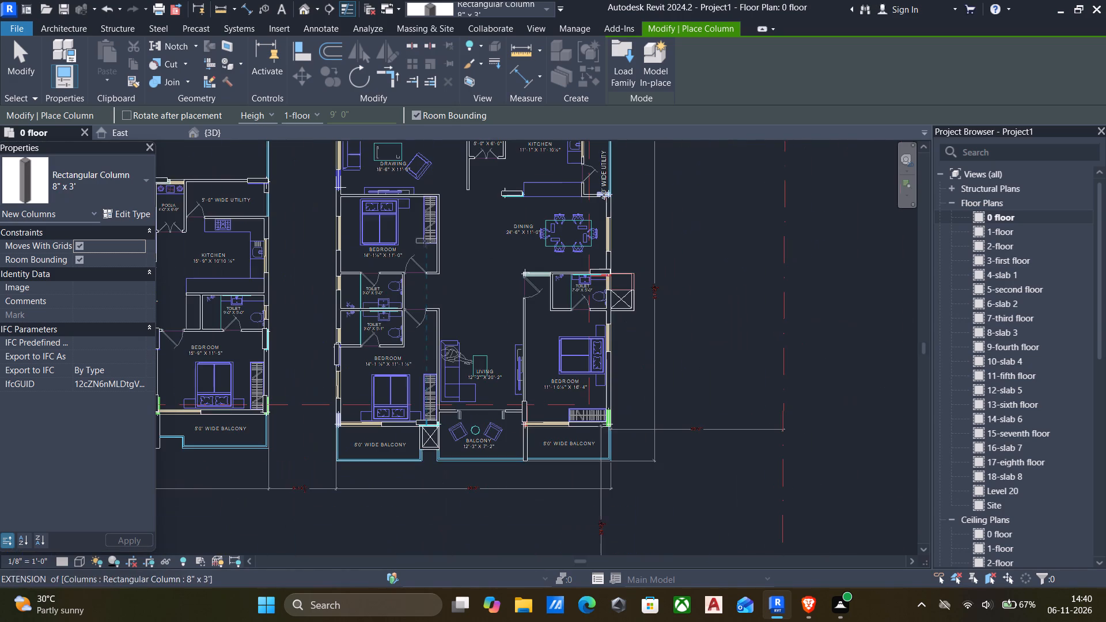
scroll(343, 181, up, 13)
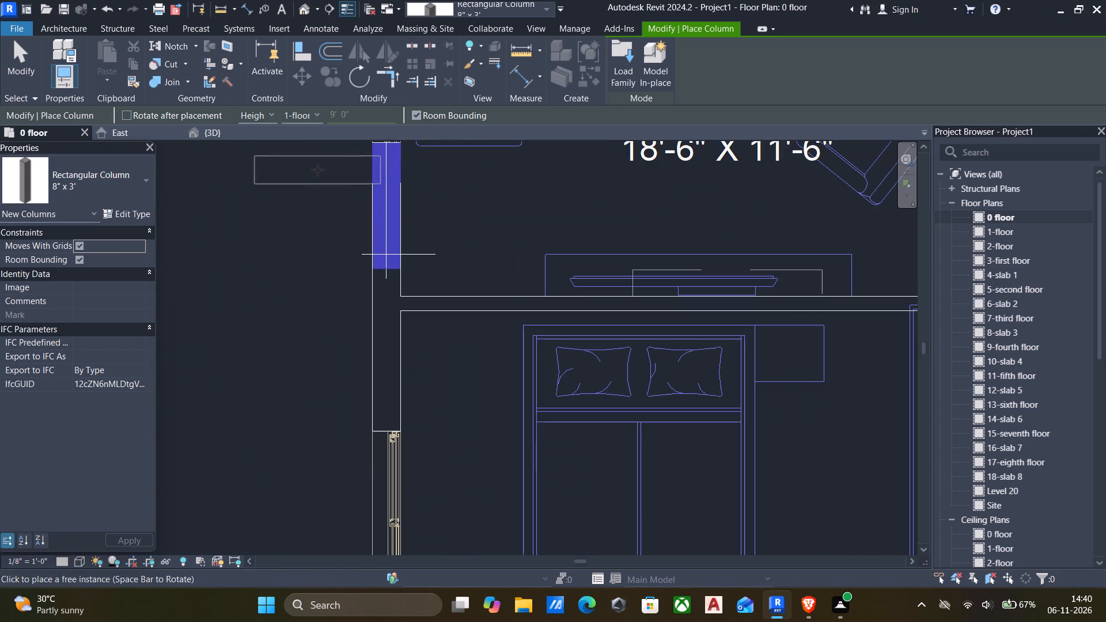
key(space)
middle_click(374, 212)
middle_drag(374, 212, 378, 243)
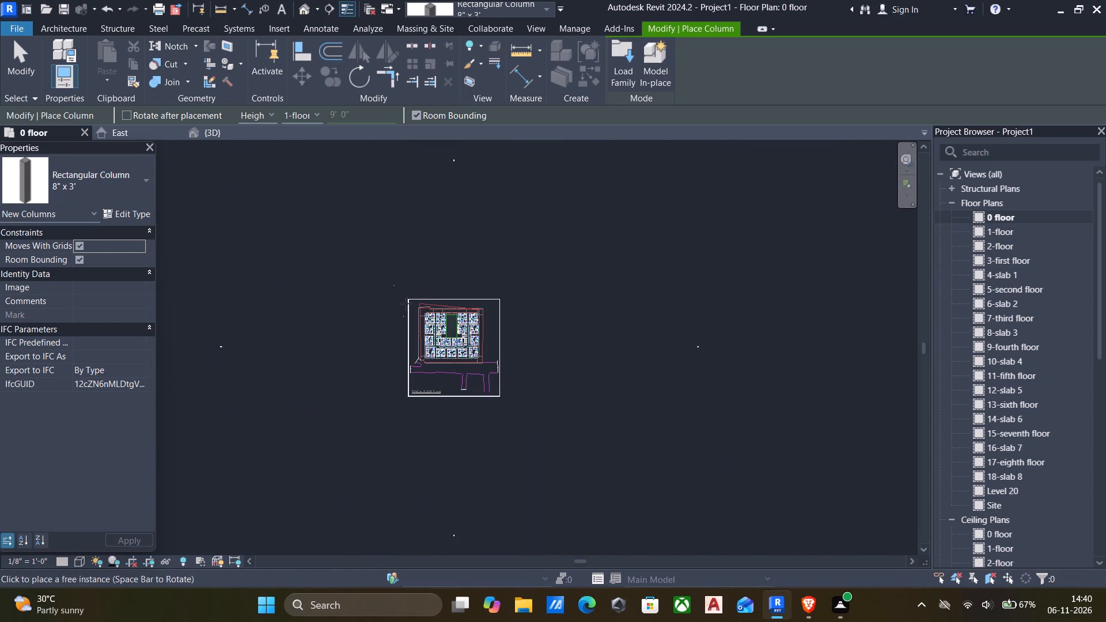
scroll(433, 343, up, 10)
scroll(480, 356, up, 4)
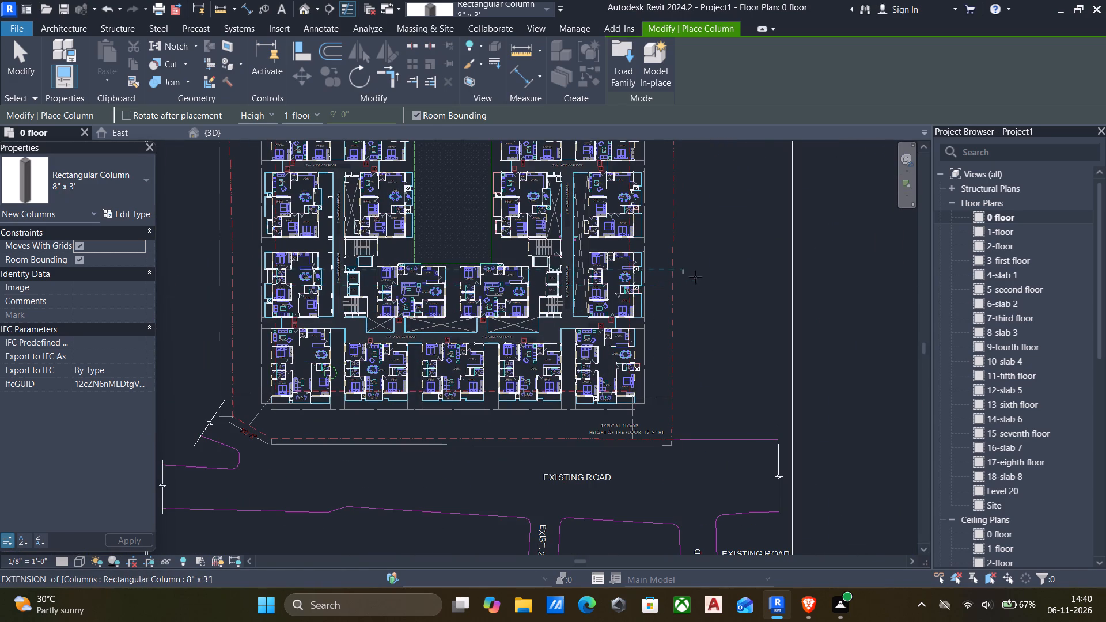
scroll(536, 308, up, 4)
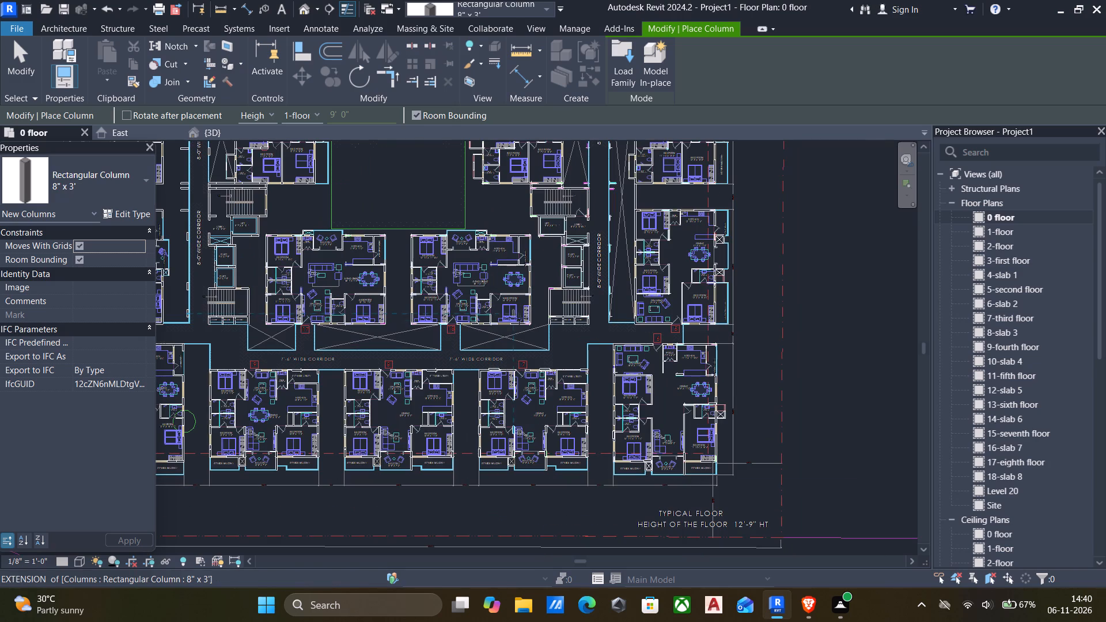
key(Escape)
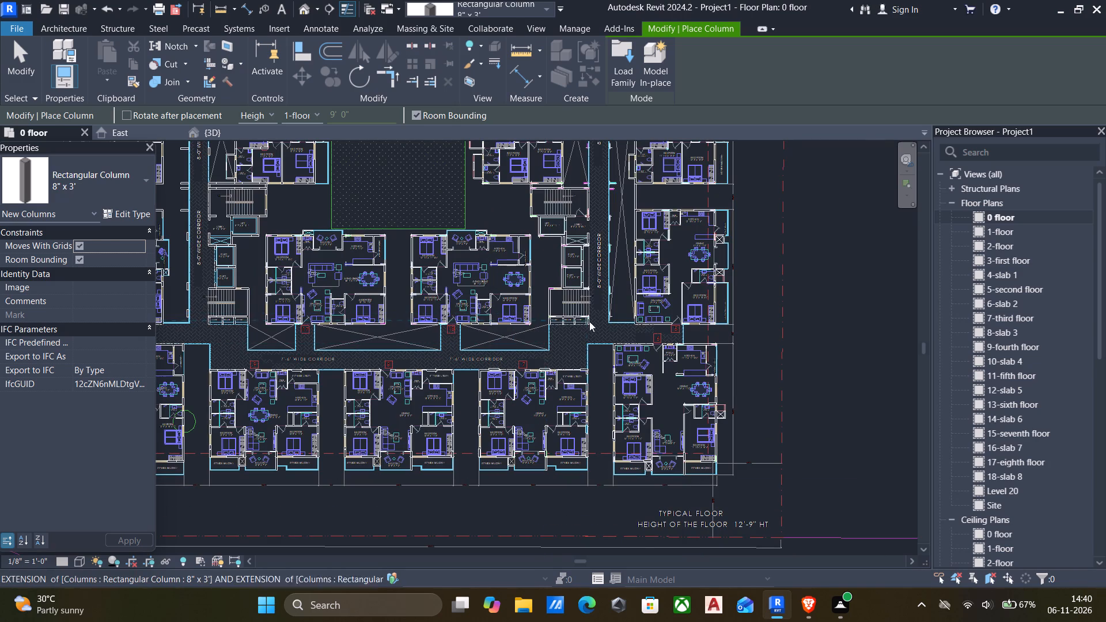
Align the horizontal 8" x 4' column behind the bed in apartment 7's corridor-side bedroom with its grey-green outline on both axes.
key(Escape)
scroll(307, 302, down, 5)
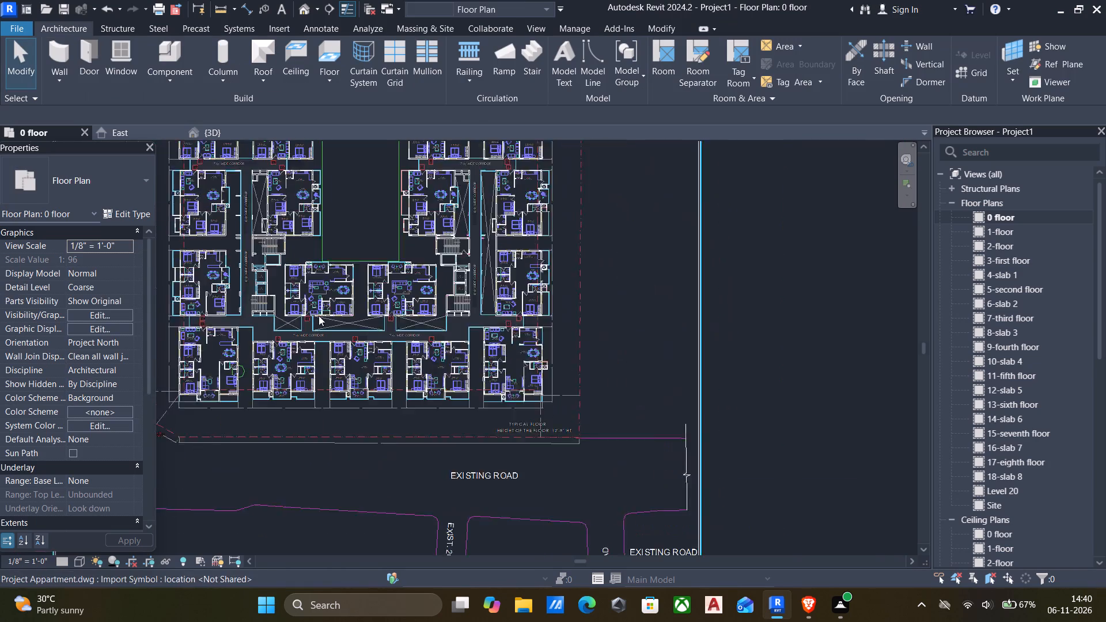
scroll(290, 346, up, 8)
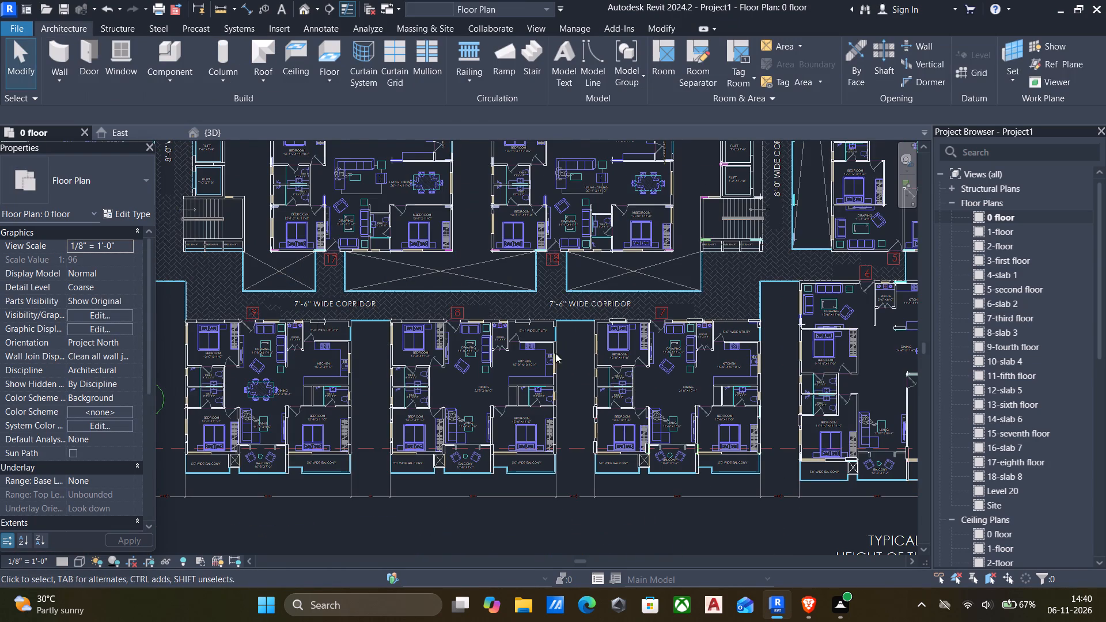
scroll(593, 355, down, 2)
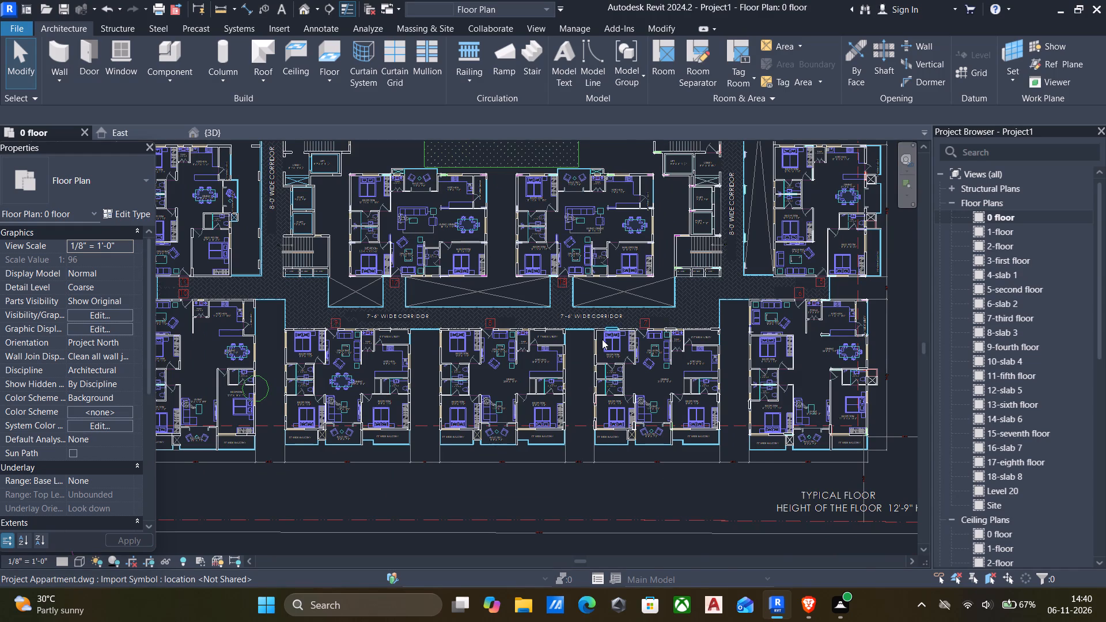
scroll(604, 332, up, 14)
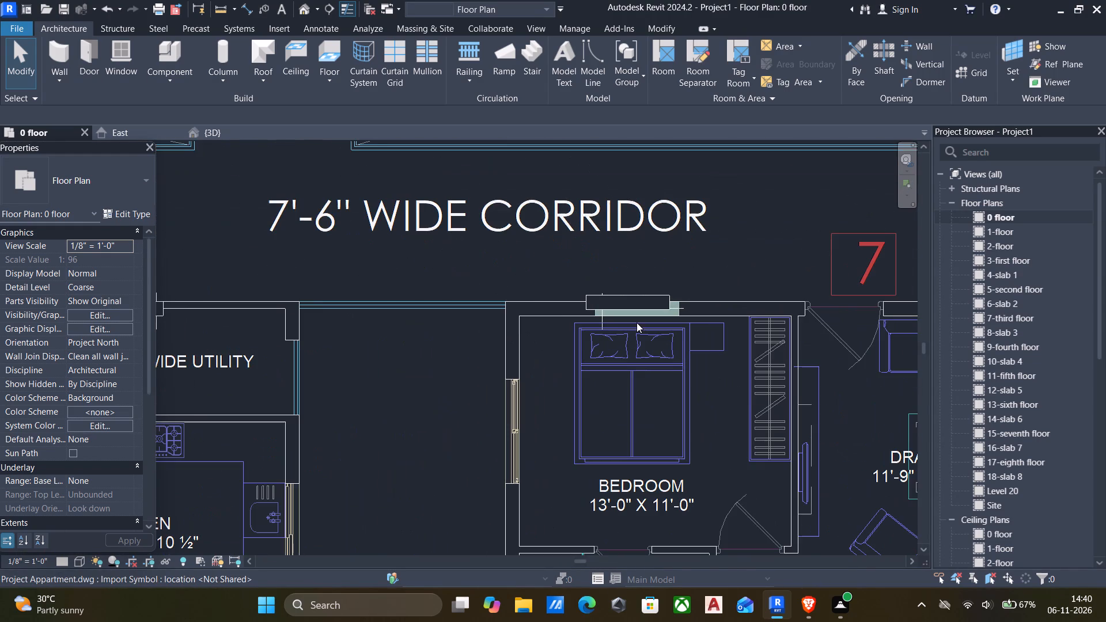
key(a)
key(l)
scroll(657, 330, up, 5)
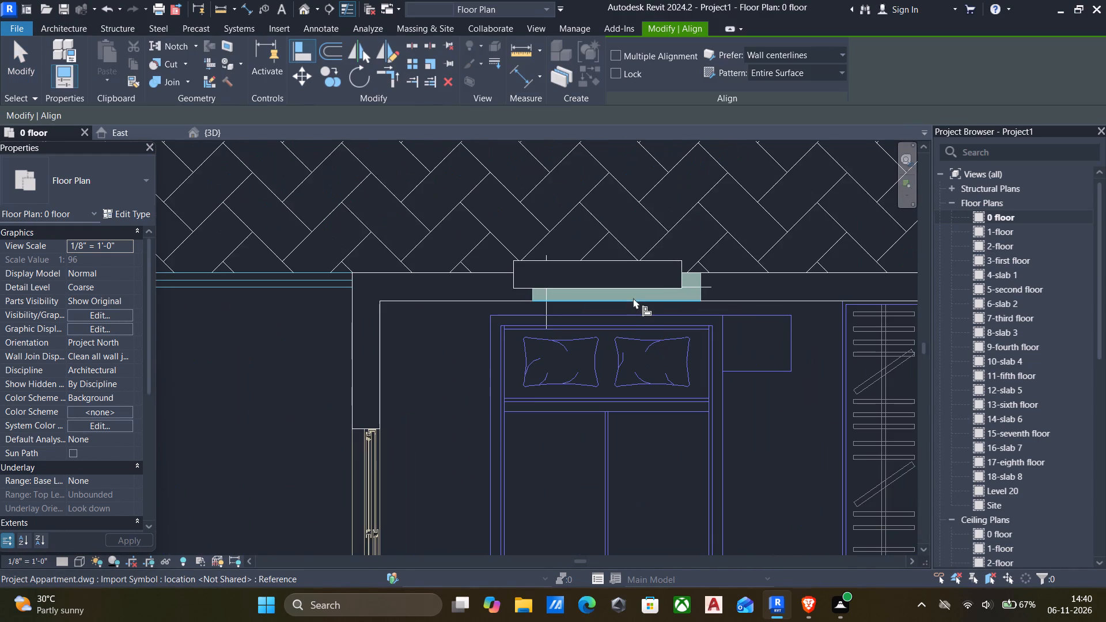
click(629, 302)
click(628, 290)
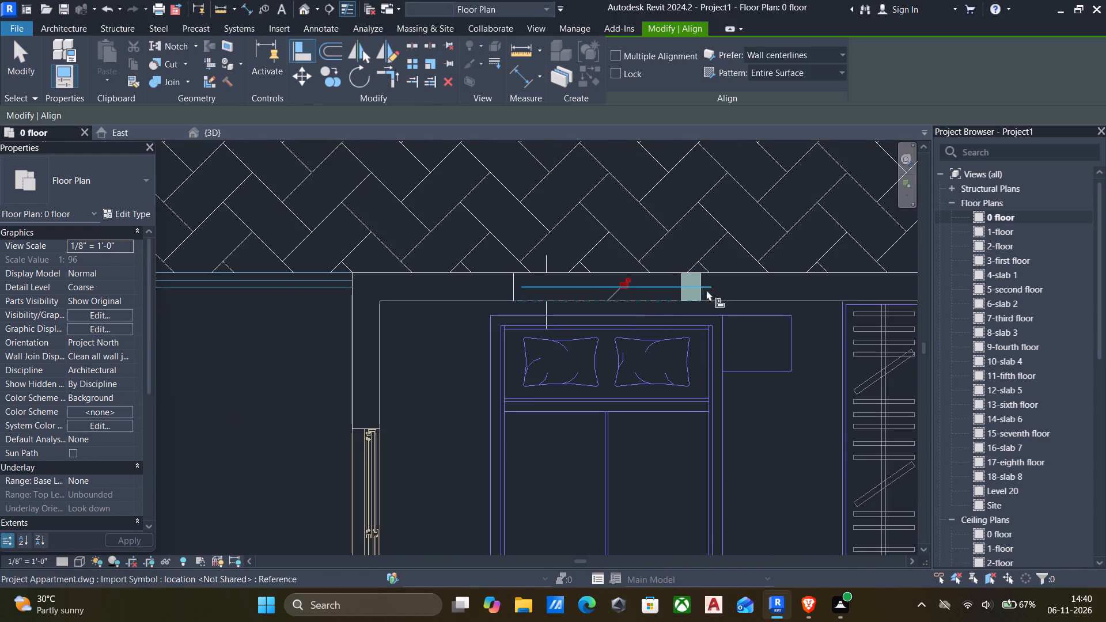
scroll(724, 290, up, 4)
click(688, 293)
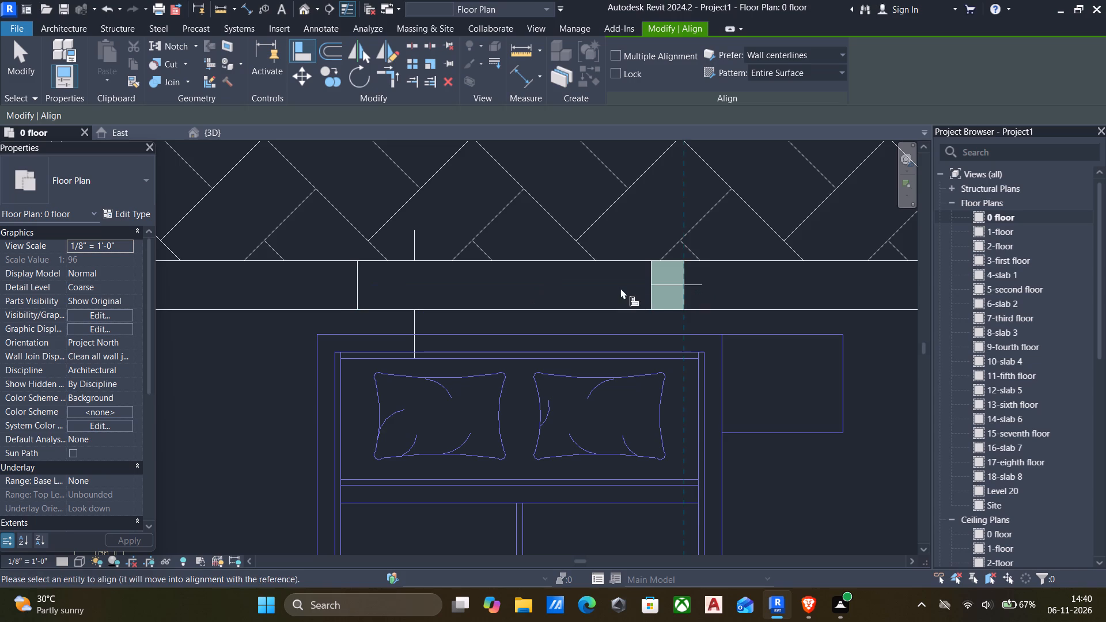
click(649, 291)
Align the horizontal 8" x 4' column between apartment 7's drawing room and pooja windows with its grey-green outline on both axes.
scroll(649, 291, down, 7)
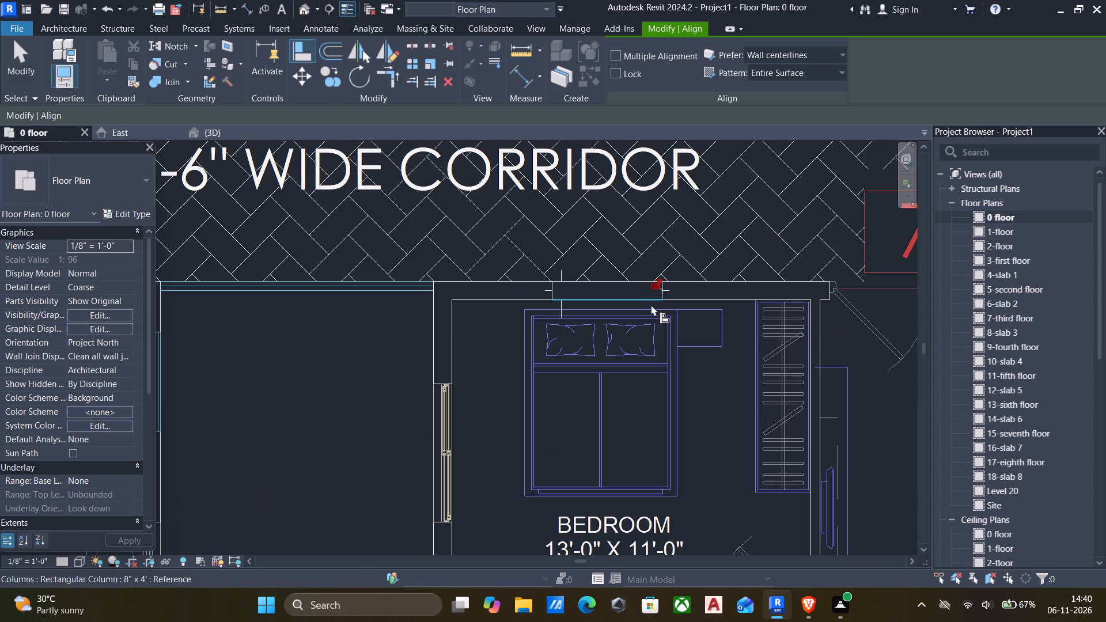
scroll(650, 308, down, 6)
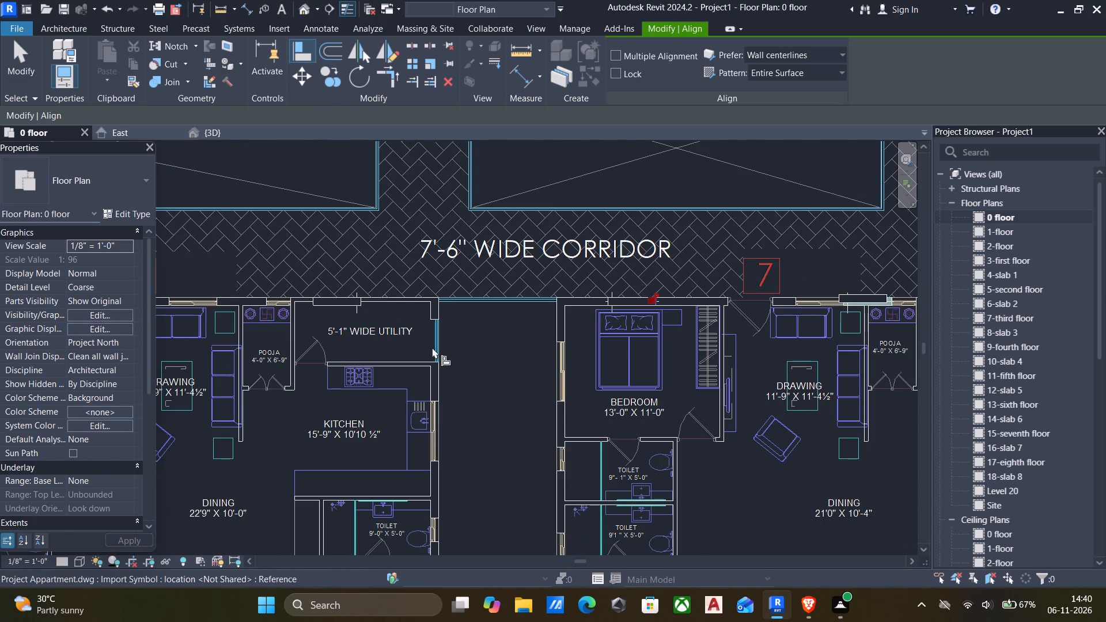
scroll(434, 369, down, 7)
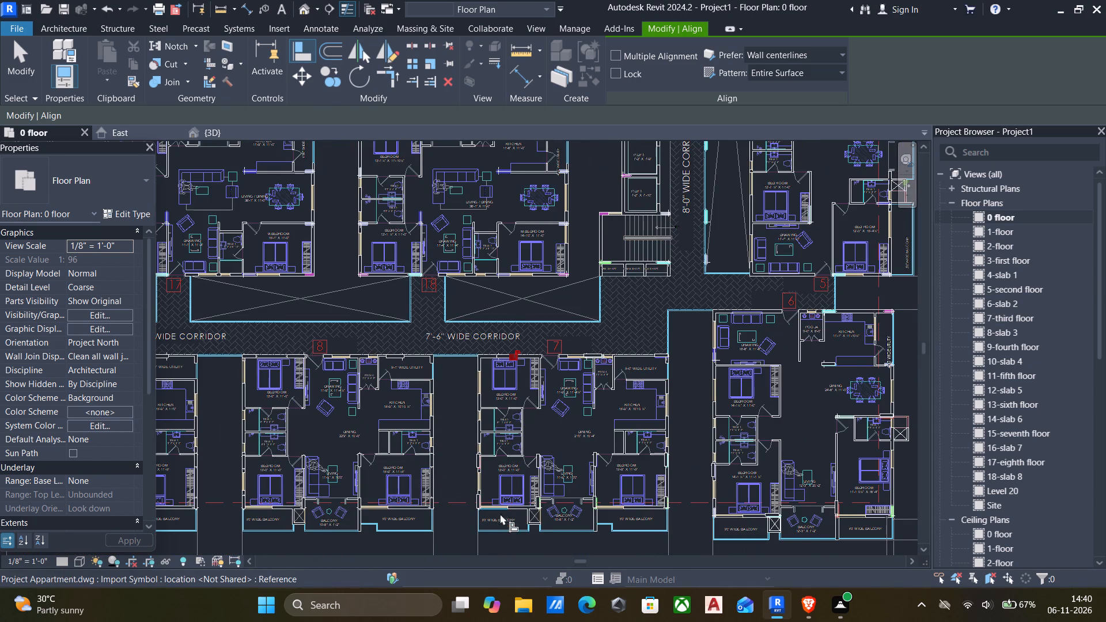
scroll(660, 361, up, 5)
scroll(510, 339, up, 9)
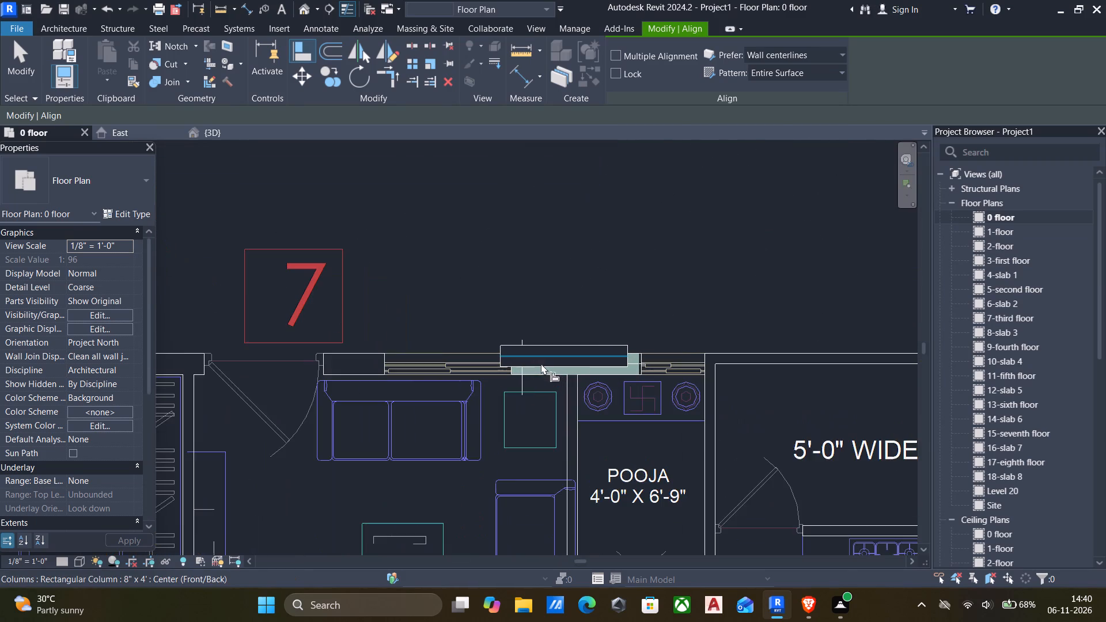
scroll(562, 369, up, 5)
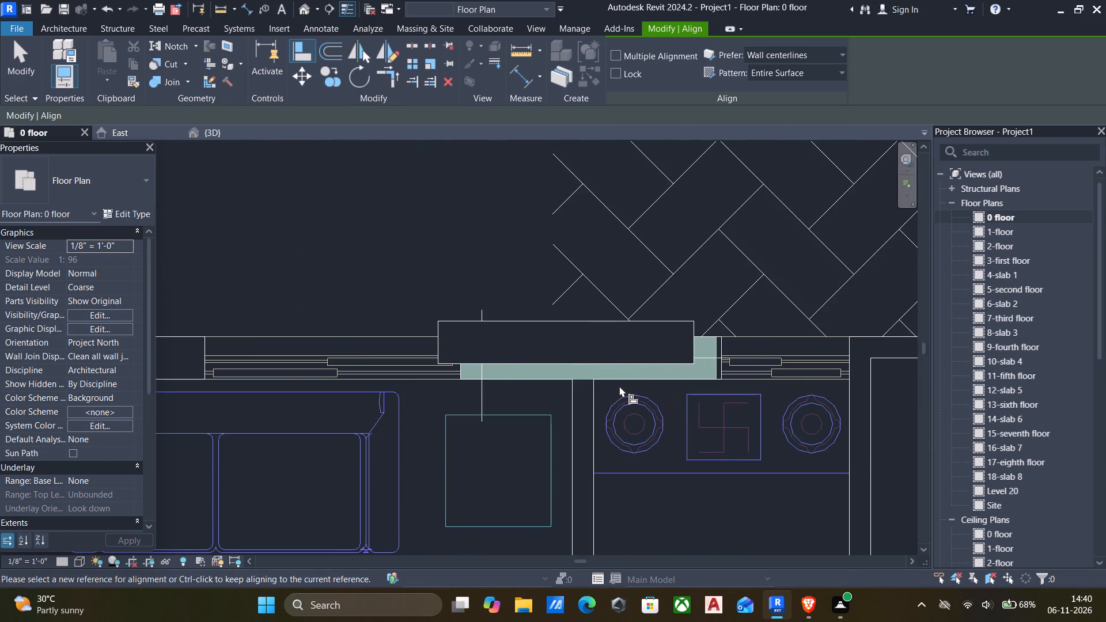
click(622, 381)
click(623, 363)
scroll(711, 363, up, 6)
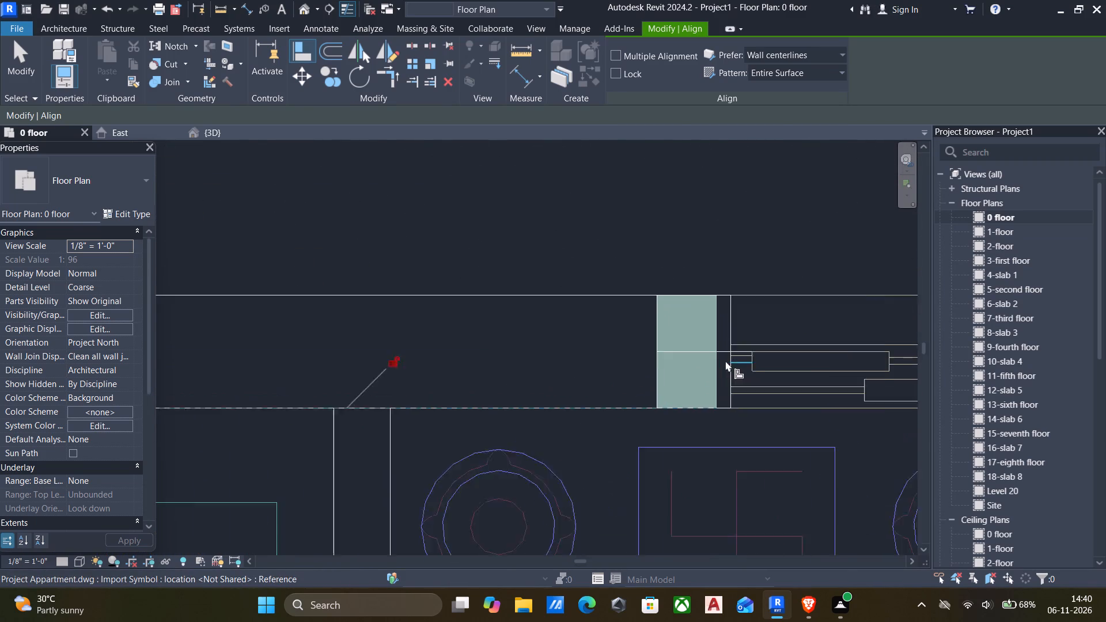
scroll(725, 361, up, 2)
click(711, 365)
click(647, 366)
Align the horizontal 8" x 3' column at the corridor corner of apartment 7's 5'-0" wide utility with its blue outline on both axes.
scroll(647, 366, down, 6)
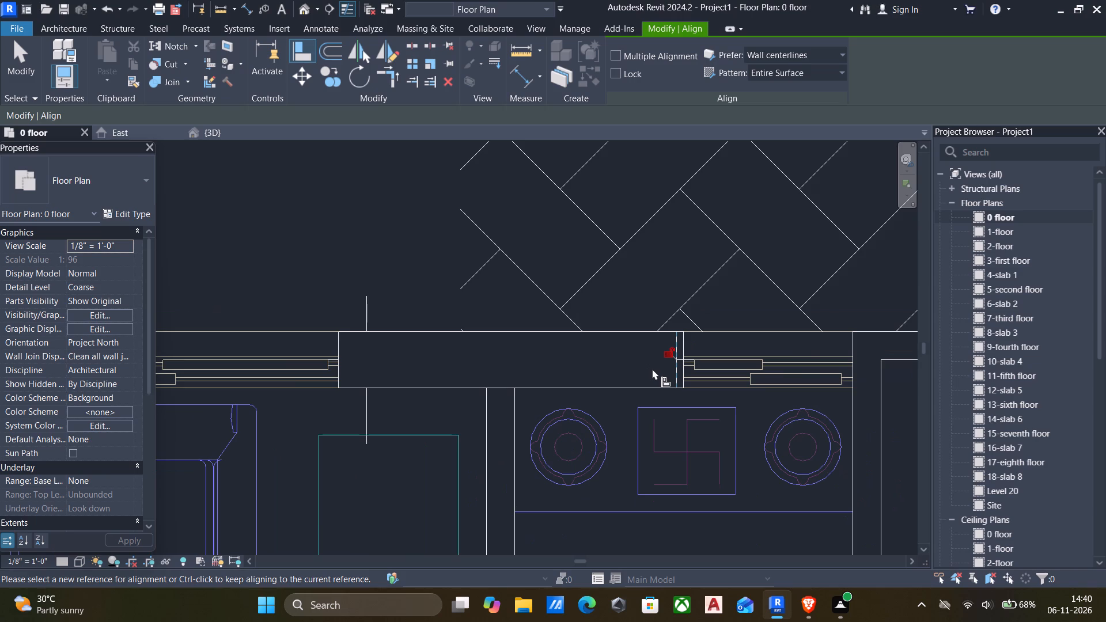
scroll(652, 374, down, 14)
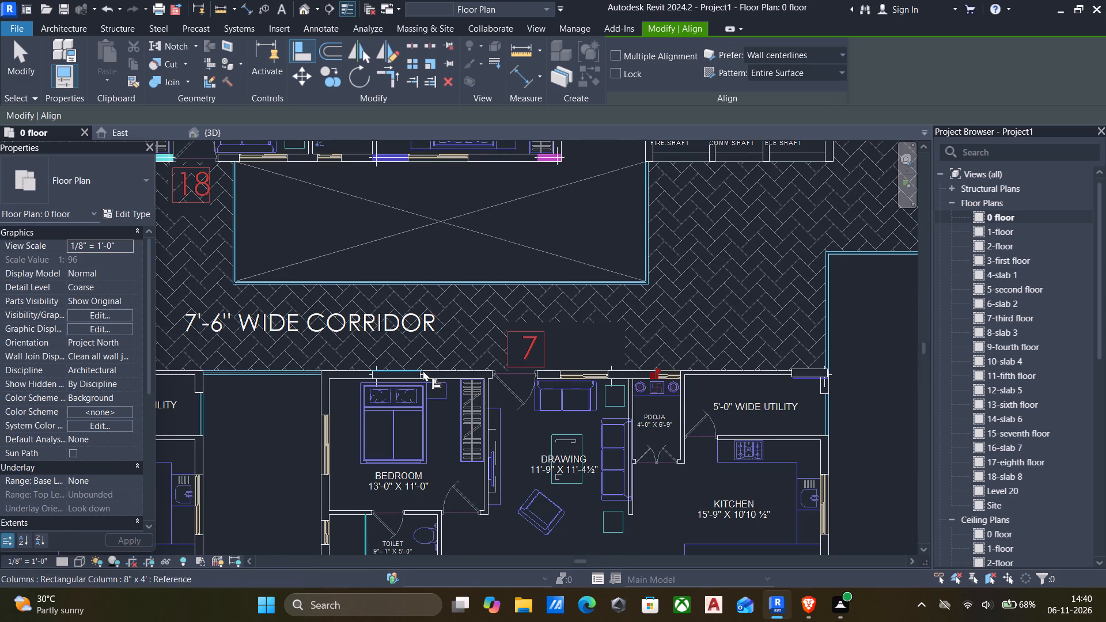
scroll(829, 385, up, 16)
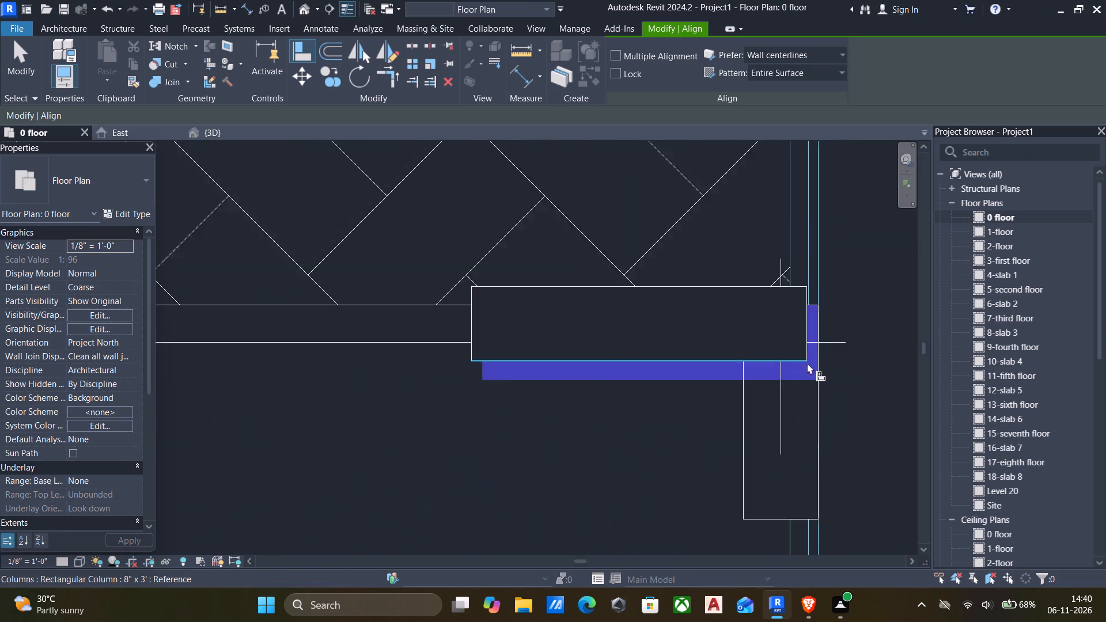
scroll(807, 363, up, 5)
click(798, 396)
click(771, 358)
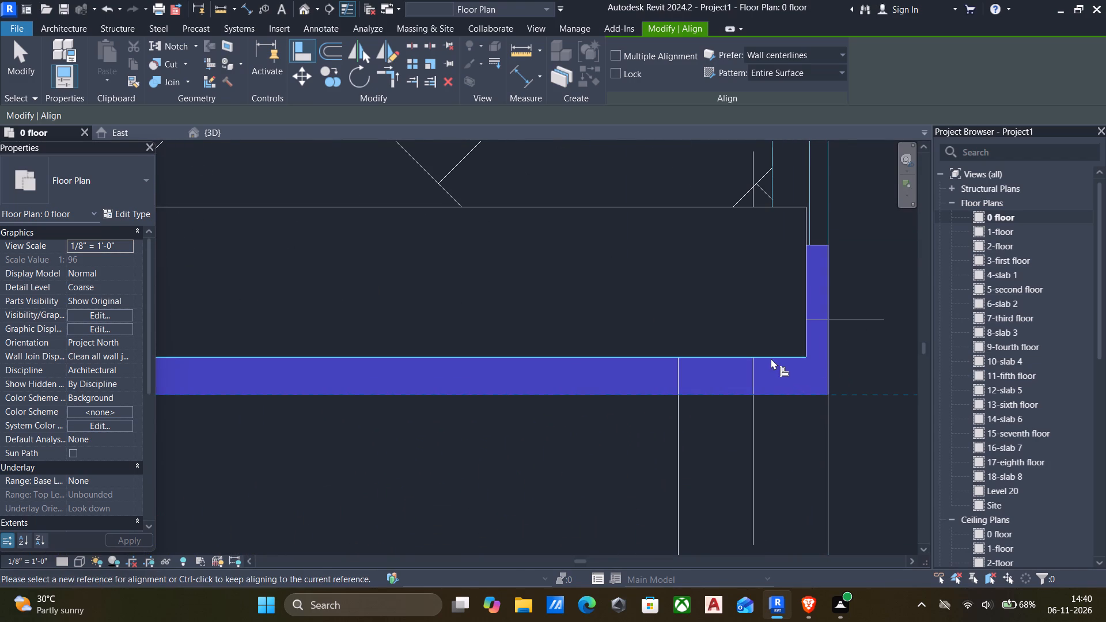
scroll(830, 366, up, 3)
click(827, 366)
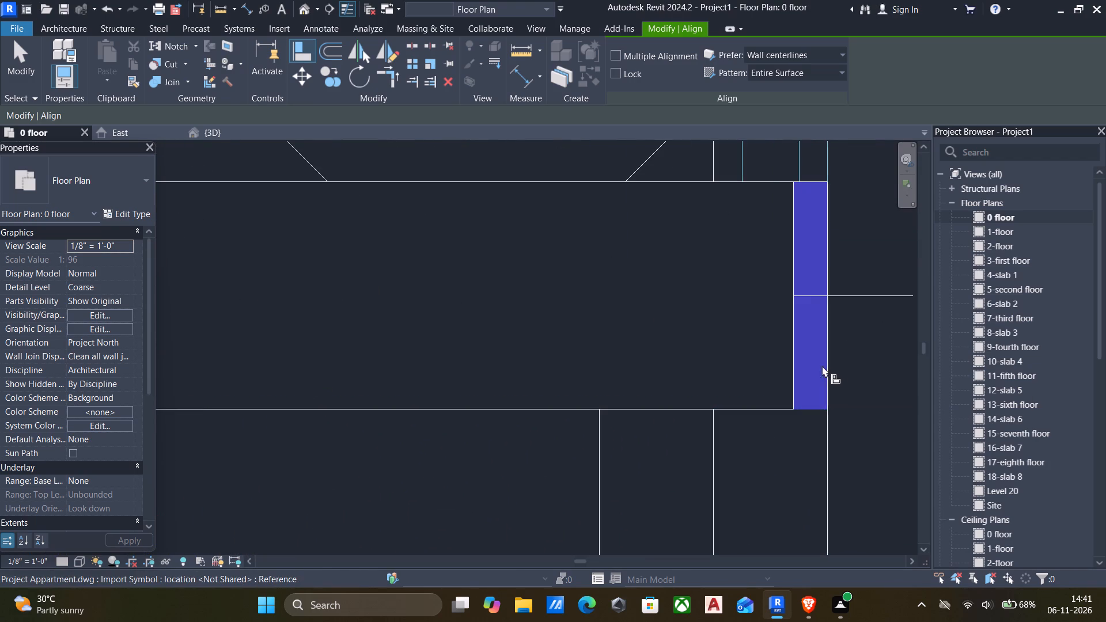
click(790, 363)
Align the vertical 8" x 3' column where apartment 7's 9'1" x 5'-0" toilet meets the balcony-side bedroom's outer wall with its red outline.
scroll(785, 365, down, 13)
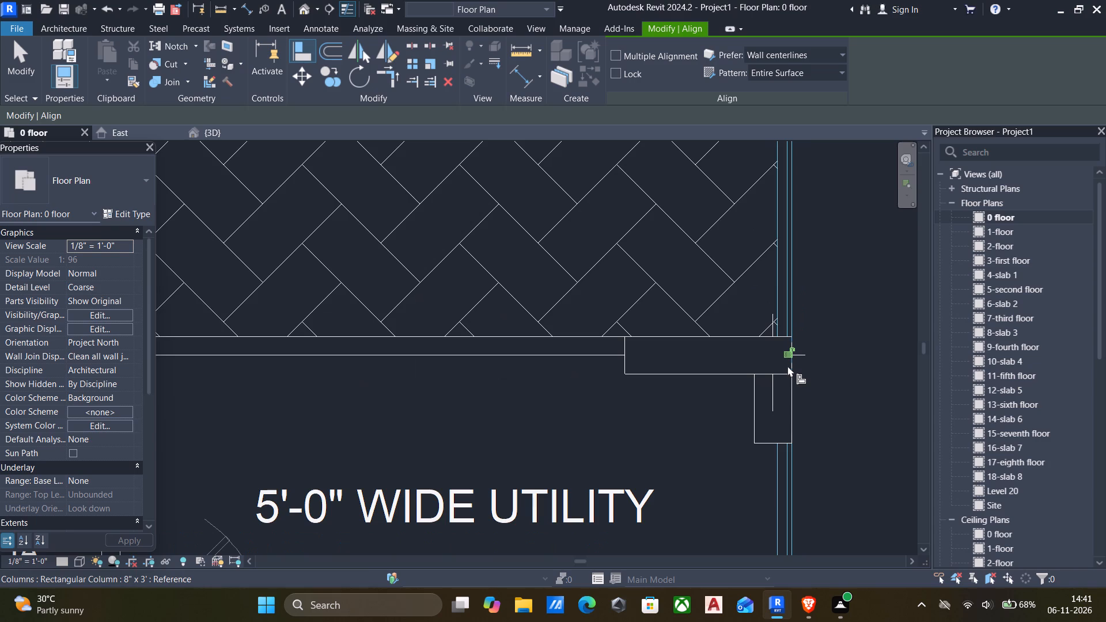
scroll(726, 361, down, 16)
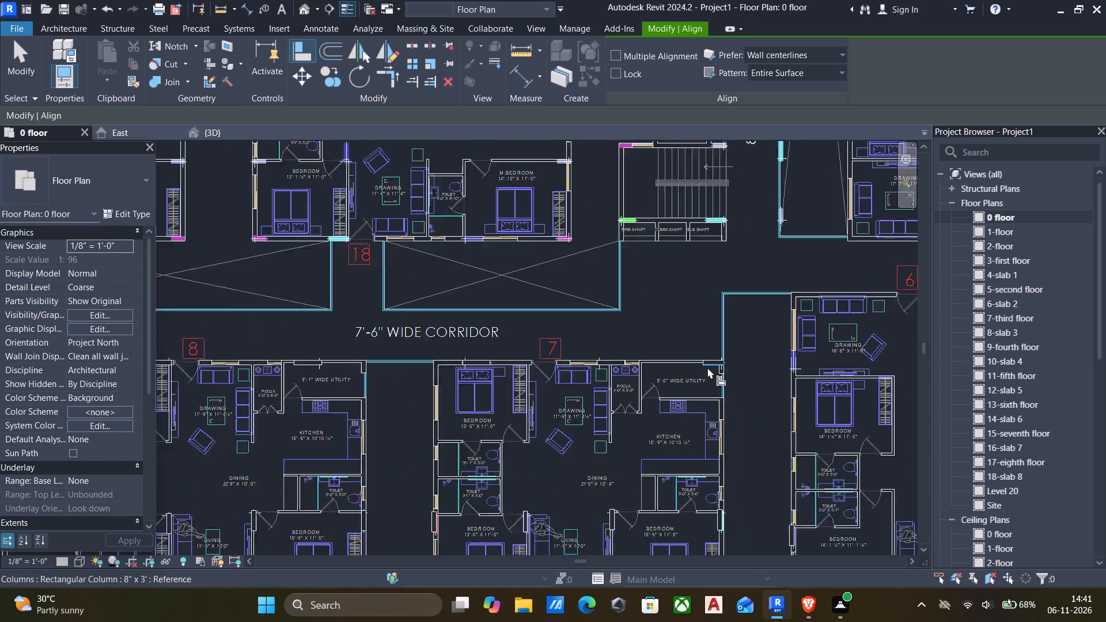
scroll(699, 370, down, 3)
scroll(524, 417, up, 6)
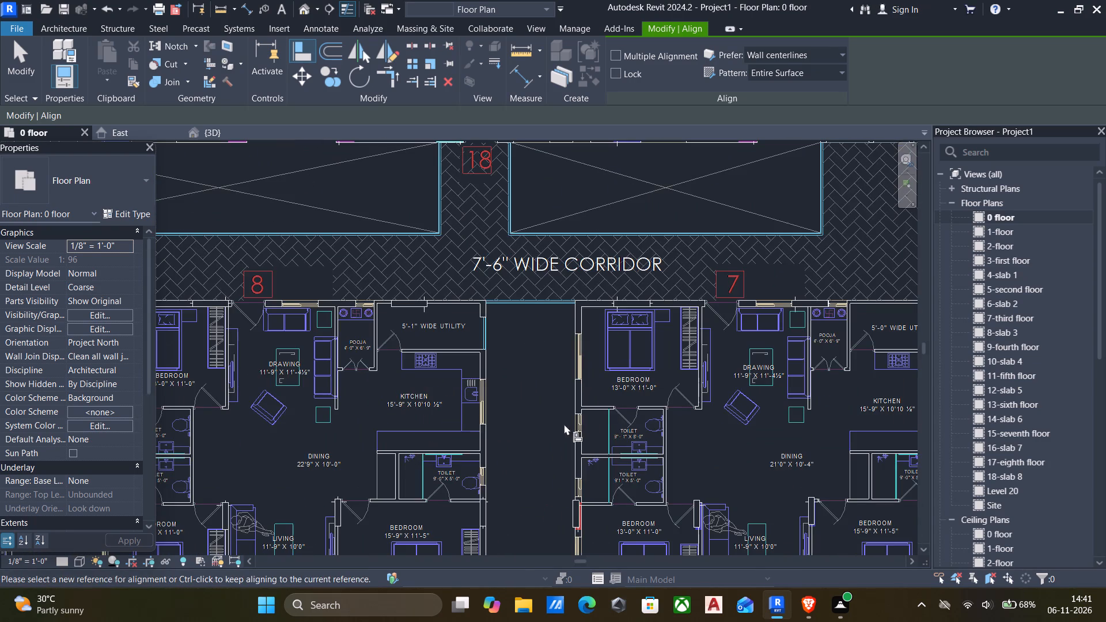
scroll(576, 474, up, 5)
scroll(575, 486, down, 6)
scroll(580, 525, up, 9)
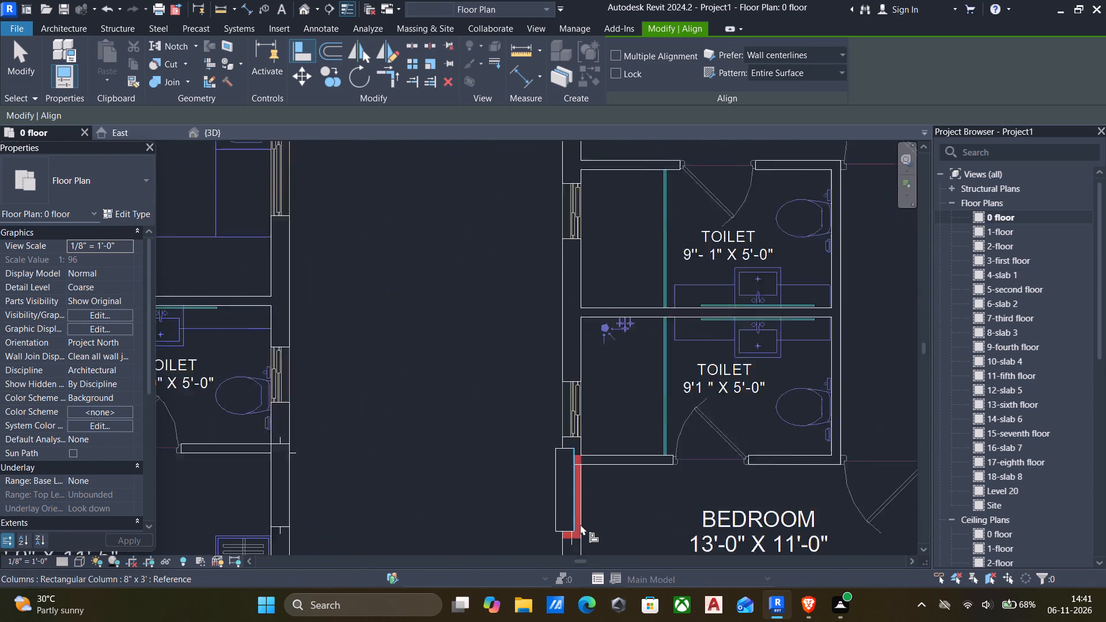
scroll(580, 524, up, 2)
click(580, 515)
click(573, 507)
scroll(575, 540, up, 3)
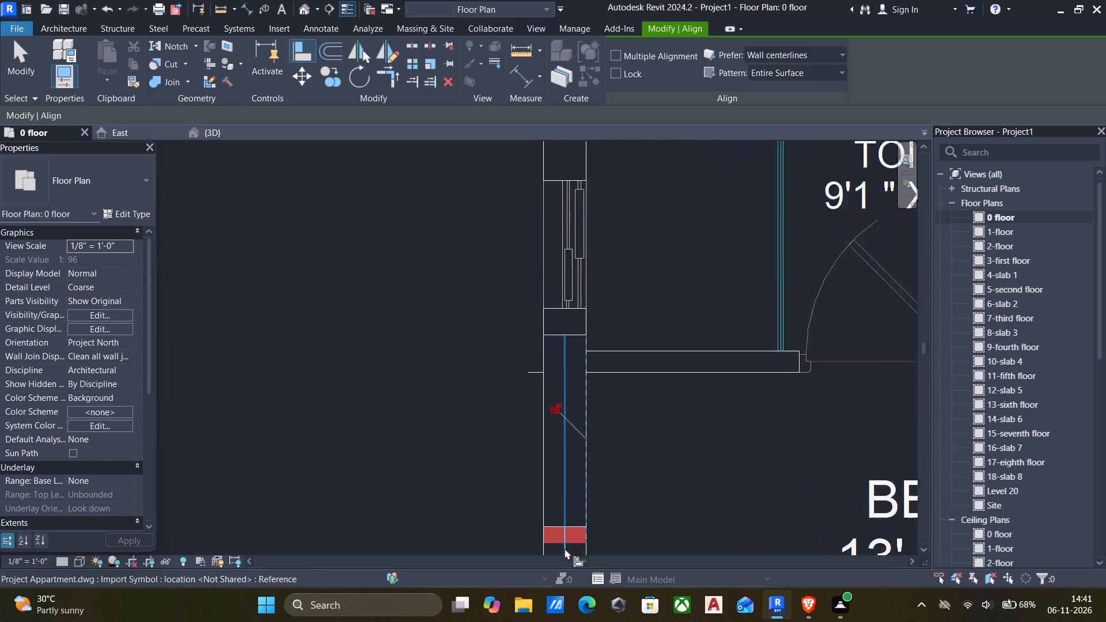
scroll(565, 548, up, 2)
click(581, 539)
click(570, 521)
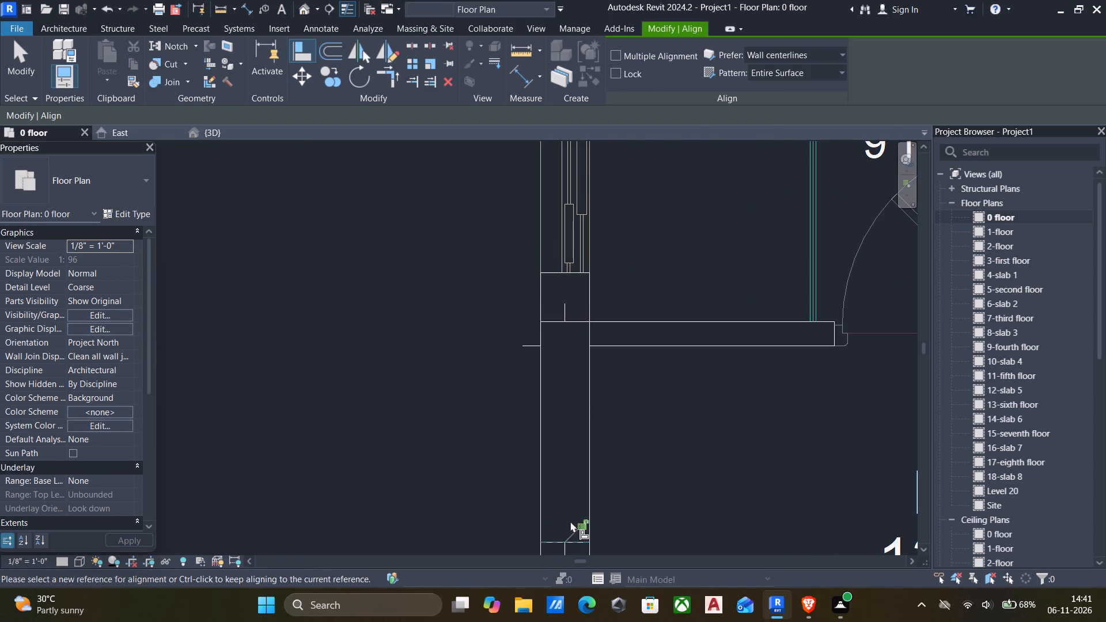
Align the vertical column at the outer balcony corner of apartment 7's 13'-0" x 11'-0" bedroom with its red outline on both axes.
scroll(582, 520, down, 14)
scroll(703, 463, down, 5)
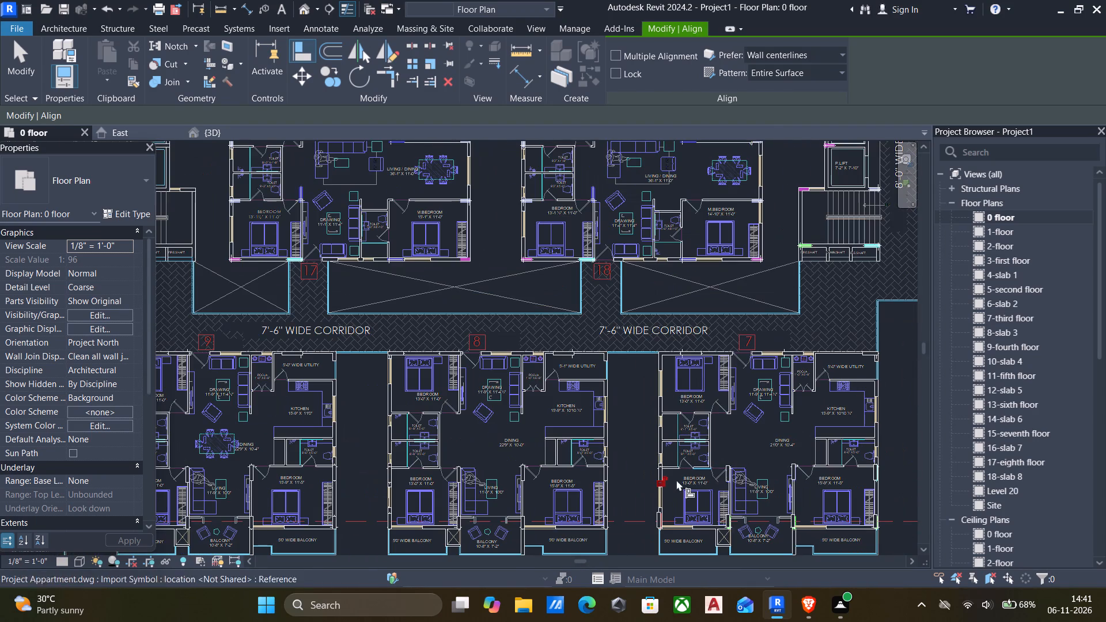
scroll(676, 393, down, 4)
scroll(708, 495, up, 2)
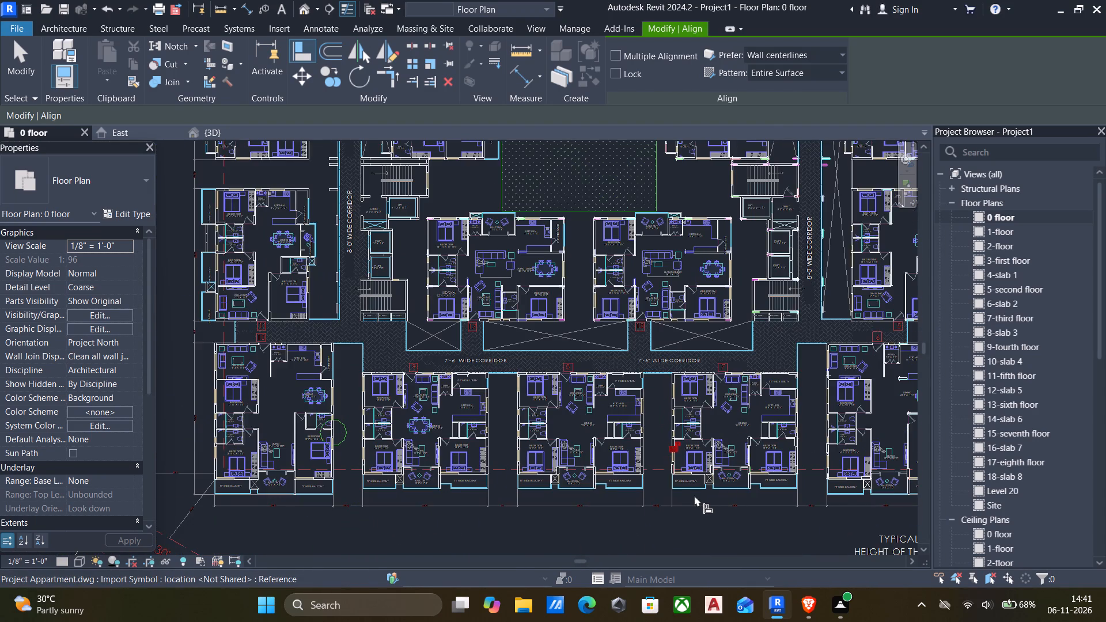
scroll(694, 495, up, 6)
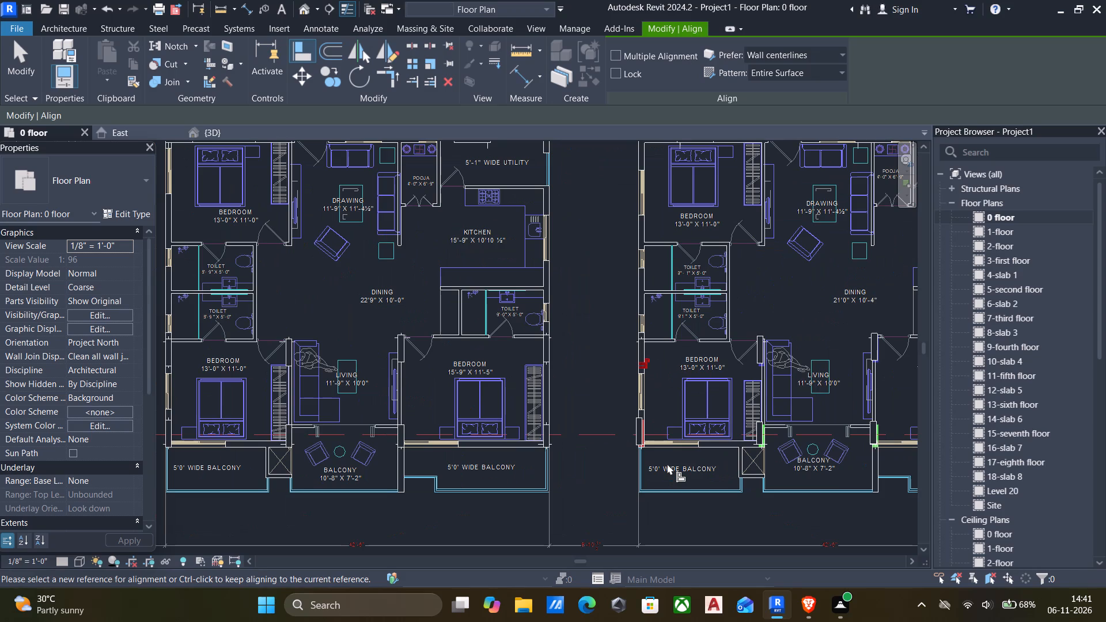
scroll(643, 454, up, 4)
scroll(624, 411, up, 12)
scroll(716, 401, up, 5)
click(690, 383)
click(647, 376)
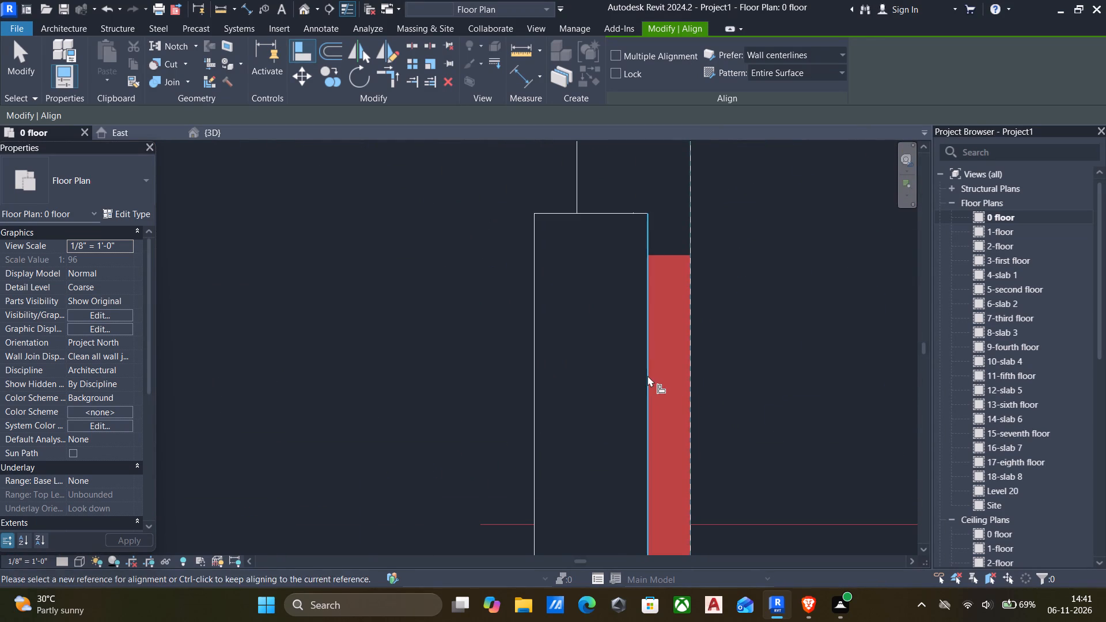
scroll(656, 398, down, 7)
scroll(669, 549, up, 4)
click(657, 537)
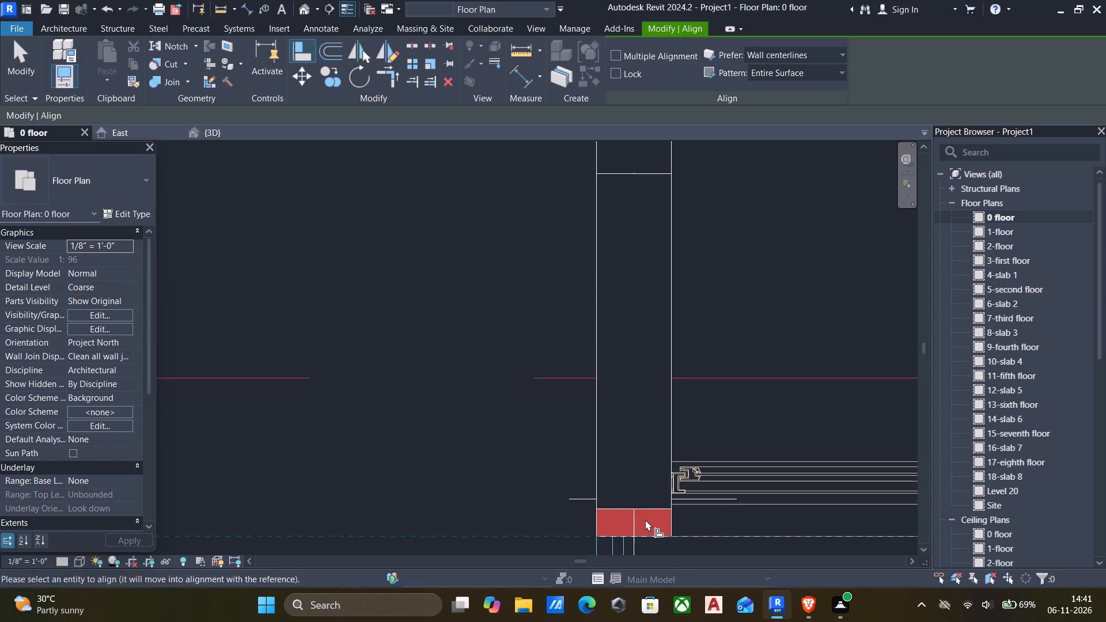
click(646, 509)
Align the vertical 8" x 2'6" column between apartment 7's 13'-0" x 11'-0" bedroom and the 10'-8" x 7'-2" balcony with its green outline on both axes.
scroll(646, 509, down, 13)
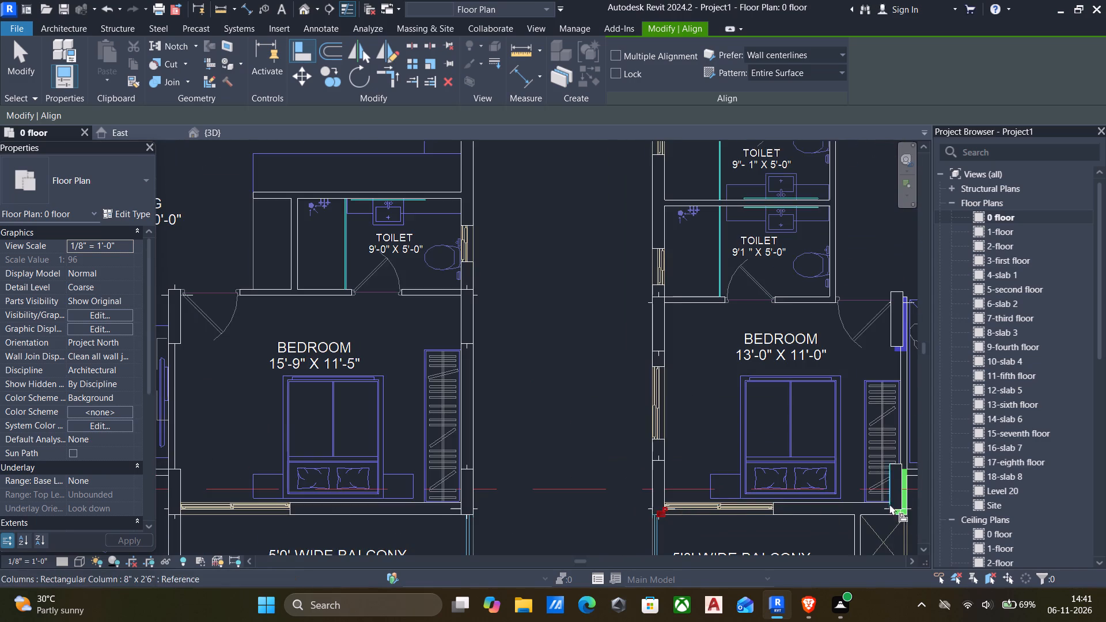
scroll(897, 505, up, 5)
scroll(900, 508, down, 7)
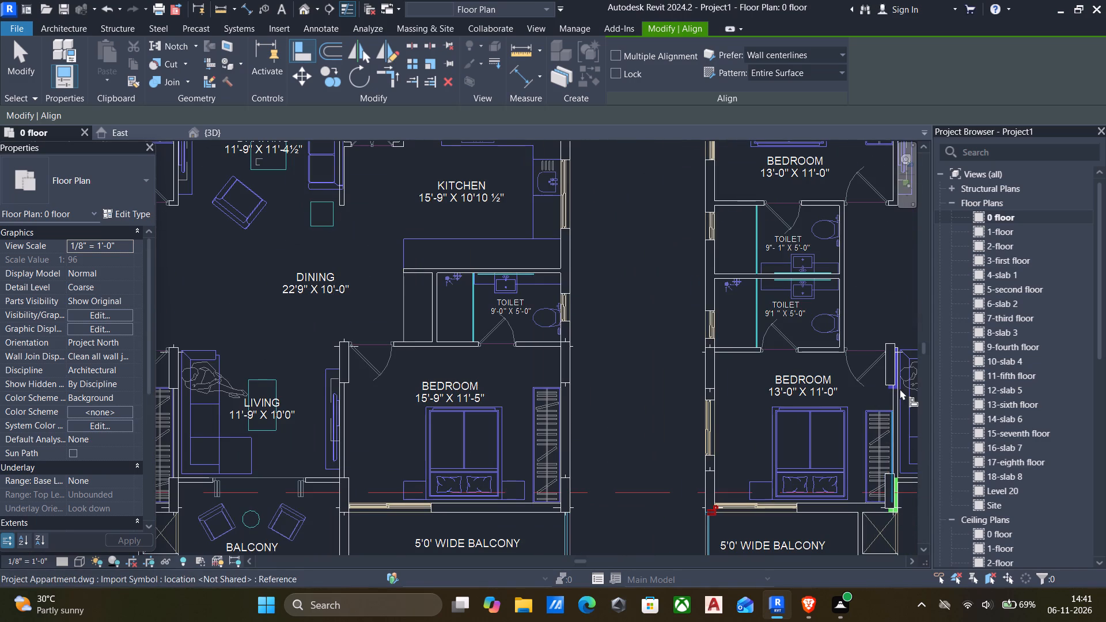
scroll(902, 483, up, 5)
scroll(904, 487, down, 5)
middle_drag(893, 480, 882, 477)
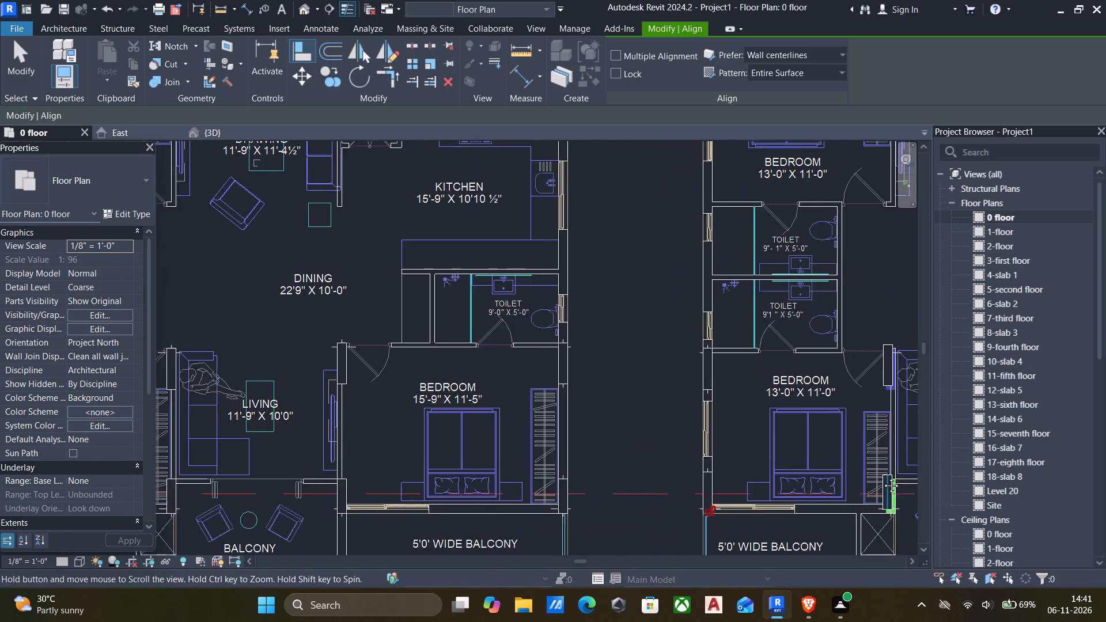
middle_drag(882, 477, 585, 394)
scroll(585, 394, up, 7)
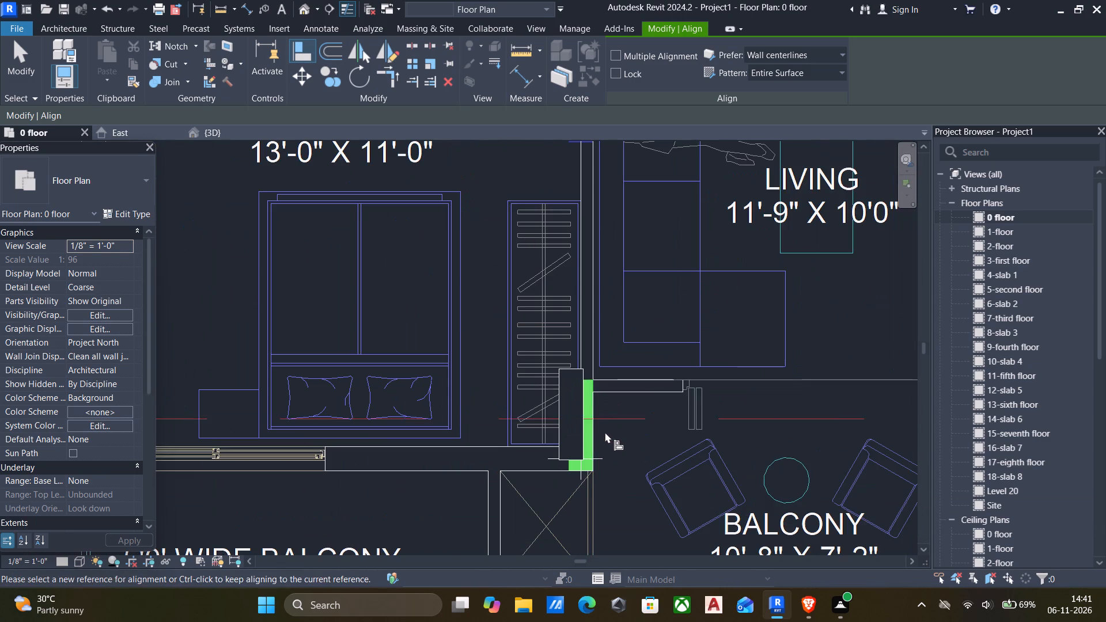
scroll(605, 433, up, 2)
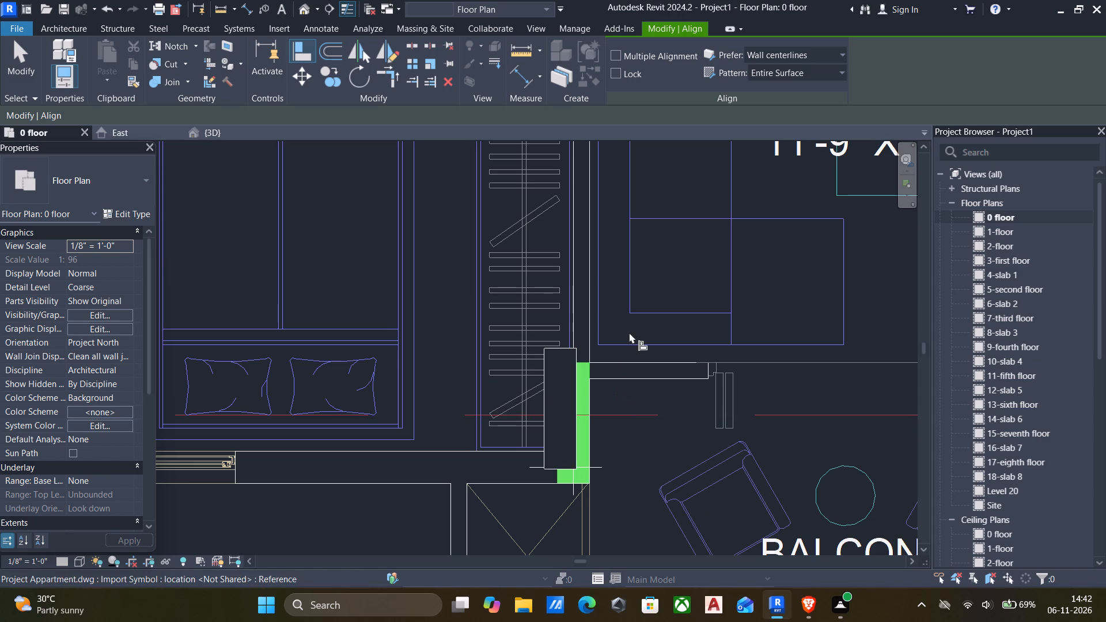
scroll(592, 431, up, 4)
click(590, 433)
click(565, 426)
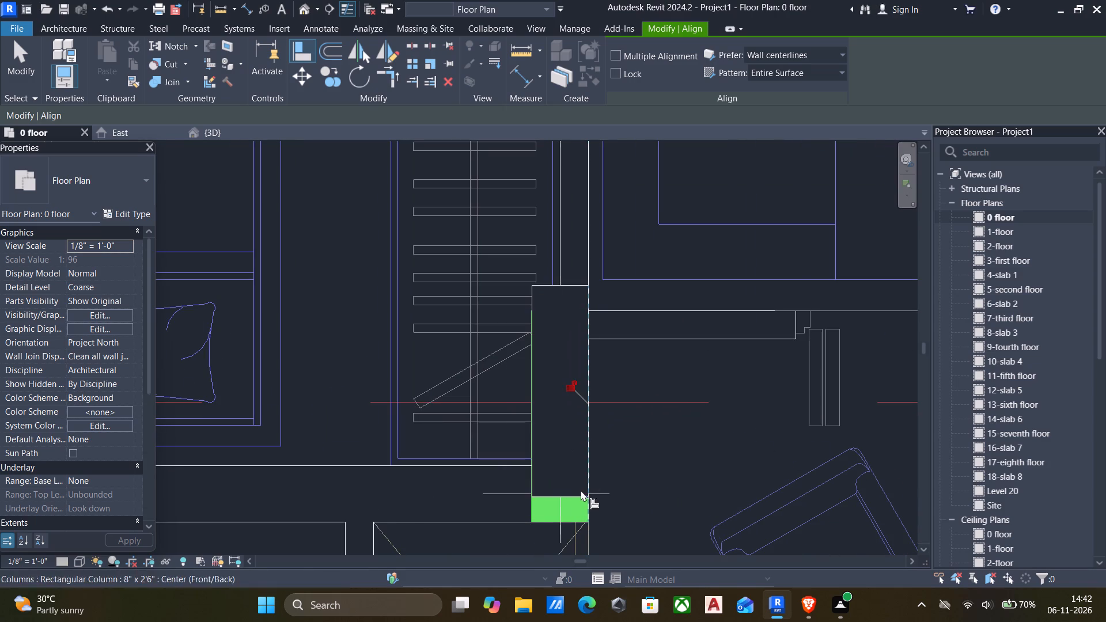
scroll(576, 514, up, 4)
click(560, 527)
click(560, 483)
Align the vertical 8" x 2'6" column between apartment 7's 10'-8" x 7'-2" balcony and the 15'-9" x 11'-5" bedroom with its green outline on both axes.
scroll(562, 479, down, 7)
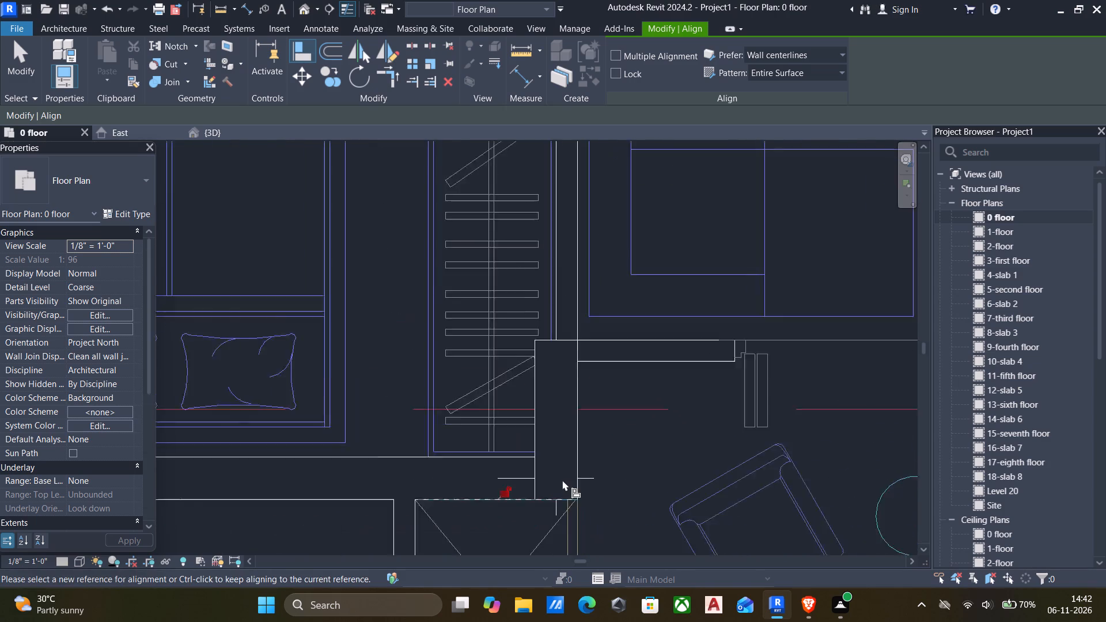
scroll(584, 452, down, 7)
scroll(681, 445, down, 4)
scroll(793, 457, up, 9)
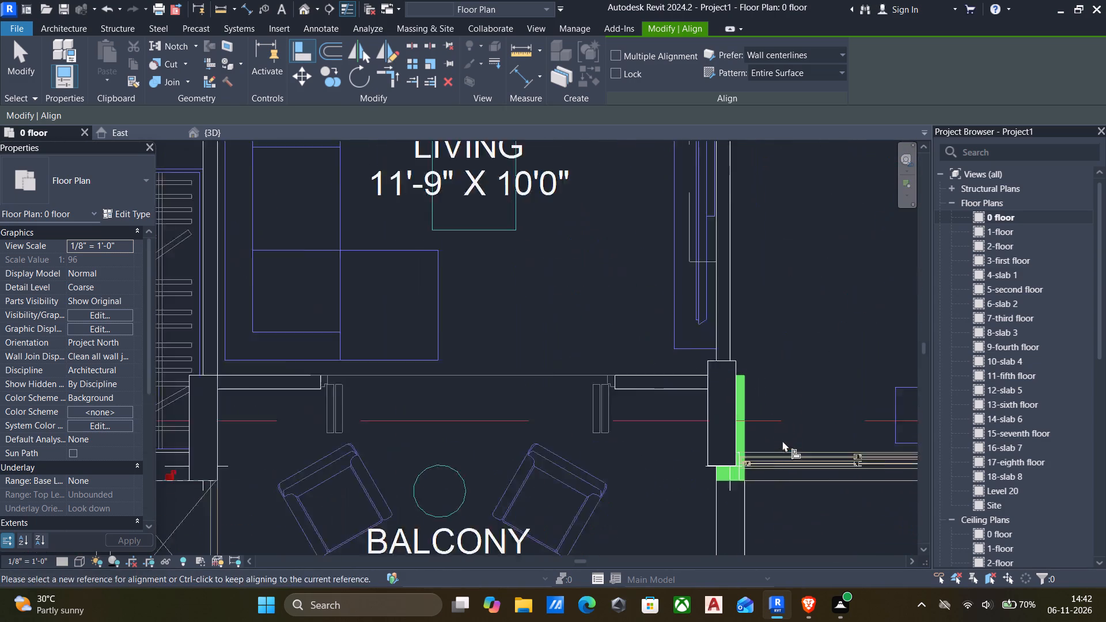
scroll(782, 441, up, 2)
scroll(733, 427, up, 5)
click(732, 427)
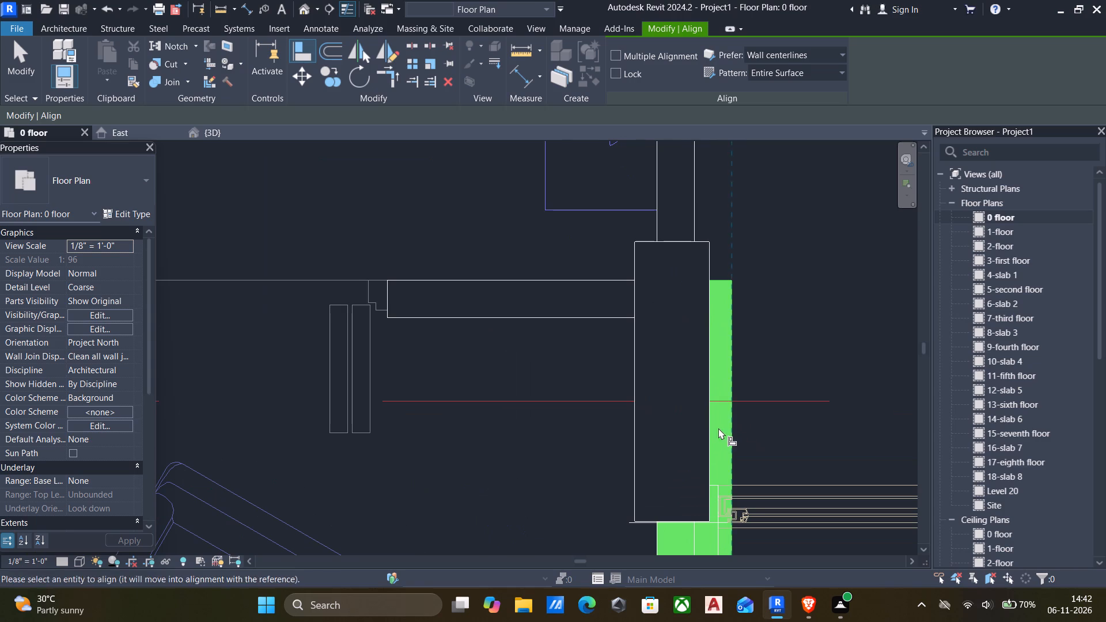
click(706, 428)
scroll(712, 461, down, 6)
scroll(700, 517, up, 6)
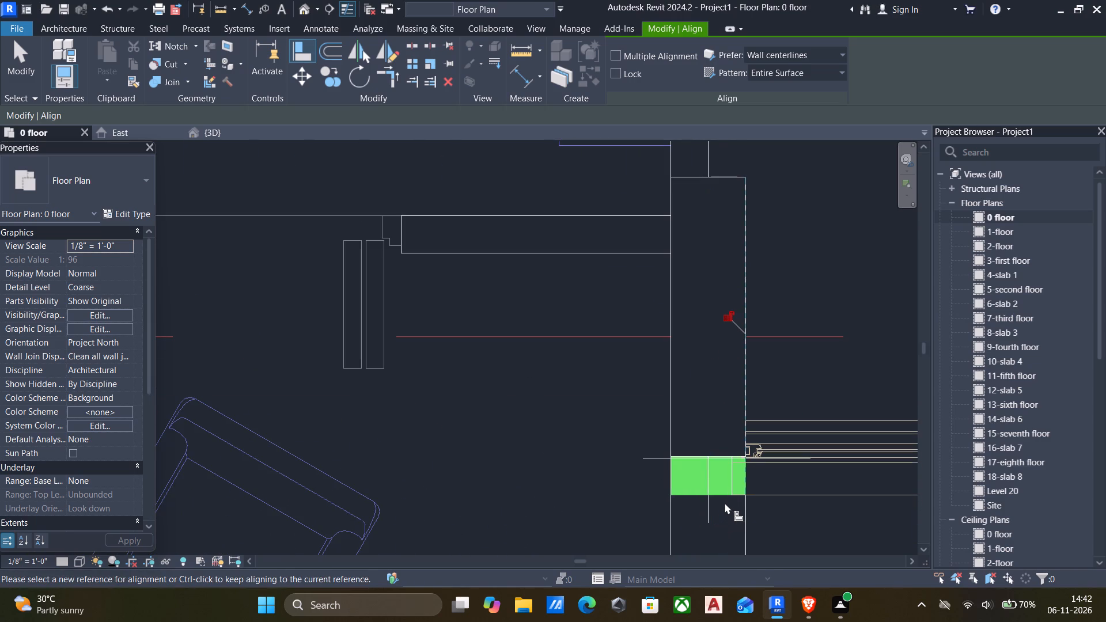
click(722, 496)
scroll(712, 454, up, 5)
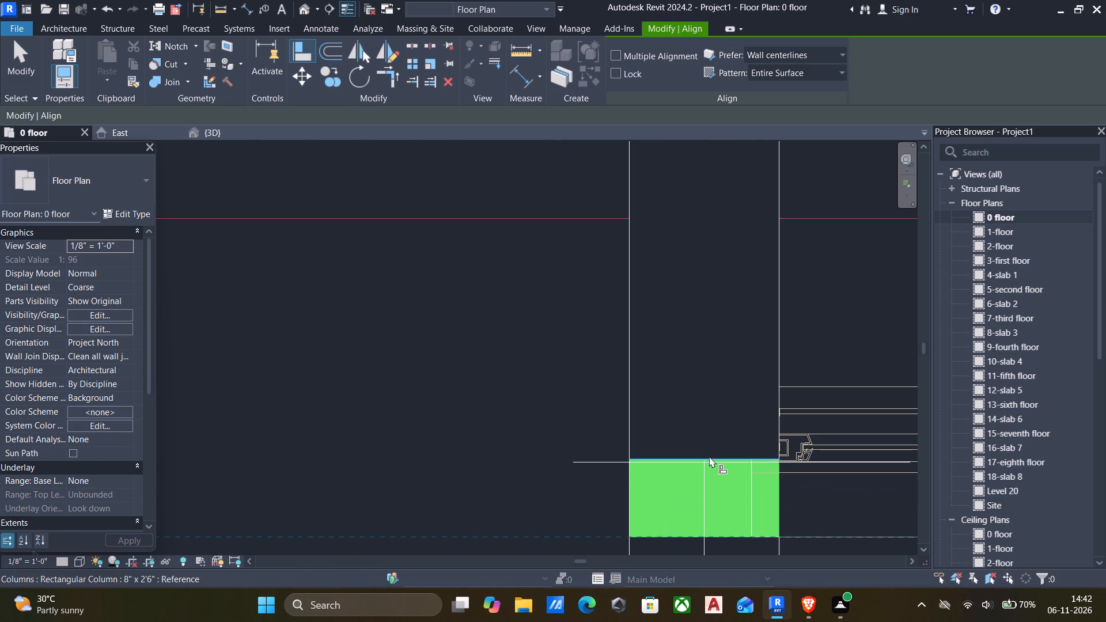
click(709, 456)
Align the vertical 8" x 2'6" column at the outer balcony corner of apartment 7's 15'-9" x 11'-5" bedroom with its green outline on both axes.
scroll(705, 461, down, 15)
scroll(699, 455, down, 6)
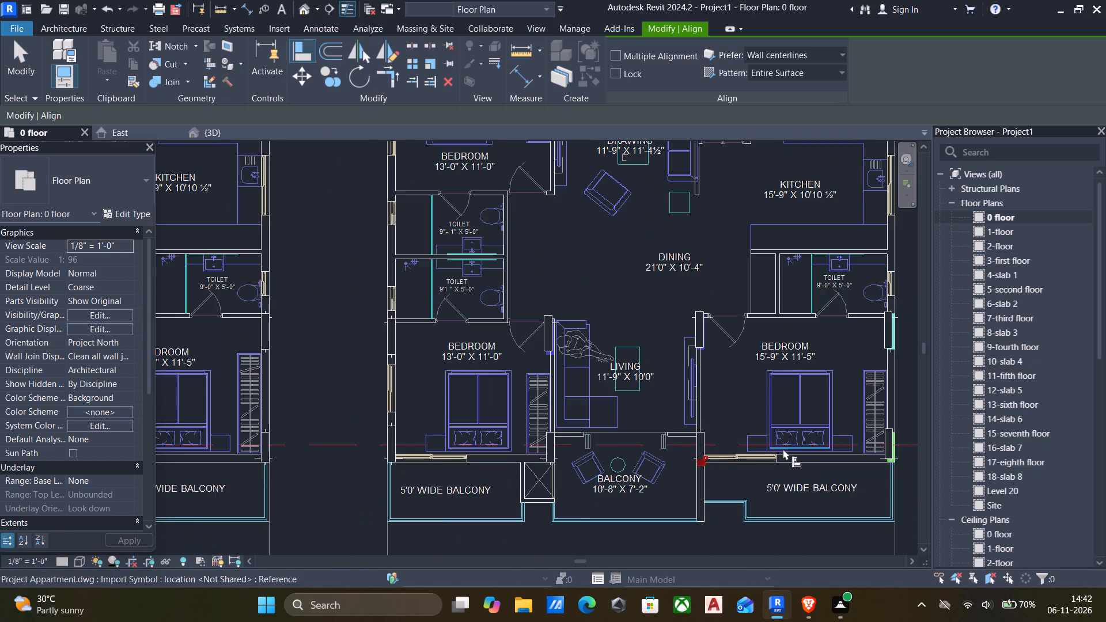
scroll(783, 449, down, 1)
scroll(897, 453, up, 12)
scroll(807, 445, up, 11)
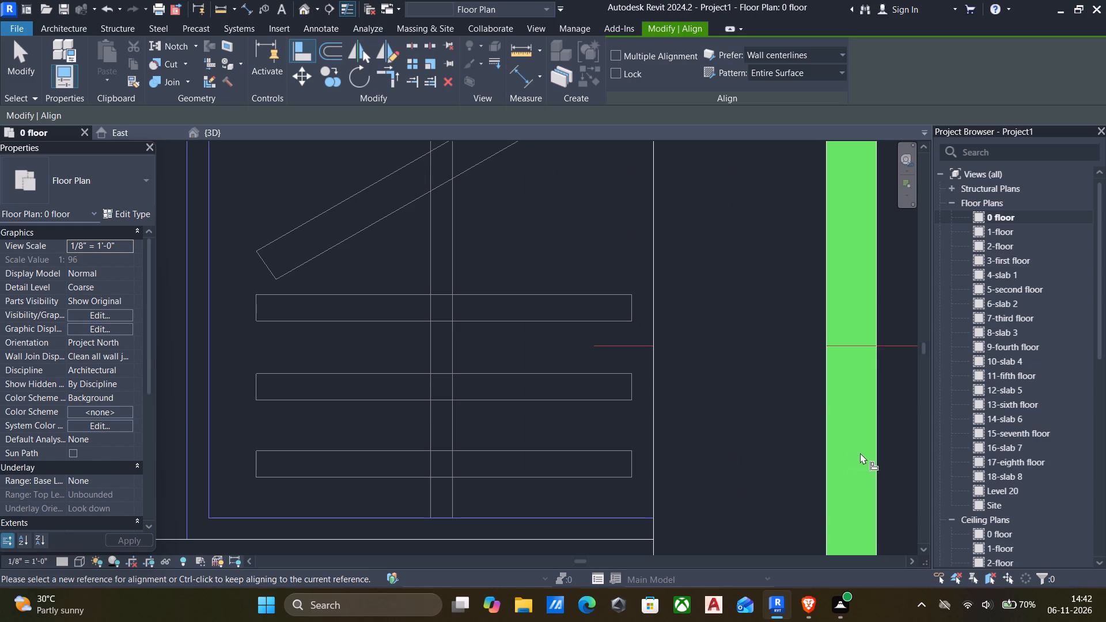
click(876, 453)
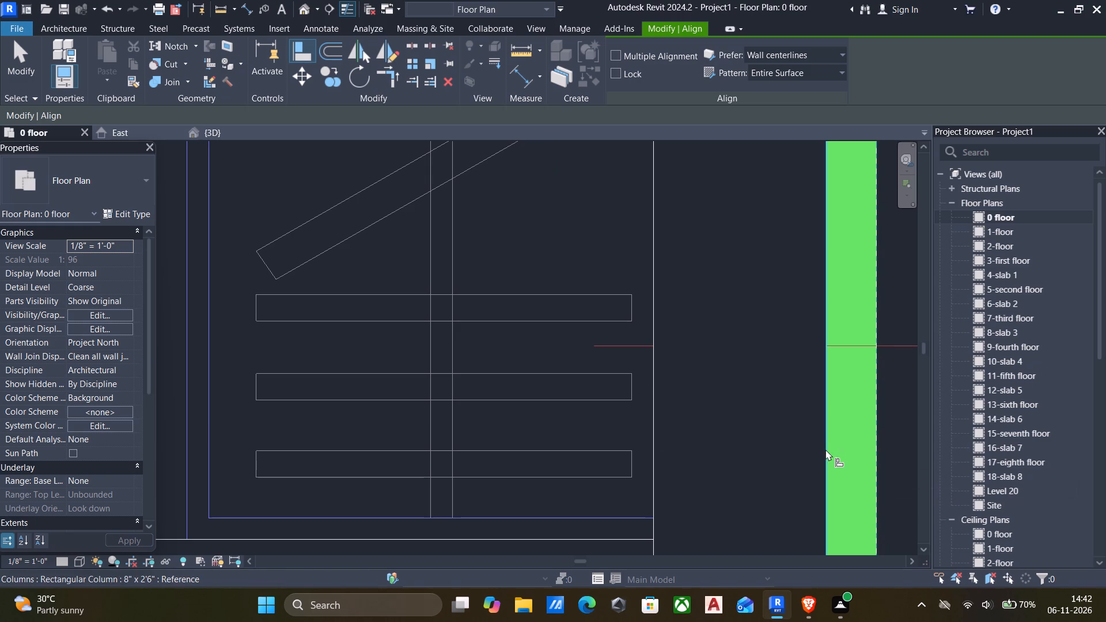
click(825, 449)
scroll(825, 453, down, 7)
scroll(818, 523, down, 6)
scroll(821, 542, up, 7)
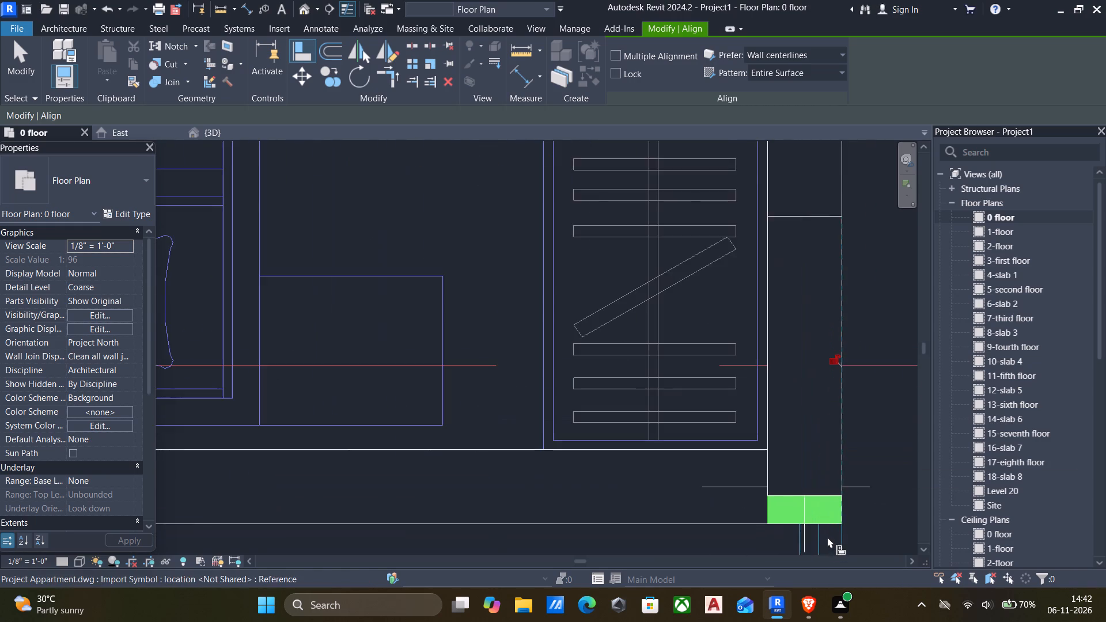
scroll(829, 533, up, 5)
click(829, 519)
click(814, 461)
Align the vertical column where apartment 7's 9'-0" x 5'-0" toilet meets the 15'-9" x 11'-5" bedroom's outer wall with its cyan outline on both axes.
scroll(814, 461, down, 2)
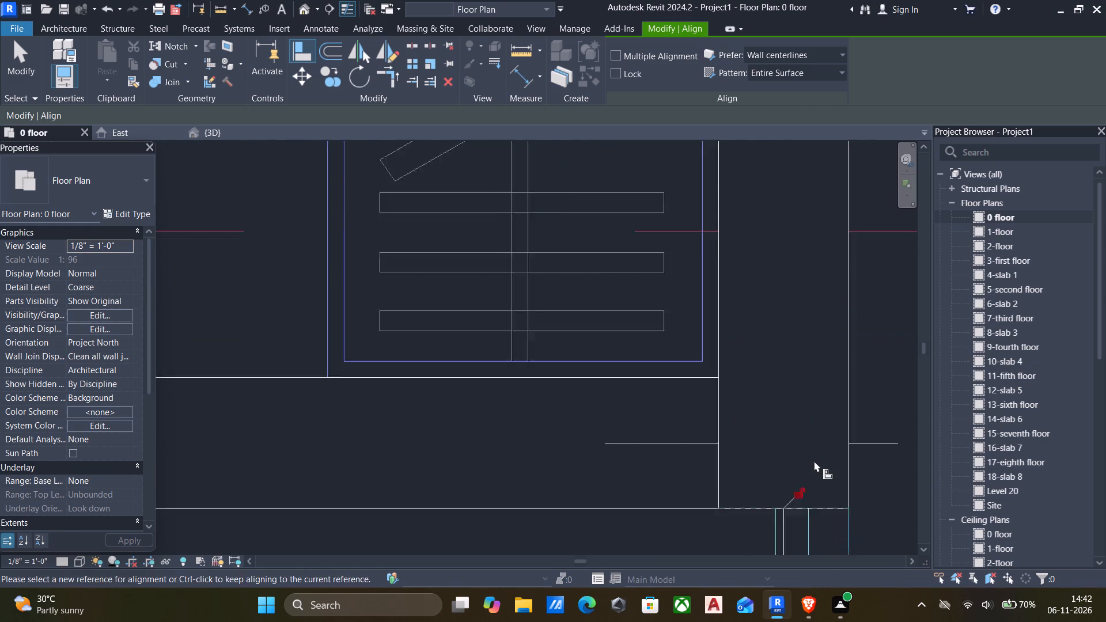
scroll(814, 461, down, 12)
scroll(849, 391, down, 5)
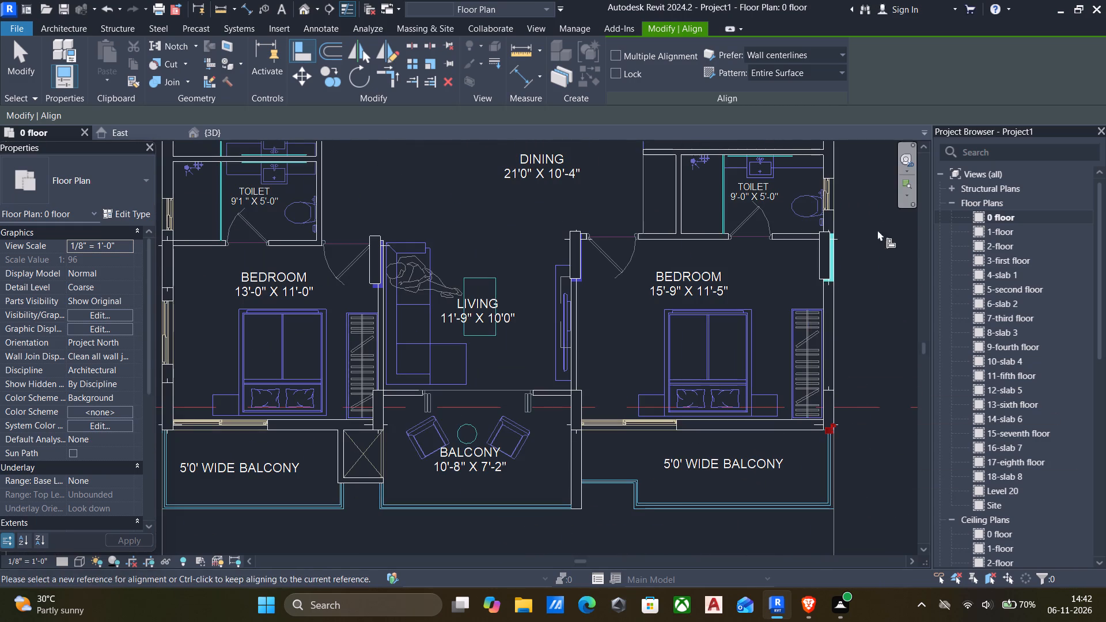
scroll(854, 216, up, 15)
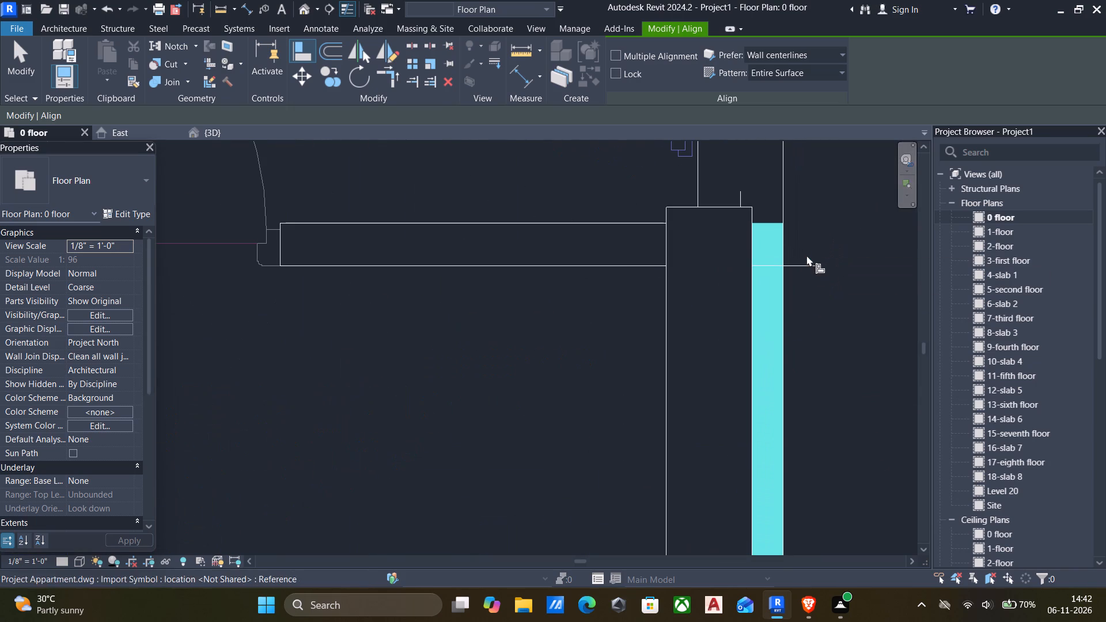
click(787, 305)
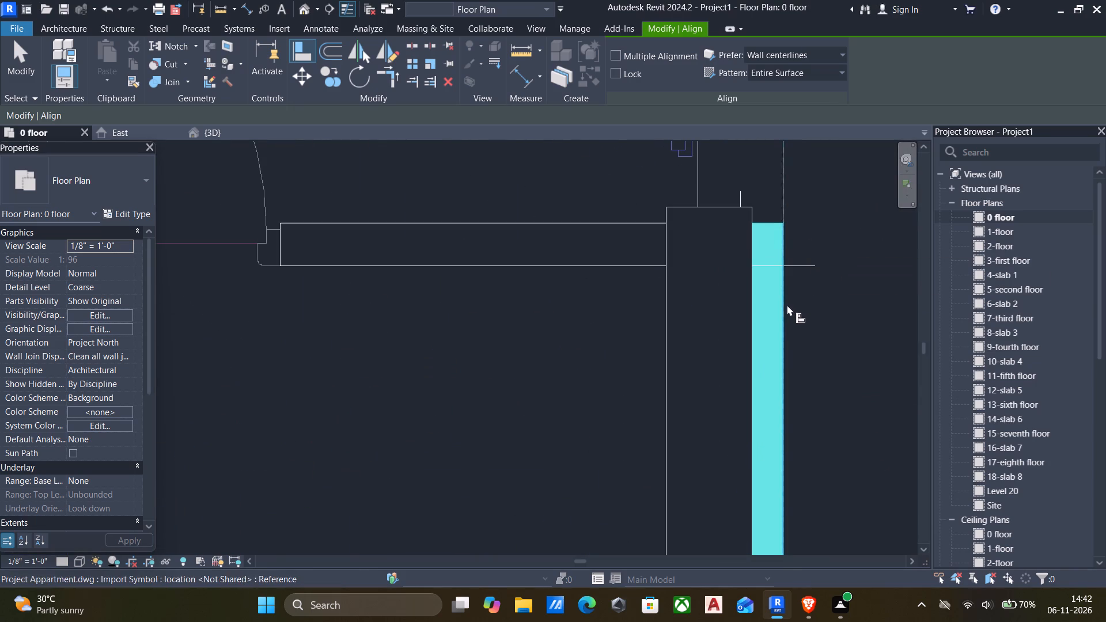
click(751, 305)
scroll(773, 284, down, 6)
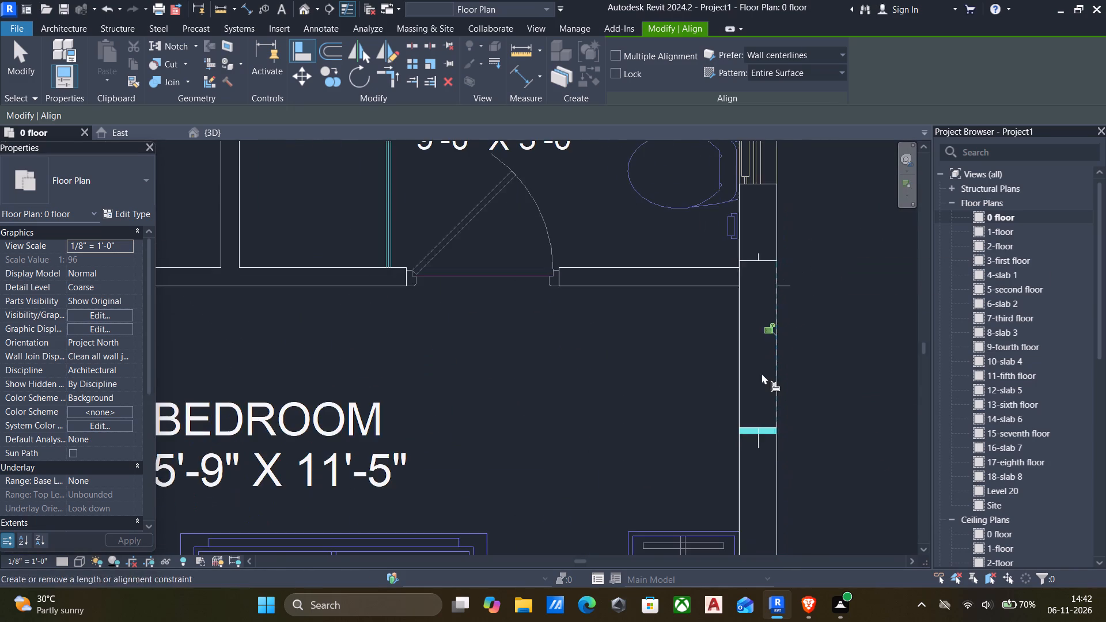
scroll(759, 449, up, 11)
click(788, 409)
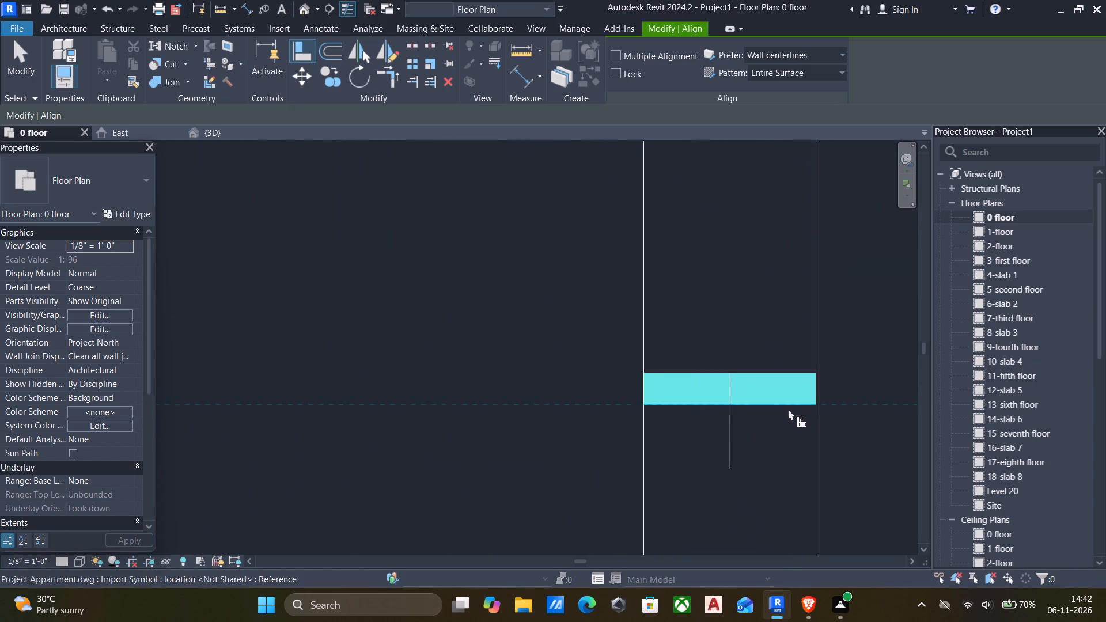
click(775, 377)
Examine the columns and coloured outlines across apartments 7 and 6, ending the Align command and dismissing the save reminder without saving.
scroll(775, 377, down, 17)
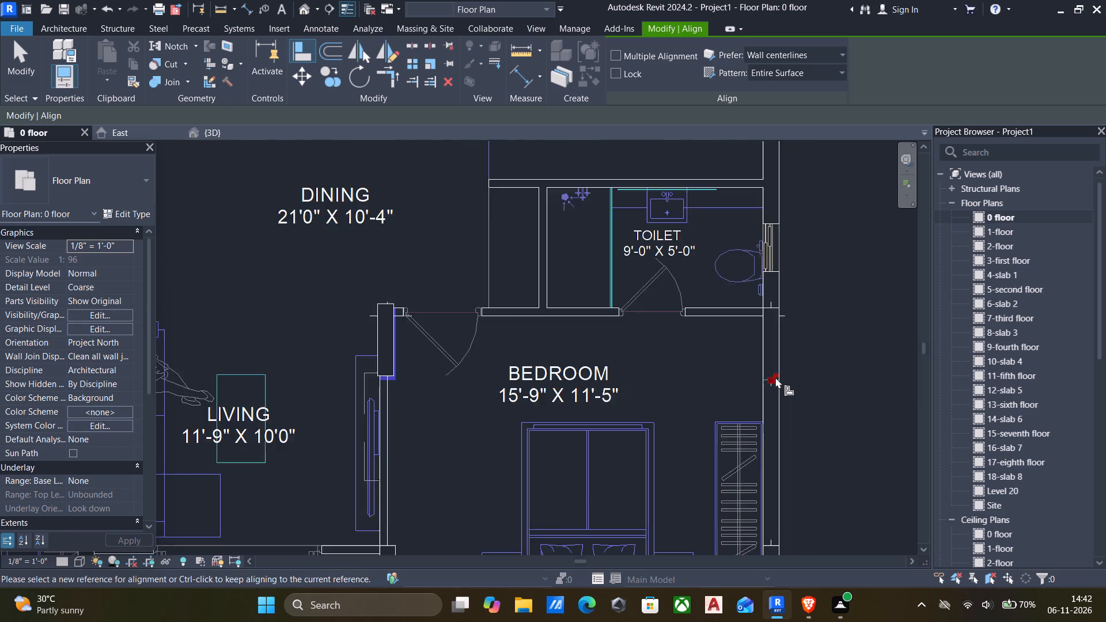
scroll(775, 377, down, 7)
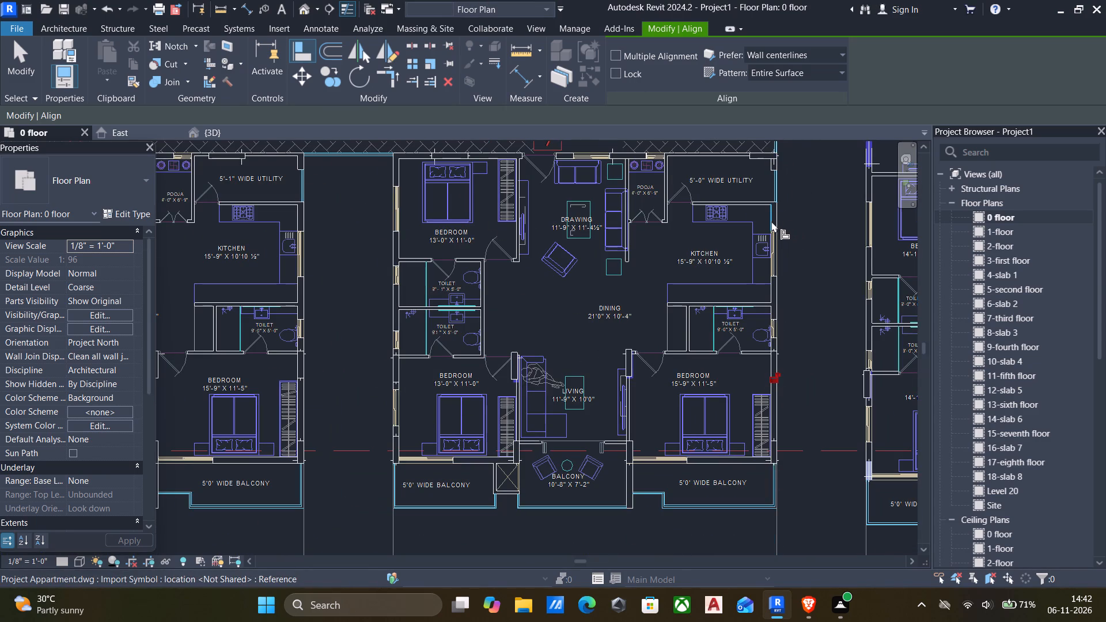
scroll(630, 270, down, 4)
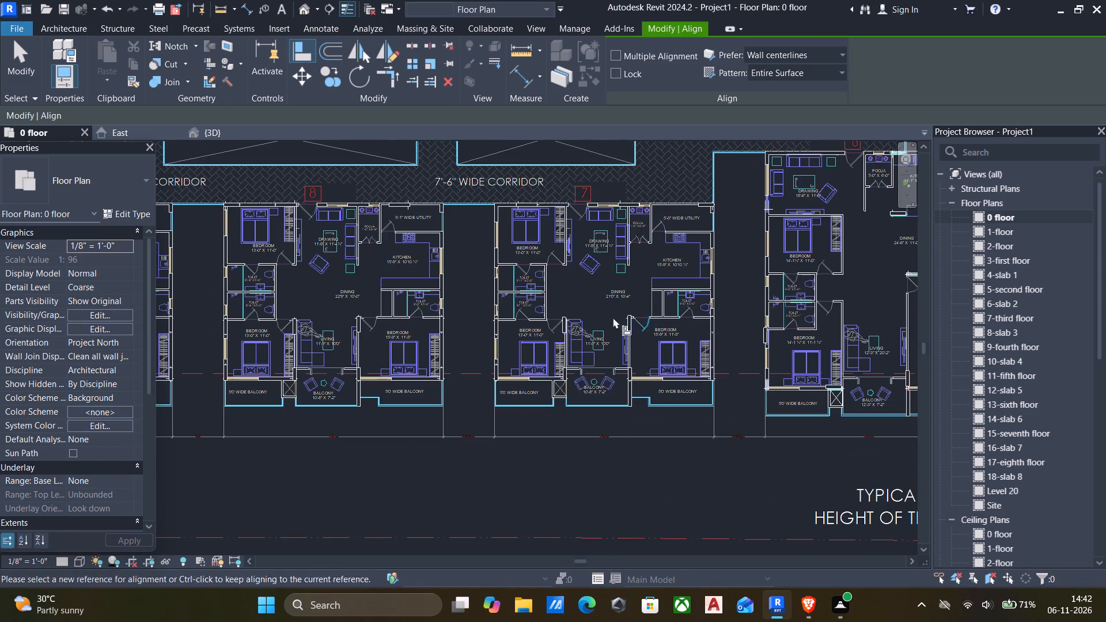
scroll(559, 268, down, 5)
scroll(688, 230, up, 4)
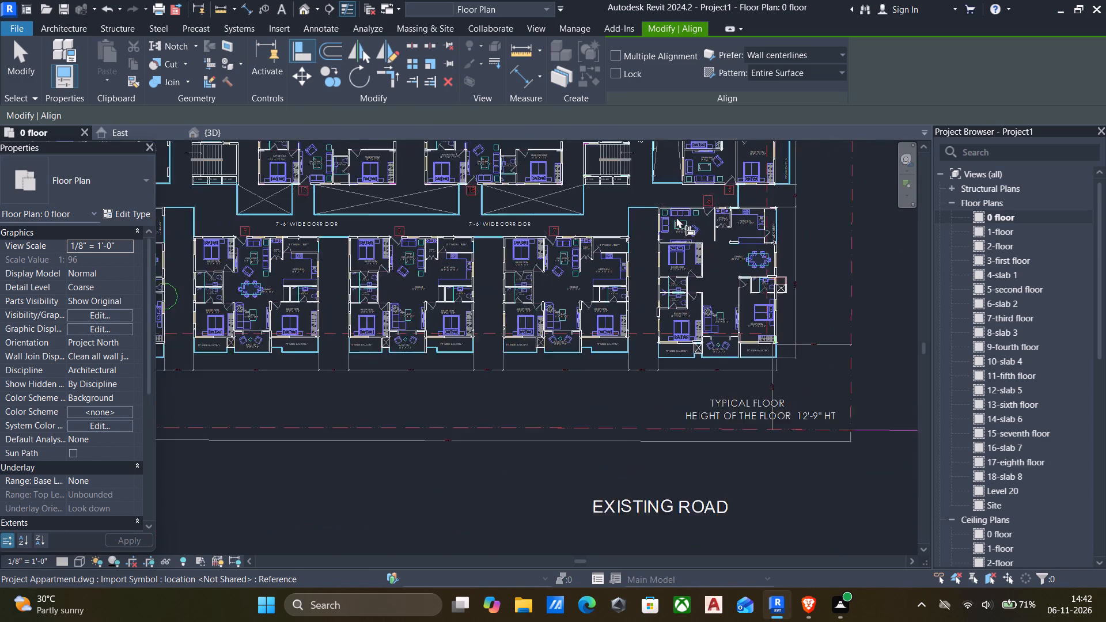
scroll(668, 208, up, 10)
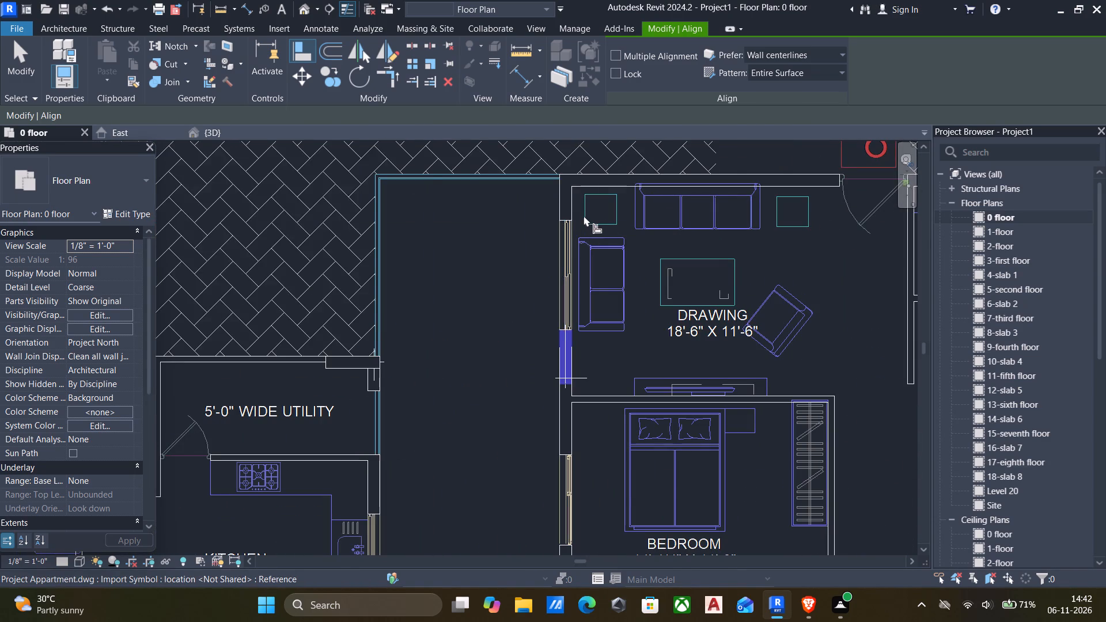
scroll(587, 215, down, 5)
scroll(823, 199, up, 4)
scroll(789, 198, down, 4)
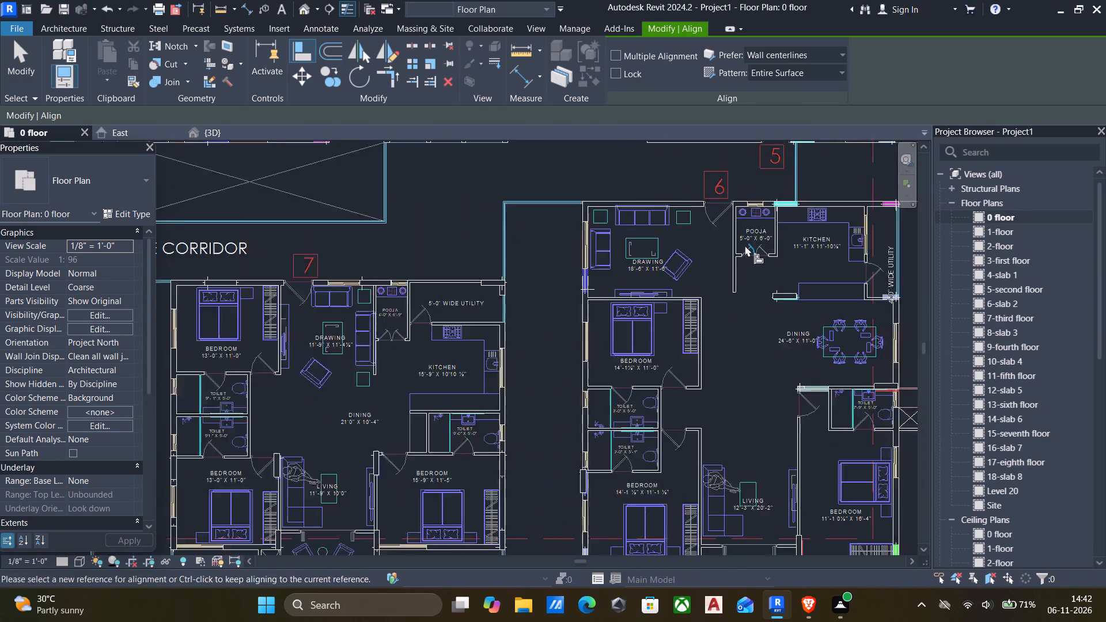
scroll(745, 245, down, 3)
scroll(715, 268, up, 1)
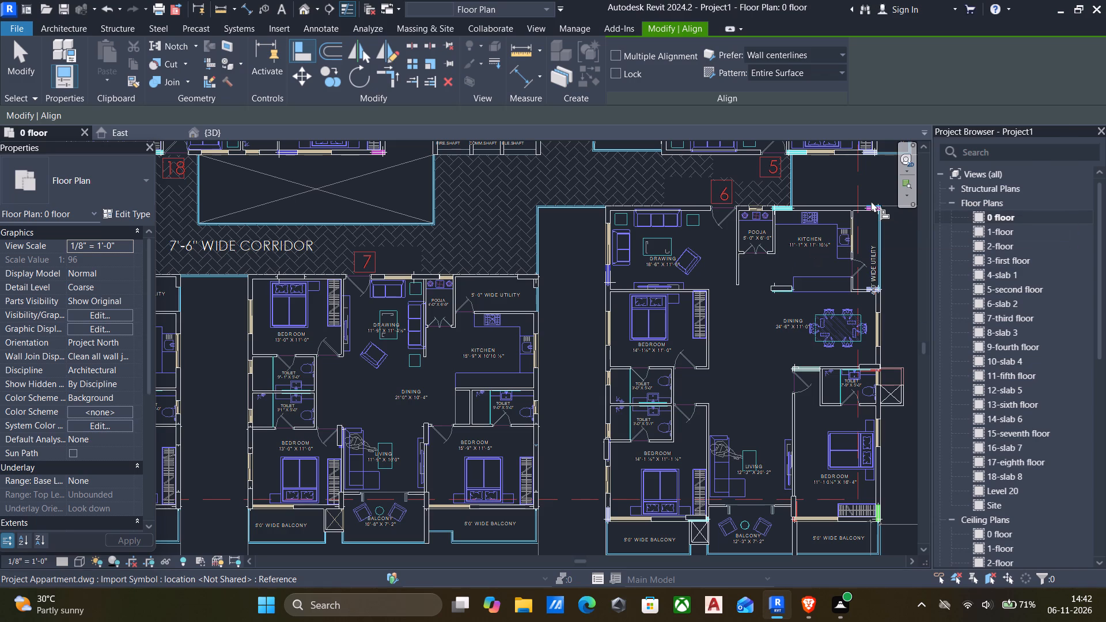
scroll(854, 210, down, 2)
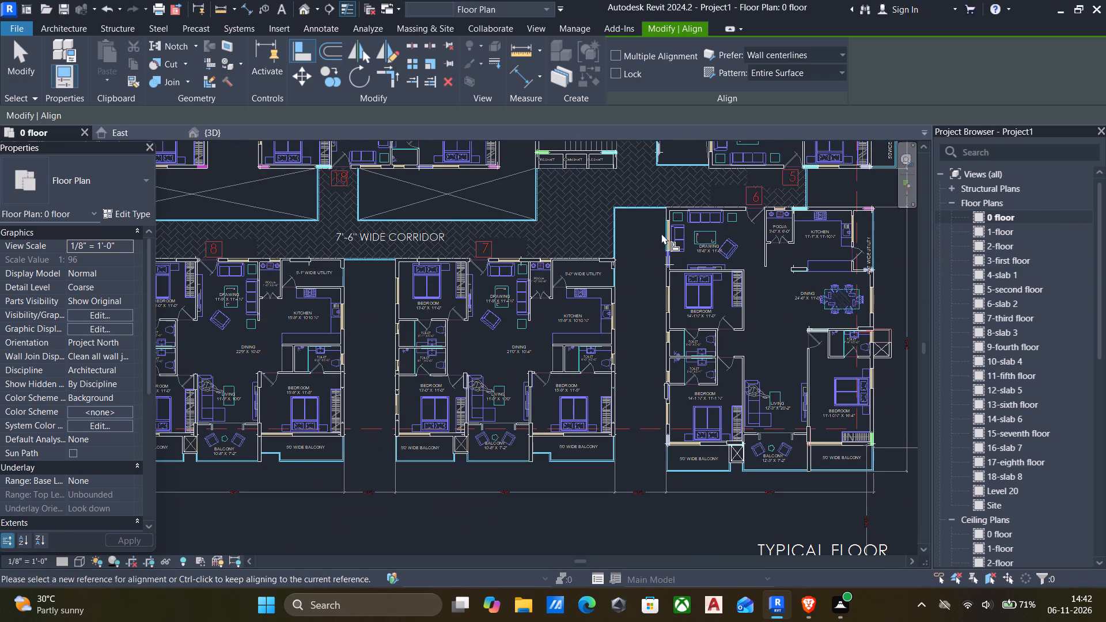
key(Escape)
key(Escape)
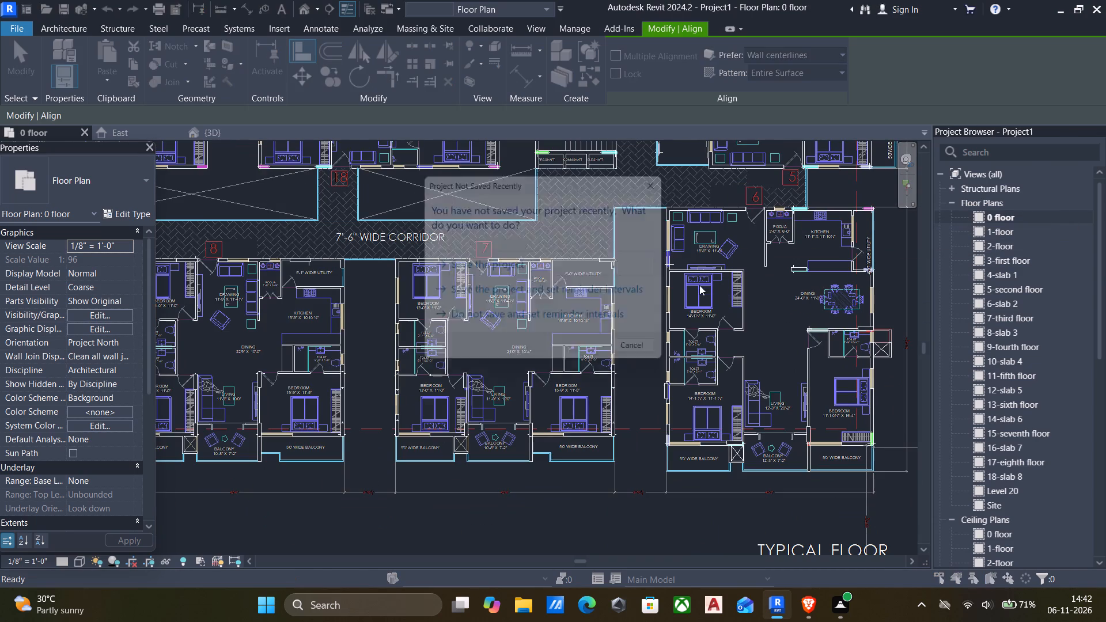
click(634, 355)
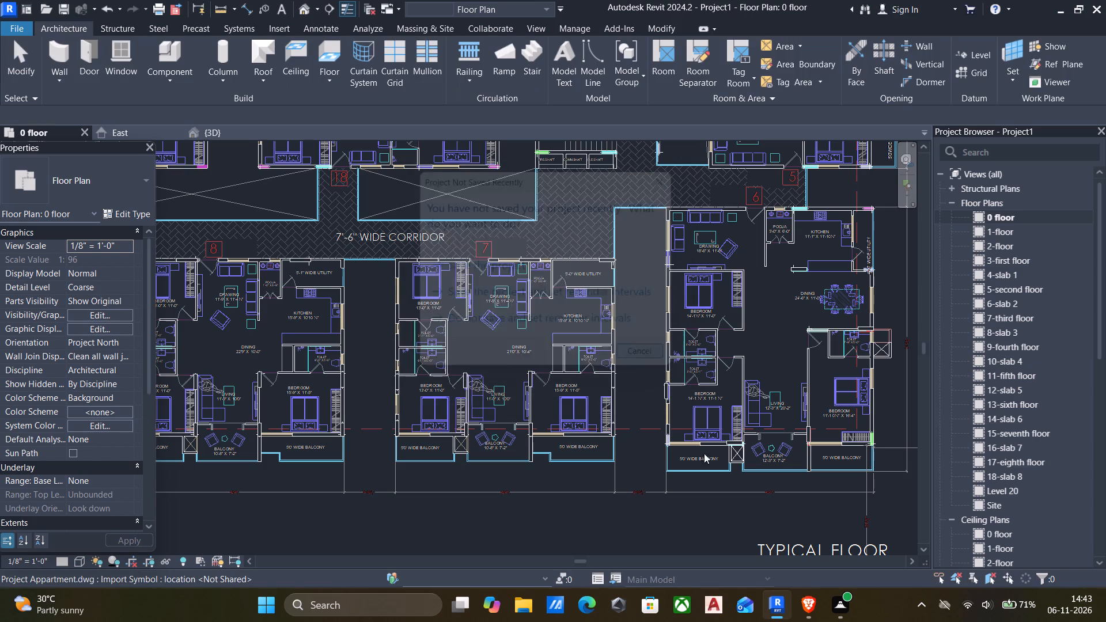
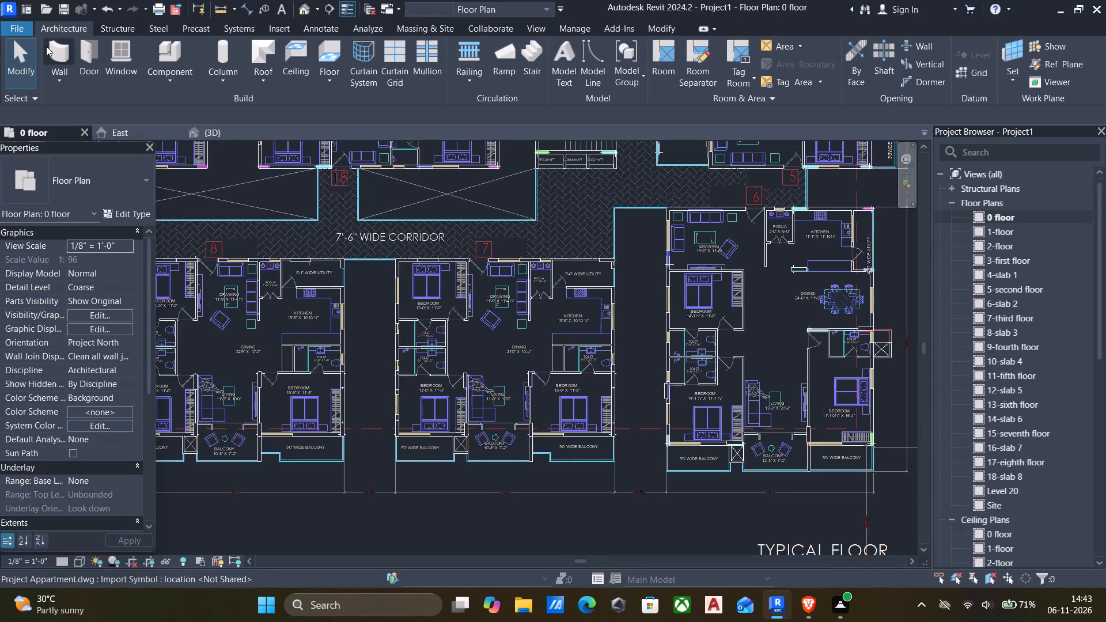
Place an 8" x 3' rectangular architectural column on the corridor-side wall between flat 6's pooja and kitchen.
click(207, 77)
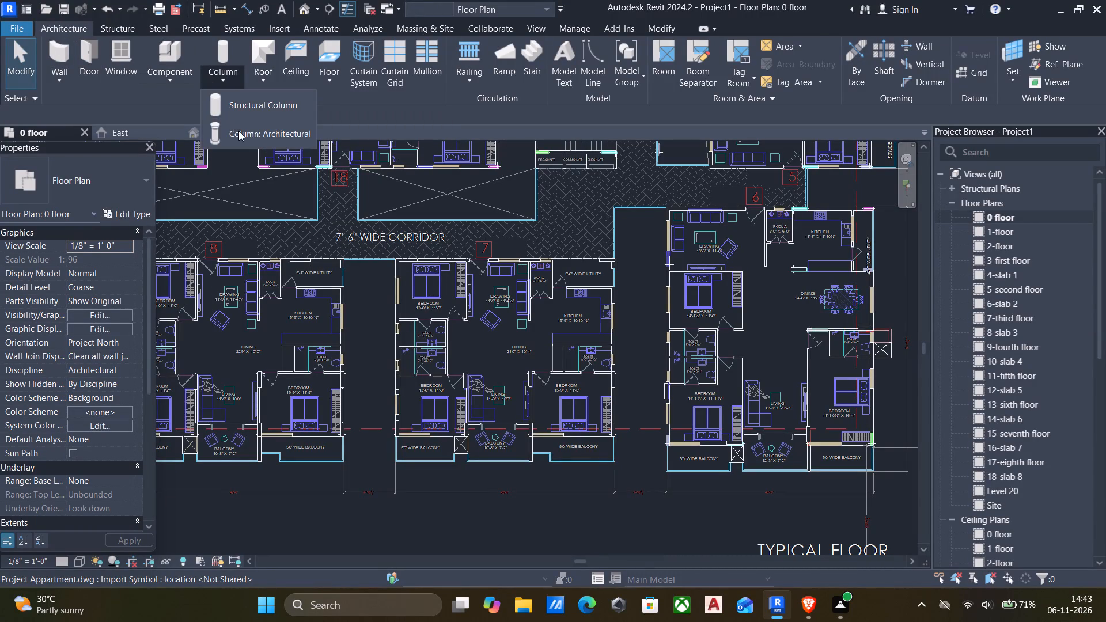
click(238, 131)
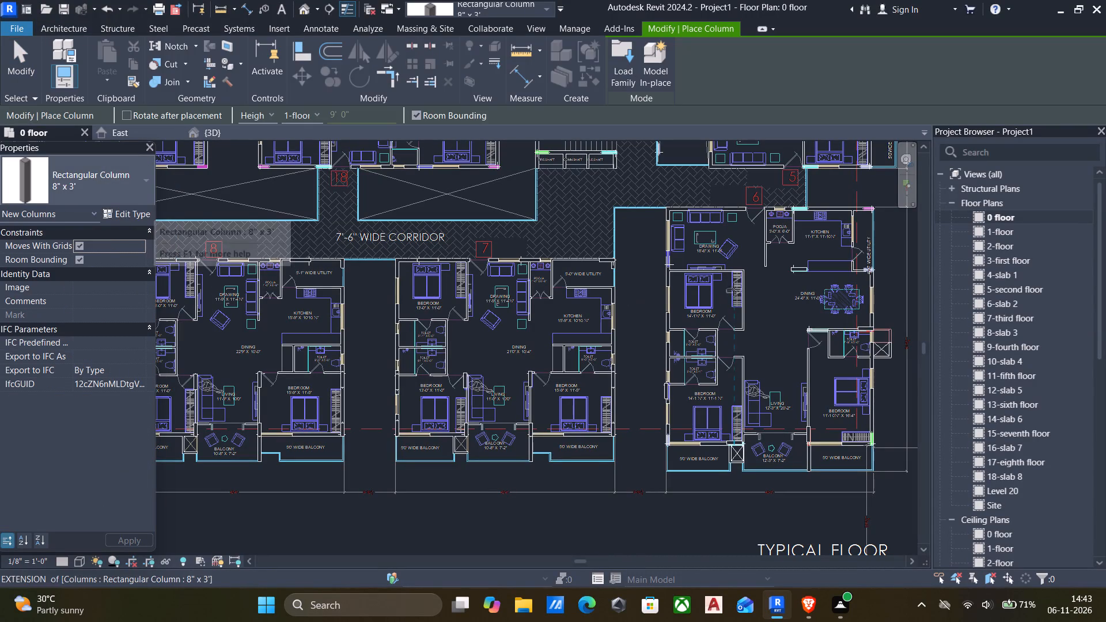
scroll(735, 286, up, 5)
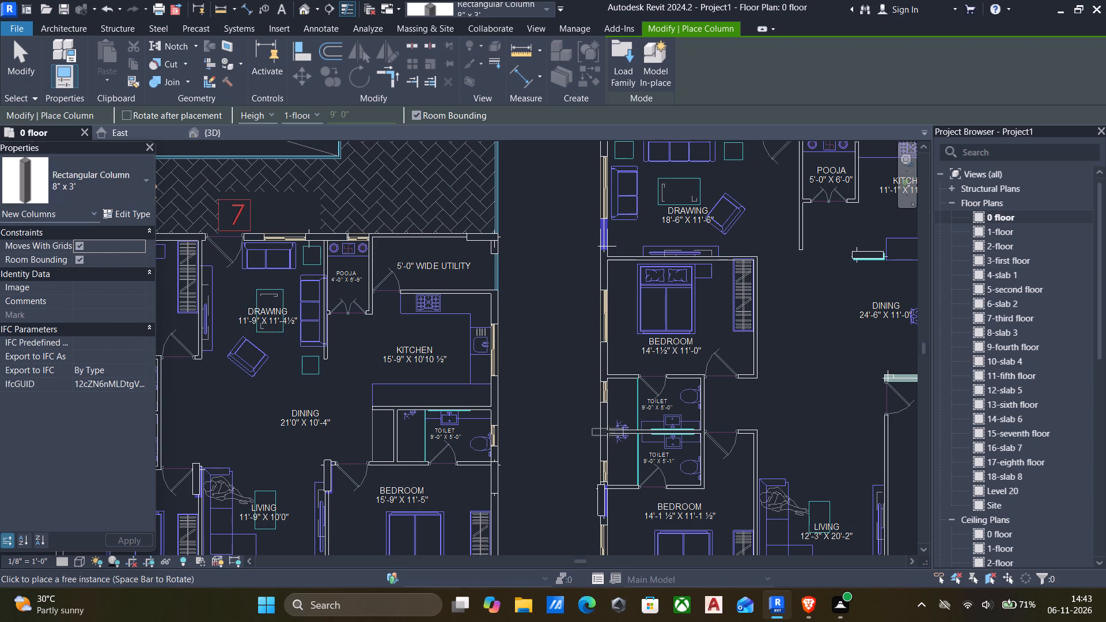
scroll(618, 452, down, 3)
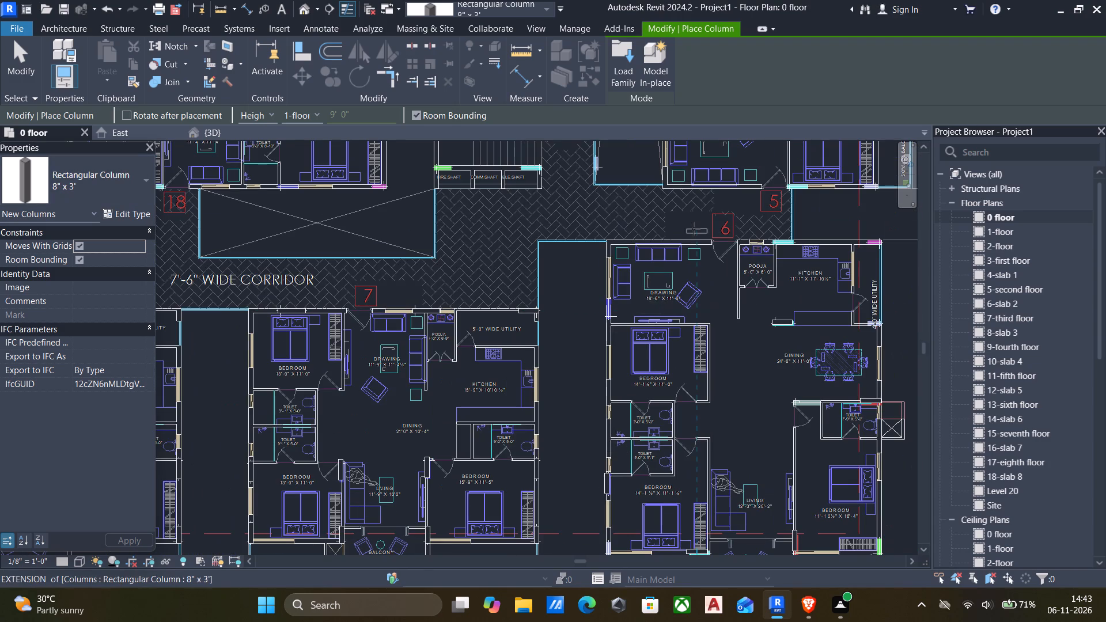
scroll(787, 245, up, 9)
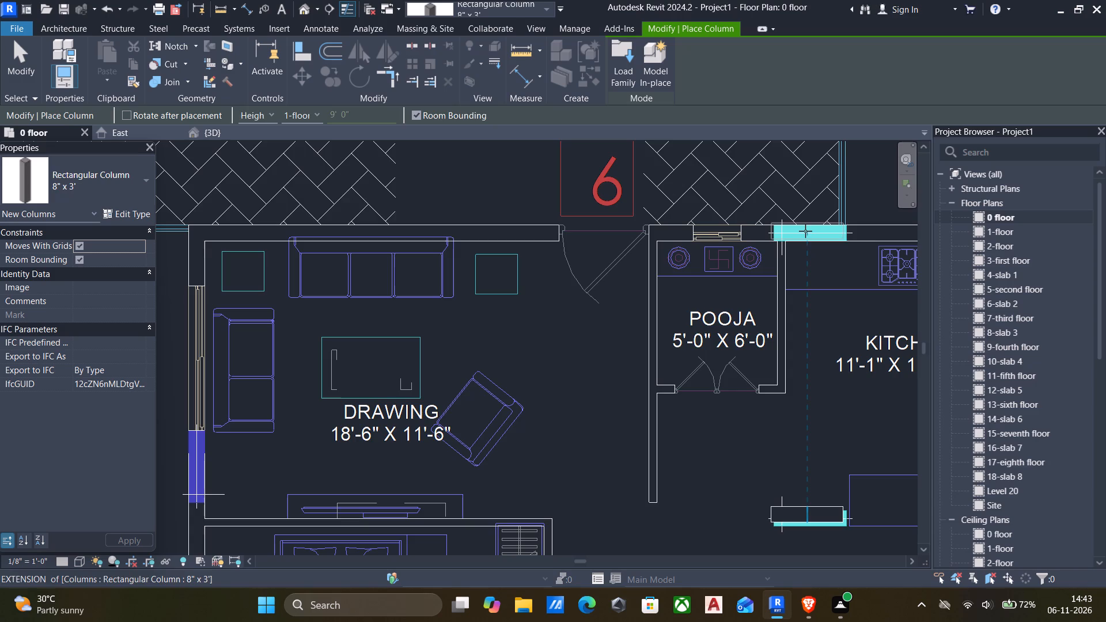
click(805, 231)
Examine the marked column positions around flat 6, from the kitchen and utility down to the bedrooms and balconies.
scroll(805, 237, down, 12)
middle_drag(843, 271, 644, 286)
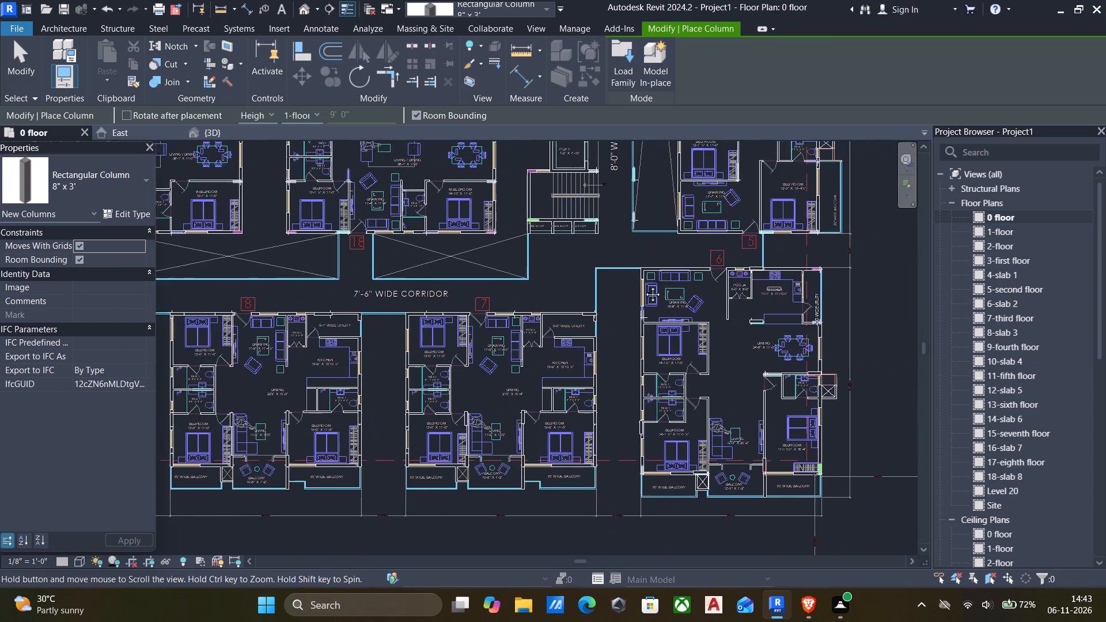
middle_drag(644, 286, 627, 285)
scroll(706, 288, up, 6)
scroll(655, 260, up, 6)
scroll(629, 244, down, 7)
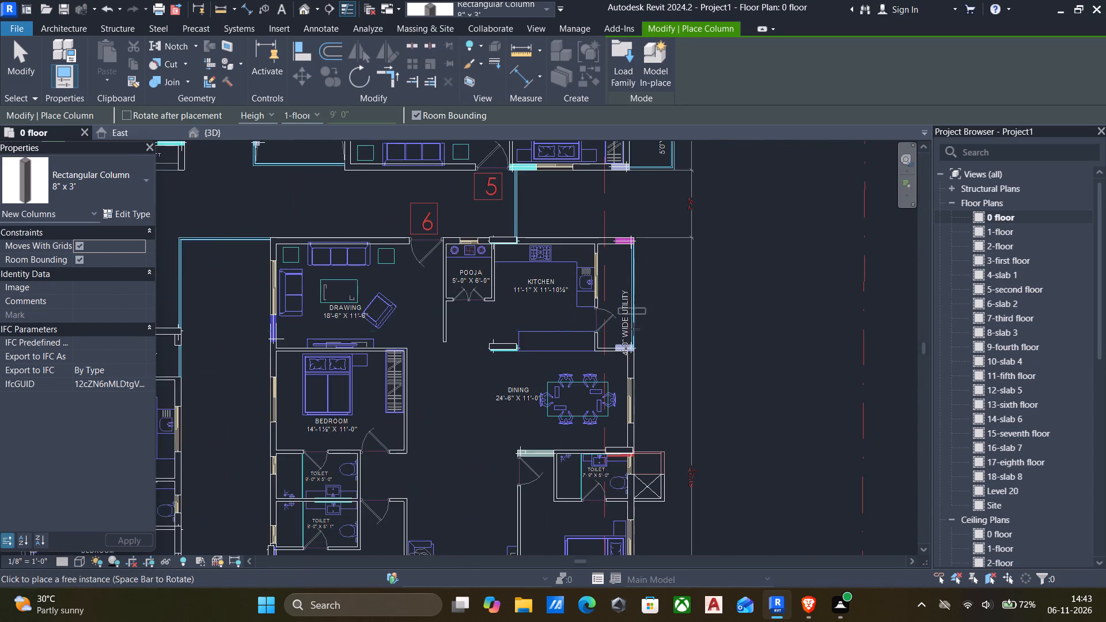
scroll(635, 344, up, 5)
scroll(615, 350, down, 6)
middle_drag(488, 362, 612, 320)
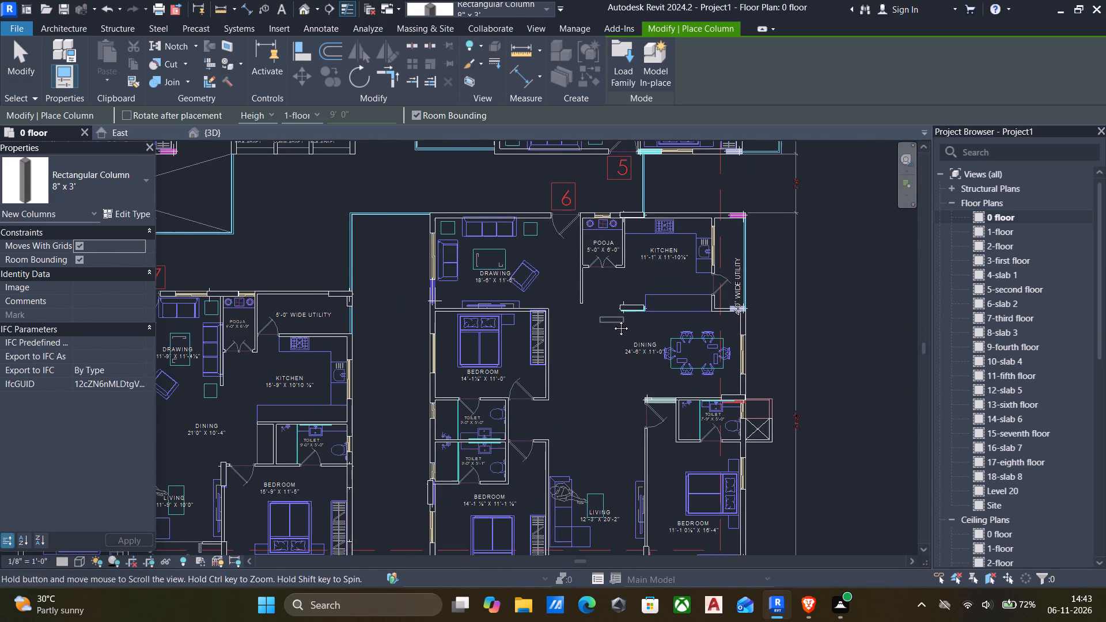
middle_drag(612, 320, 614, 319)
scroll(722, 418, up, 5)
scroll(725, 419, down, 6)
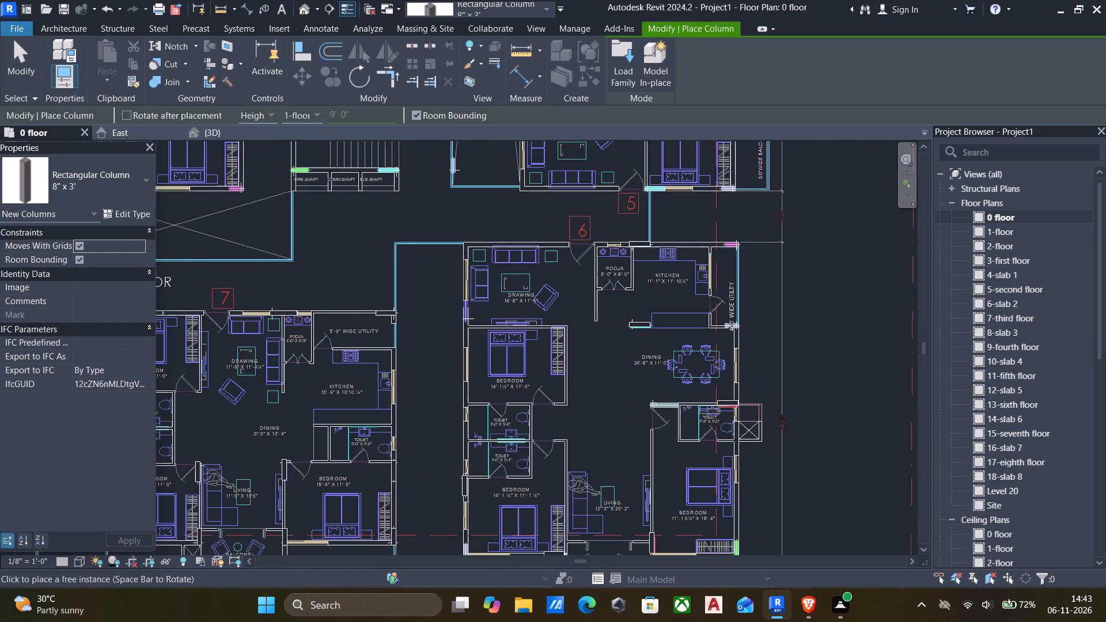
scroll(708, 432, down, 3)
scroll(726, 519, down, 1)
middle_drag(726, 519, 732, 468)
scroll(722, 476, up, 6)
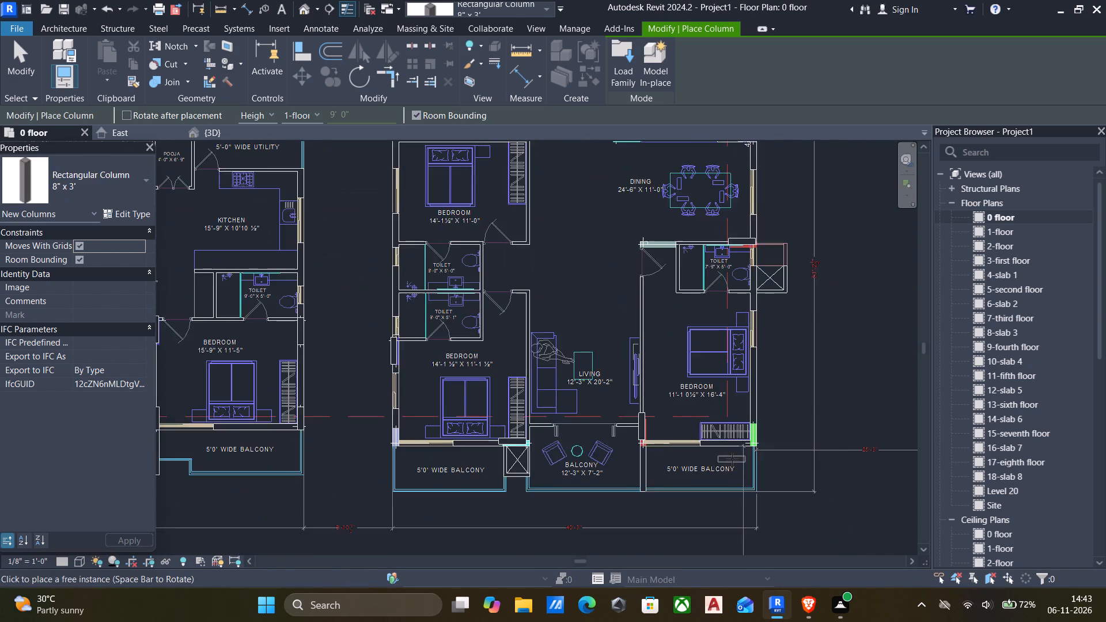
scroll(732, 458, up, 9)
key(space)
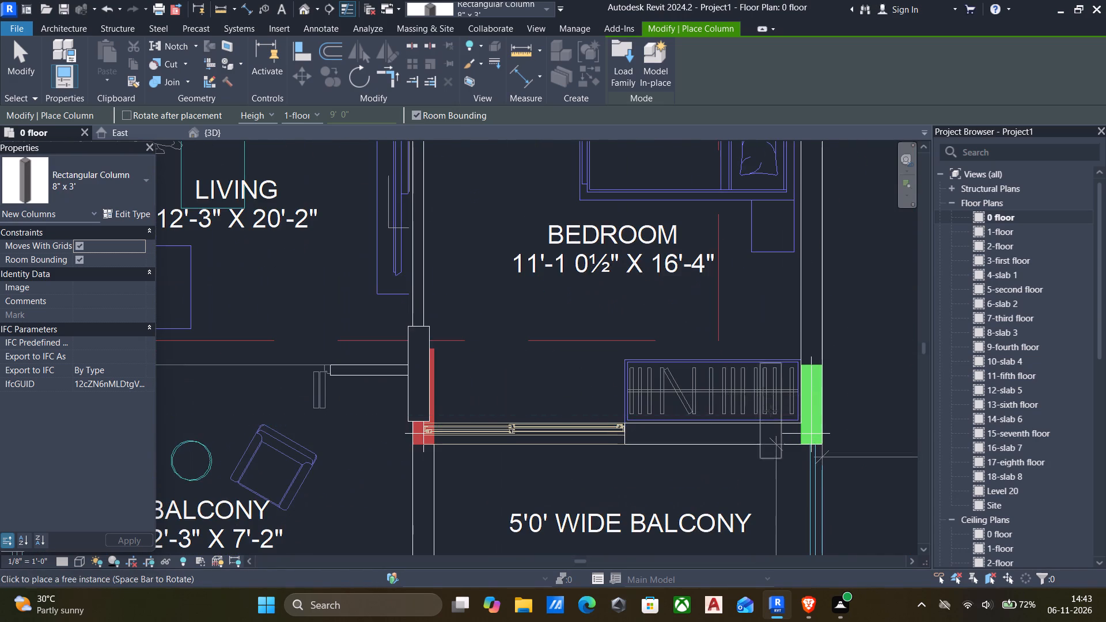
scroll(819, 413, up, 3)
scroll(683, 390, down, 5)
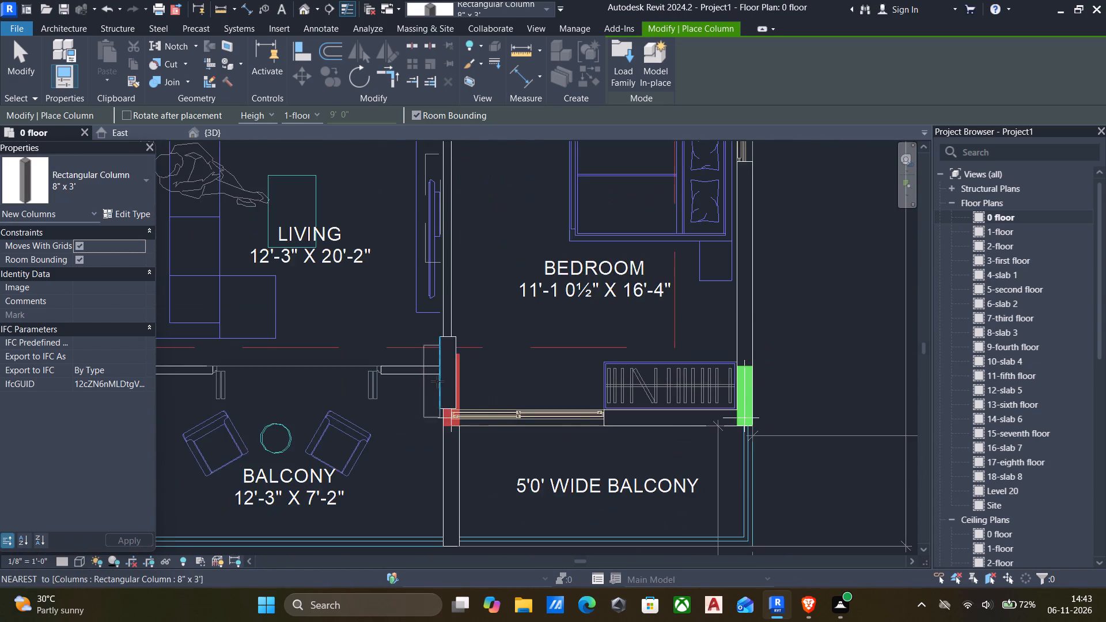
scroll(437, 381, down, 6)
scroll(528, 396, down, 4)
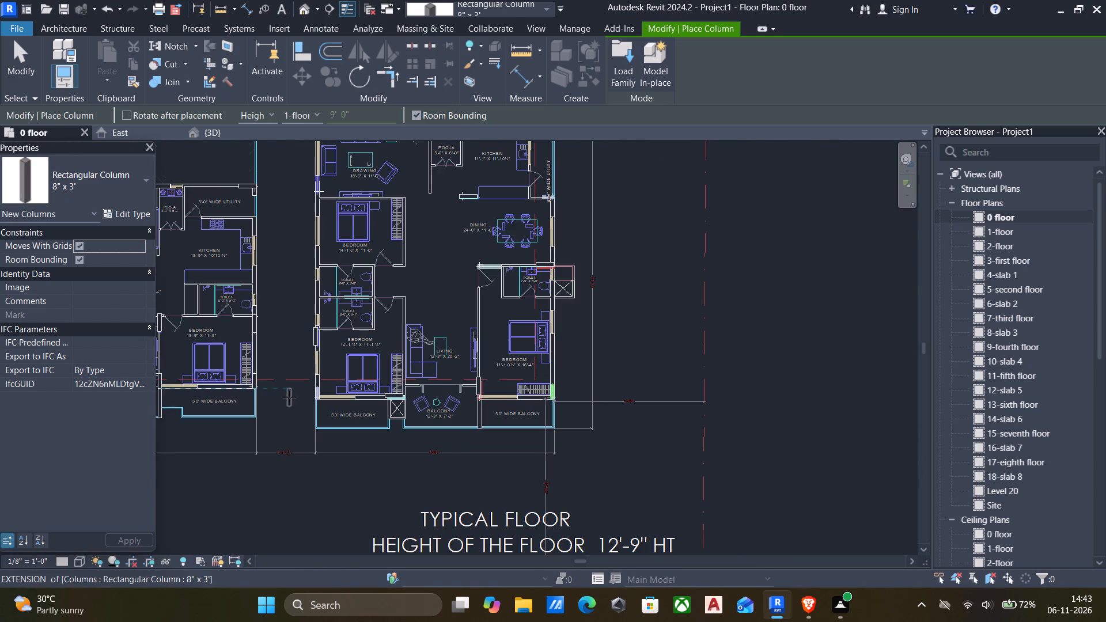
scroll(289, 395, up, 9)
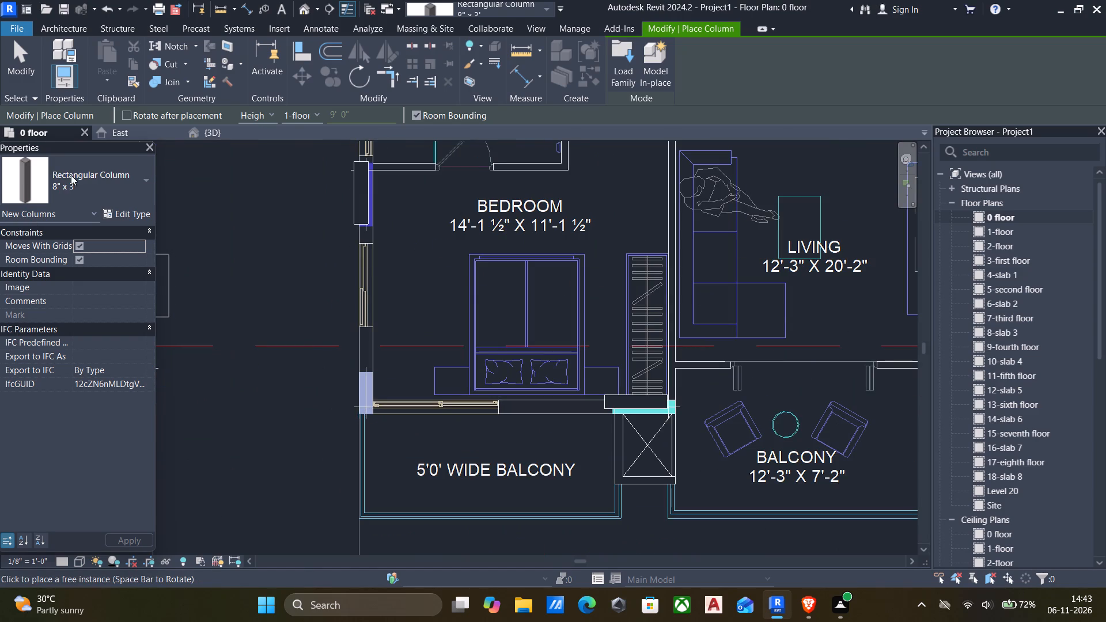
Place an 8" x 2'6" rectangular column, rotated lengthwise along the wall, on the green mark beside flat 6's bedroom wardrobe.
click(71, 175)
click(66, 264)
scroll(343, 374, up, 2)
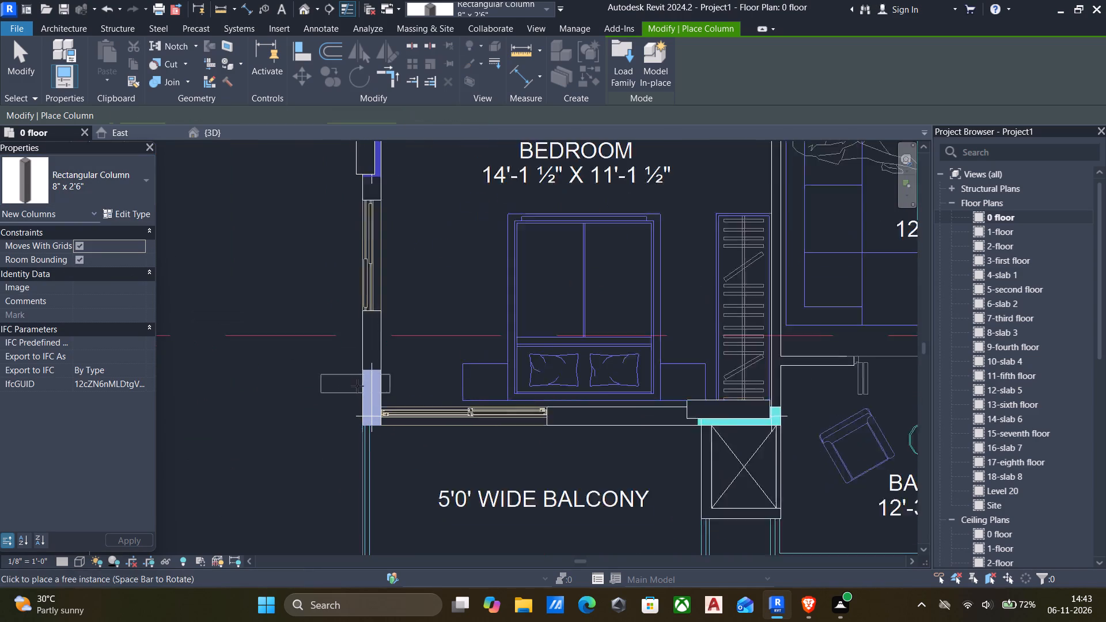
scroll(357, 386, up, 1)
key(space)
scroll(359, 368, down, 6)
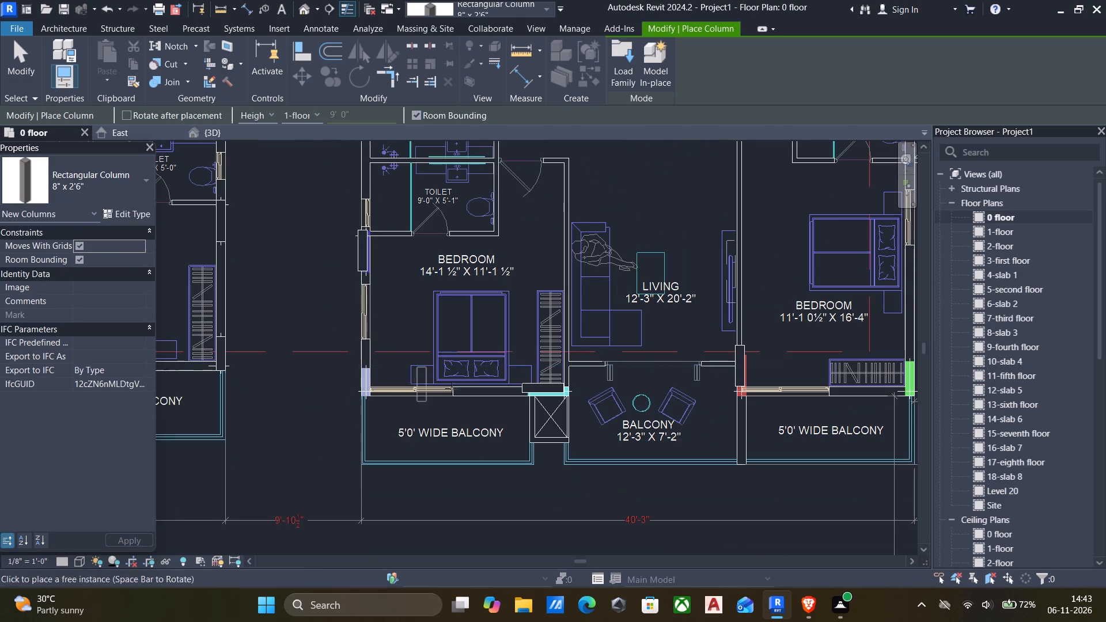
scroll(405, 289, down, 5)
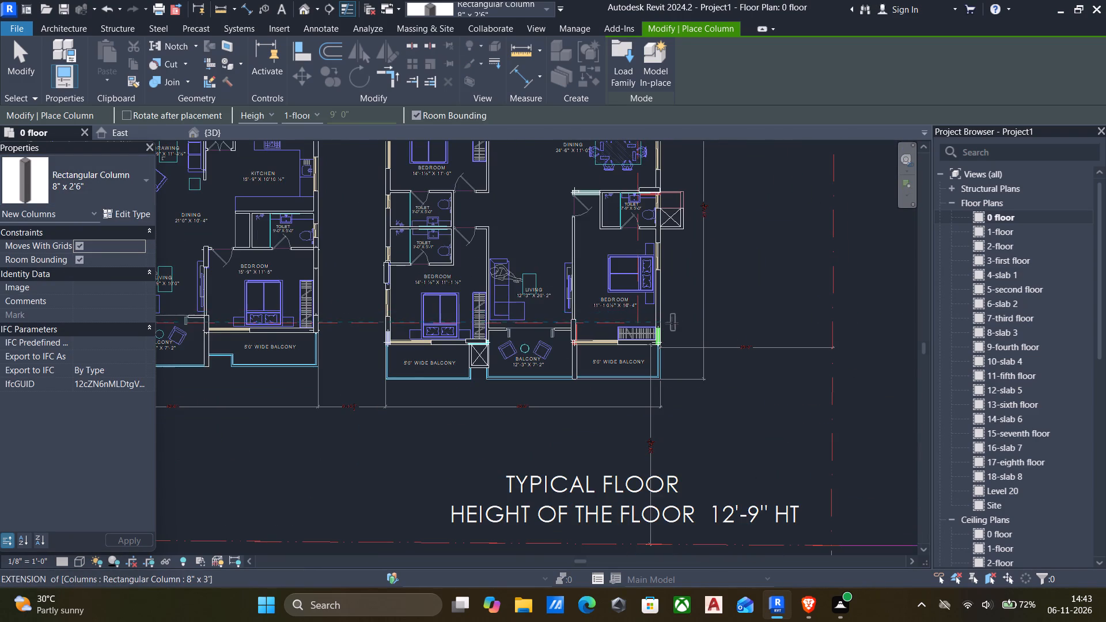
scroll(666, 330, up, 9)
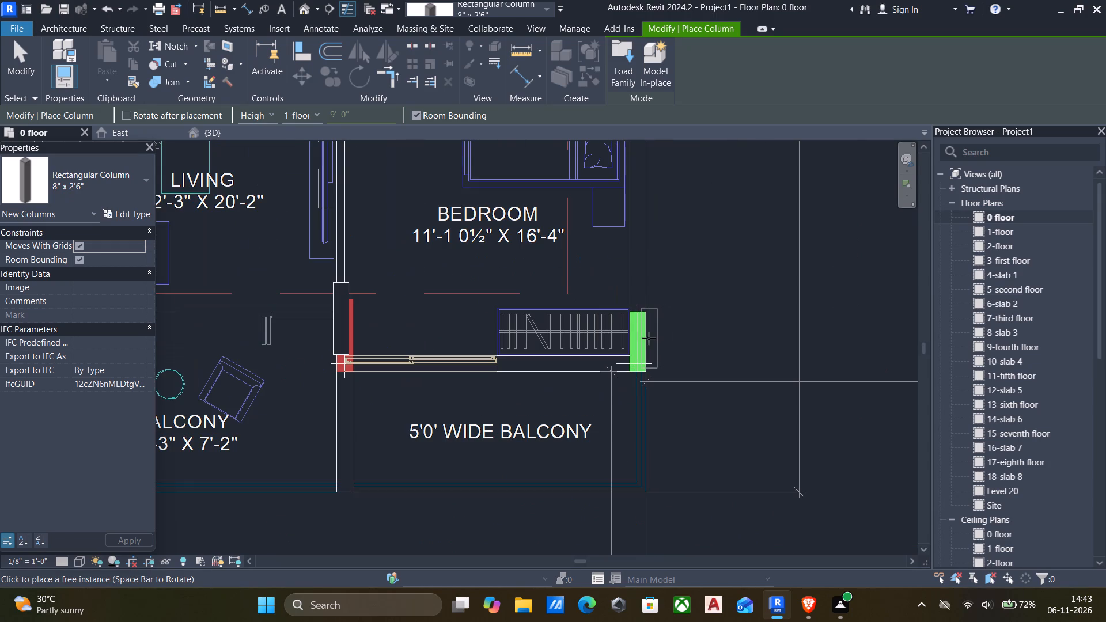
scroll(639, 342, up, 5)
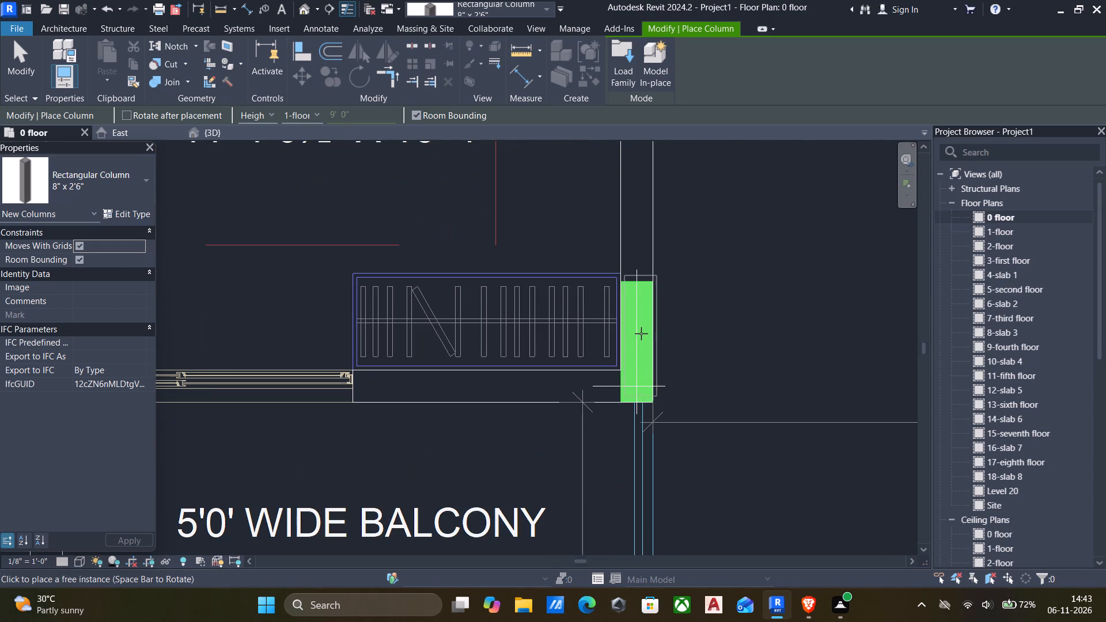
click(643, 329)
Examine the column marks around flat 6's kitchen and 4'-0" wide utility.
scroll(643, 329, down, 13)
scroll(664, 279, down, 3)
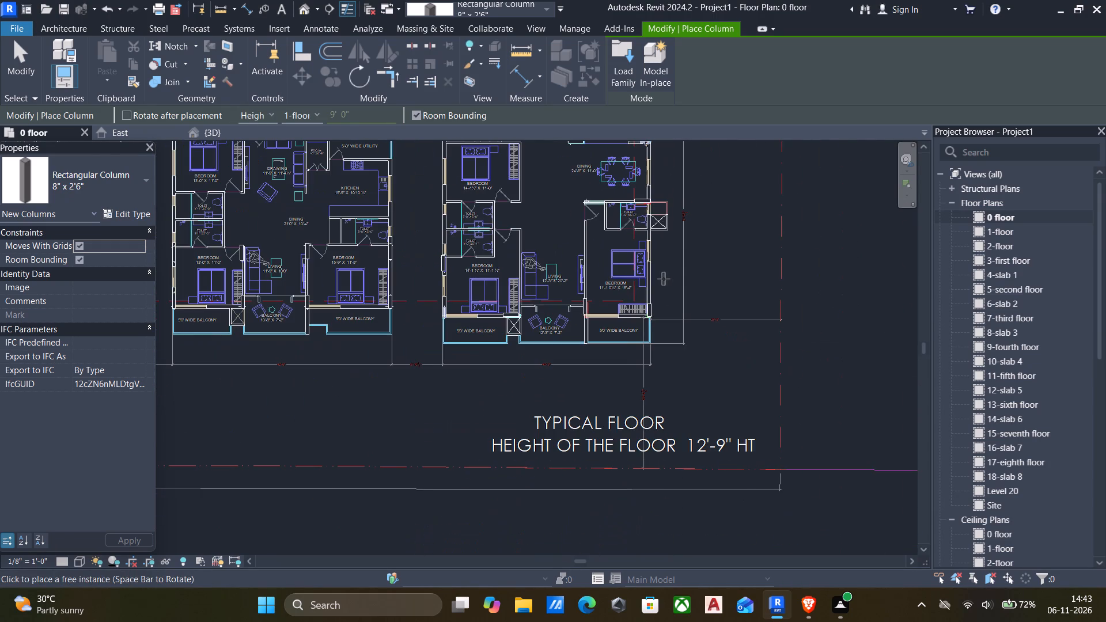
scroll(637, 204, down, 2)
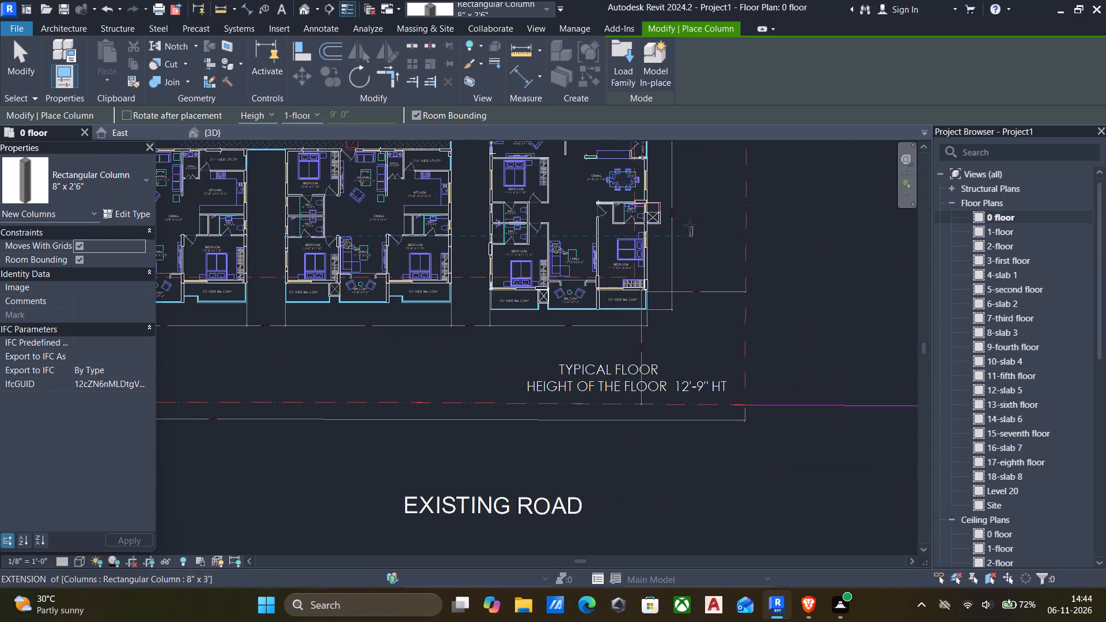
middle_drag(675, 235, 669, 260)
middle_drag(667, 272, 651, 340)
scroll(611, 201, up, 10)
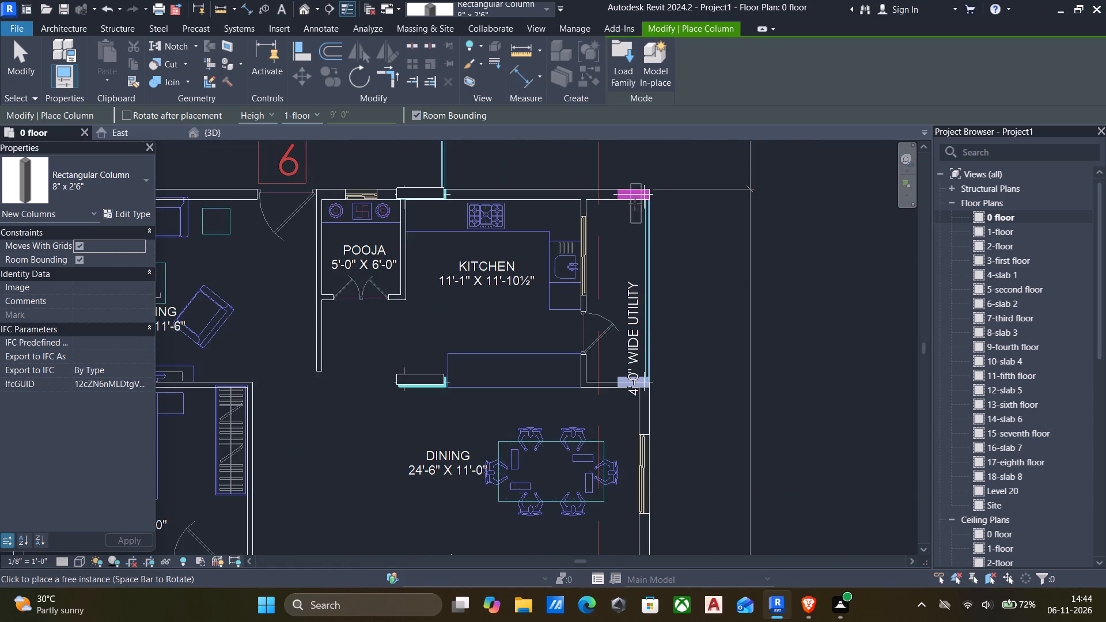
scroll(635, 204, up, 3)
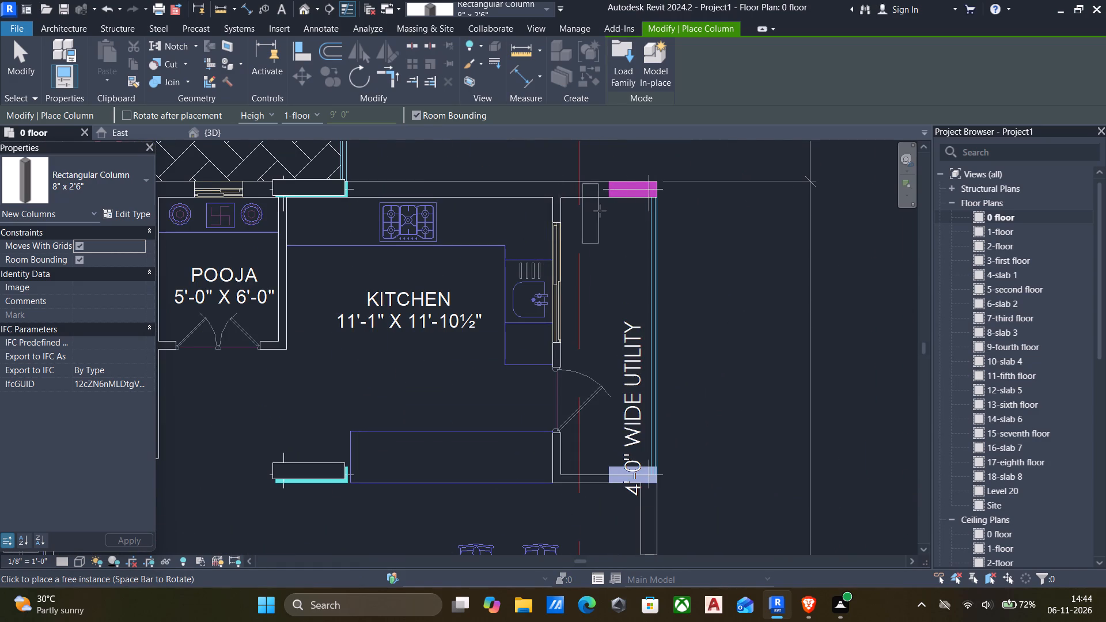
scroll(587, 424, down, 5)
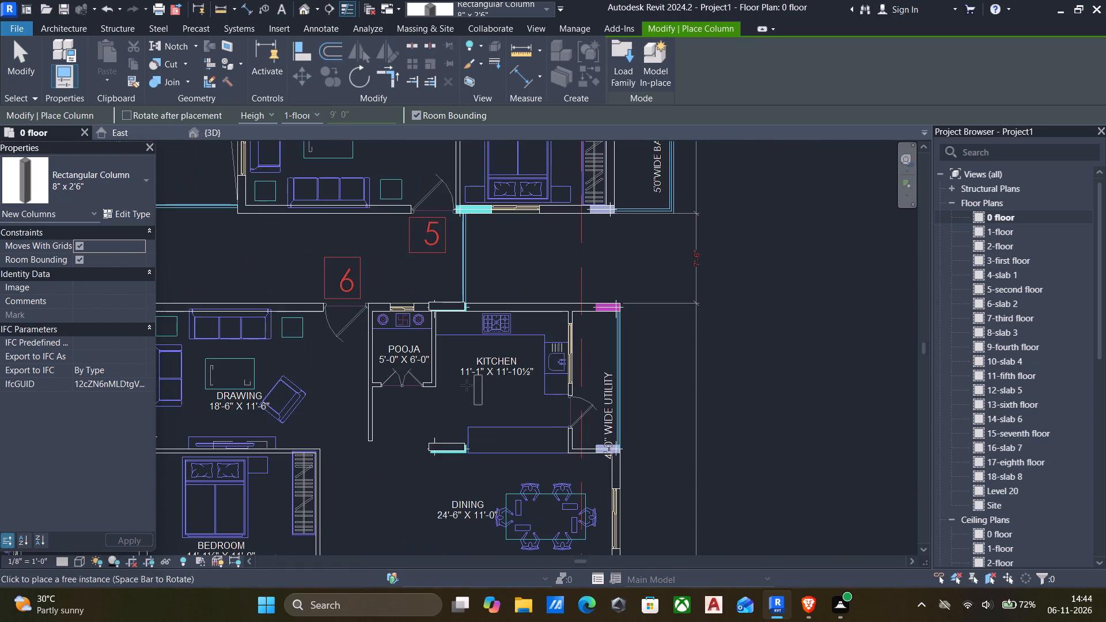
Place an 8" x 3' rectangular column, rotated lengthwise along the wall, at the blue mark on flat 6's drawing room outer wall.
middle_drag(431, 366, 561, 361)
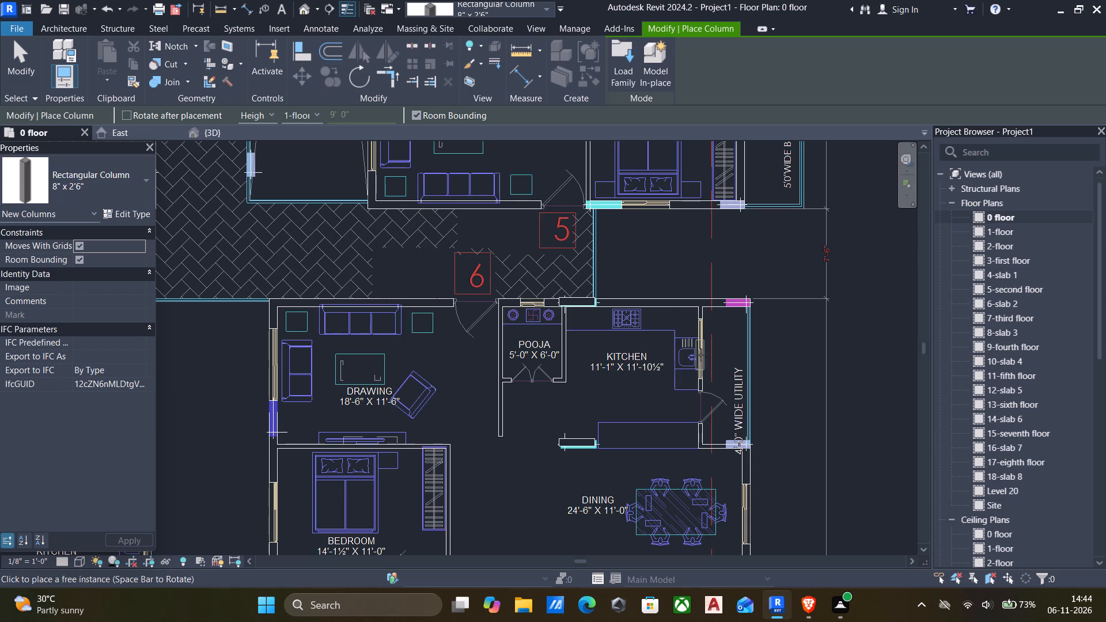
scroll(228, 405, up, 4)
scroll(300, 420, up, 4)
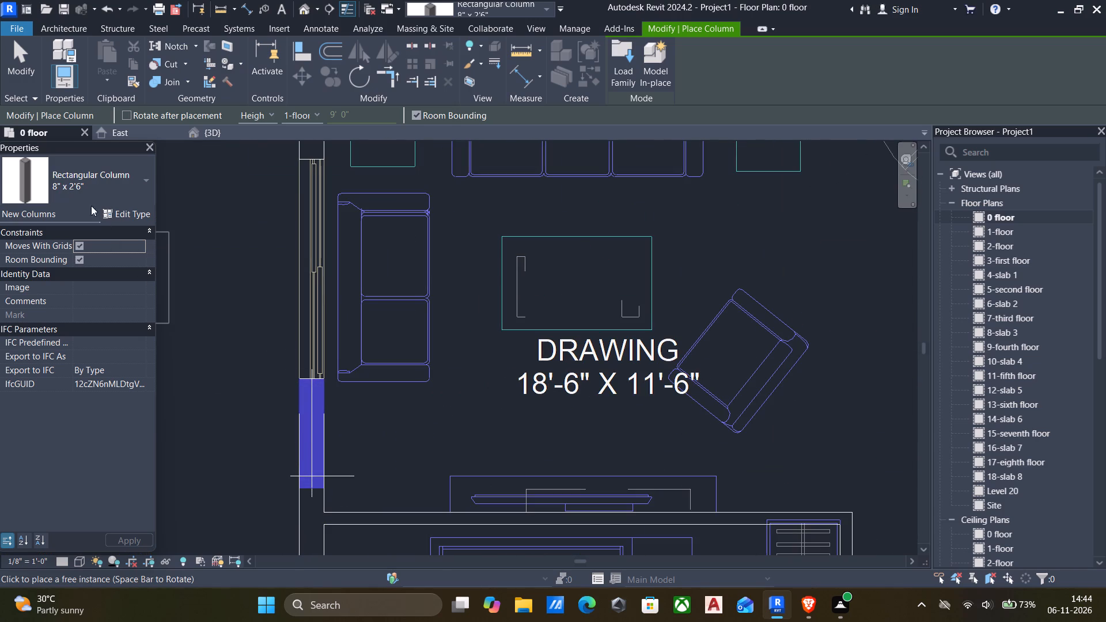
click(100, 172)
scroll(28, 272, up, 5)
click(41, 279)
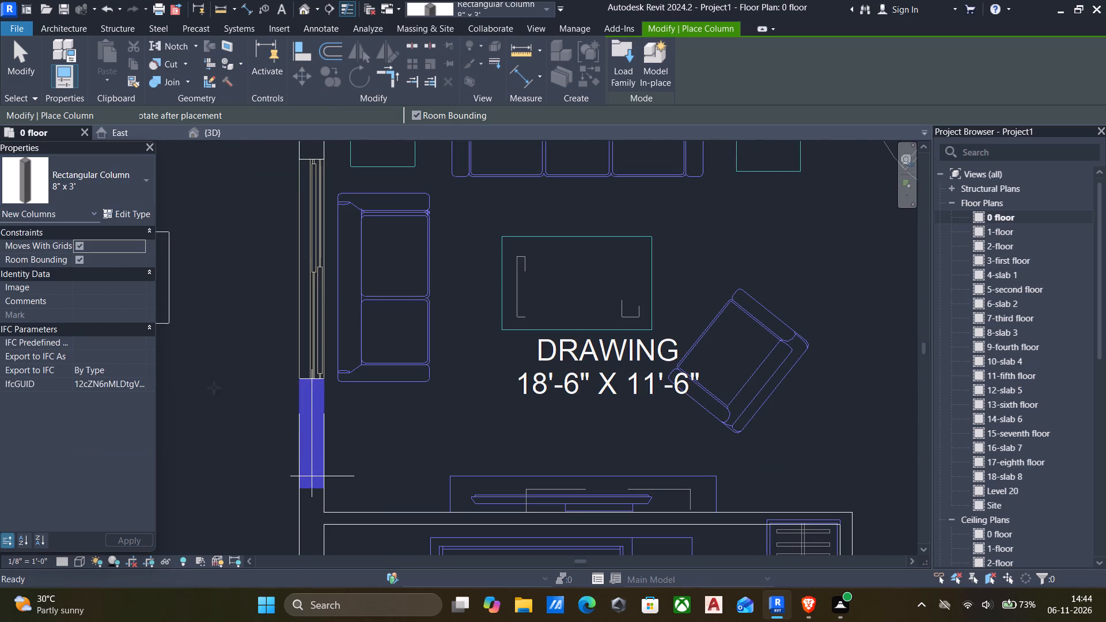
key(space)
scroll(294, 419, up, 2)
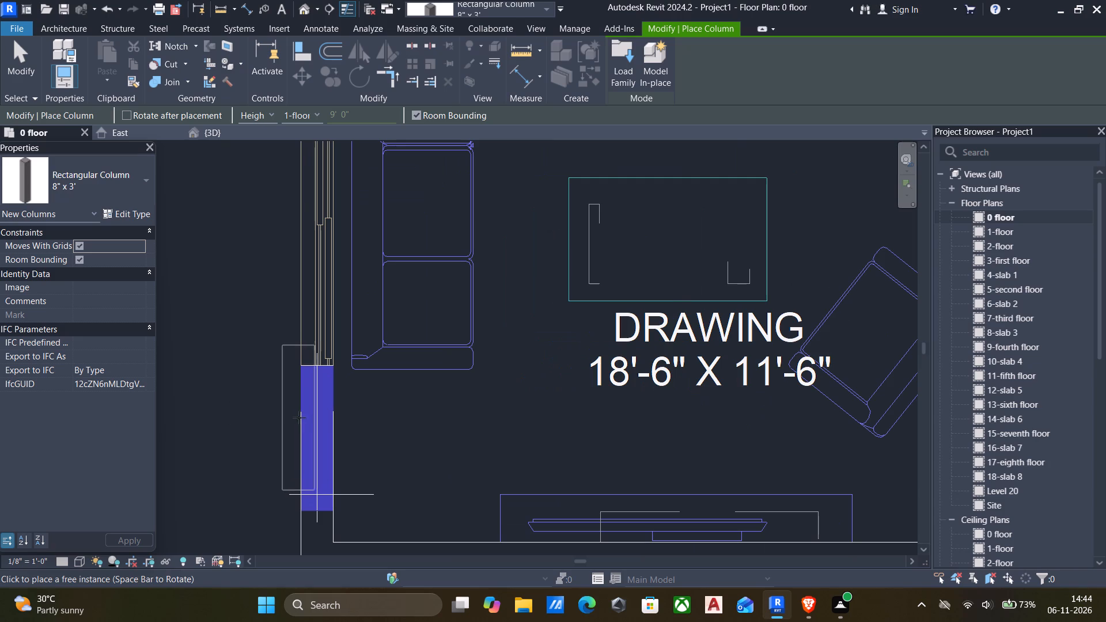
click(304, 435)
key(Escape)
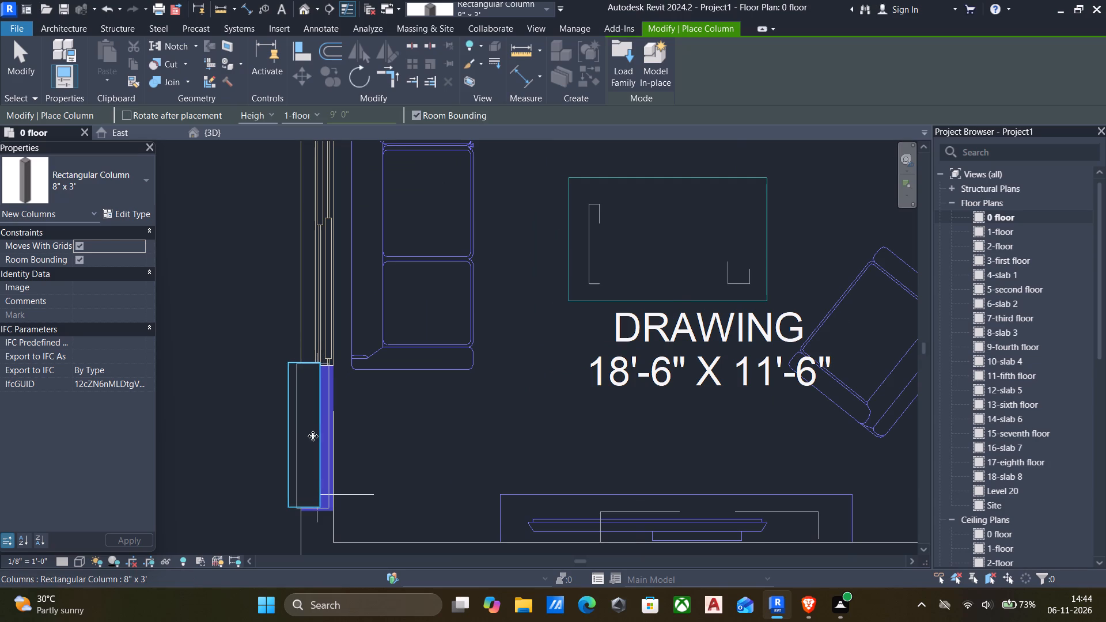
key(Escape)
Align the drawing room column's inner face and lower end with the edges of its blue mark.
text(al)
scroll(331, 442, up, 3)
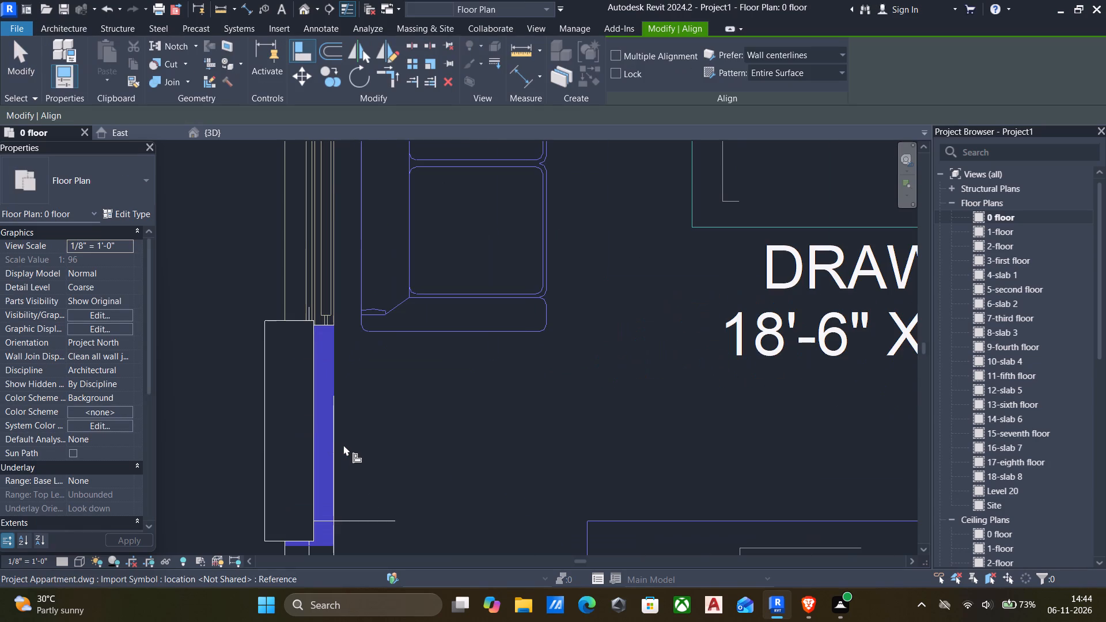
click(332, 440)
click(313, 437)
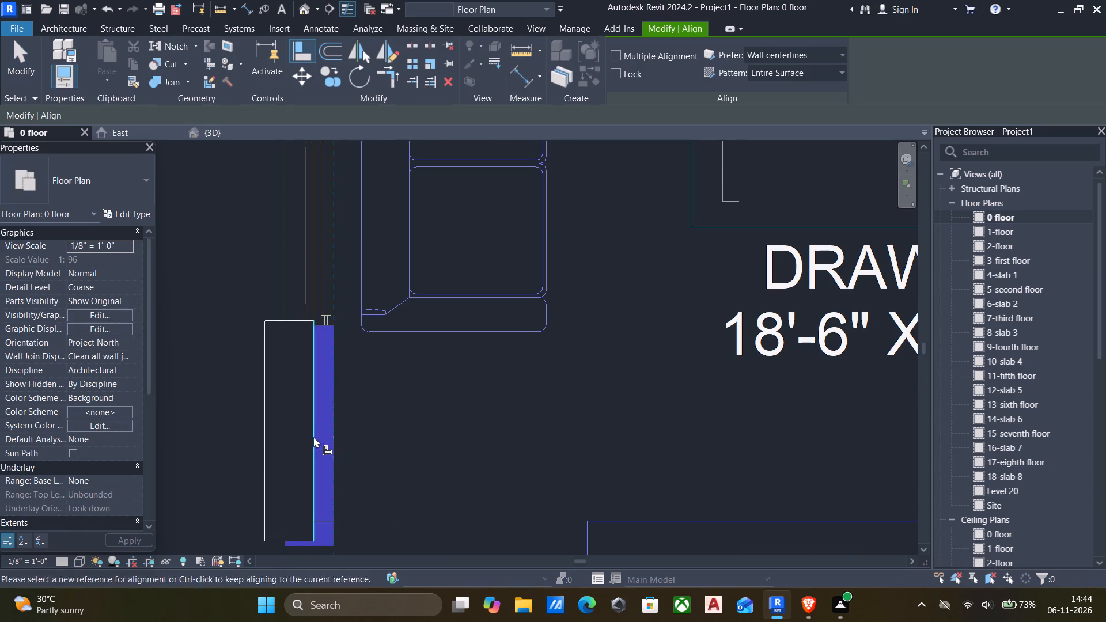
scroll(324, 460, down, 5)
scroll(310, 522, up, 11)
click(334, 488)
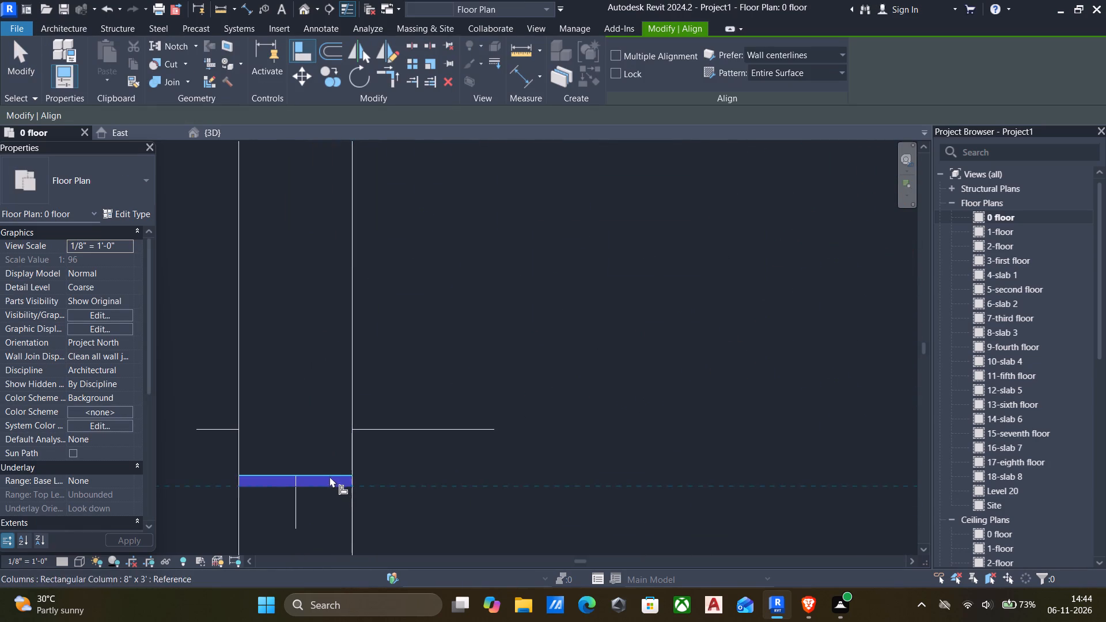
click(329, 475)
Align the right end and inner face of the column between flat 6's pooja and kitchen with its cyan mark.
scroll(329, 475, down, 17)
scroll(367, 430, down, 2)
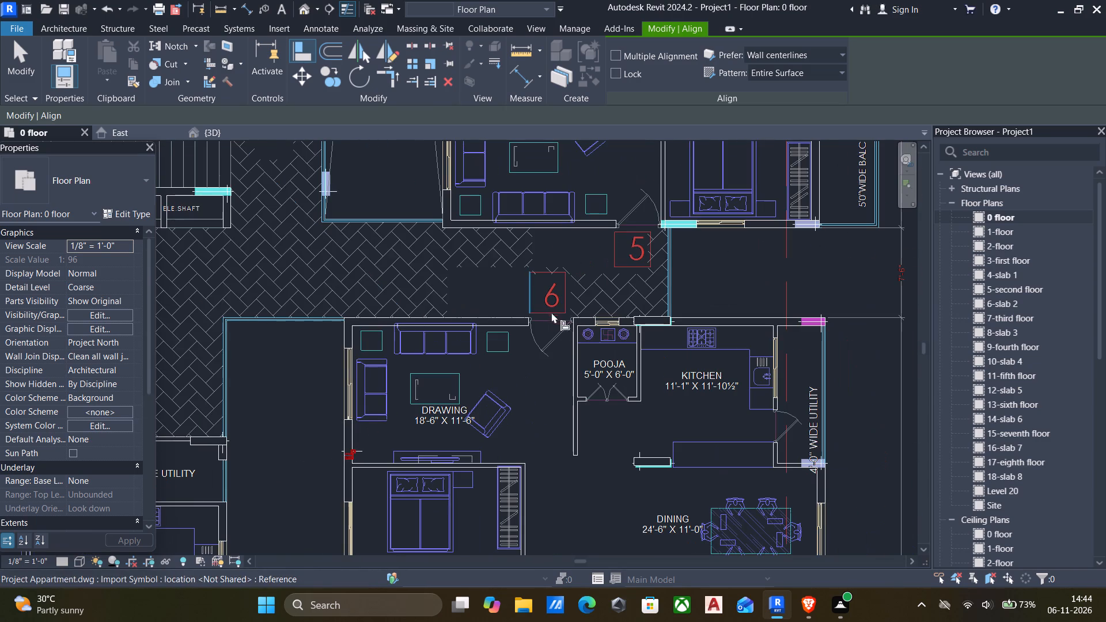
scroll(623, 323, up, 9)
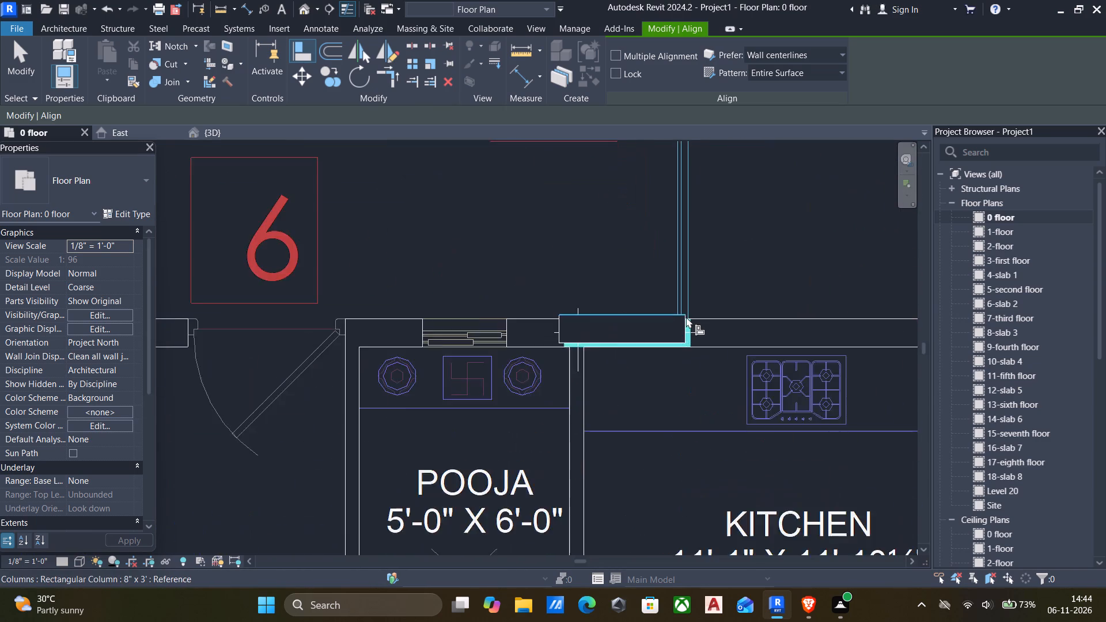
scroll(686, 317, up, 9)
click(688, 351)
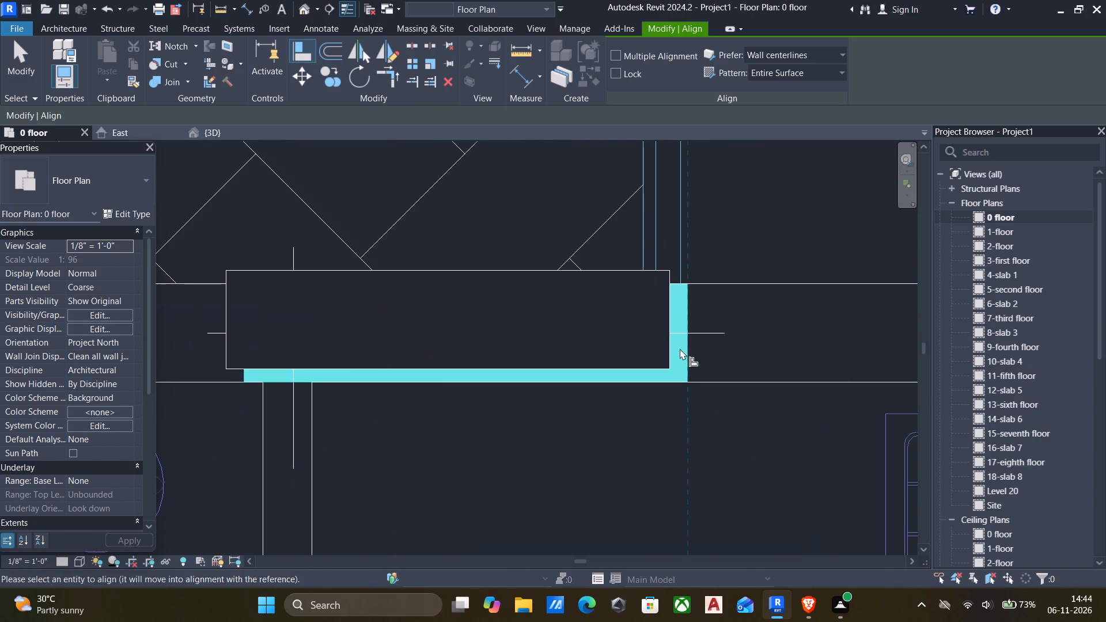
click(669, 344)
scroll(663, 367, up, 4)
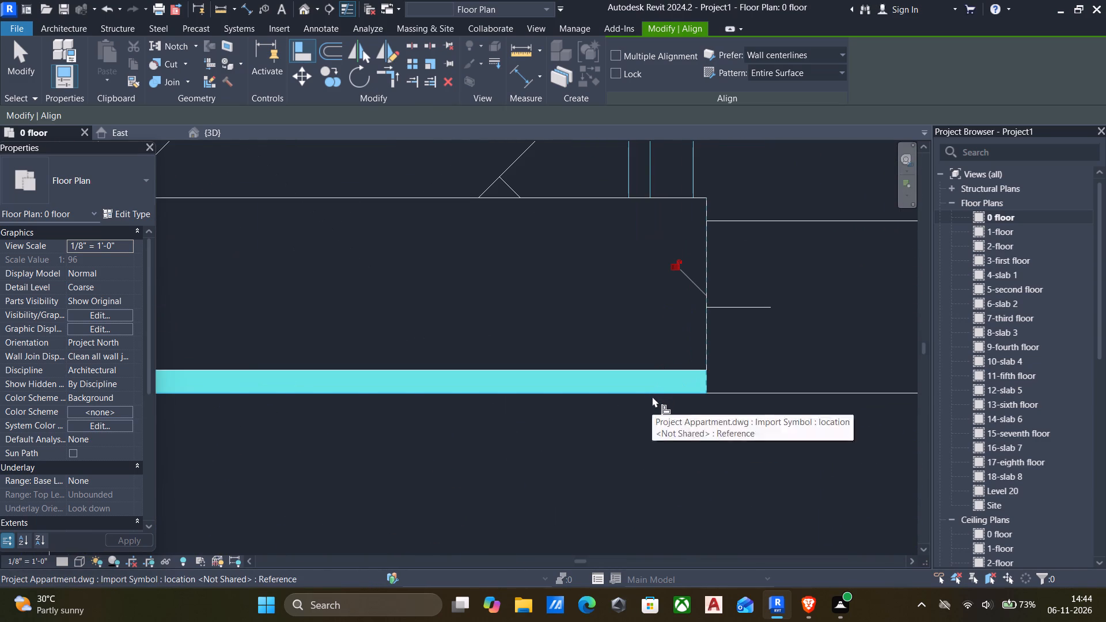
click(652, 396)
click(635, 369)
Align the lower face and right end of the column beside flat 6's kitchen counter, above the dining area, with its cyan mark.
scroll(634, 369, down, 18)
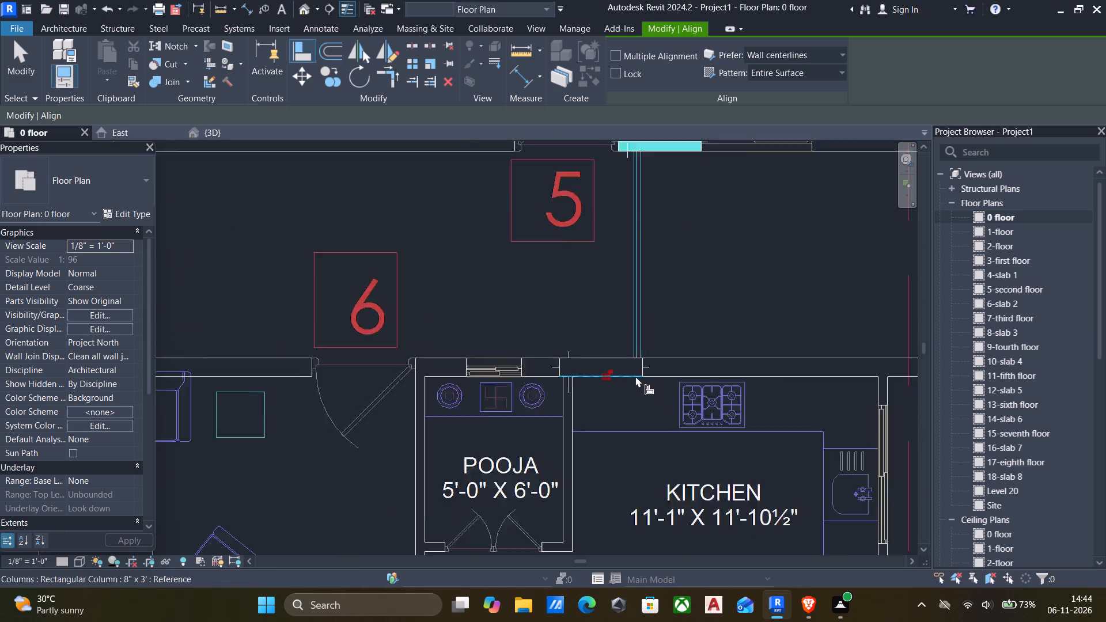
scroll(635, 376, down, 3)
scroll(776, 408, down, 5)
scroll(710, 466, down, 1)
middle_drag(710, 466, 670, 419)
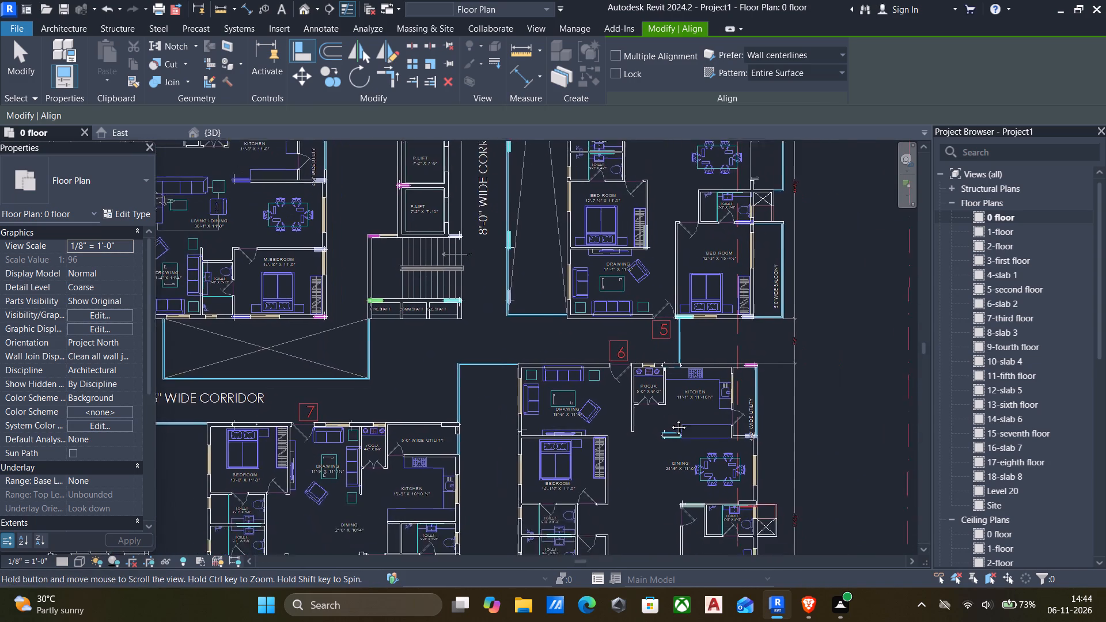
middle_drag(670, 419, 623, 365)
scroll(726, 411, up, 6)
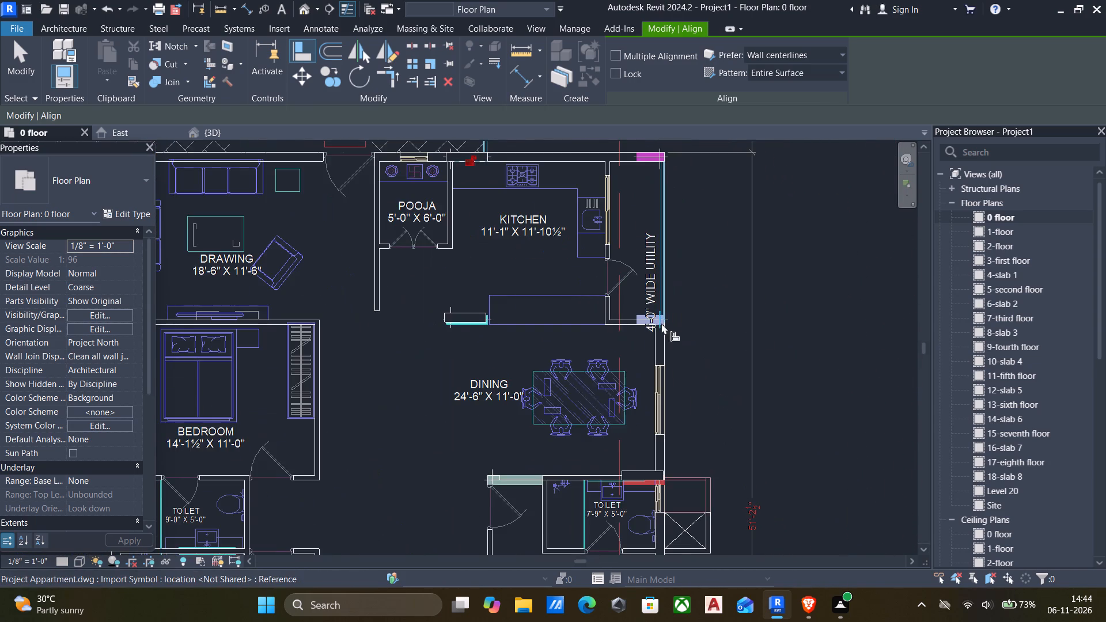
scroll(661, 323, up, 1)
scroll(447, 329, up, 9)
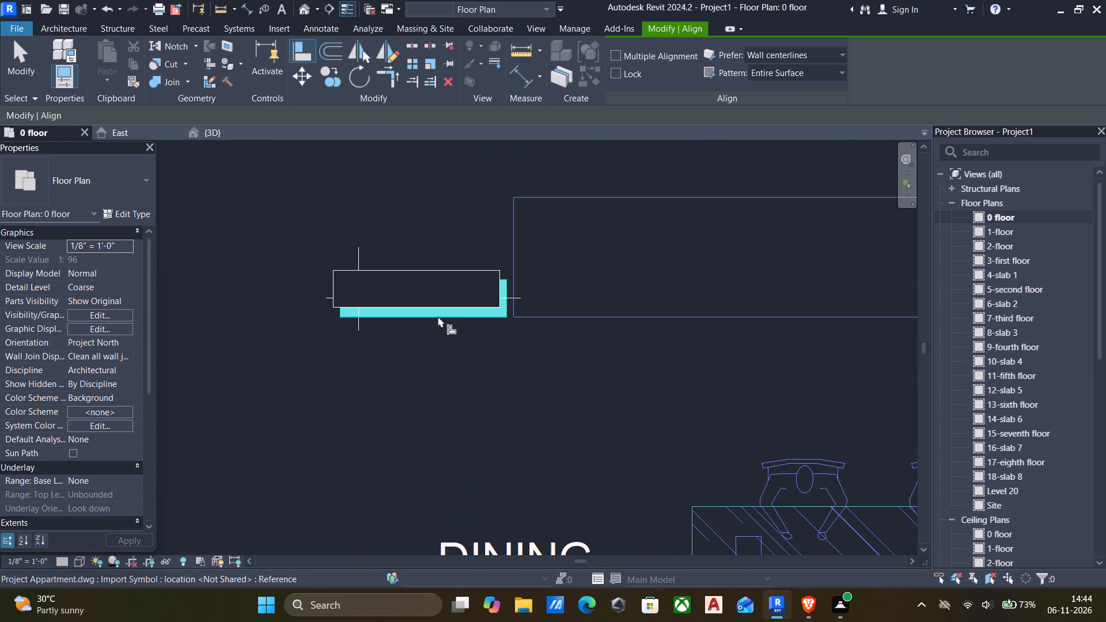
click(438, 316)
click(441, 305)
scroll(516, 304, up, 6)
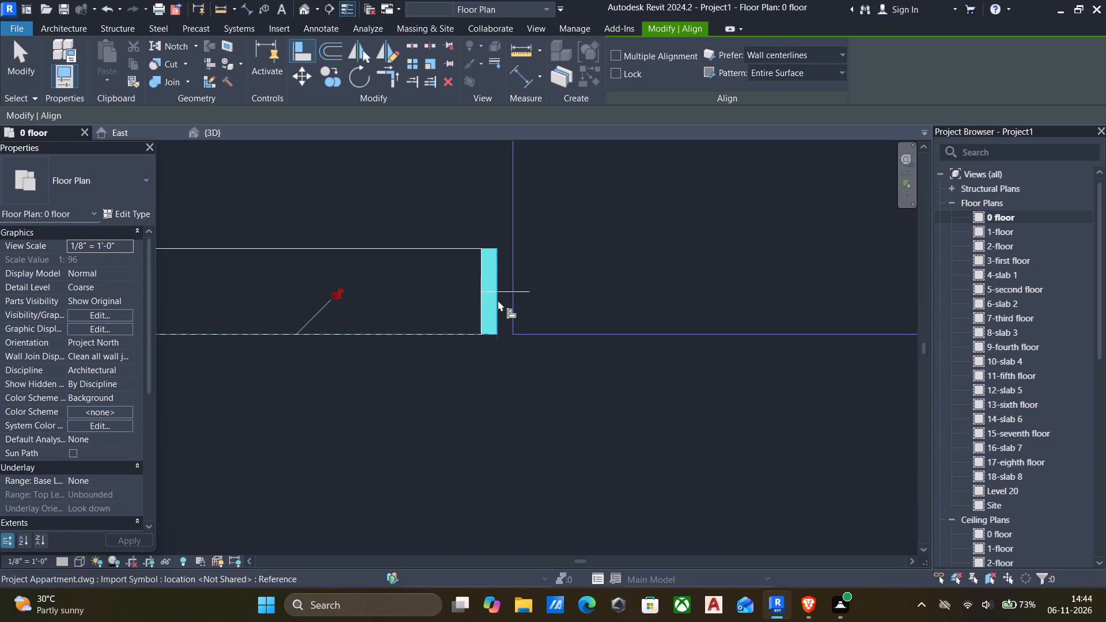
click(498, 300)
click(481, 309)
Align the lower face and right end of the column at the 7'-9" x 5'-0" toilet with the edges of its red mark.
scroll(478, 321, down, 10)
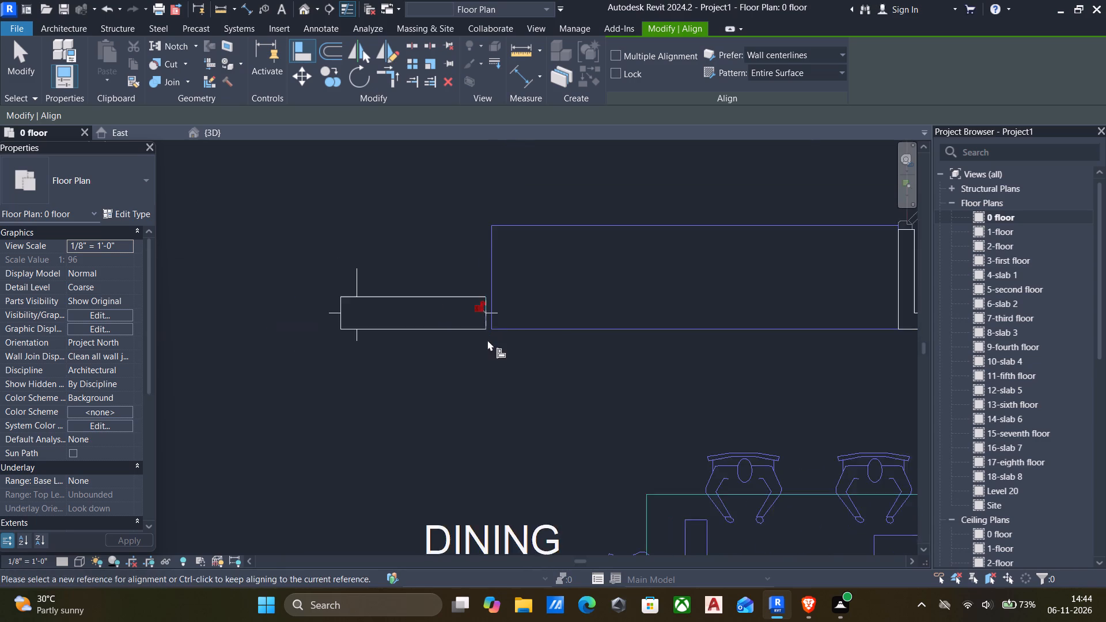
scroll(487, 340, down, 5)
scroll(622, 356, down, 1)
scroll(576, 395, down, 3)
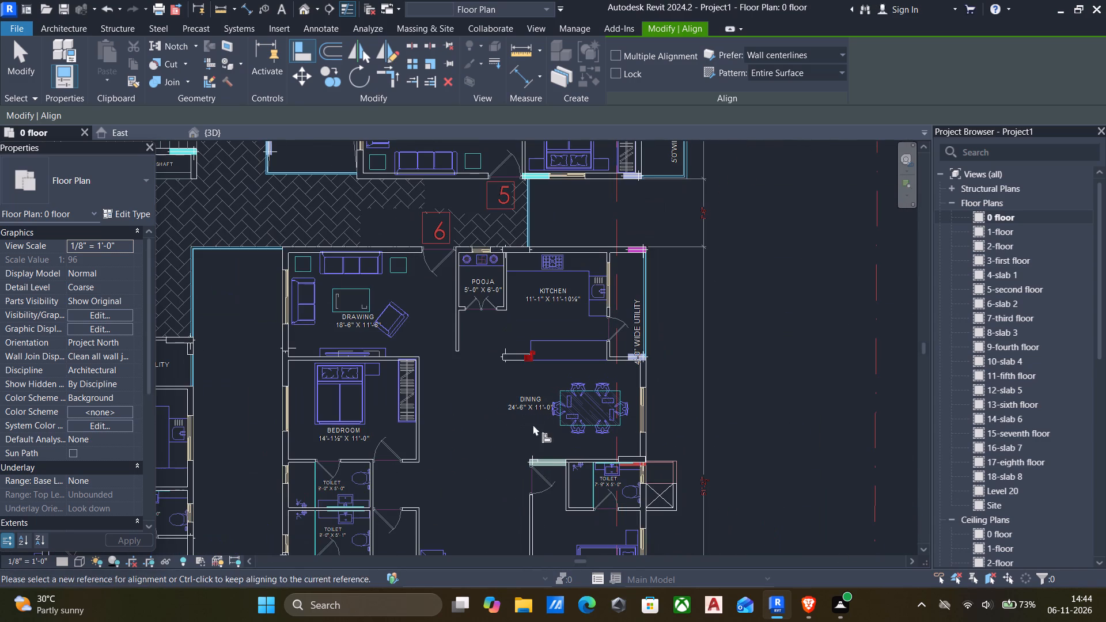
scroll(556, 465, up, 5)
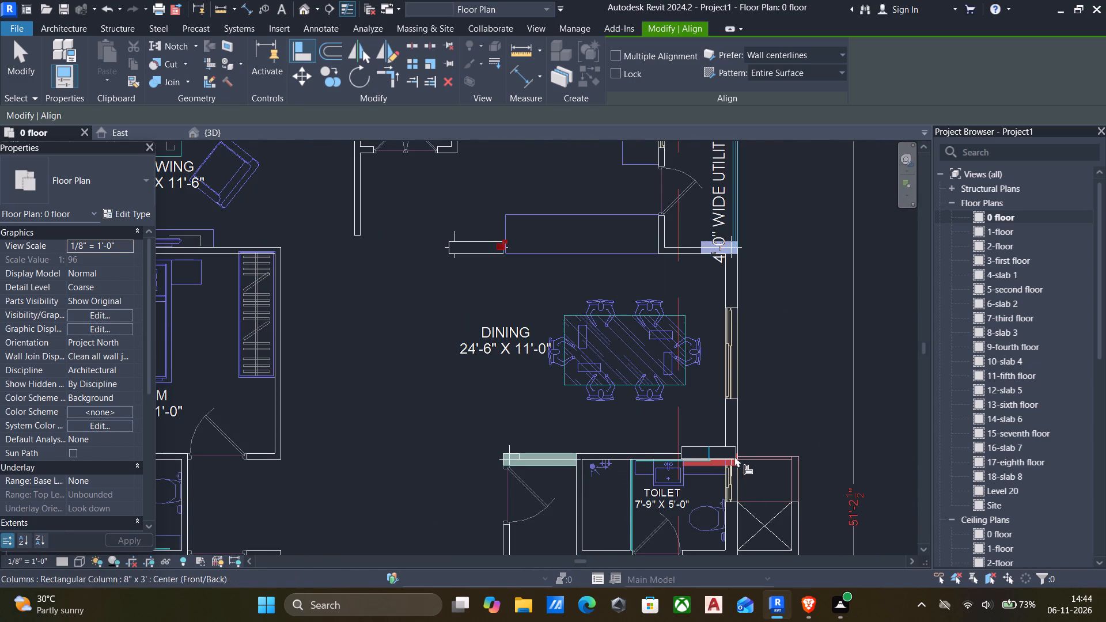
scroll(737, 475, up, 9)
click(707, 449)
scroll(716, 422, up, 5)
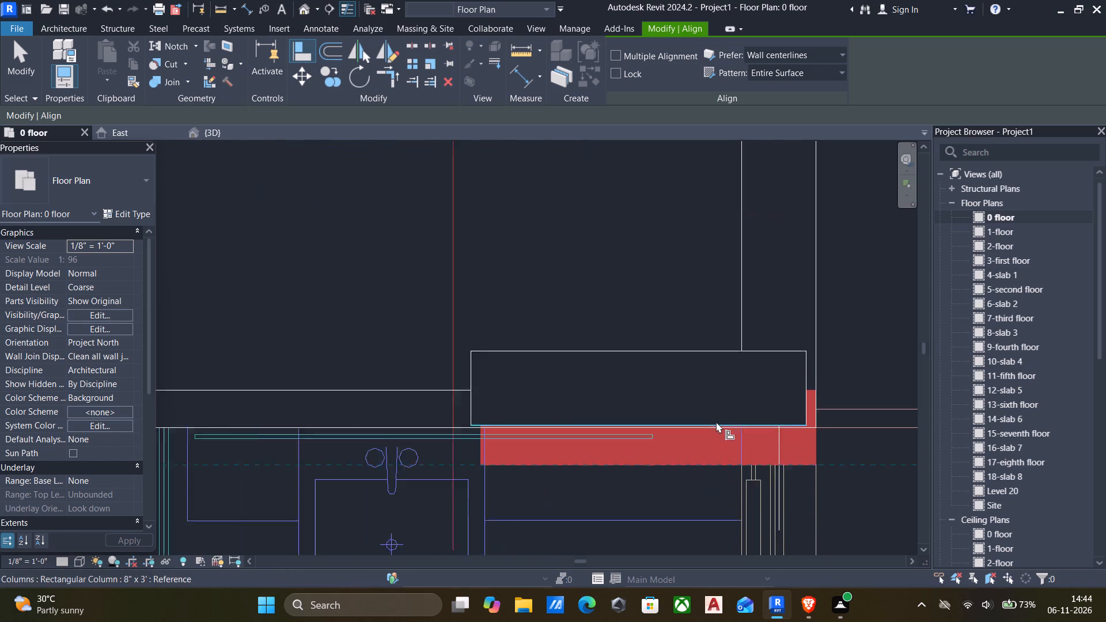
click(715, 422)
click(834, 443)
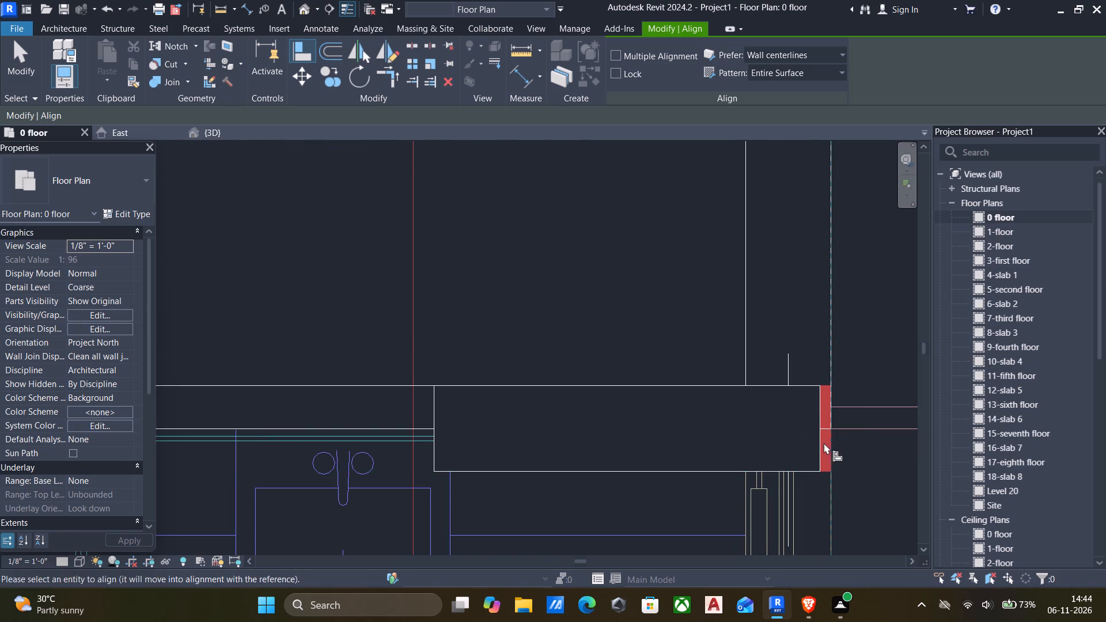
click(817, 443)
Align the inner face and lower end of the column on the 14'-1 ½" x 11'-1 ½" bedroom's outer wall with its blue mark.
scroll(814, 441, down, 16)
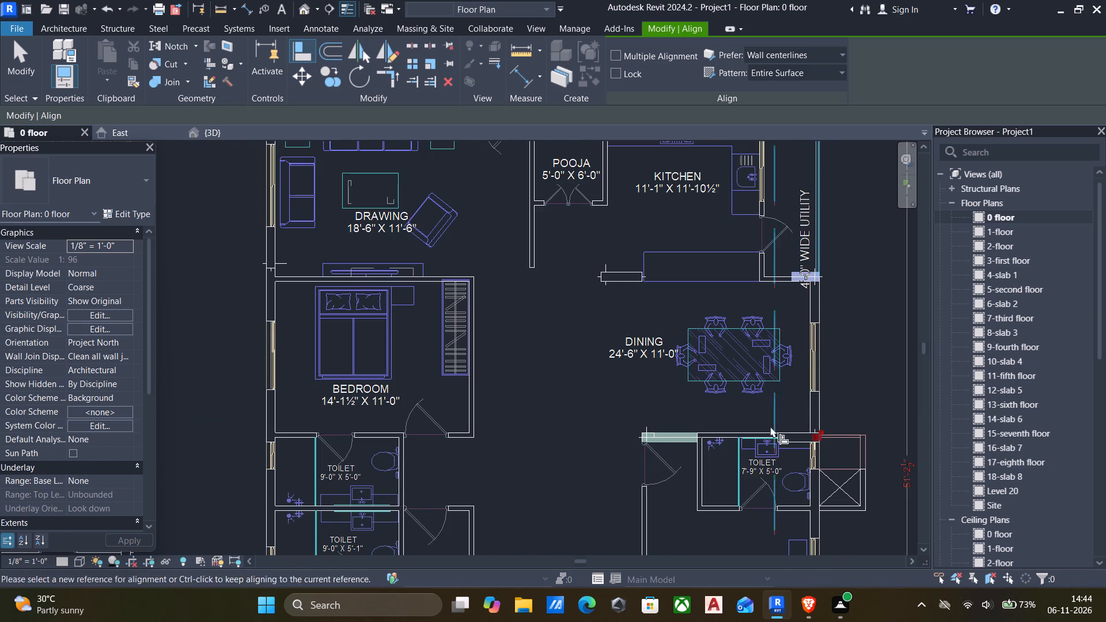
scroll(768, 428, down, 4)
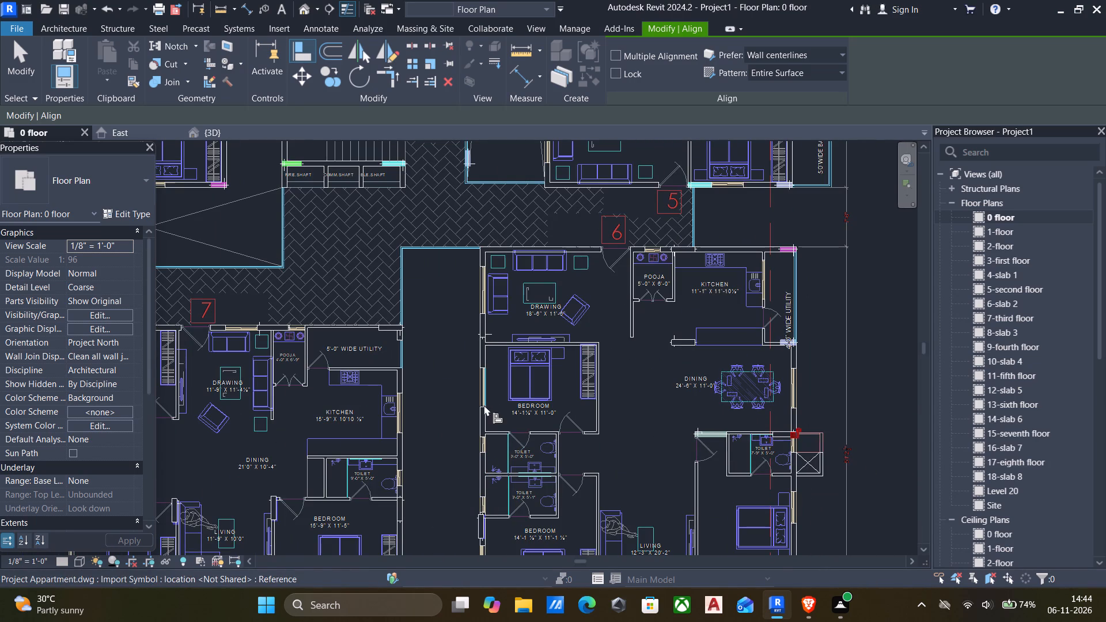
middle_drag(462, 480, 495, 298)
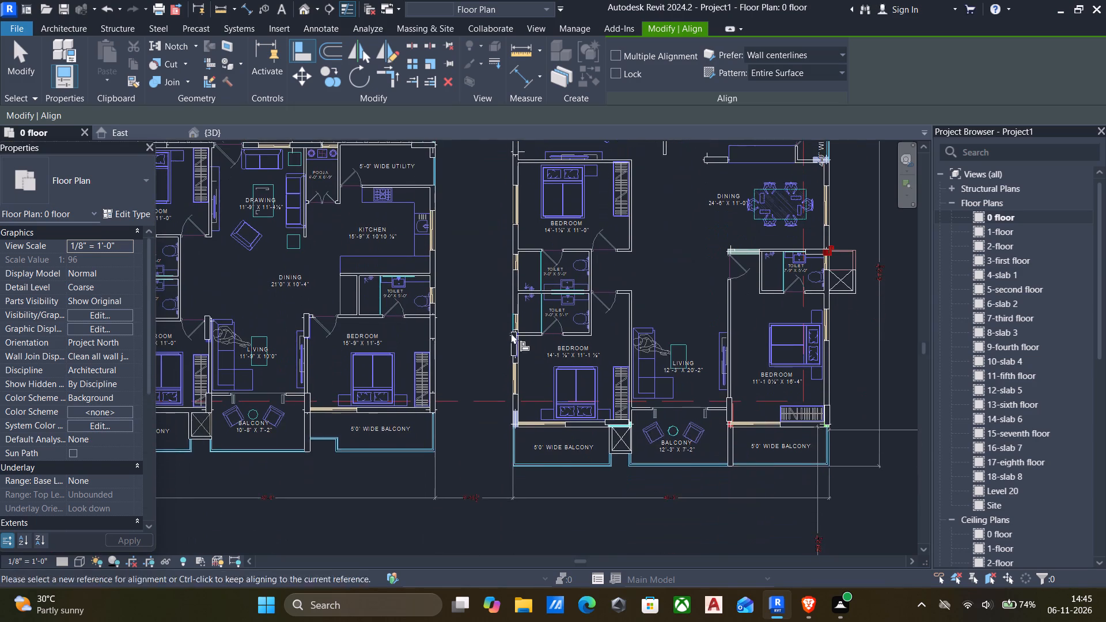
scroll(511, 342, up, 16)
click(515, 345)
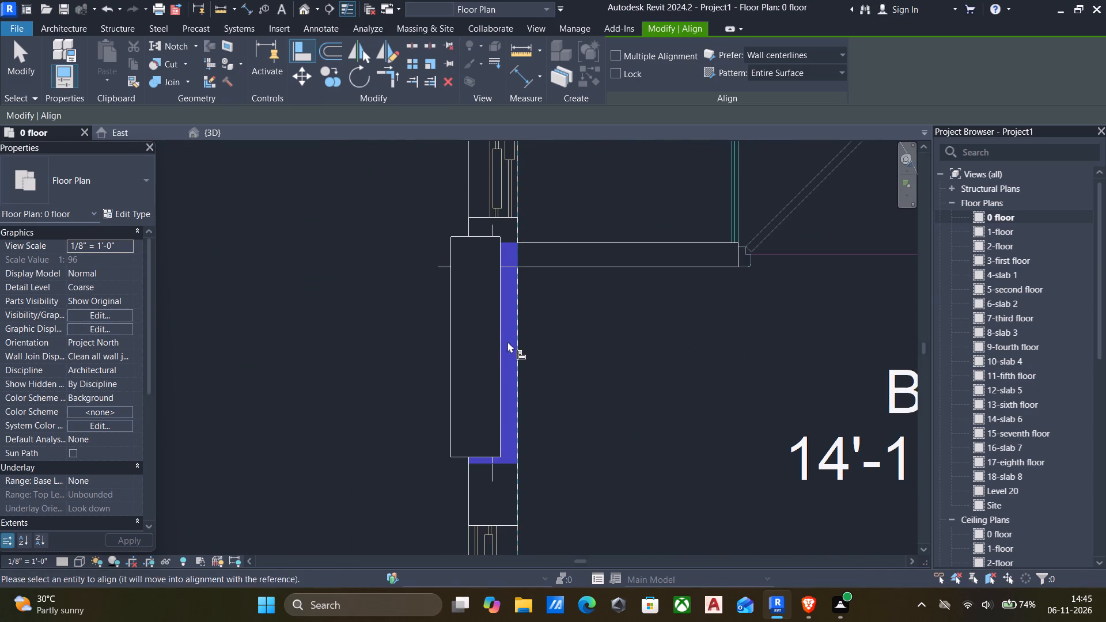
click(499, 342)
scroll(513, 469, up, 5)
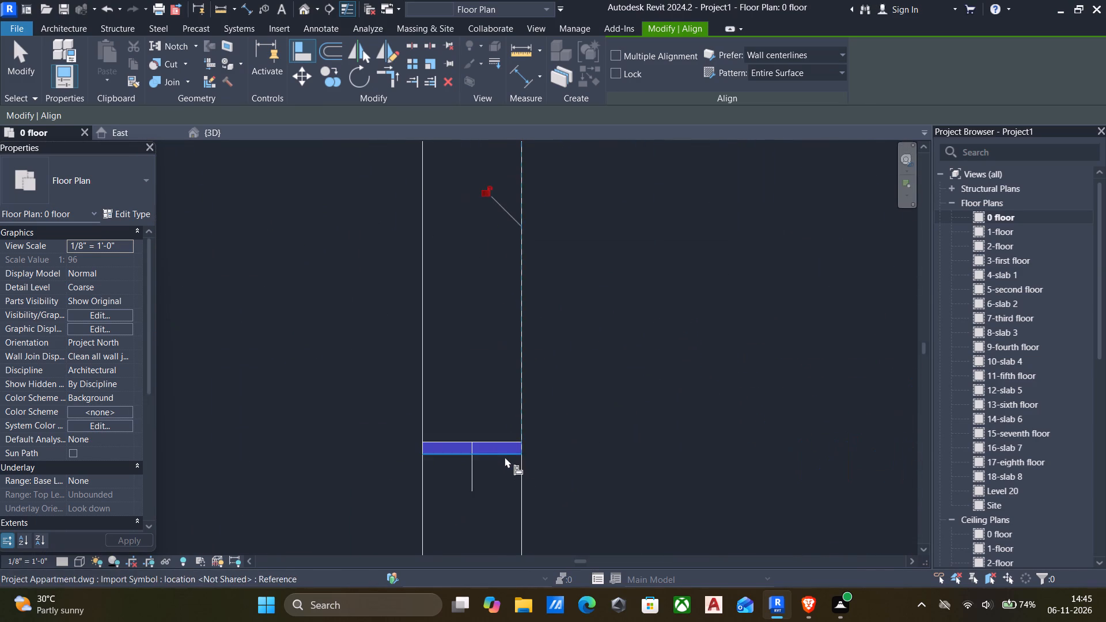
click(503, 454)
click(502, 439)
Align the lower face and right end of the column above the shaft between flat 6's balconies with its cyan mark.
scroll(503, 441, down, 16)
scroll(569, 463, down, 7)
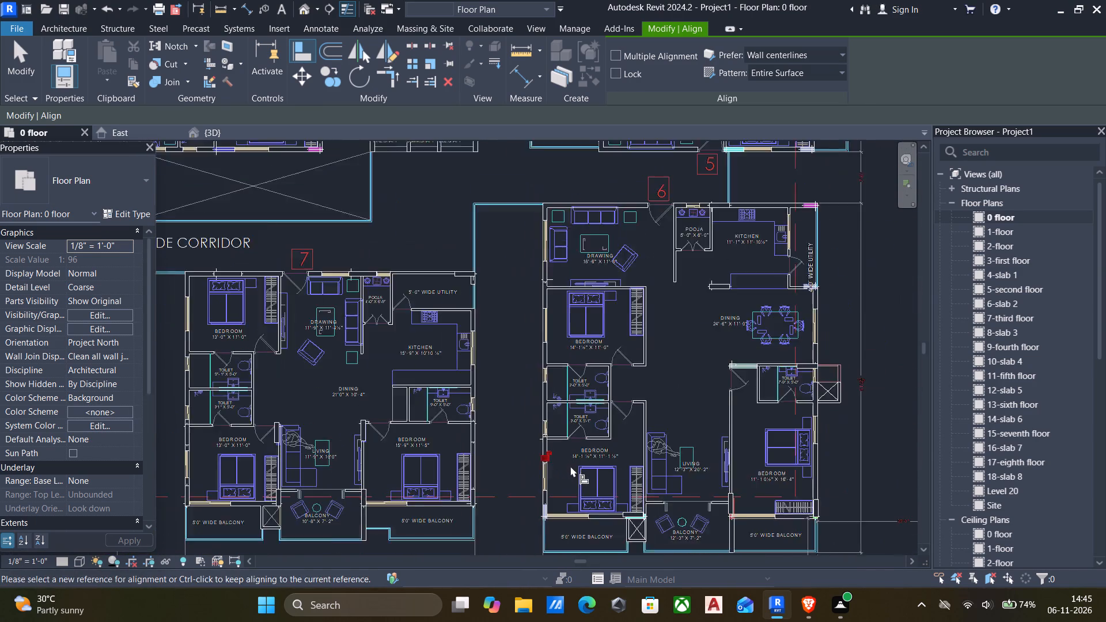
middle_drag(570, 466, 573, 367)
scroll(567, 431, up, 7)
scroll(537, 382, up, 3)
scroll(718, 379, down, 6)
middle_drag(732, 385, 692, 379)
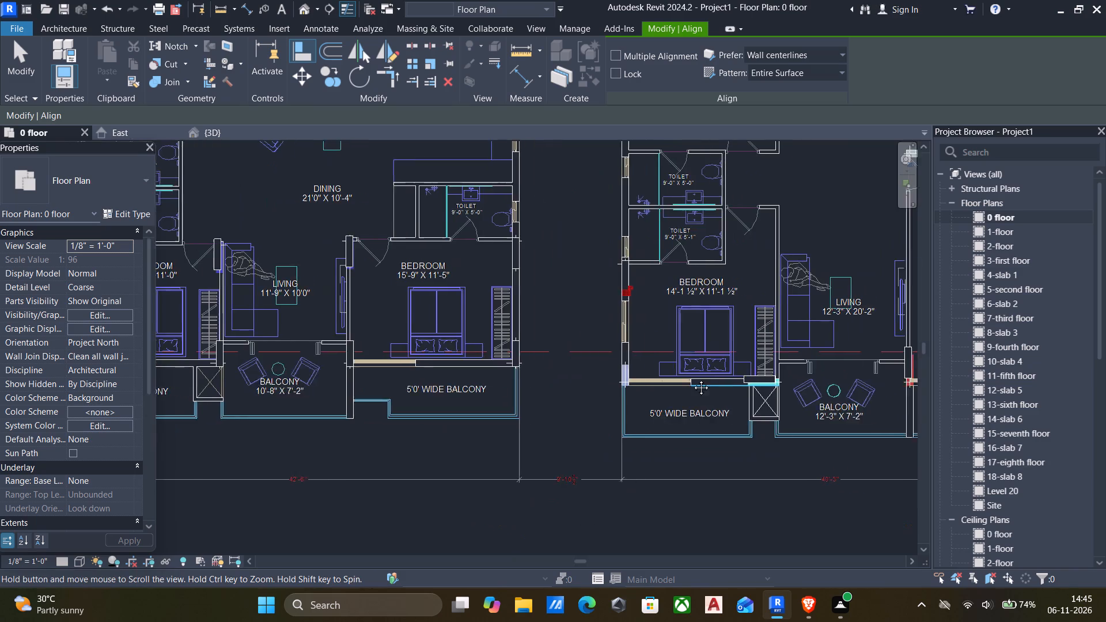
middle_drag(692, 379, 460, 351)
scroll(506, 350, up, 12)
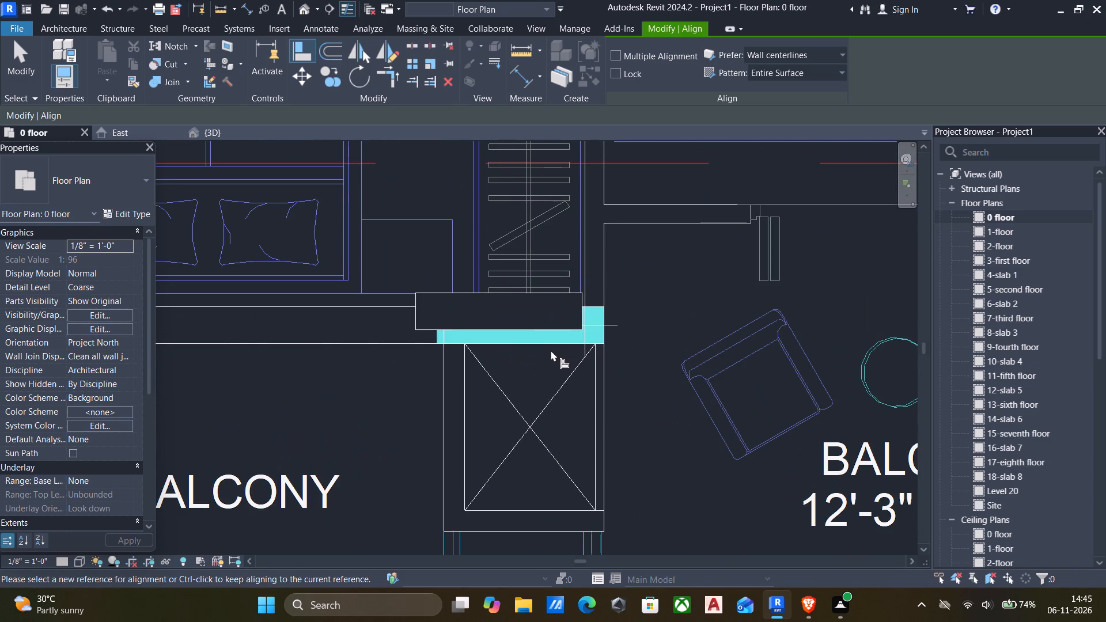
click(546, 347)
click(538, 330)
scroll(615, 328, up, 4)
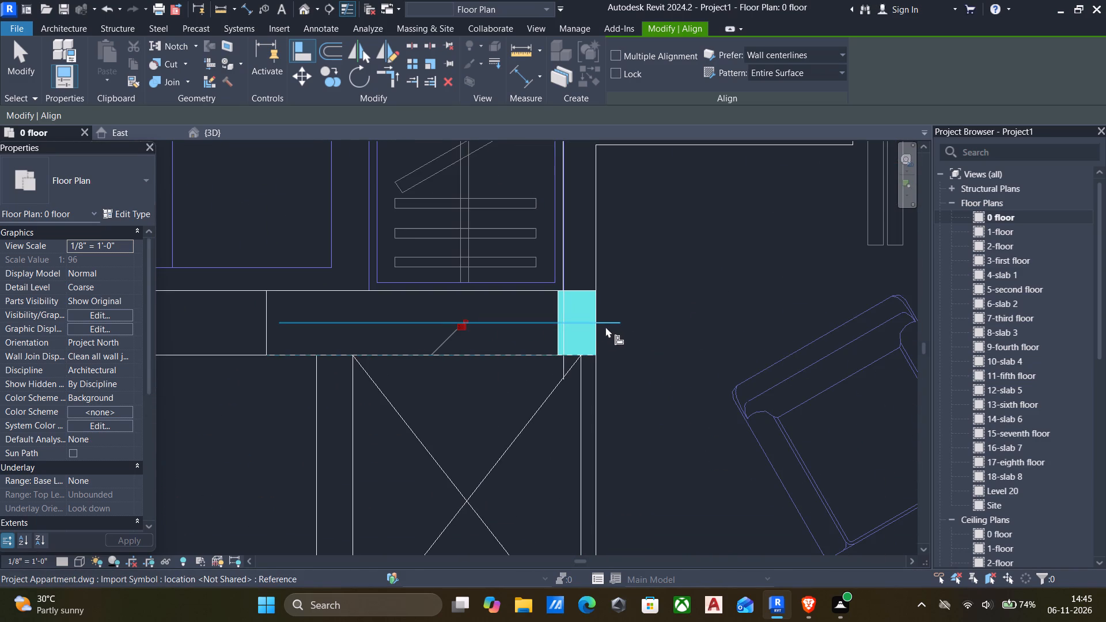
click(594, 333)
click(557, 332)
Align the lower end and inner face of the column beside the 16'-4" long bedroom's wardrobe with its green mark.
scroll(570, 340, down, 5)
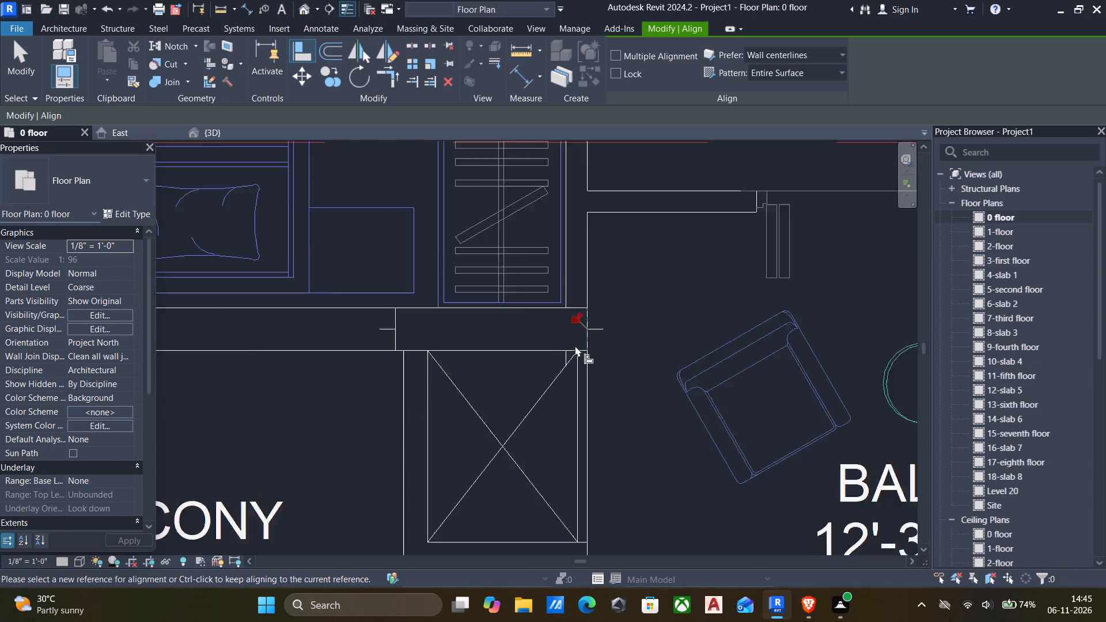
scroll(575, 346, down, 9)
scroll(528, 365, down, 4)
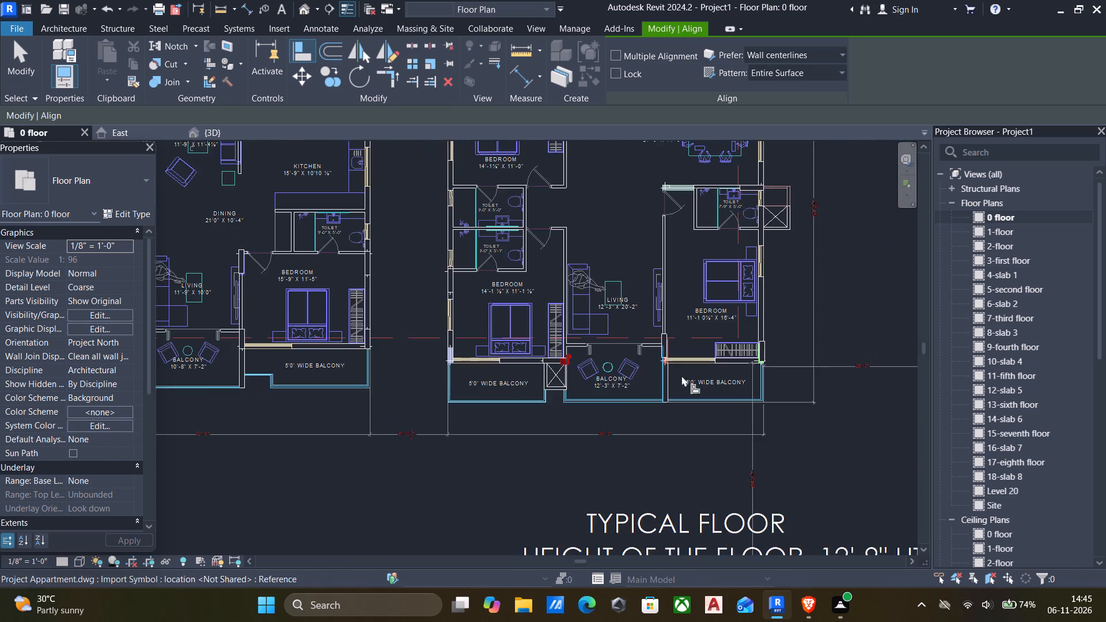
scroll(719, 374, up, 6)
scroll(803, 325, up, 10)
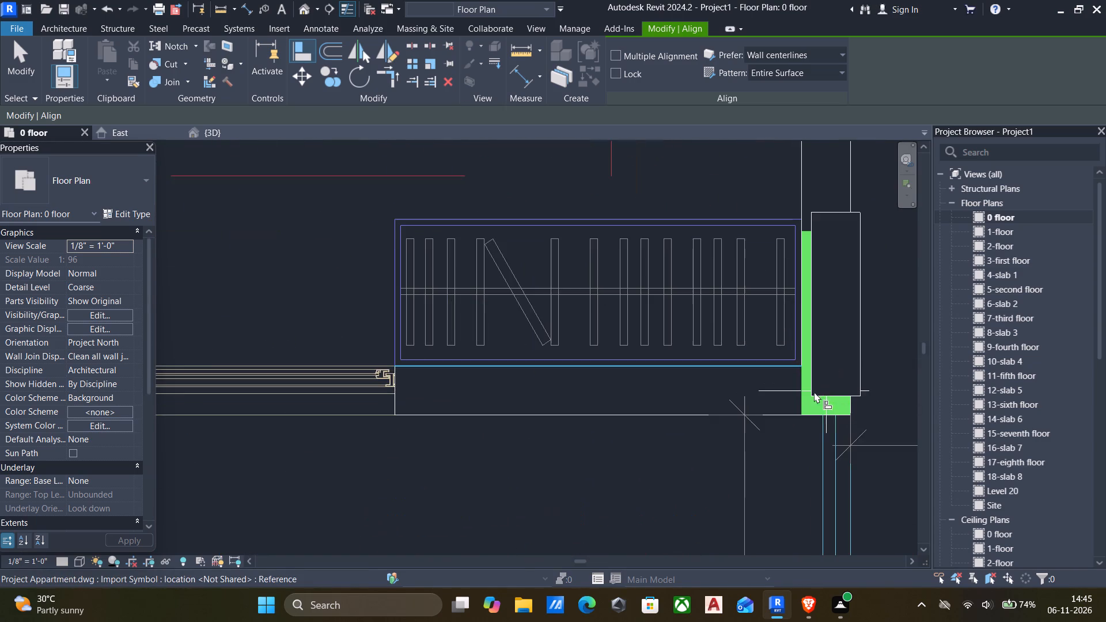
scroll(816, 422, up, 5)
click(815, 412)
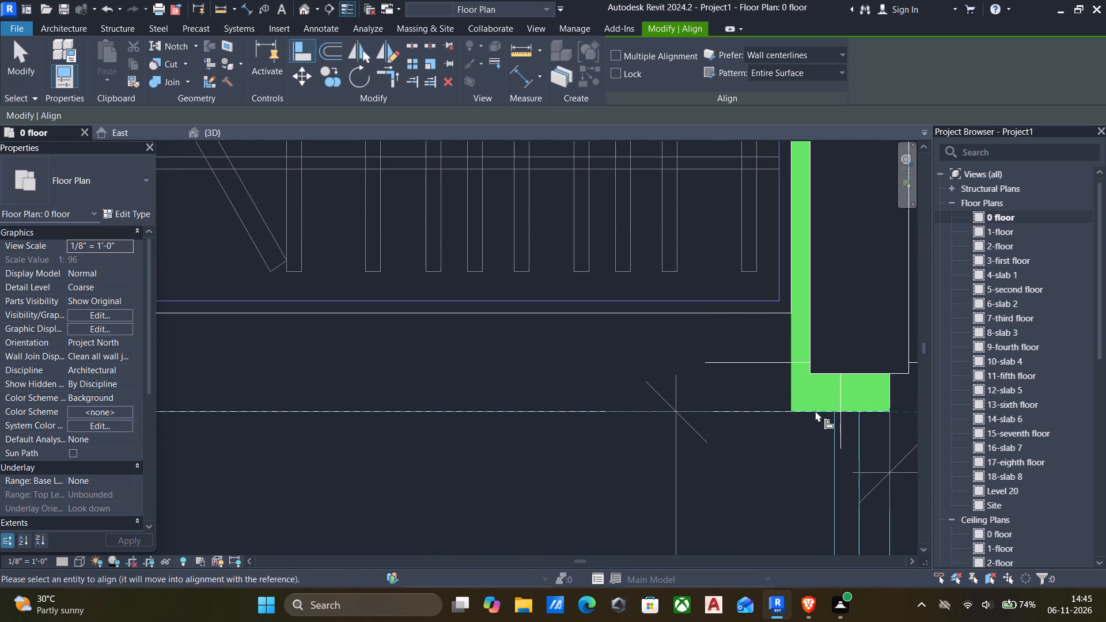
click(838, 371)
click(789, 339)
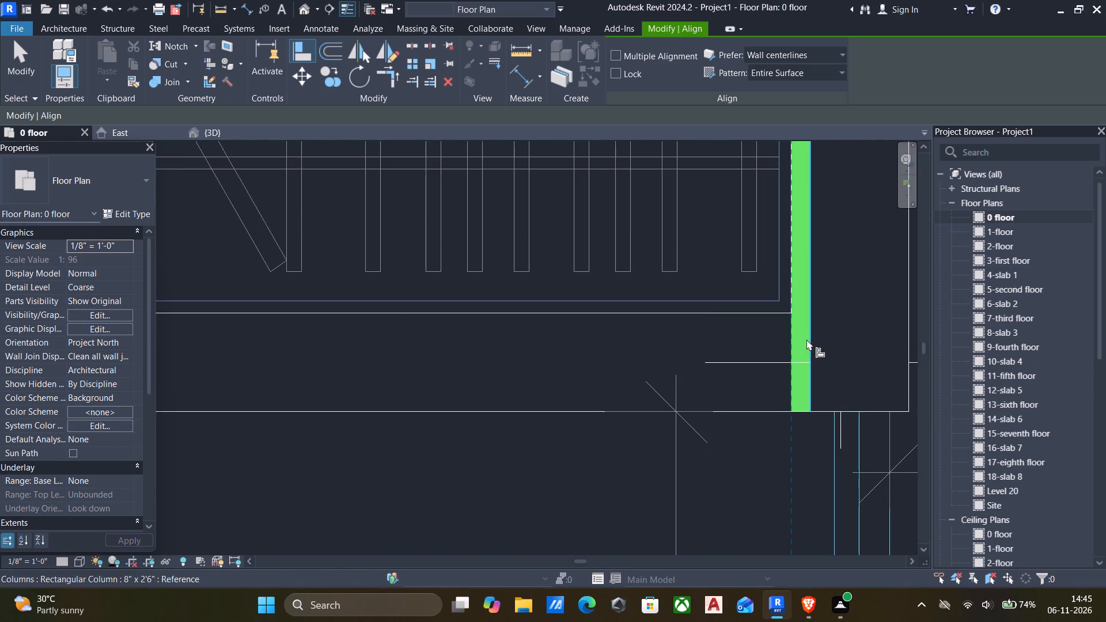
click(813, 344)
Align the bedroom-side face and lower end of the column between the 12'-3" balcony and adjoining bedroom with its red mark, then end aligning.
scroll(783, 346, down, 13)
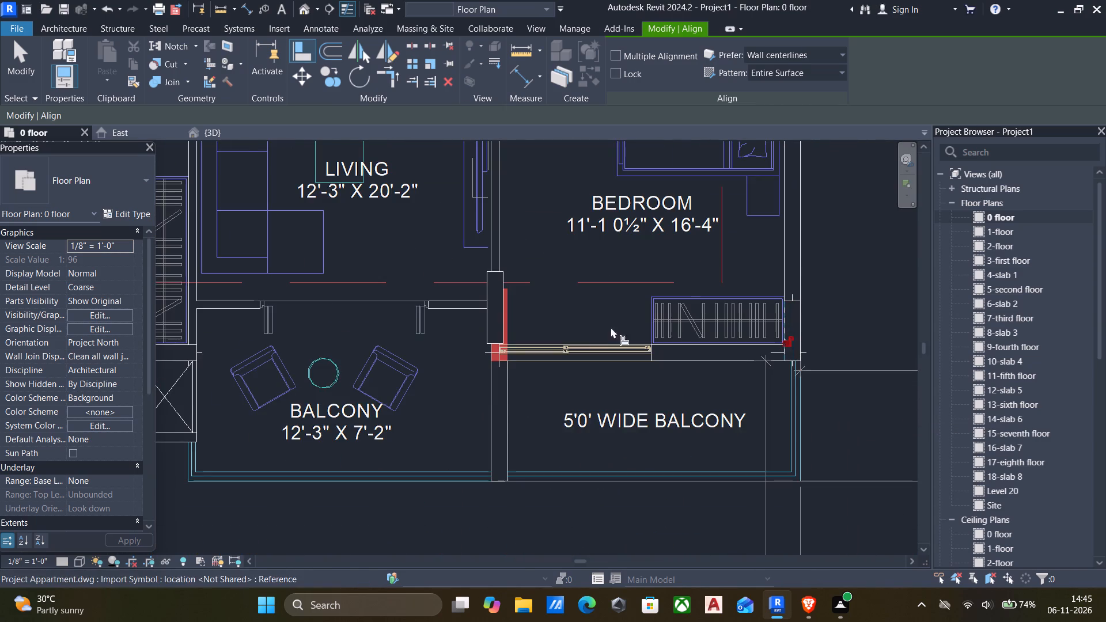
scroll(563, 322, down, 4)
scroll(523, 317, up, 11)
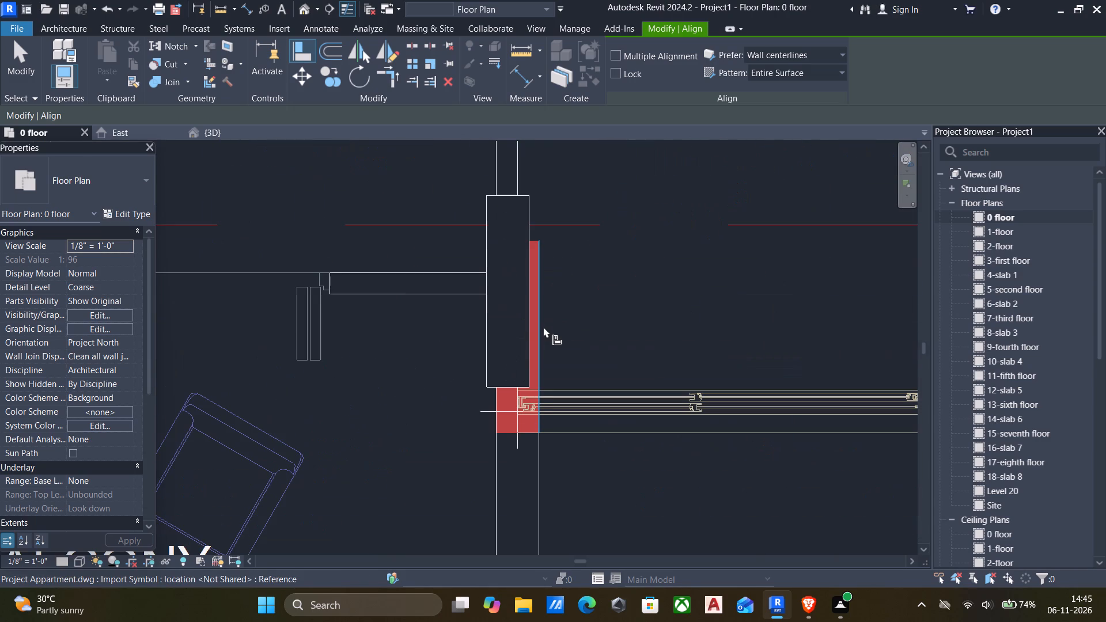
click(543, 327)
click(526, 325)
scroll(518, 437, up, 4)
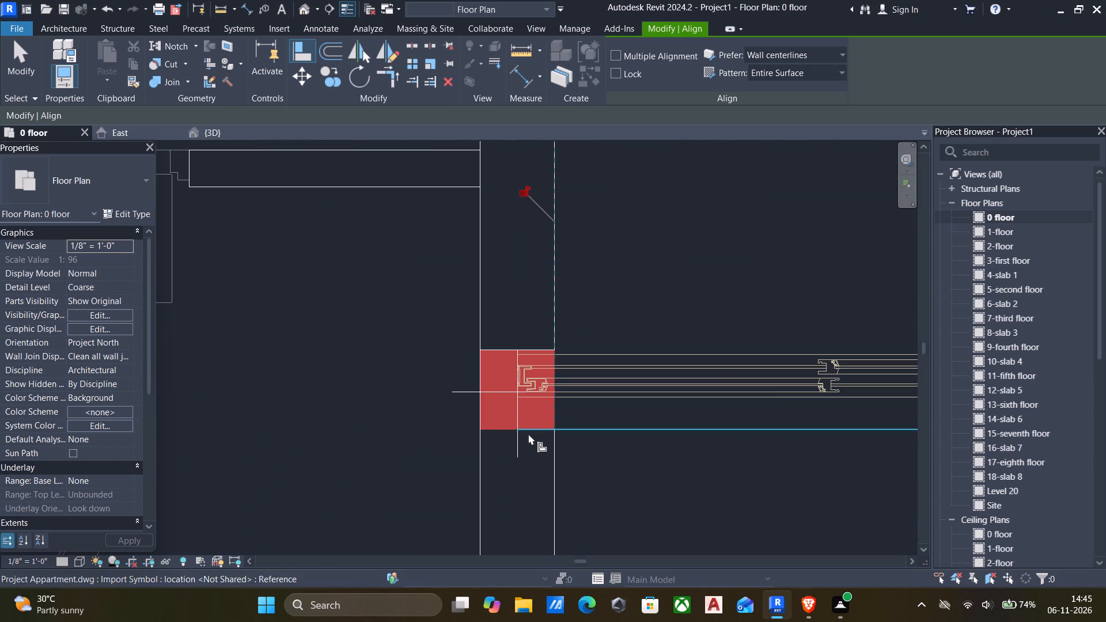
click(528, 433)
click(497, 352)
scroll(501, 356, down, 7)
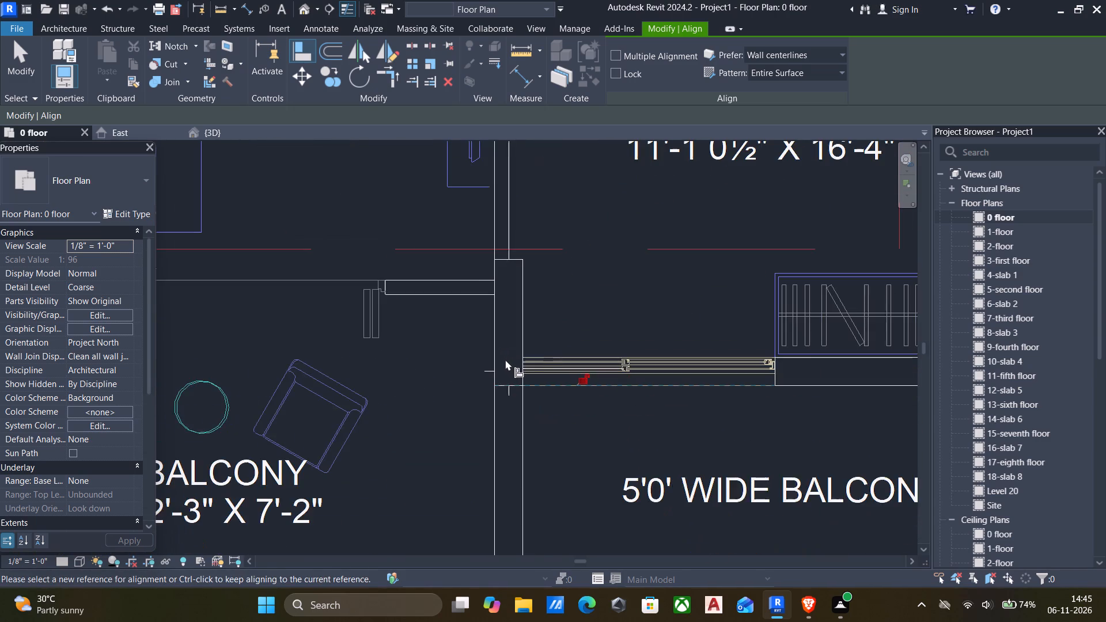
scroll(516, 361, down, 11)
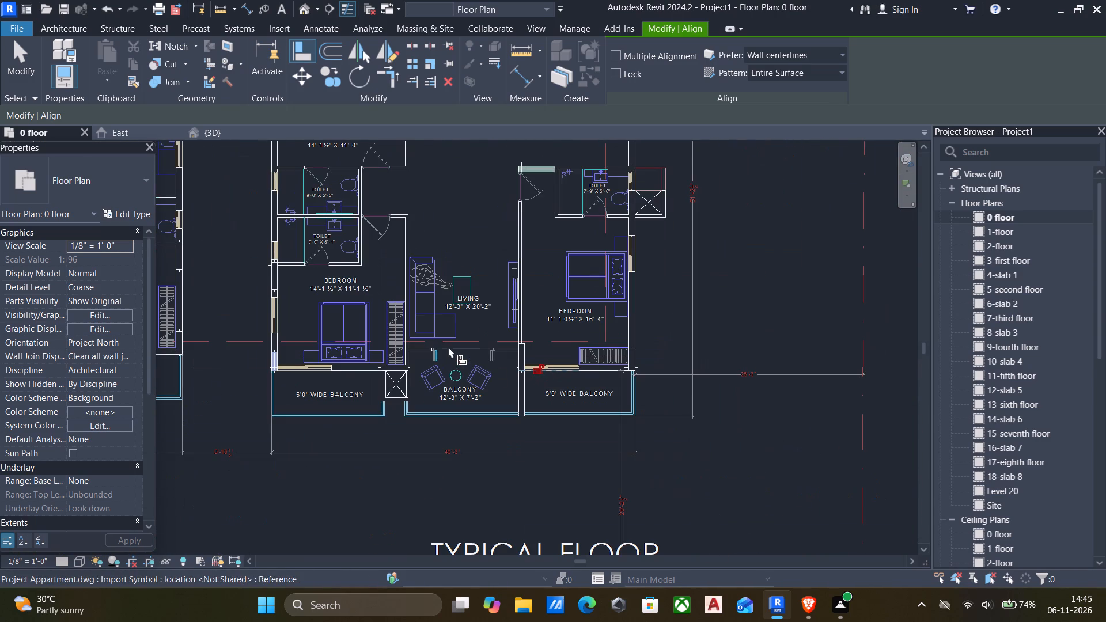
scroll(413, 361, up, 4)
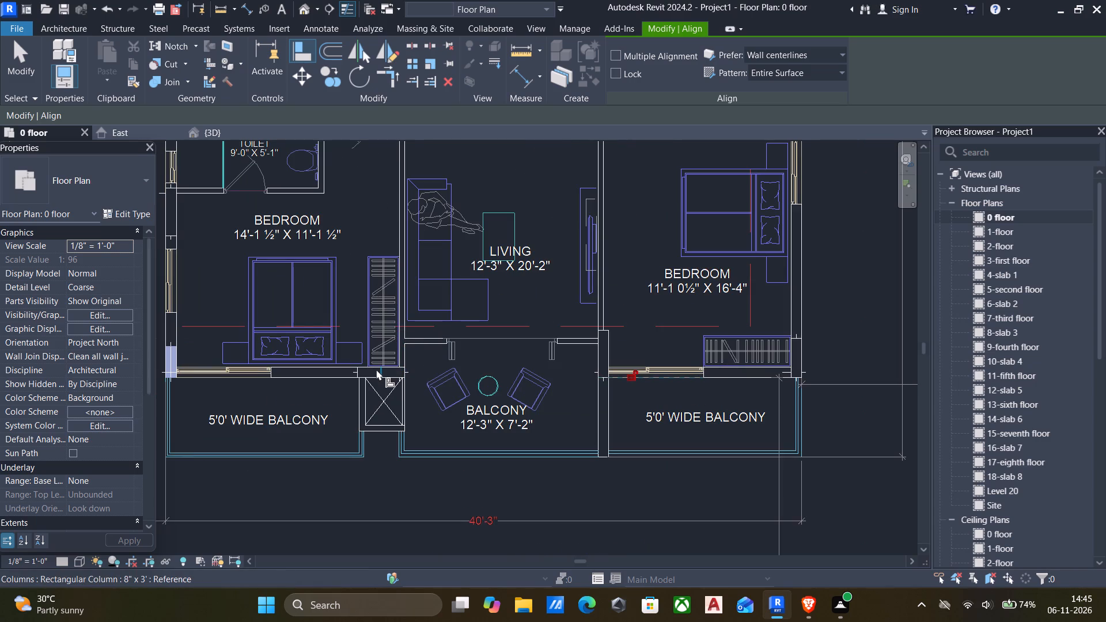
key(Escape)
key(Escape)
scroll(604, 357, down, 4)
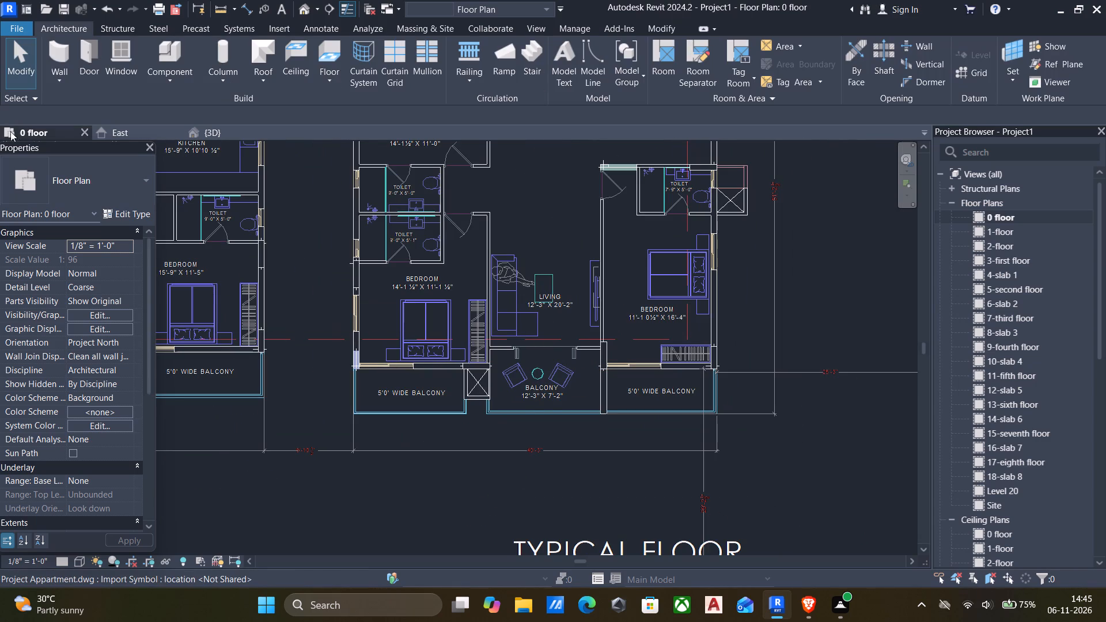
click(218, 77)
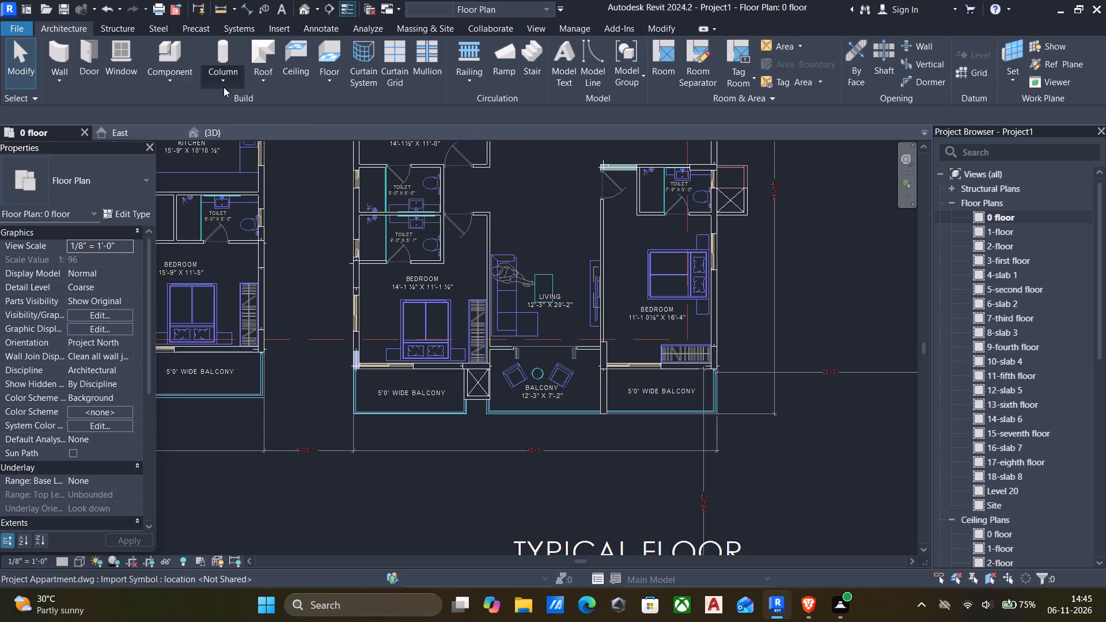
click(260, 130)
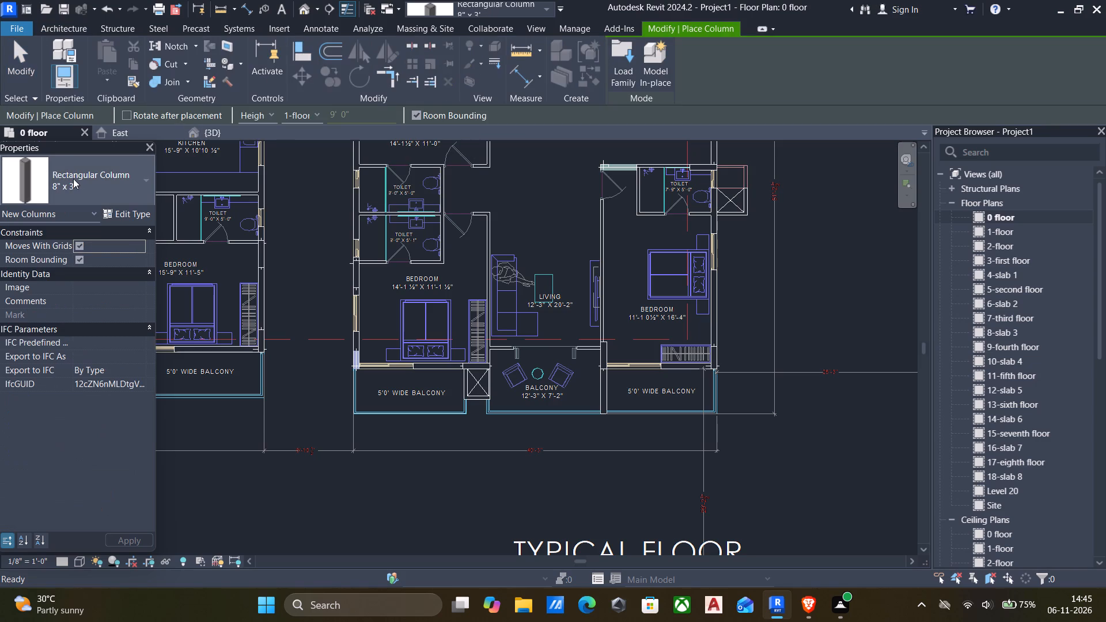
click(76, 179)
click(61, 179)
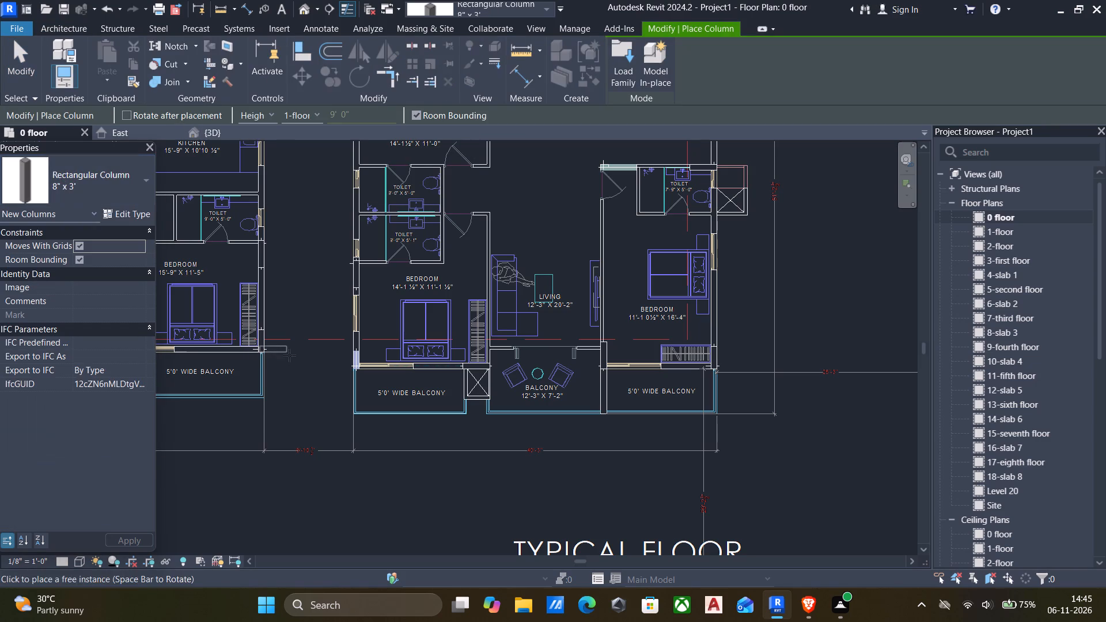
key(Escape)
Add an aligned dimension along the length of the pale-blue column mark at the 14'-1 ½" x 11'-1 ½" bedroom's outer balcony corner.
key(d)
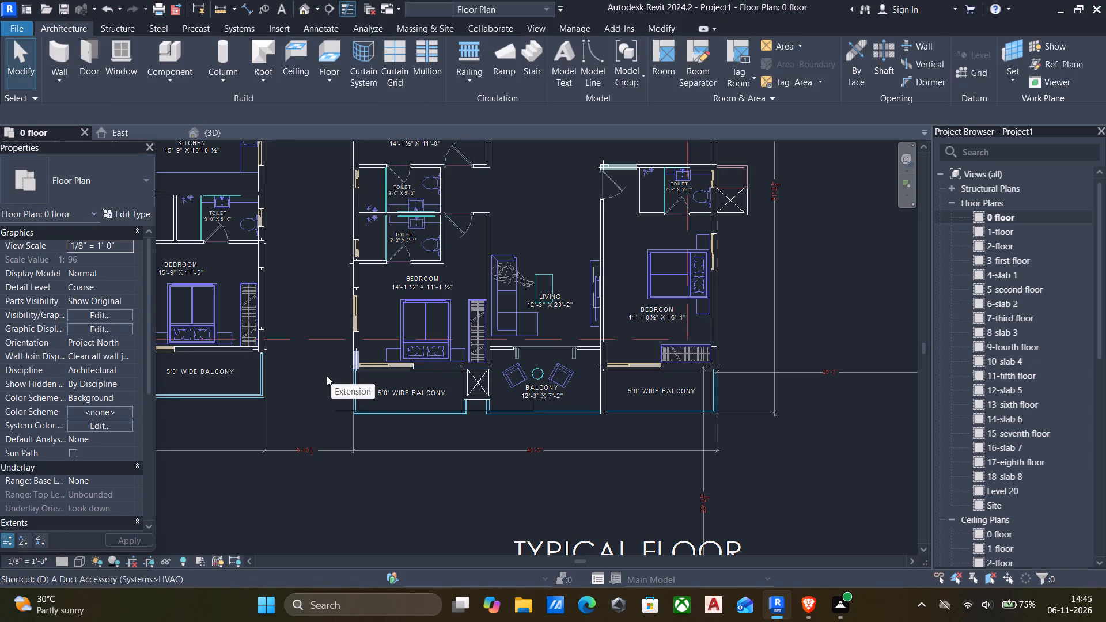
key(i)
scroll(325, 376, up, 10)
scroll(377, 307, up, 5)
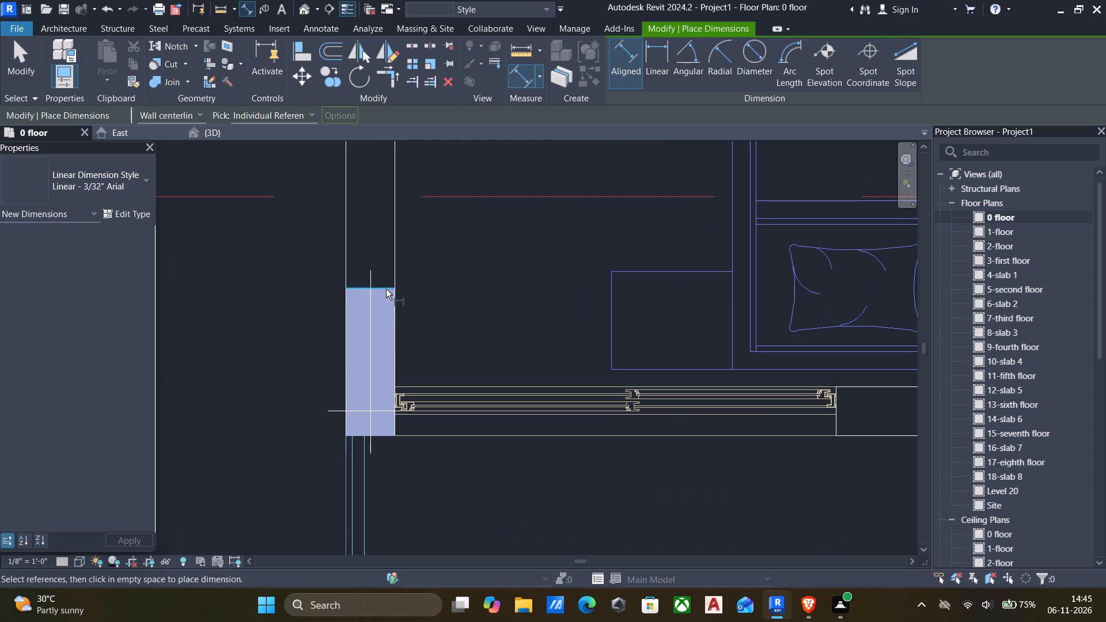
click(386, 289)
click(385, 435)
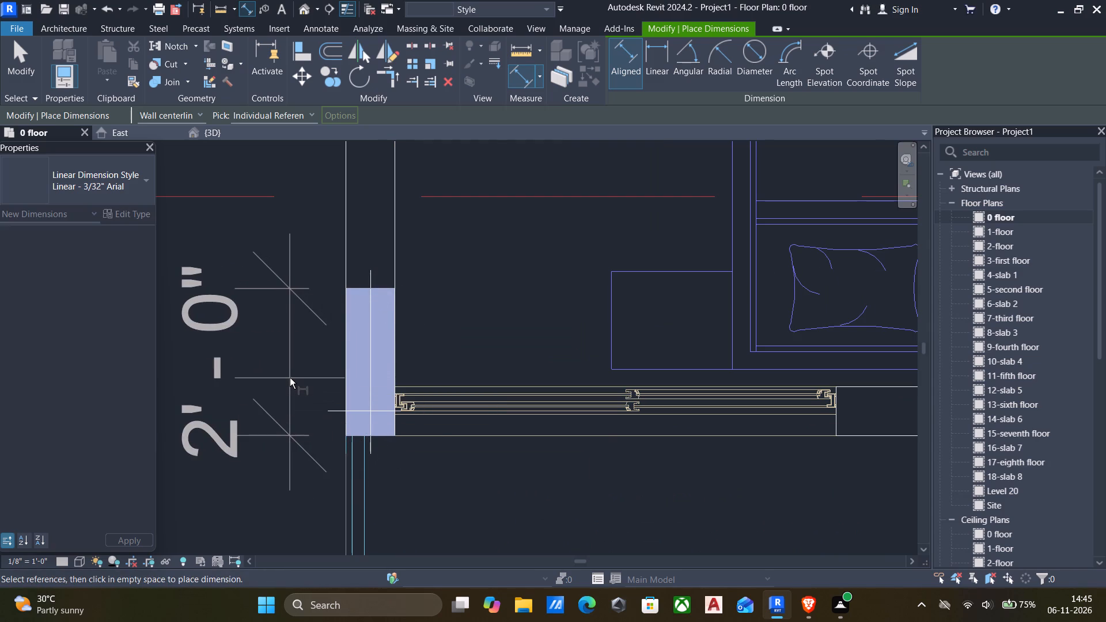
click(289, 378)
Add an aligned dimension along the length of the pale-blue column mark at the dining end of flat 6's utility.
scroll(289, 377, down, 7)
scroll(424, 413, down, 7)
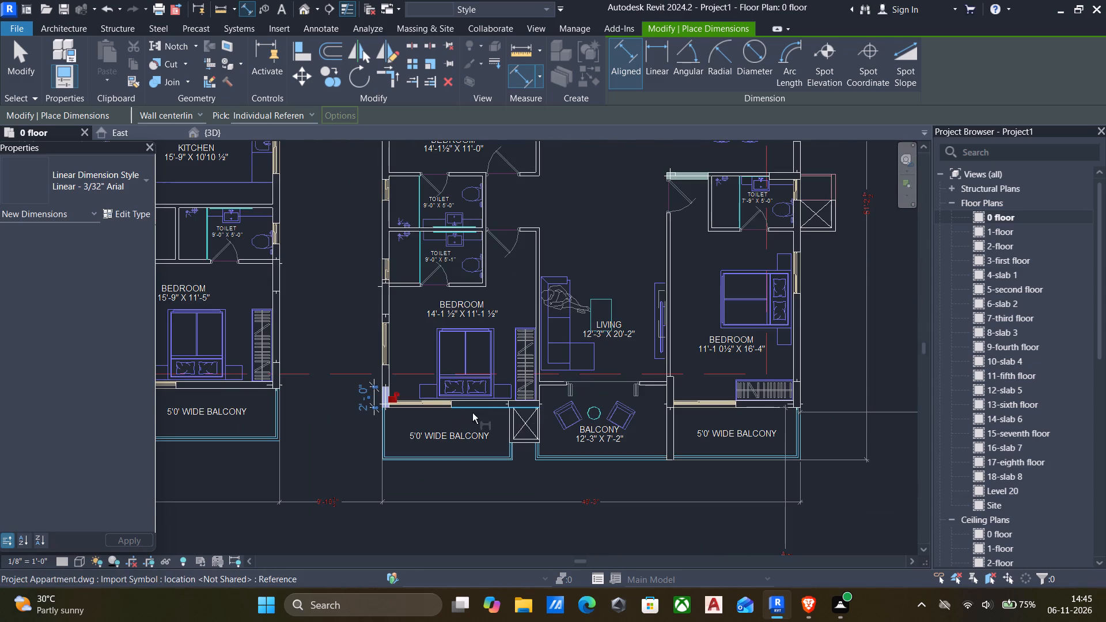
scroll(831, 386, up, 5)
scroll(378, 374, down, 3)
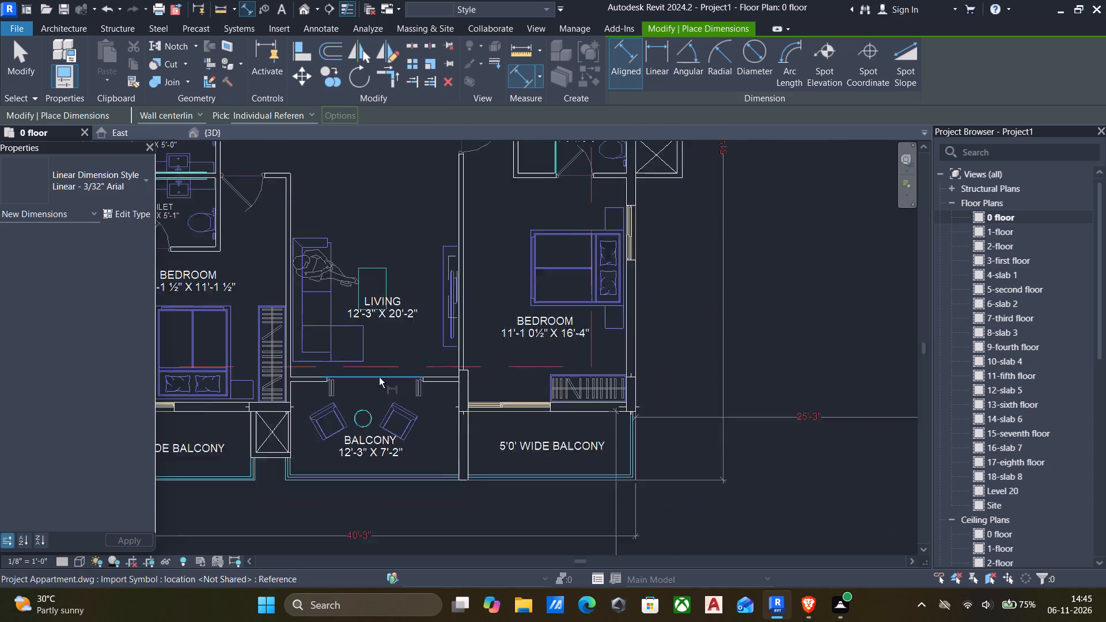
scroll(379, 377, down, 4)
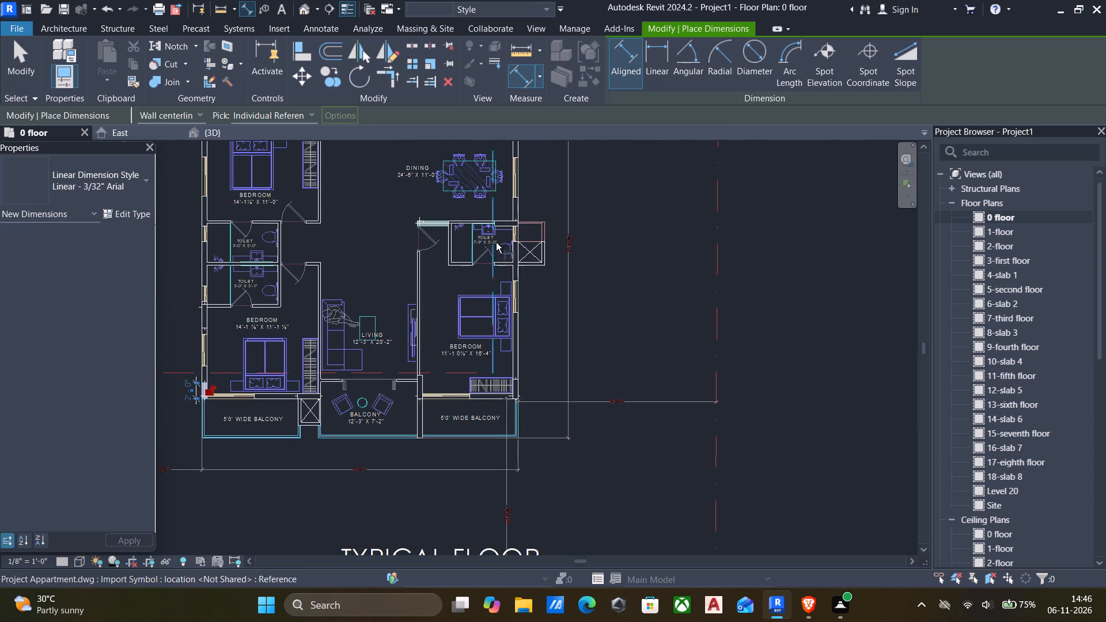
middle_drag(210, 256, 274, 388)
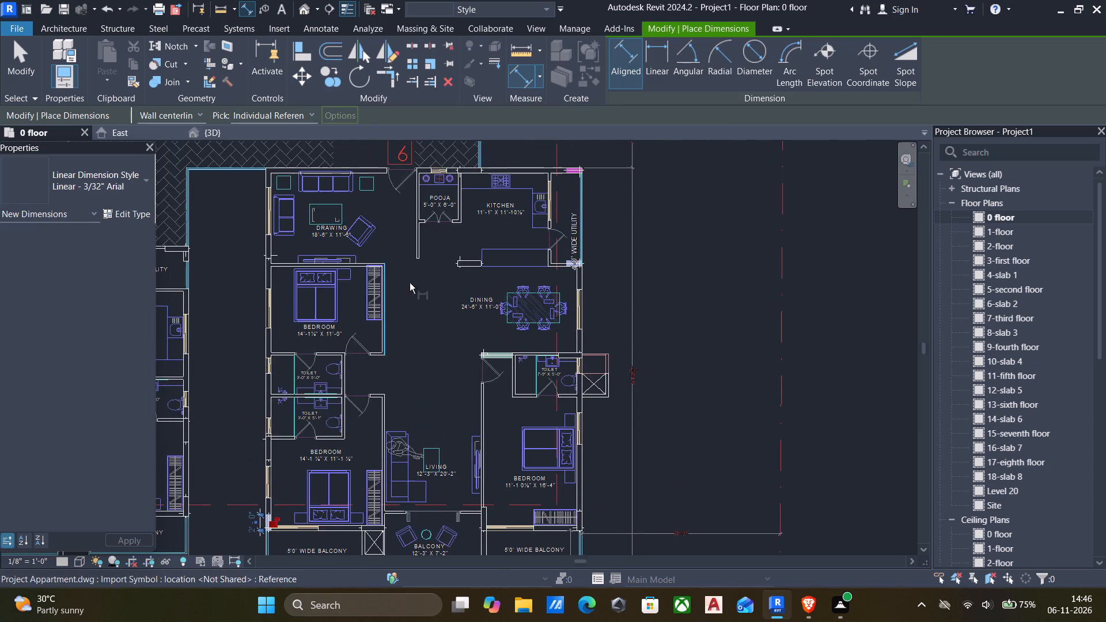
scroll(530, 264, up, 14)
scroll(616, 271, up, 5)
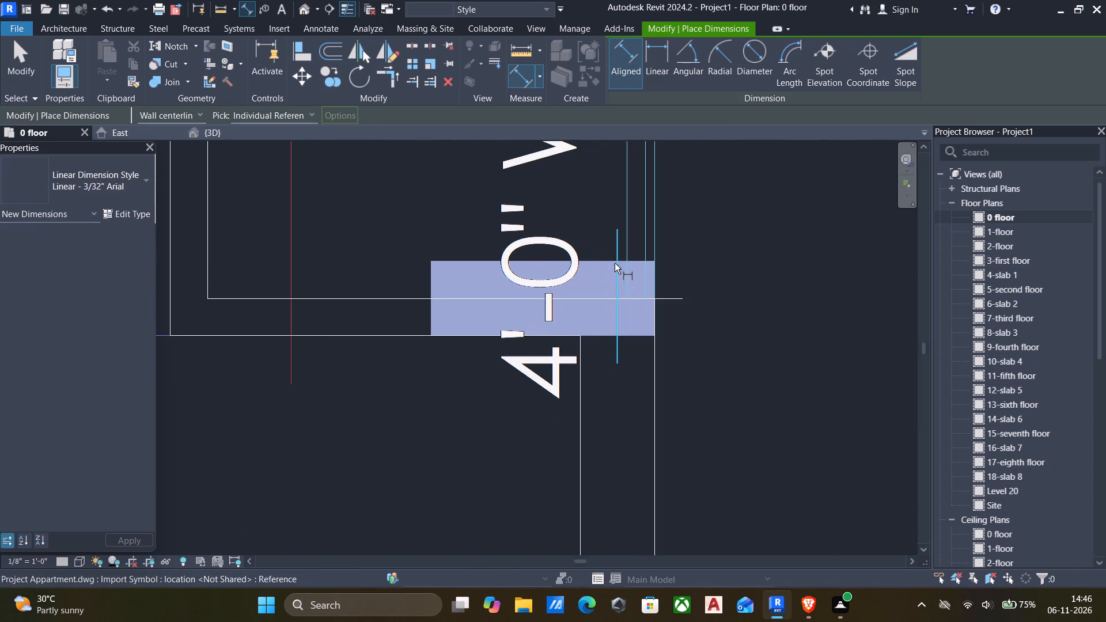
click(430, 284)
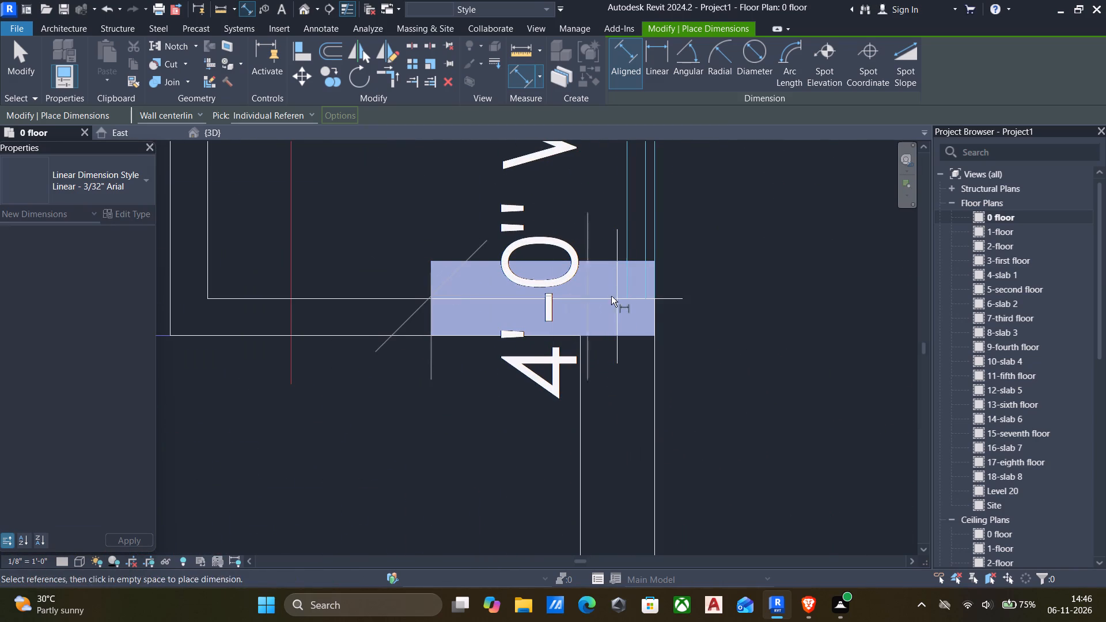
click(653, 286)
scroll(650, 286, down, 5)
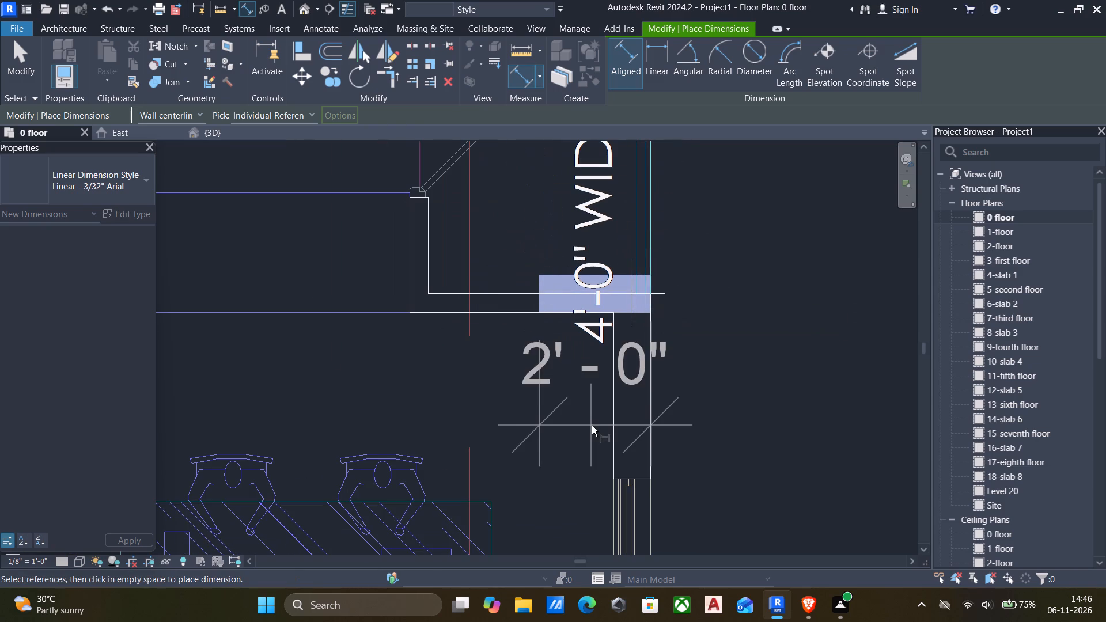
click(582, 420)
Add an aligned dimension along the length of the magenta column mark at the corridor end of flat 6's utility.
scroll(582, 419, down, 13)
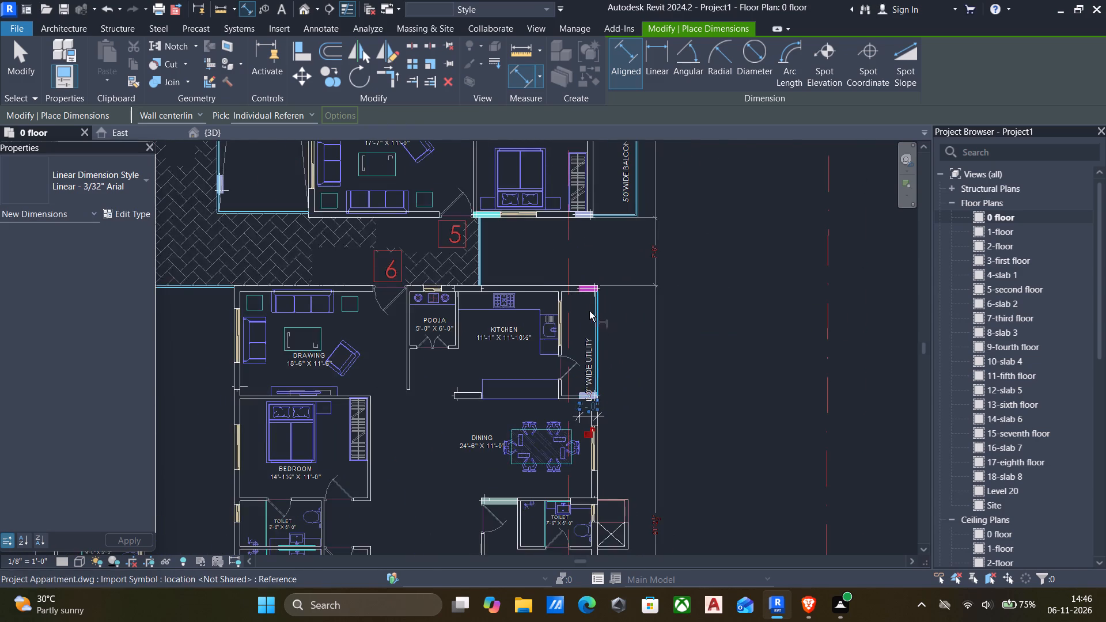
scroll(585, 306, up, 15)
click(609, 278)
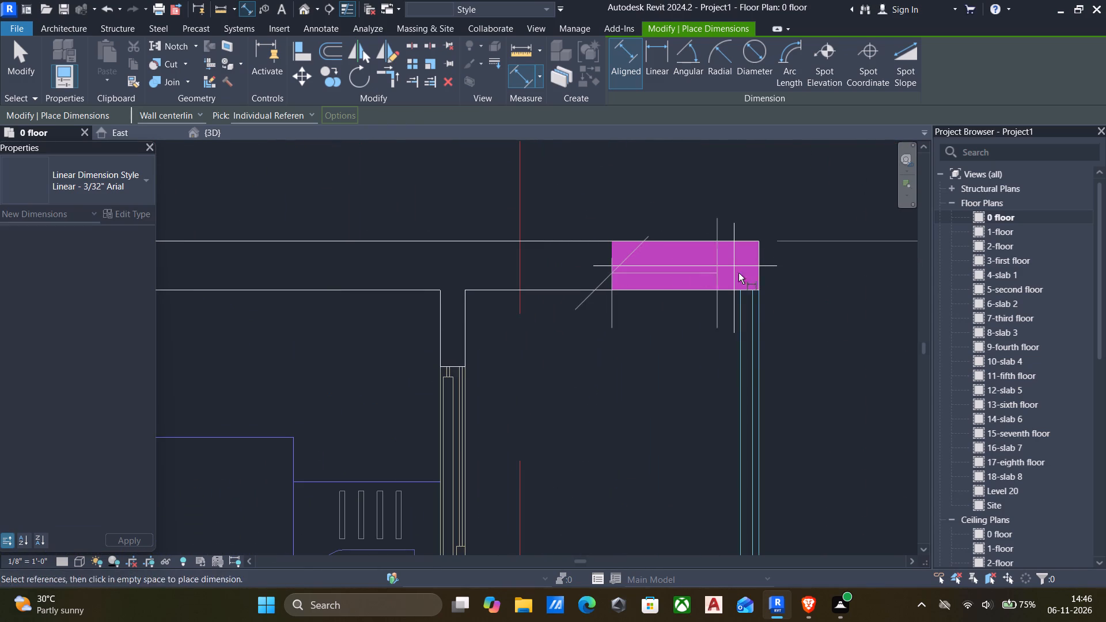
click(759, 273)
scroll(702, 256, down, 3)
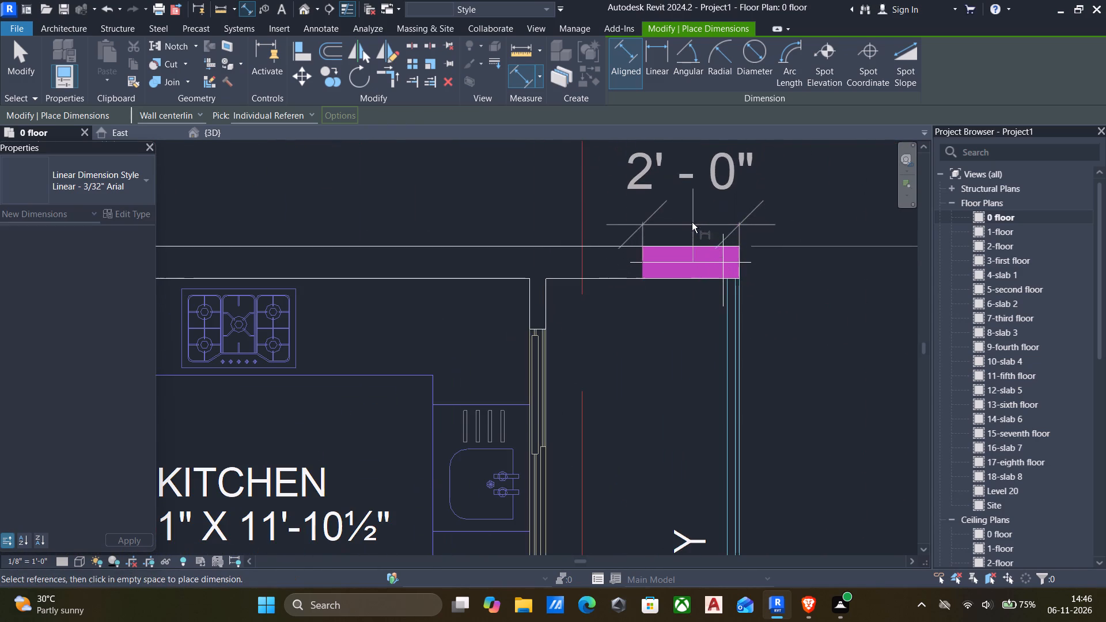
click(688, 215)
Start an architectural column and duplicate the 8" x 3' rectangular type under the name 2' x 8".
scroll(677, 235, down, 6)
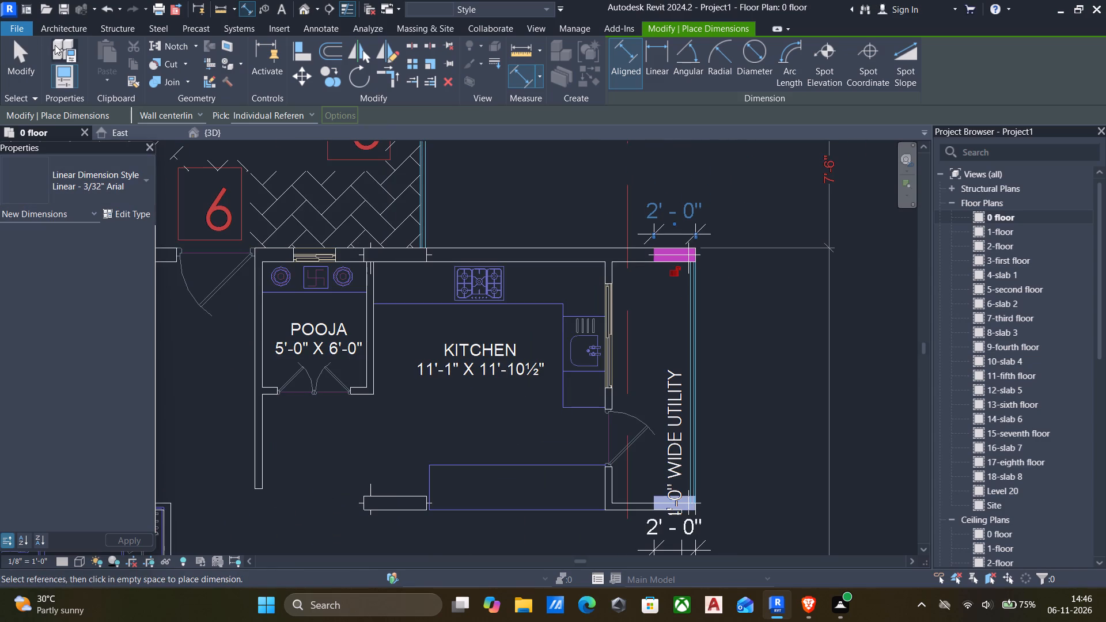
click(69, 27)
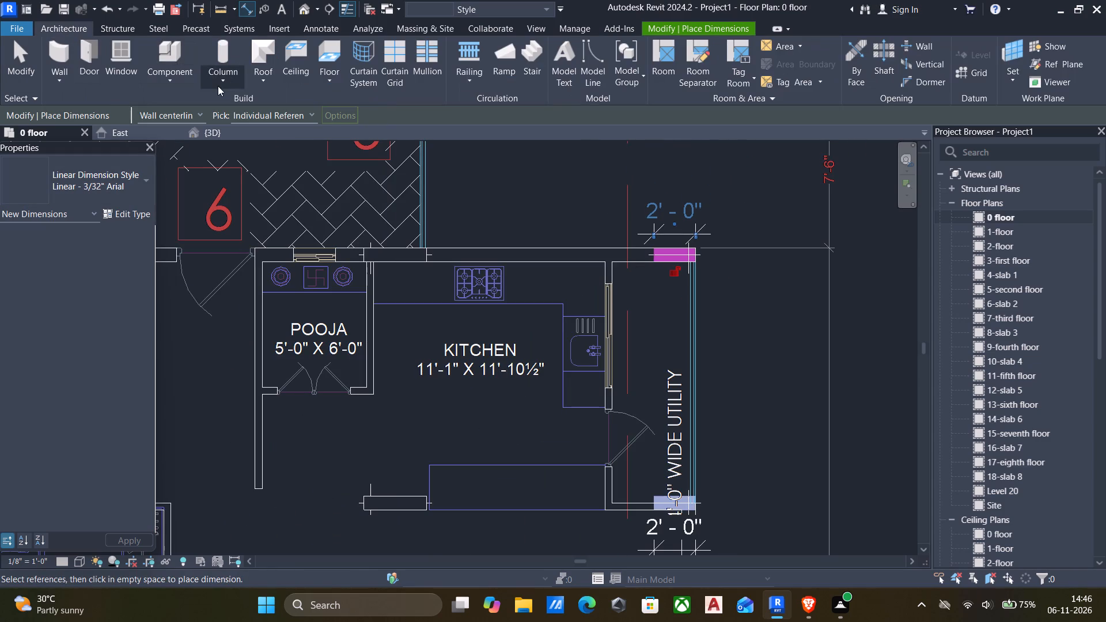
click(218, 86)
click(254, 136)
click(123, 214)
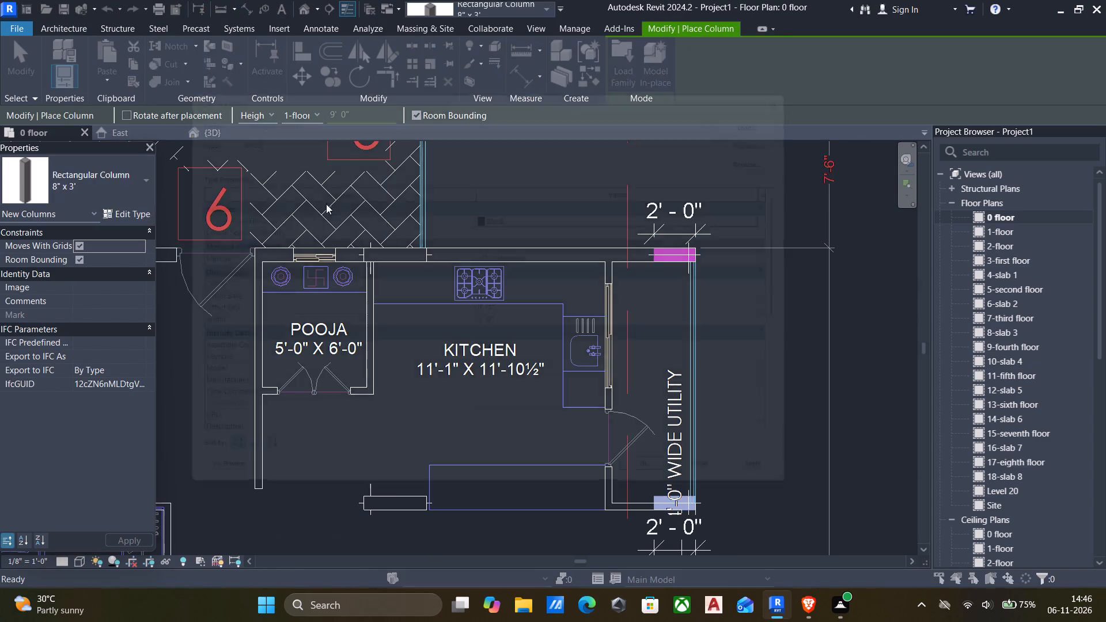
click(786, 126)
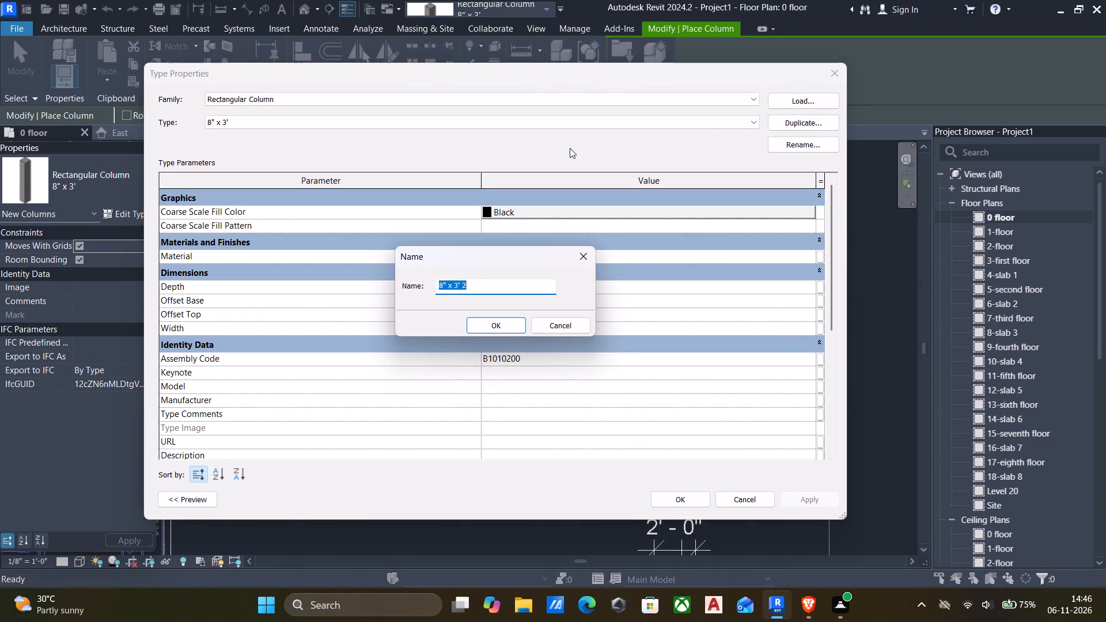
key(BackSpace)
key(2)
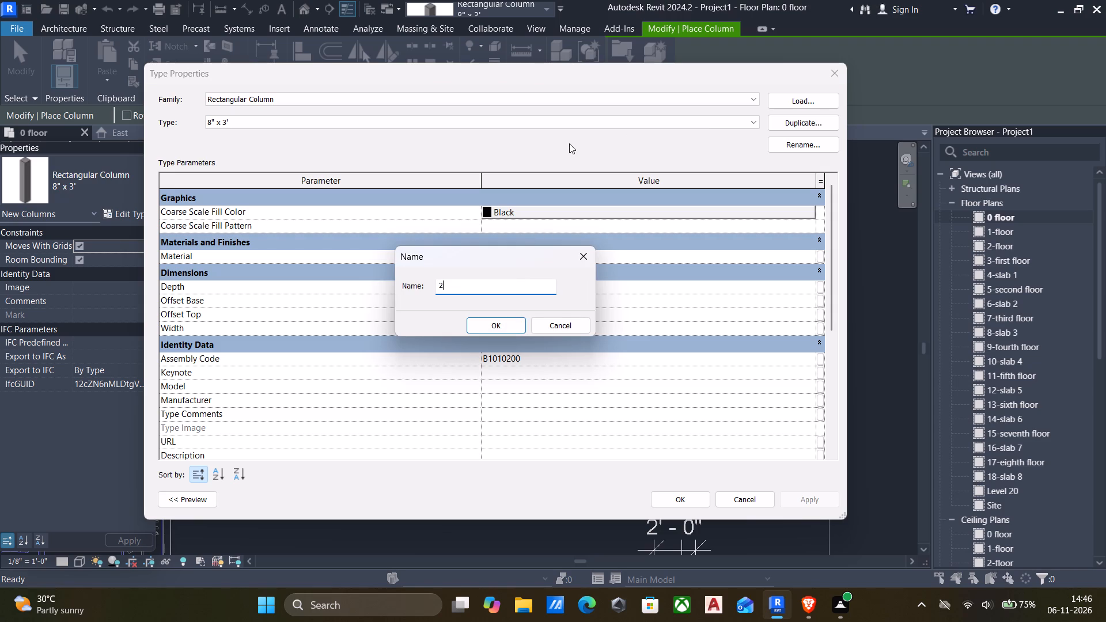
text(')
key(space)
key(9)
key(BackSpace)
text(8")
key(BackSpace)
key(BackSpace)
key(BackSpace)
key(space)
text(x 8")
click(480, 329)
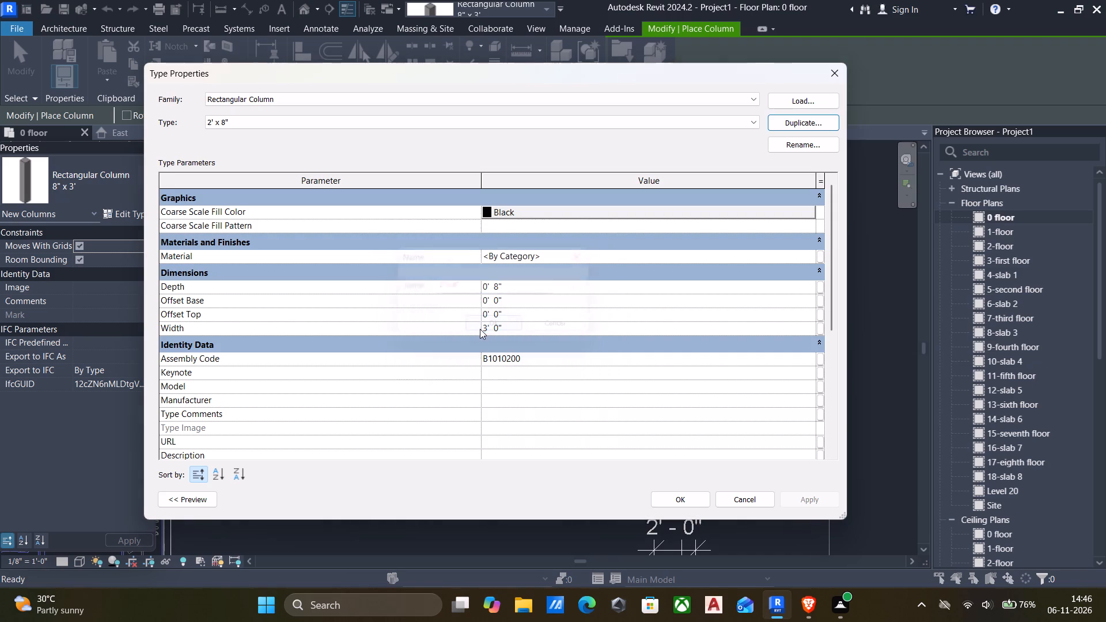
Set the 2' x 8" column type's width to 2' and apply the type properties.
click(531, 328)
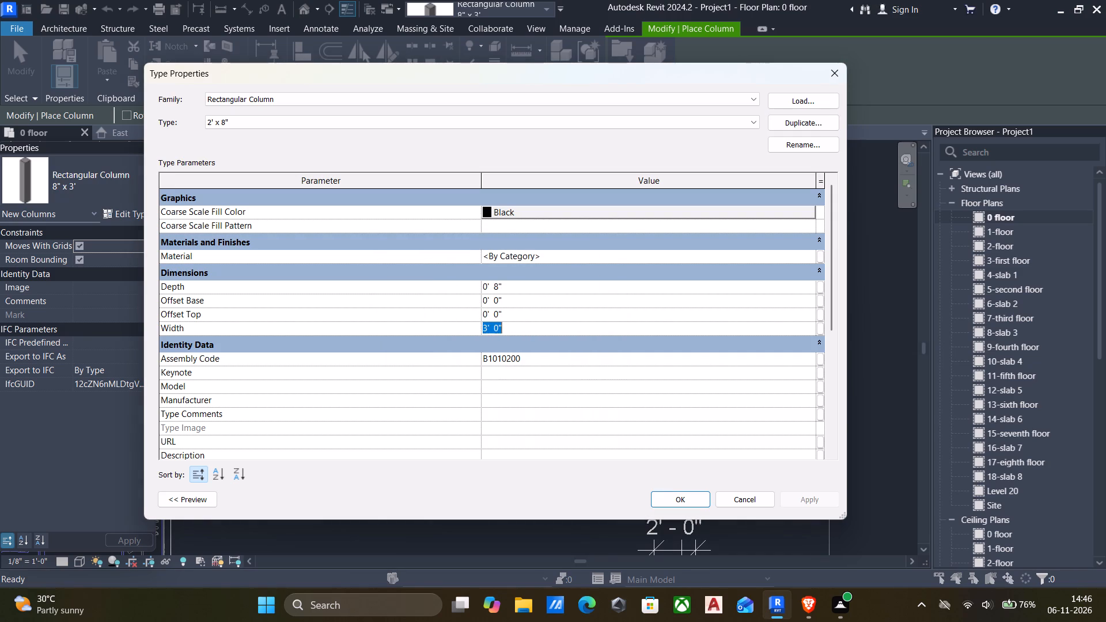
key(2)
key(apostrophe)
key(Return)
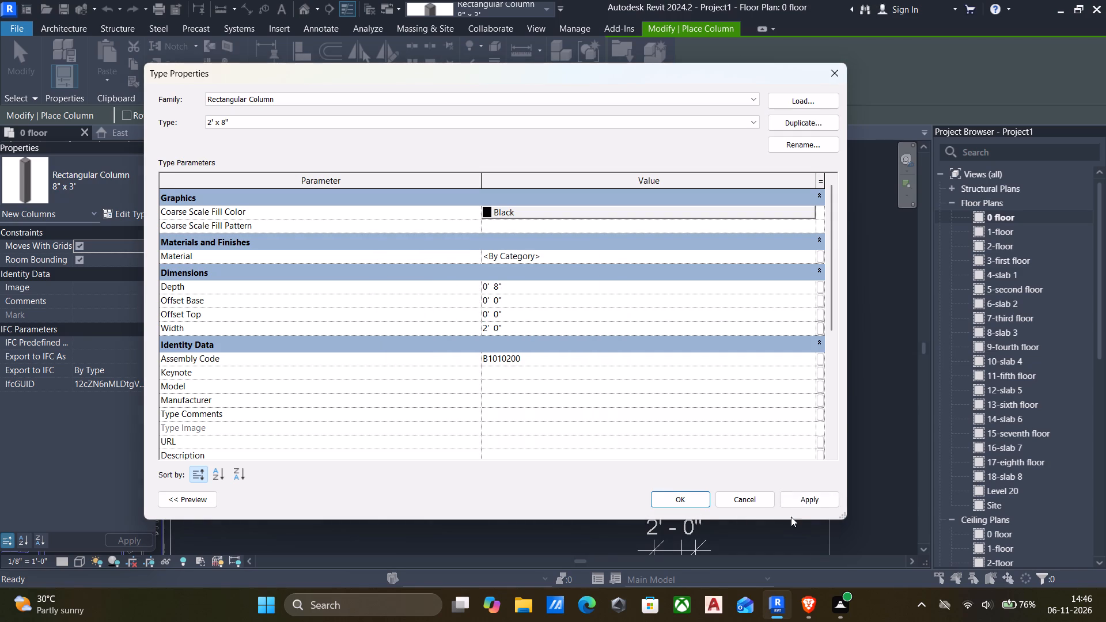
click(797, 506)
click(675, 494)
Place 2' x 8" columns on the magenta and pale-blue marks at the two ends of flat 6's utility.
scroll(589, 452, down, 2)
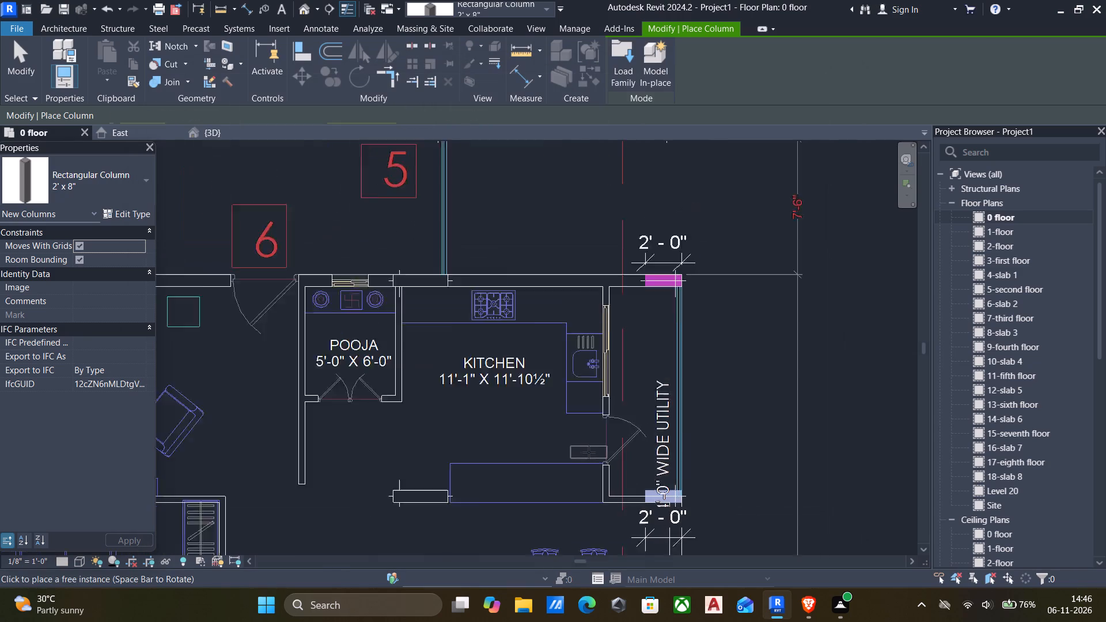
scroll(589, 452, down, 1)
scroll(639, 330, up, 9)
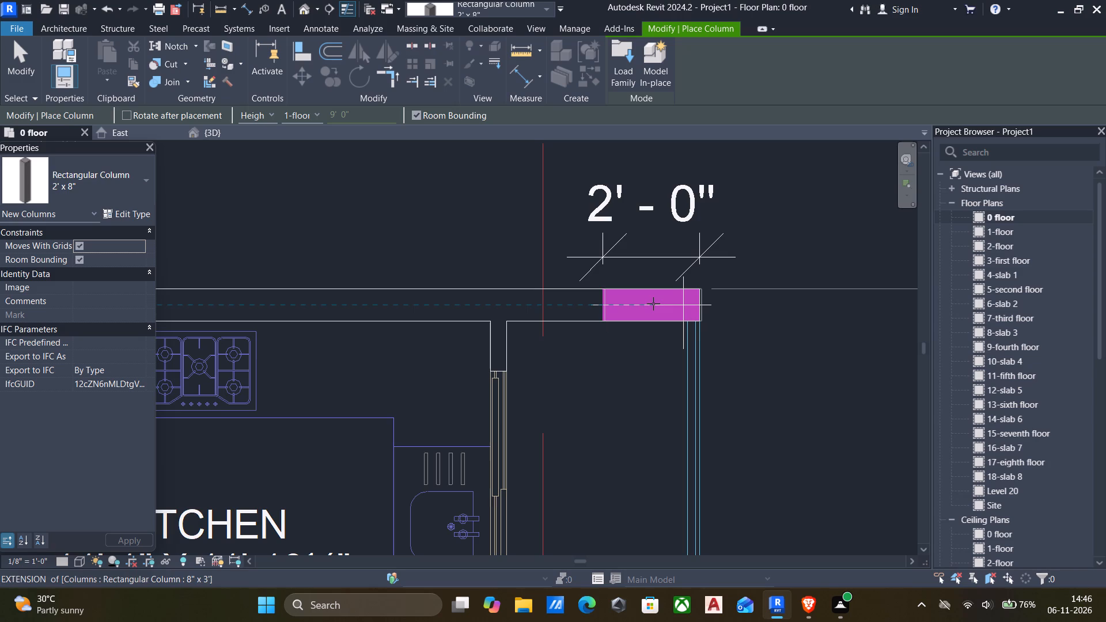
click(639, 295)
scroll(636, 301, down, 7)
scroll(576, 338, down, 3)
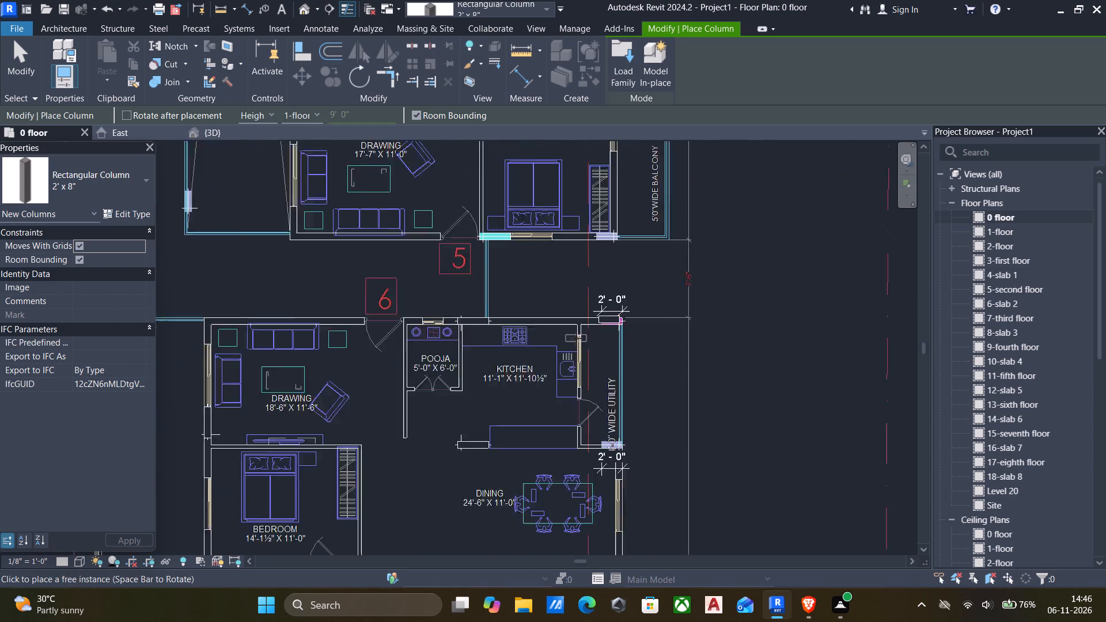
scroll(576, 338, down, 2)
scroll(613, 466, up, 11)
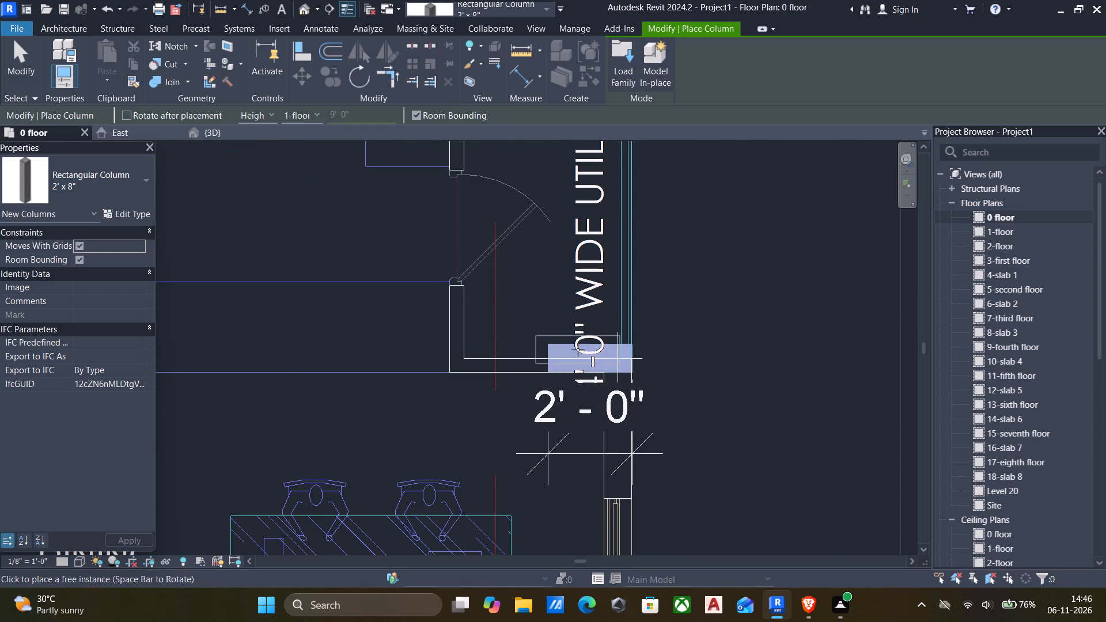
click(578, 348)
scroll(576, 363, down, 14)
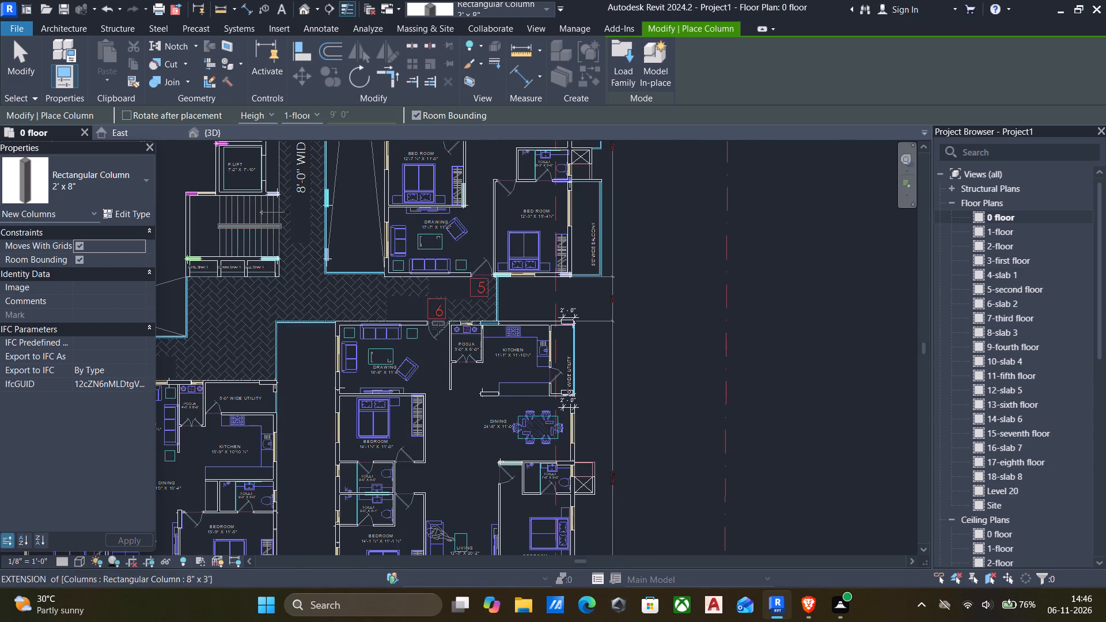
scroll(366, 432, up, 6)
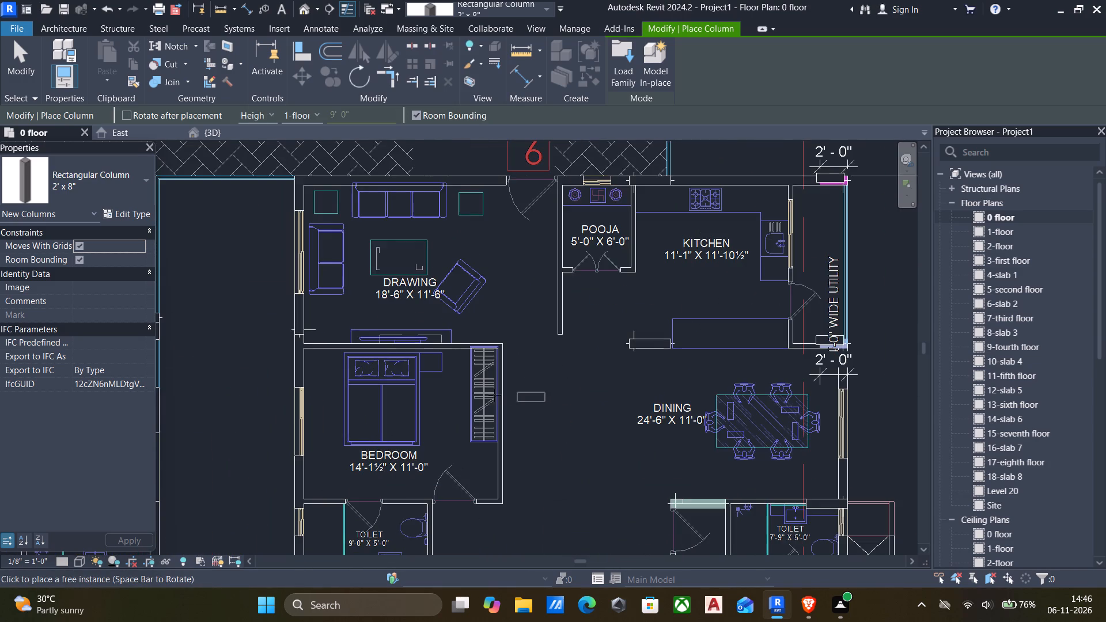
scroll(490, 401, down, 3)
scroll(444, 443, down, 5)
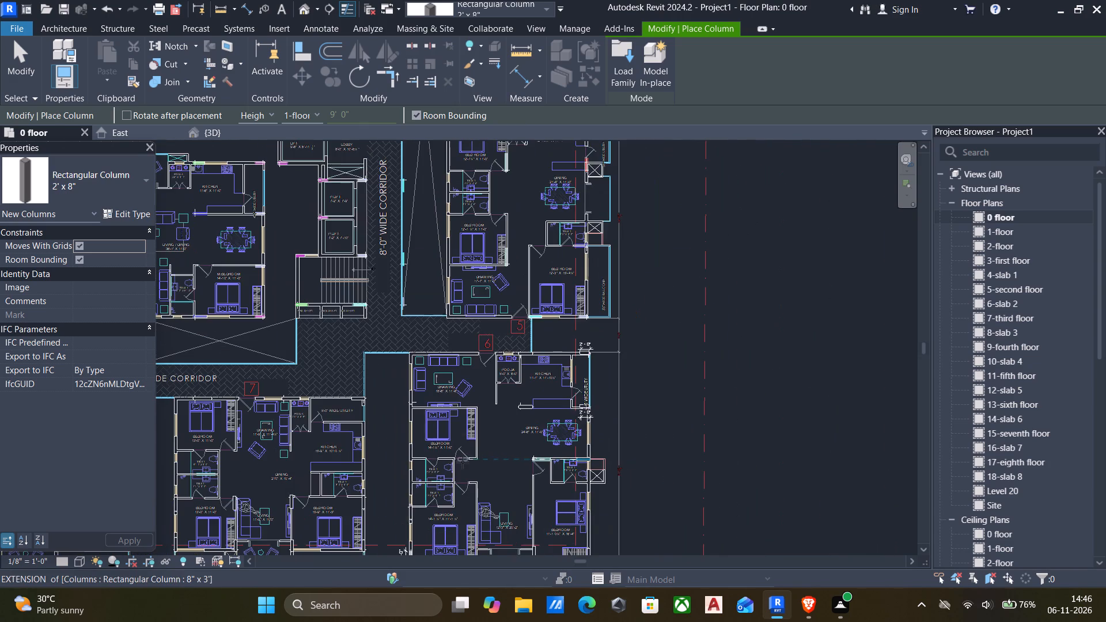
Rotate a 2' x 8" column and place it on the pale-blue mark at the balcony corner of flat 6's 14'-1½" x 11'-1½" bedroom.
middle_drag(465, 458, 531, 352)
scroll(481, 442, up, 4)
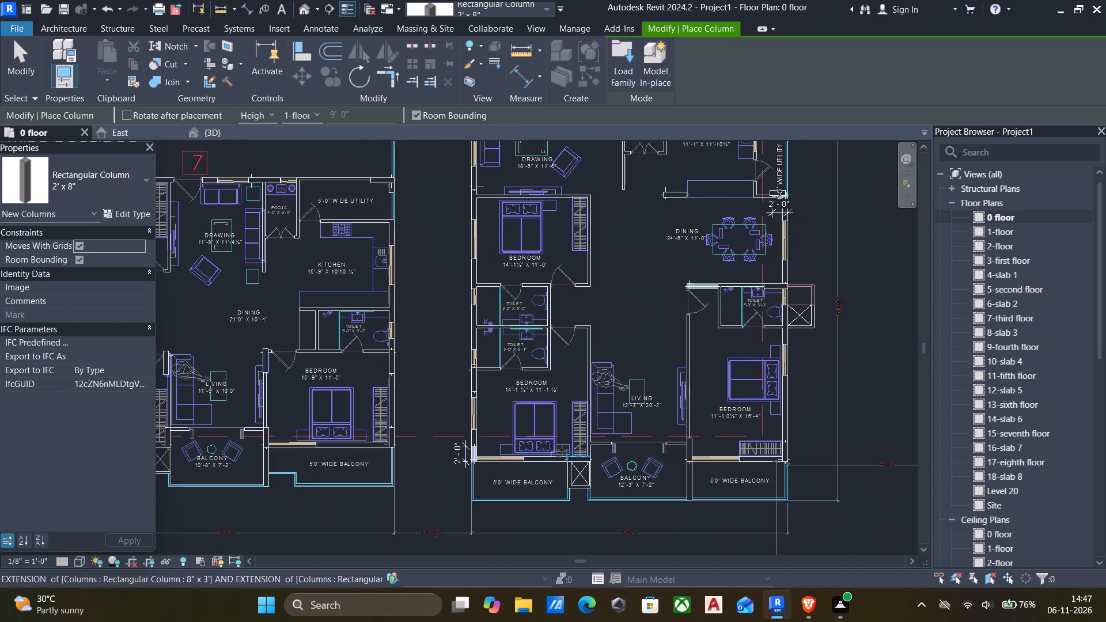
scroll(605, 458, up, 1)
scroll(460, 467, up, 4)
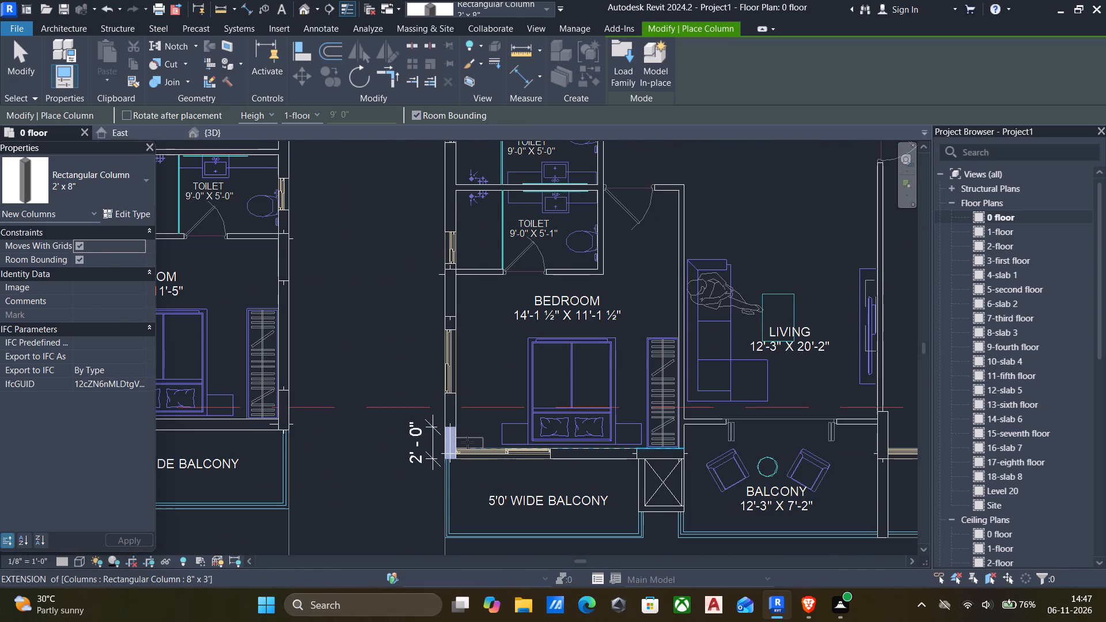
key(space)
scroll(465, 434, up, 5)
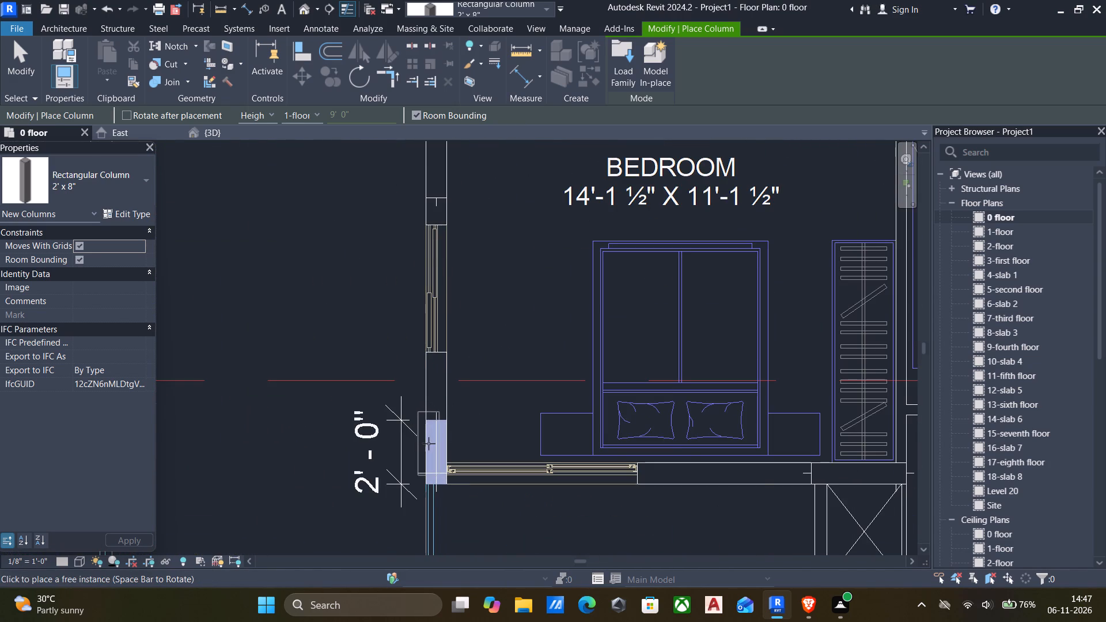
click(429, 443)
Examine flat 6's balcony side and rooms for column marks that still need a column.
scroll(429, 443, down, 7)
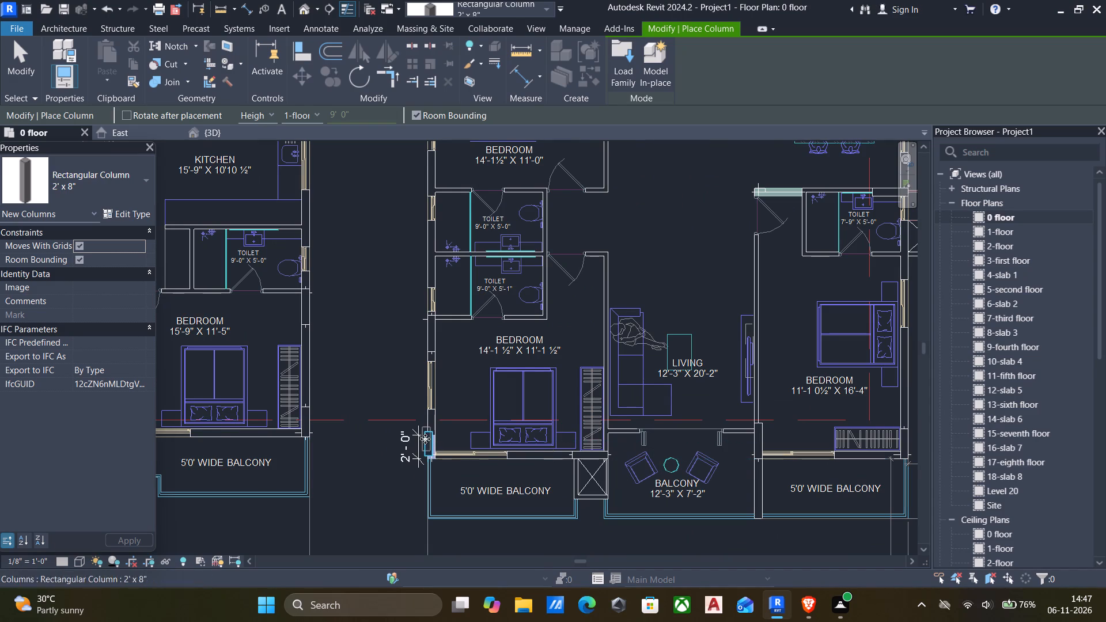
middle_click(425, 439)
scroll(425, 439, down, 5)
scroll(707, 458, up, 6)
scroll(637, 450, up, 4)
scroll(654, 445, down, 3)
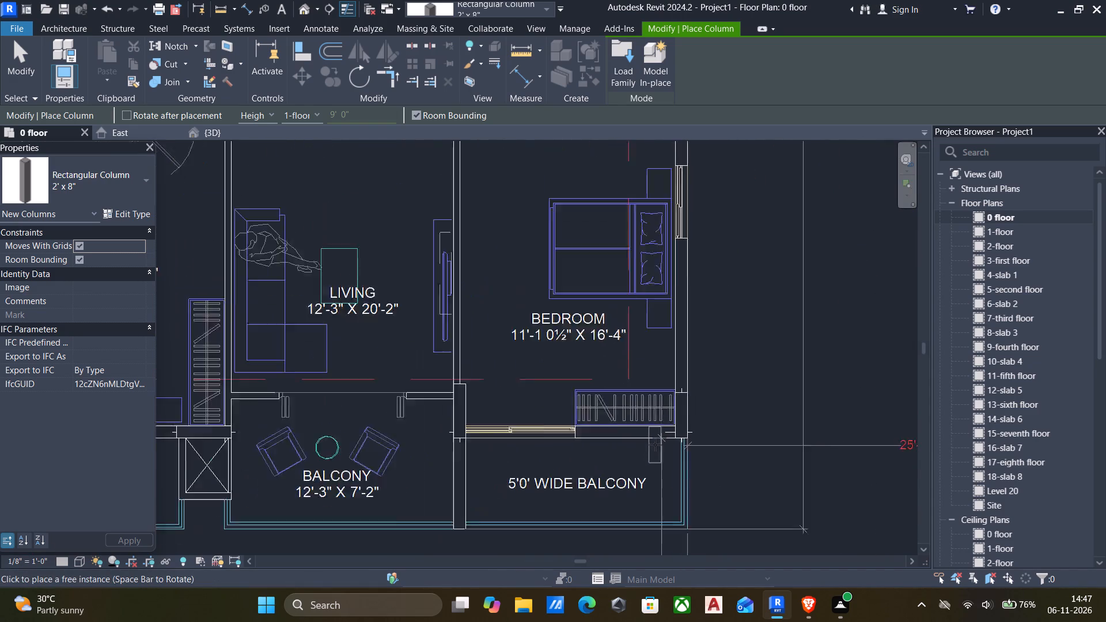
scroll(655, 445, down, 2)
scroll(664, 242, down, 5)
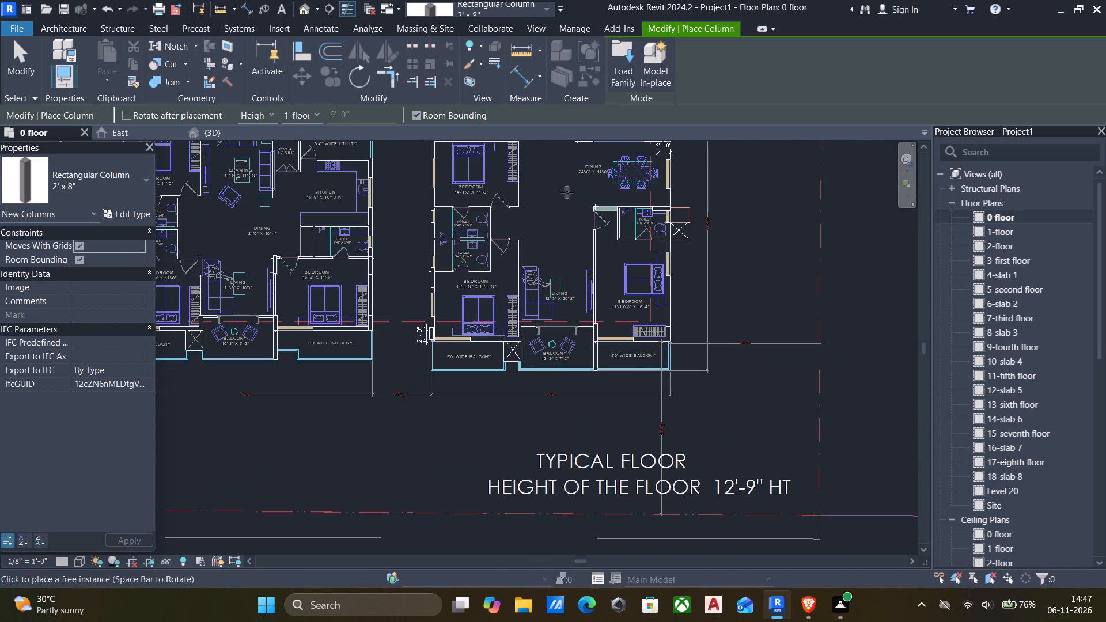
middle_drag(523, 266, 522, 275)
middle_drag(506, 249, 501, 358)
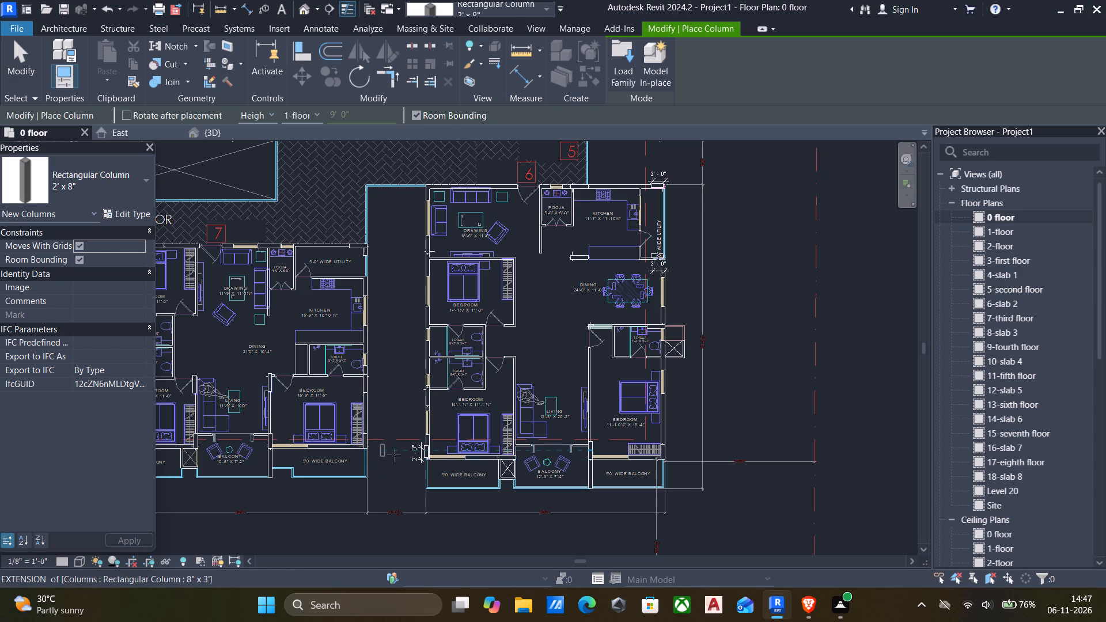
Place an 8" x 4' rectangular column on the teal mark between flat 6's dining area and the door beside the 7'-9" x 5'-0" toilet.
click(107, 180)
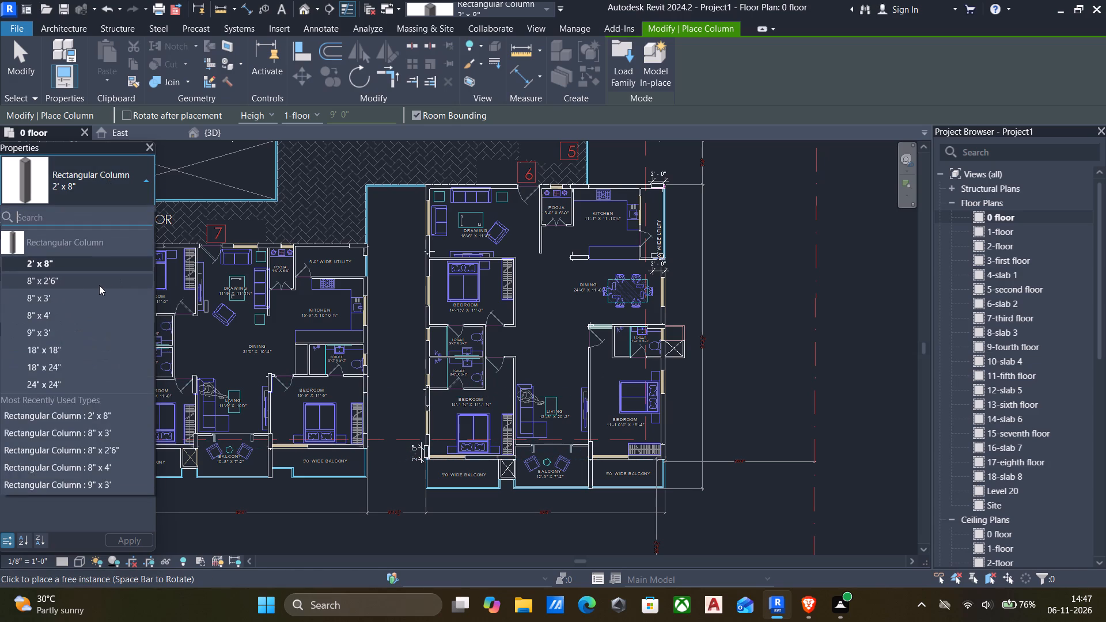
scroll(92, 284, up, 1)
click(44, 297)
scroll(611, 344, up, 4)
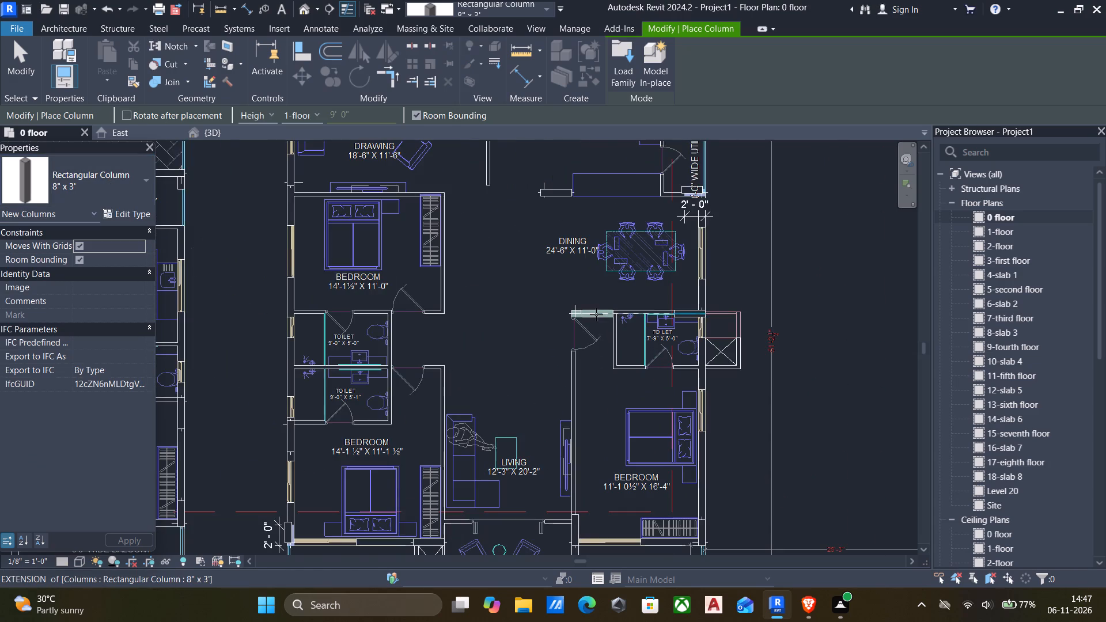
scroll(596, 314, up, 8)
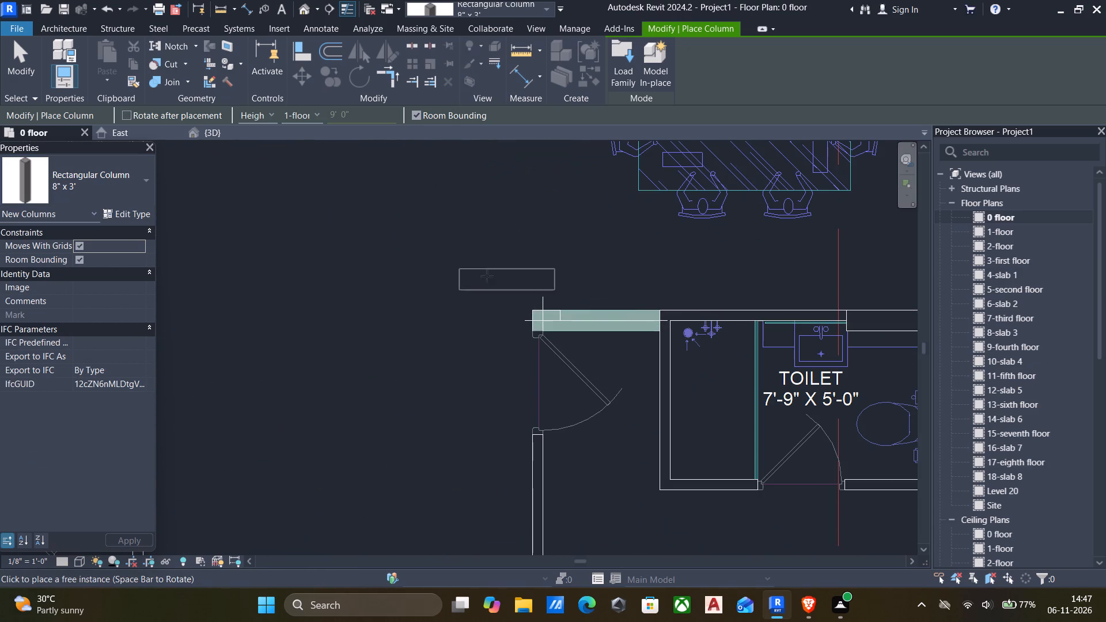
click(107, 181)
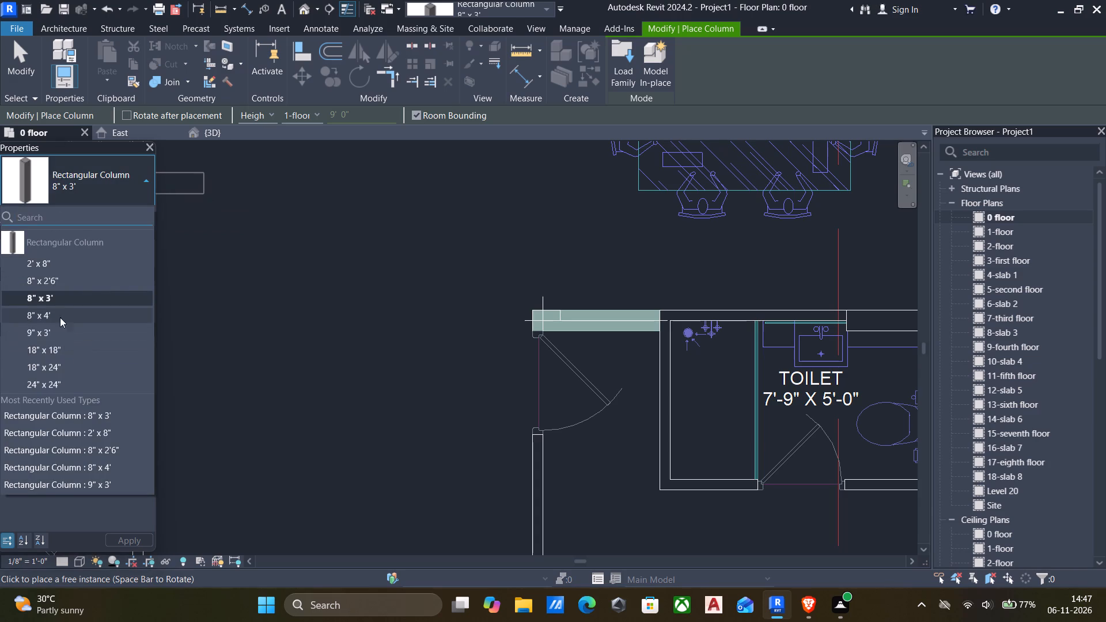
click(58, 312)
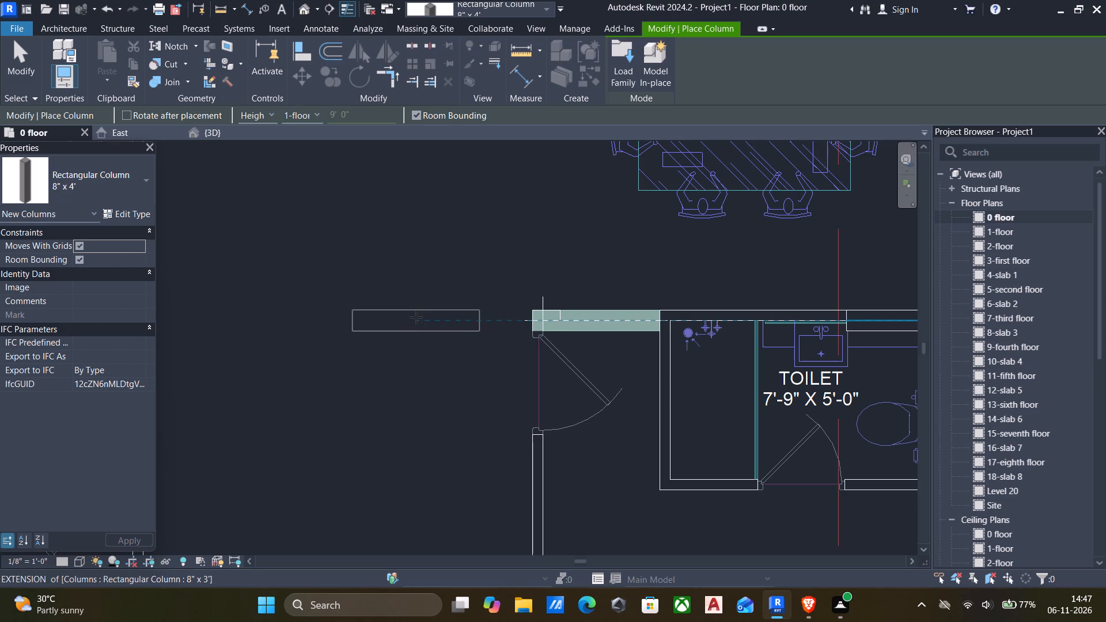
scroll(598, 322, up, 5)
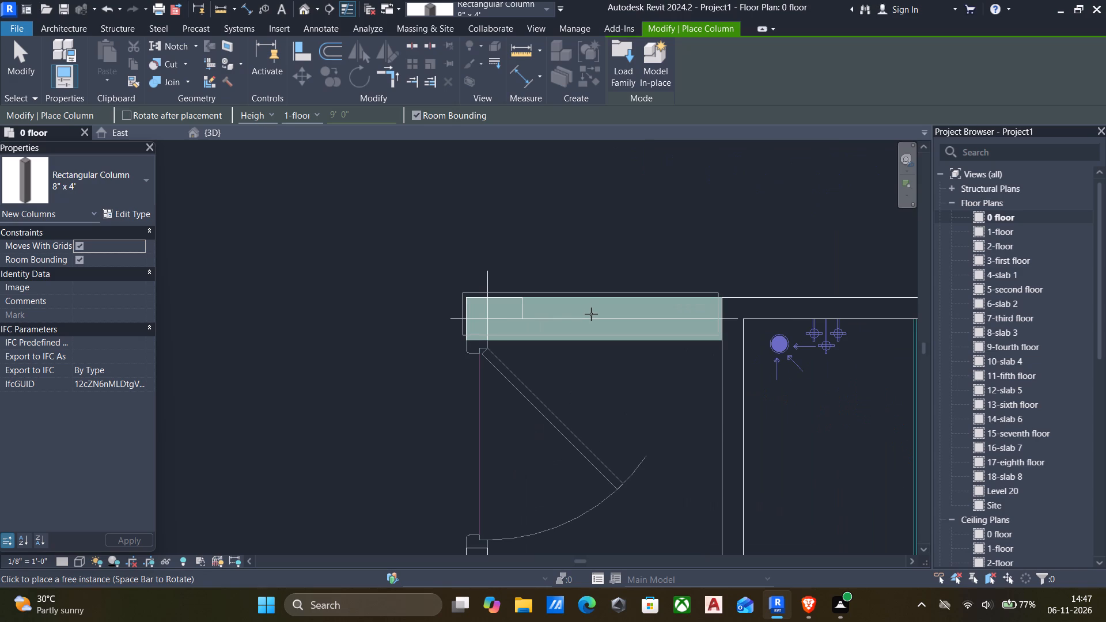
click(586, 310)
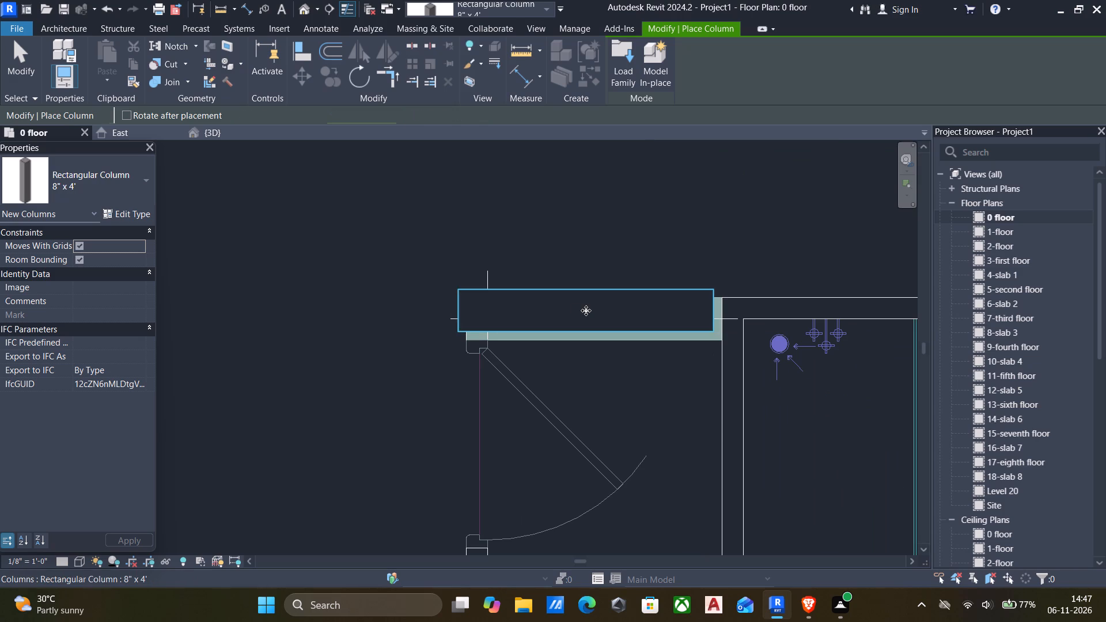
scroll(576, 311, down, 2)
key(Escape)
key(Escape)
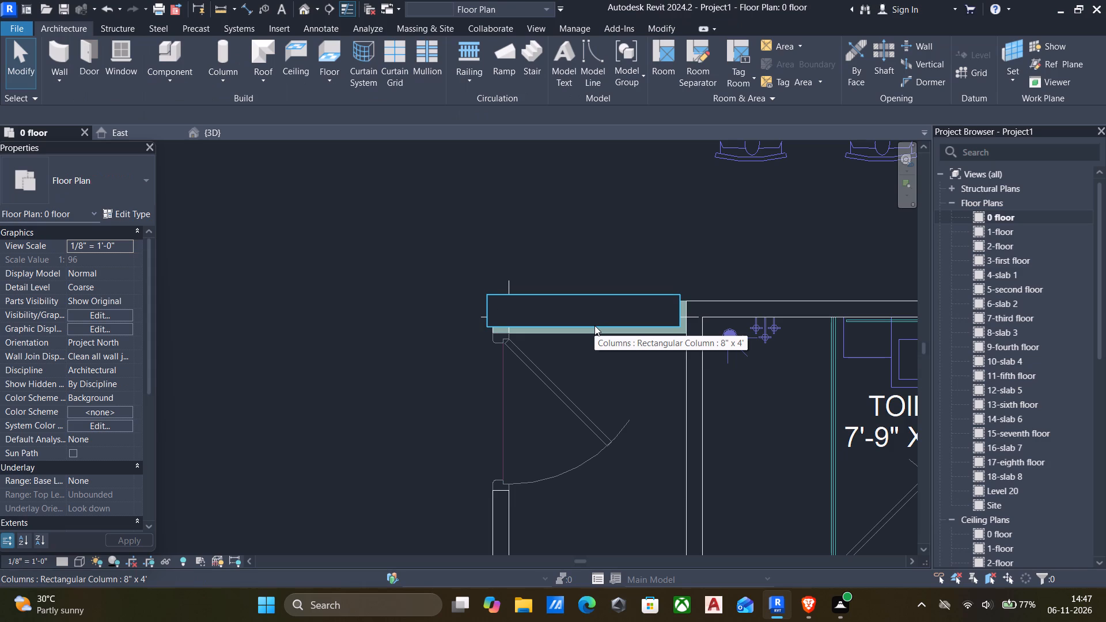
Align the 8" x 4' column with the toilet-side end and bedroom-side long edge of its teal mark.
text(al)
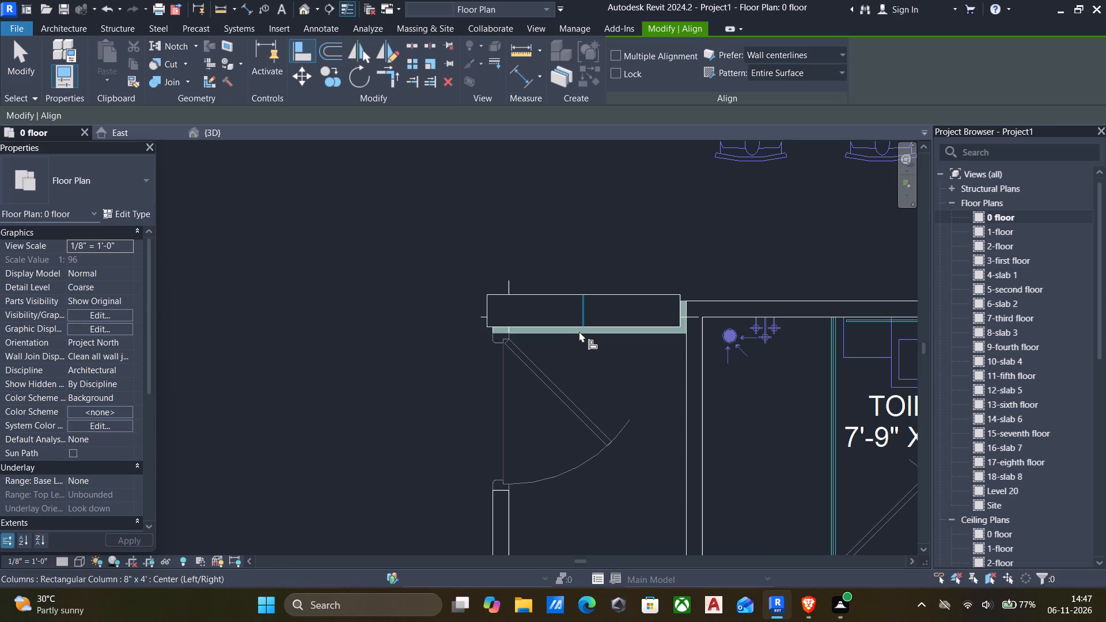
scroll(615, 344, up, 3)
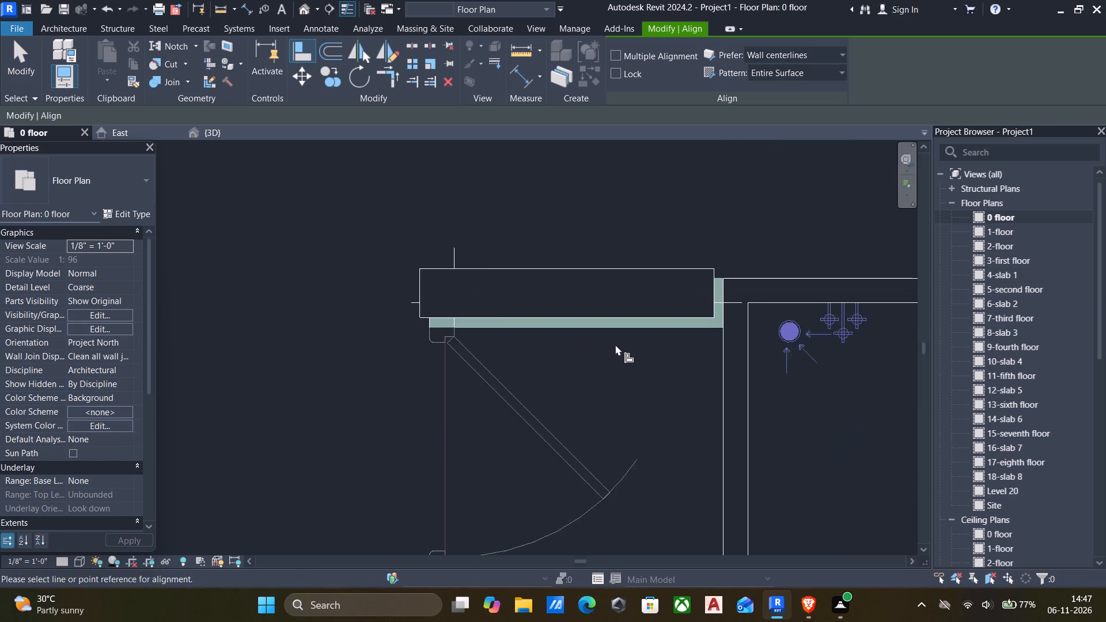
scroll(615, 344, up, 1)
click(616, 328)
click(611, 318)
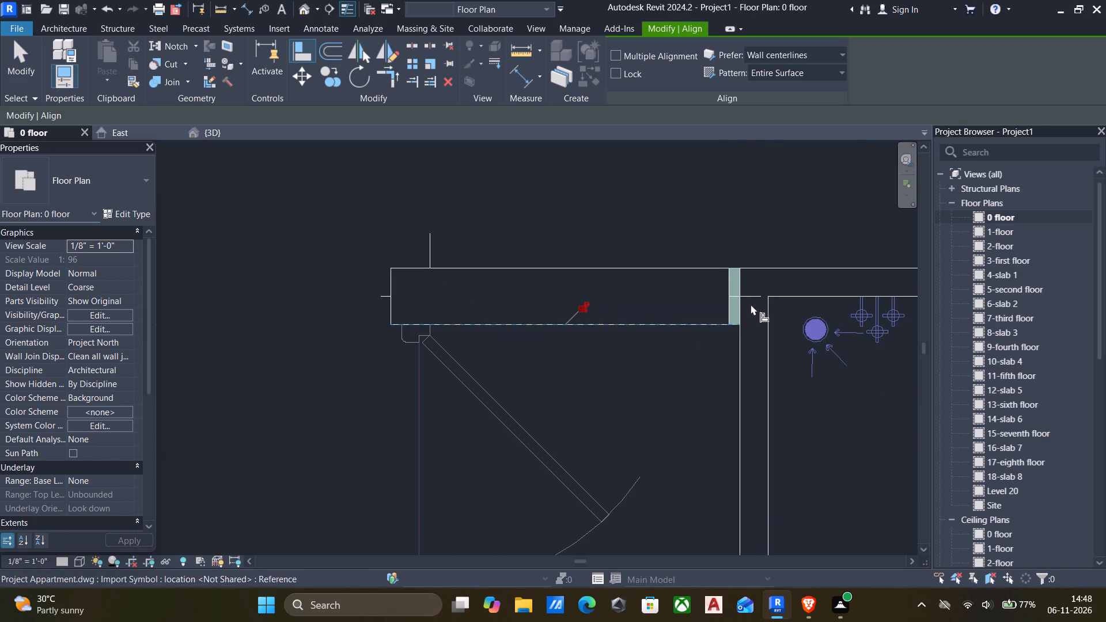
scroll(749, 302, up, 4)
click(736, 270)
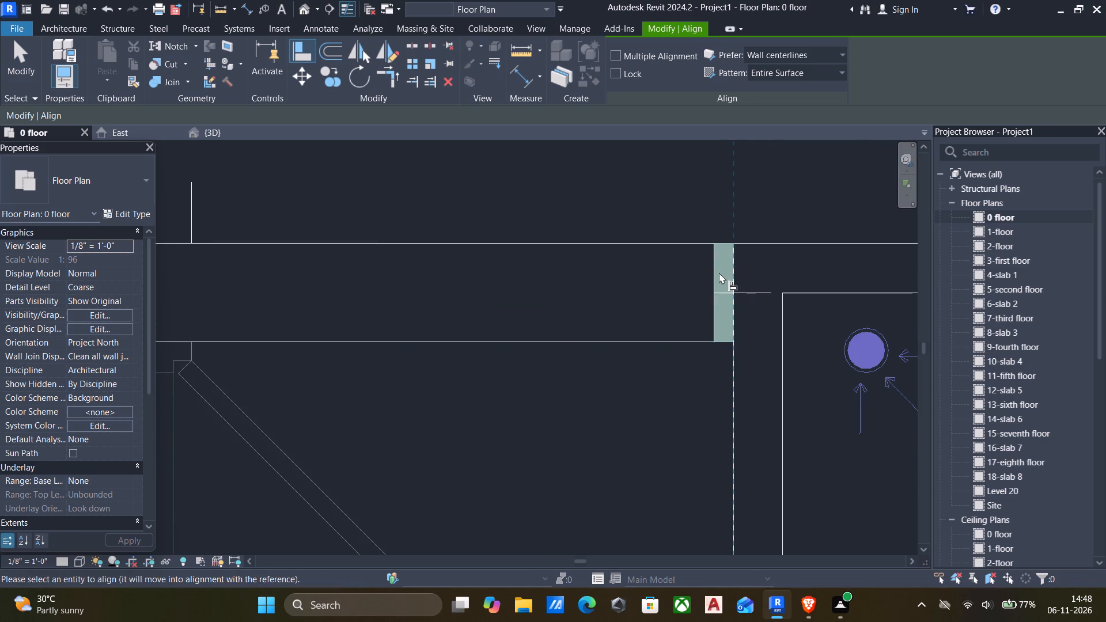
click(710, 276)
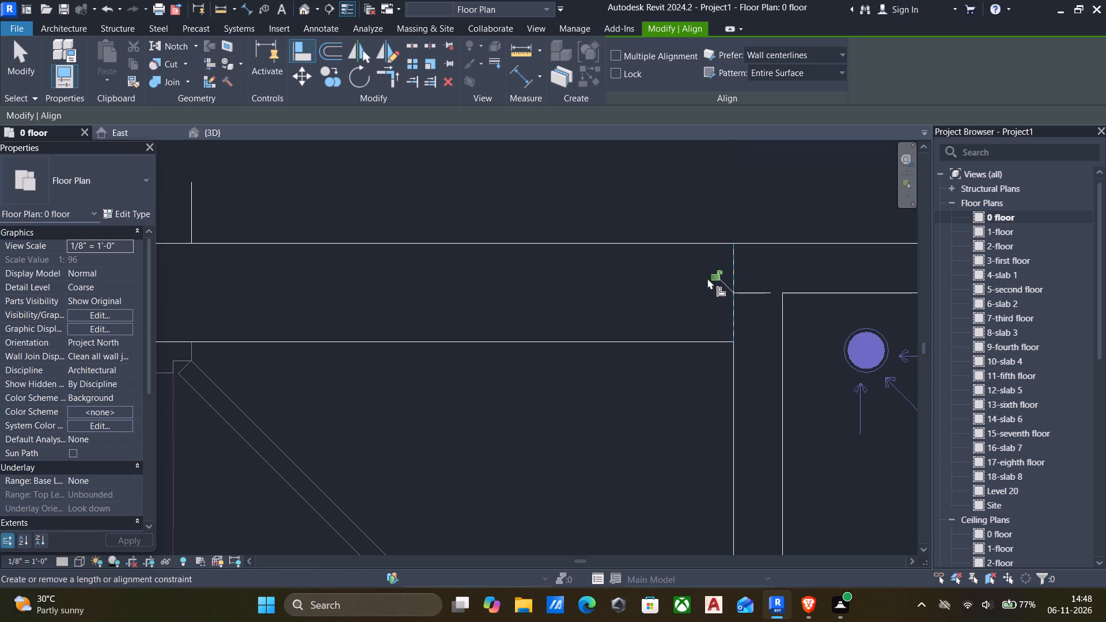
Align the 2' x 8" column at the corridor end of flat 6's utility with the outer end and inner edge of its magenta mark.
scroll(679, 323, down, 19)
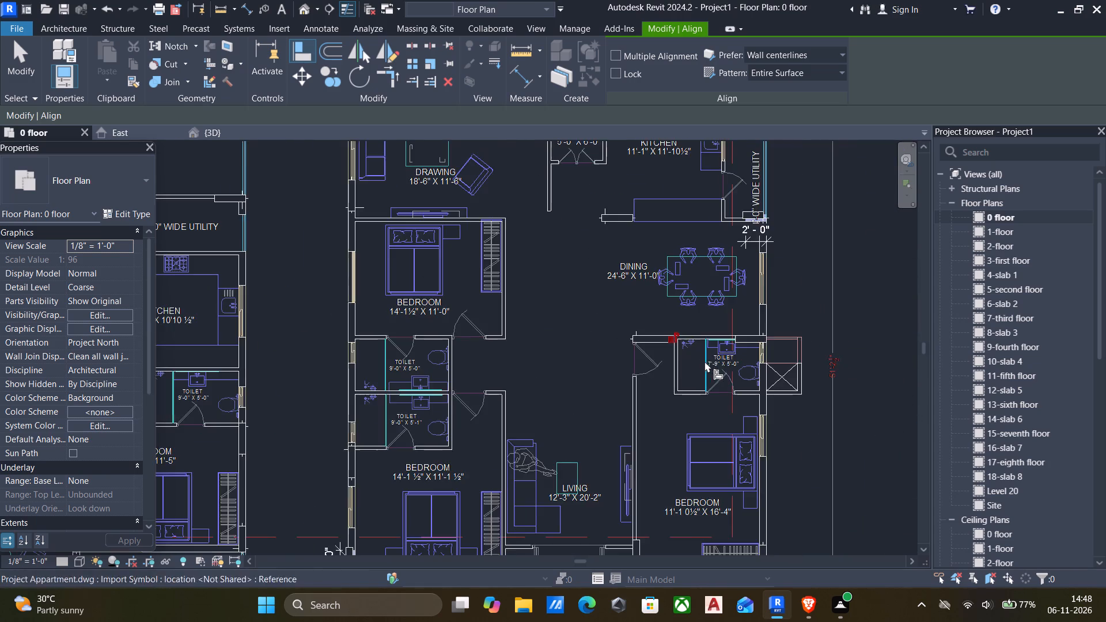
scroll(723, 364, down, 2)
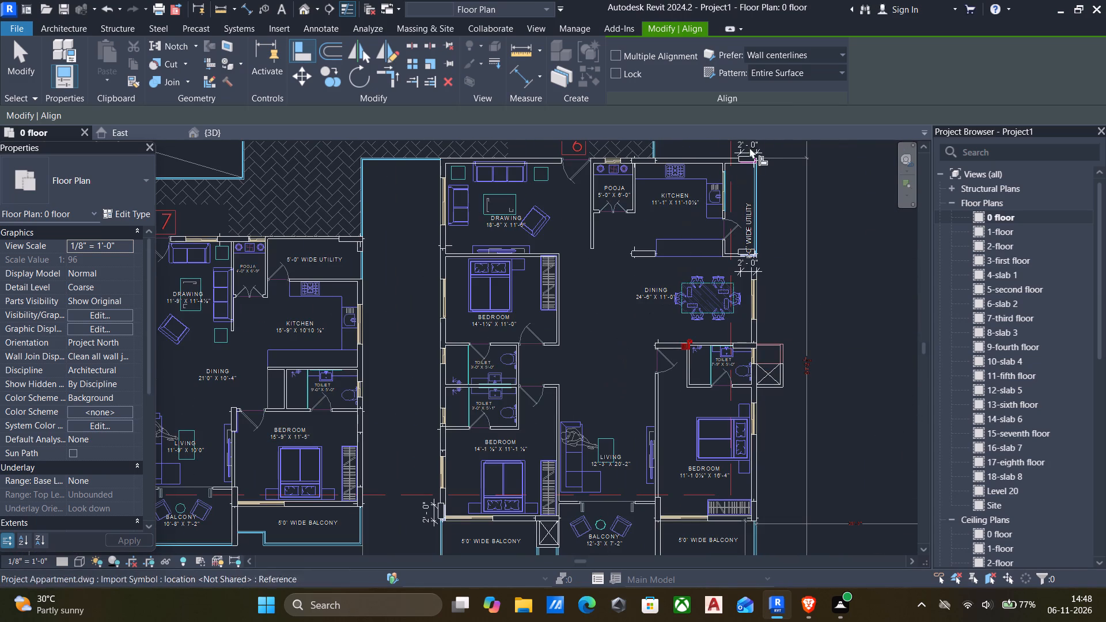
scroll(775, 150, up, 15)
scroll(732, 172, up, 4)
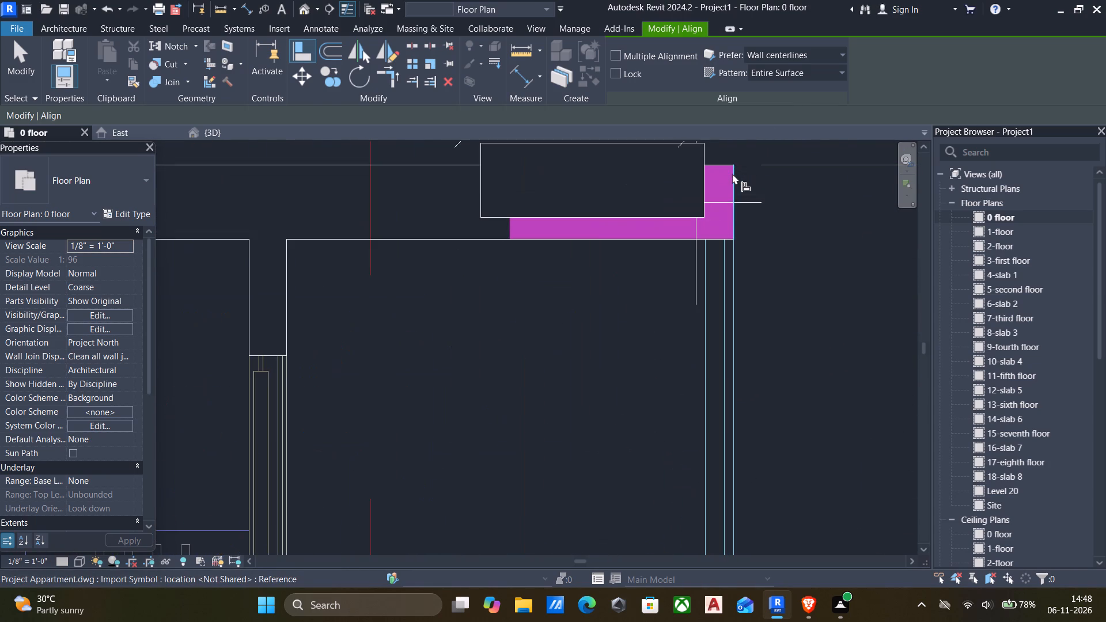
click(733, 175)
click(707, 173)
scroll(641, 243, up, 1)
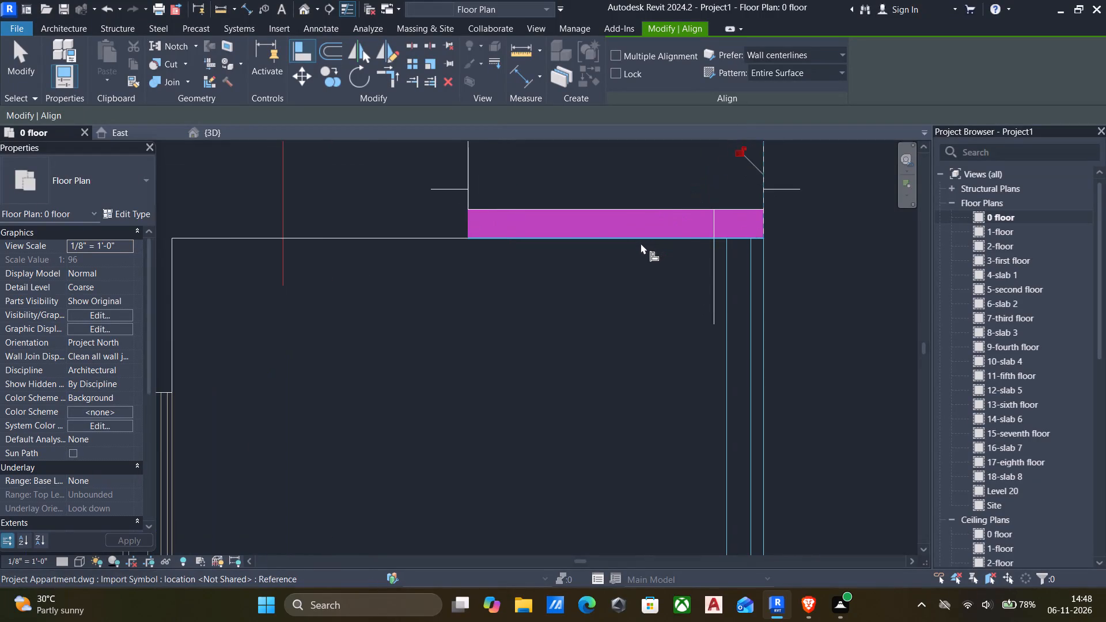
scroll(641, 243, up, 1)
click(638, 242)
click(623, 214)
Inspect flat 6's kitchen, utility, dining and bedroom areas for columns or marks that still need work.
scroll(624, 226, down, 7)
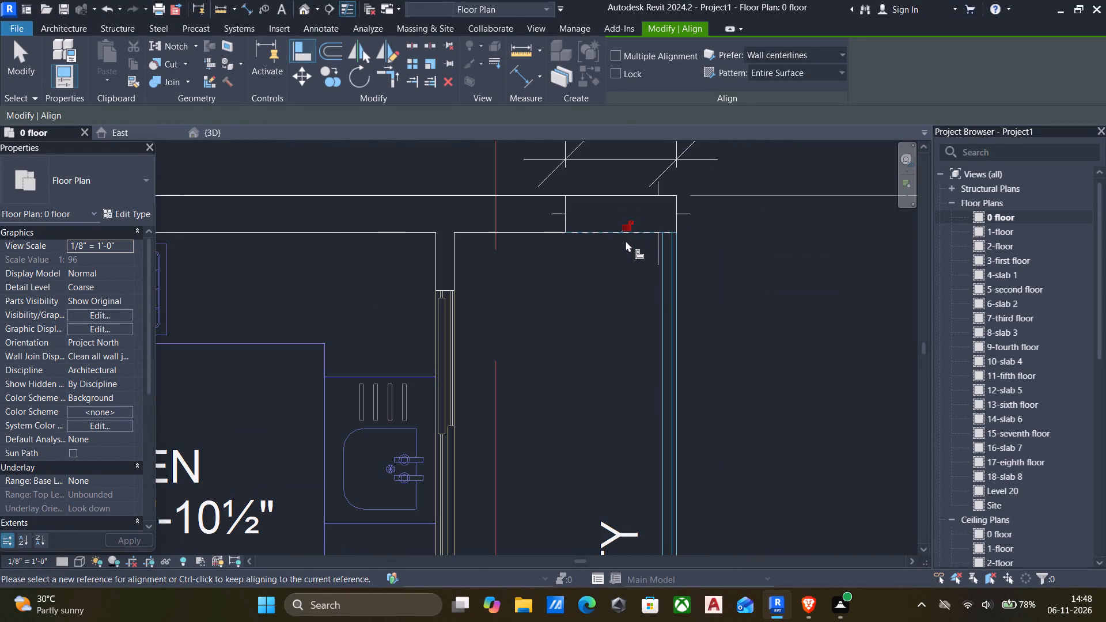
scroll(626, 241, down, 7)
scroll(607, 283, down, 2)
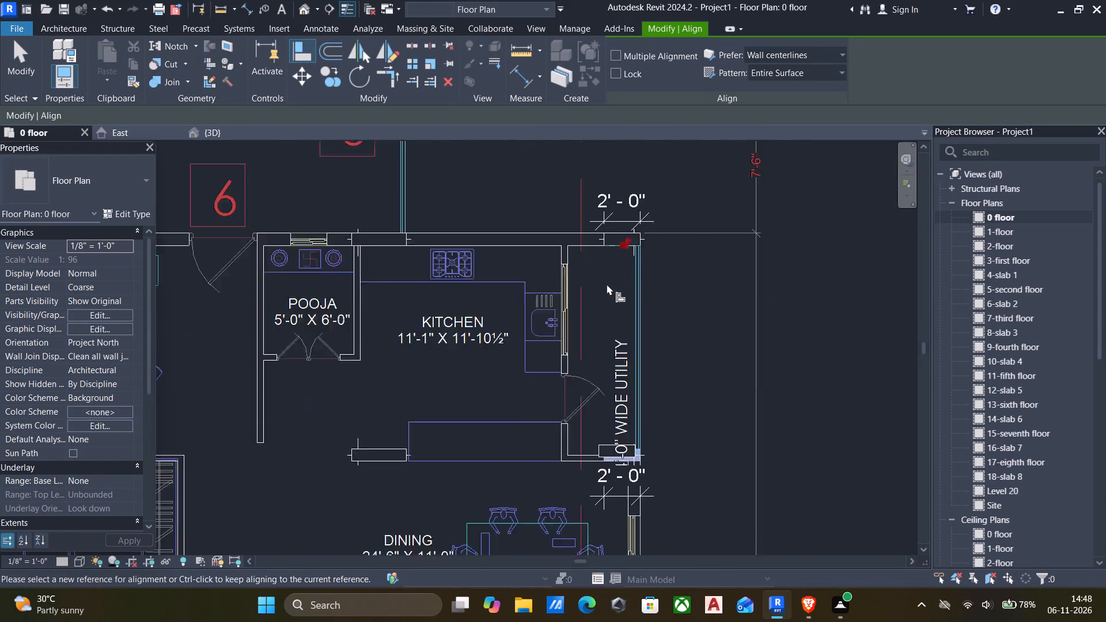
scroll(607, 284, down, 4)
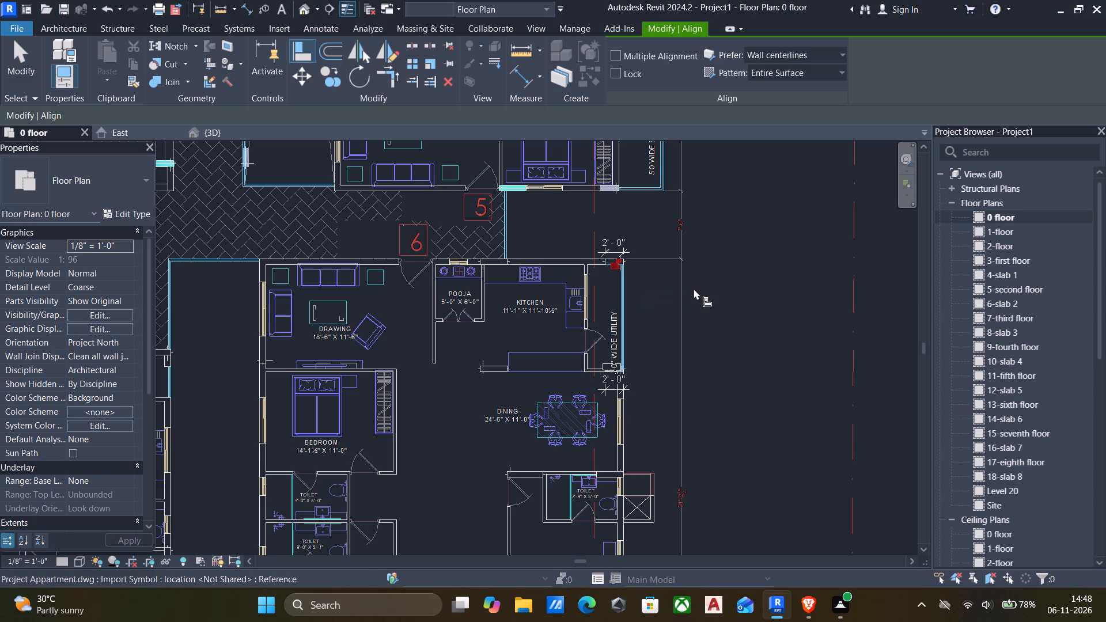
scroll(544, 284, down, 2)
scroll(611, 305, down, 2)
middle_drag(612, 314, 698, 292)
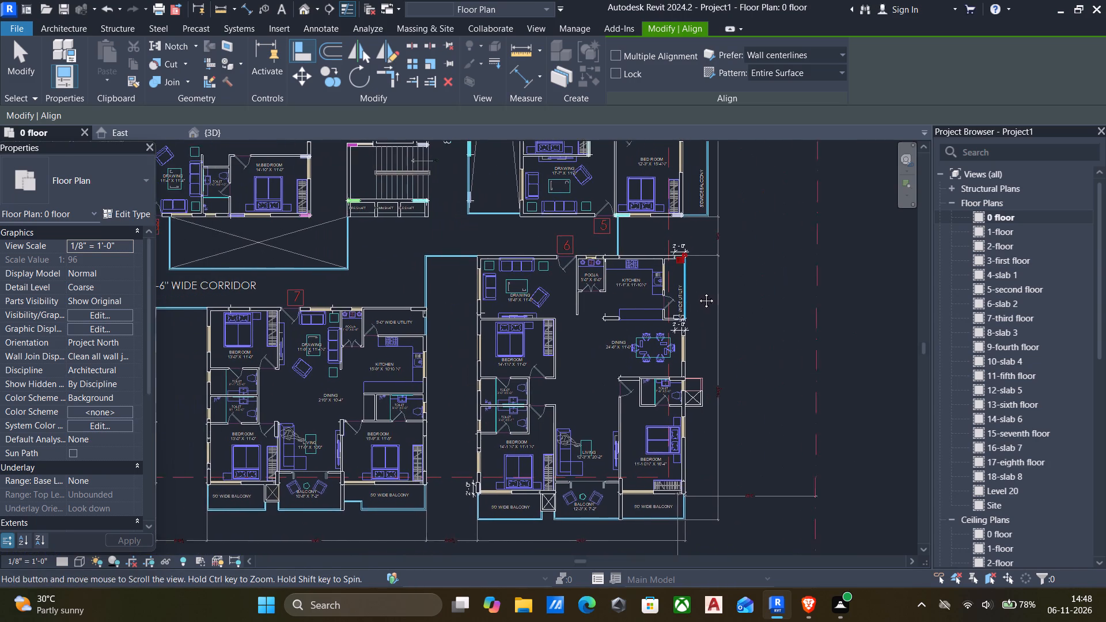
middle_drag(698, 292, 699, 292)
scroll(654, 294, up, 4)
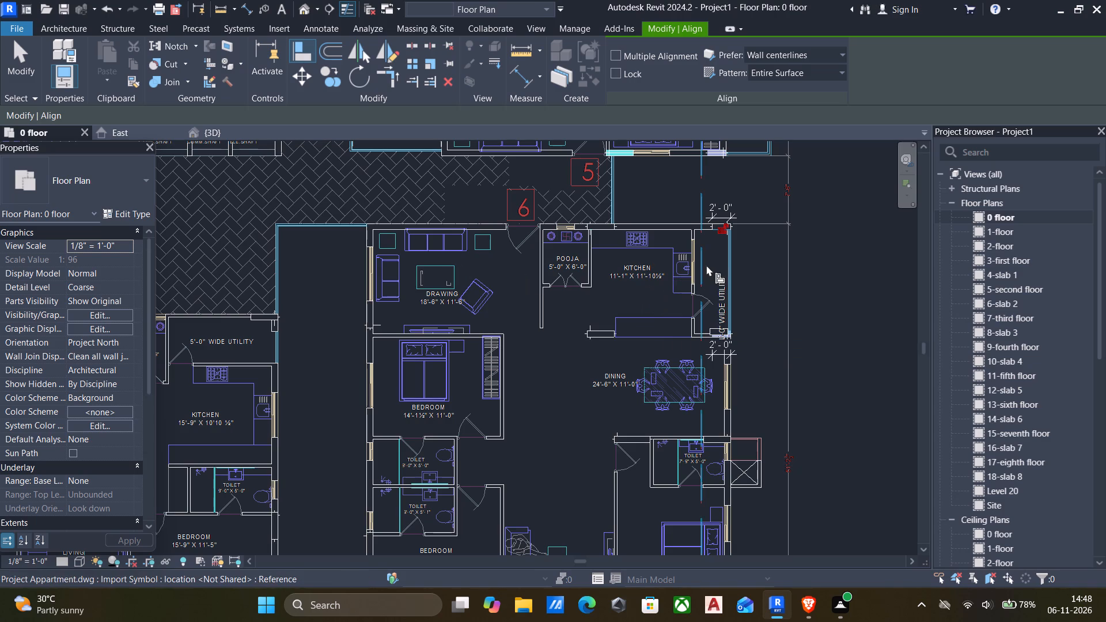
scroll(677, 290, down, 2)
middle_drag(612, 334, 595, 287)
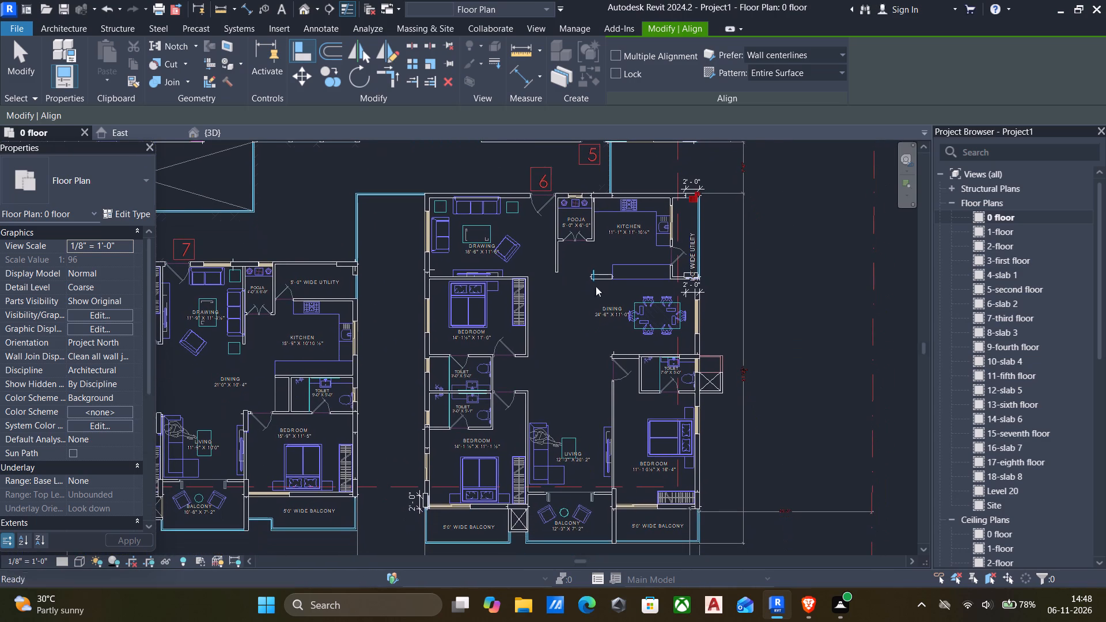
scroll(614, 280, up, 1)
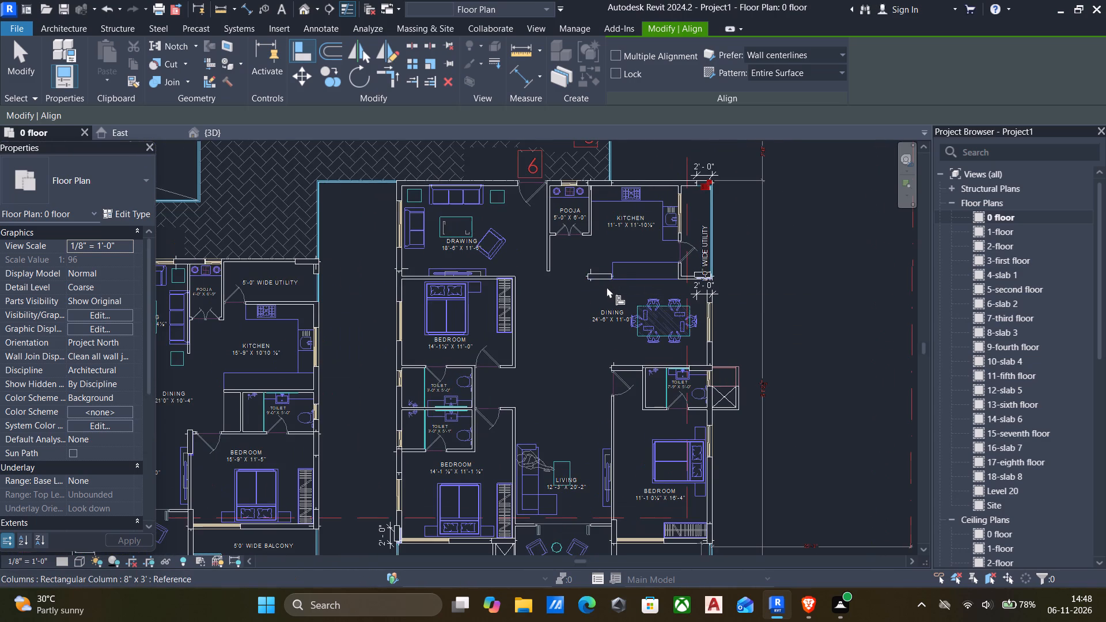
scroll(606, 286, up, 9)
scroll(624, 283, down, 10)
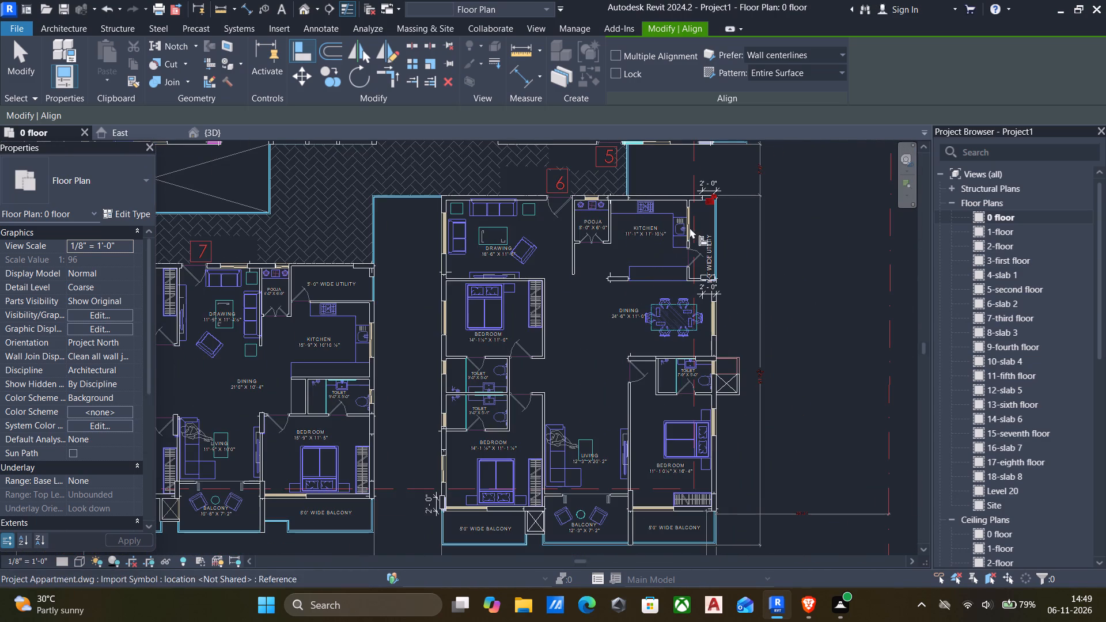
scroll(712, 201, up, 4)
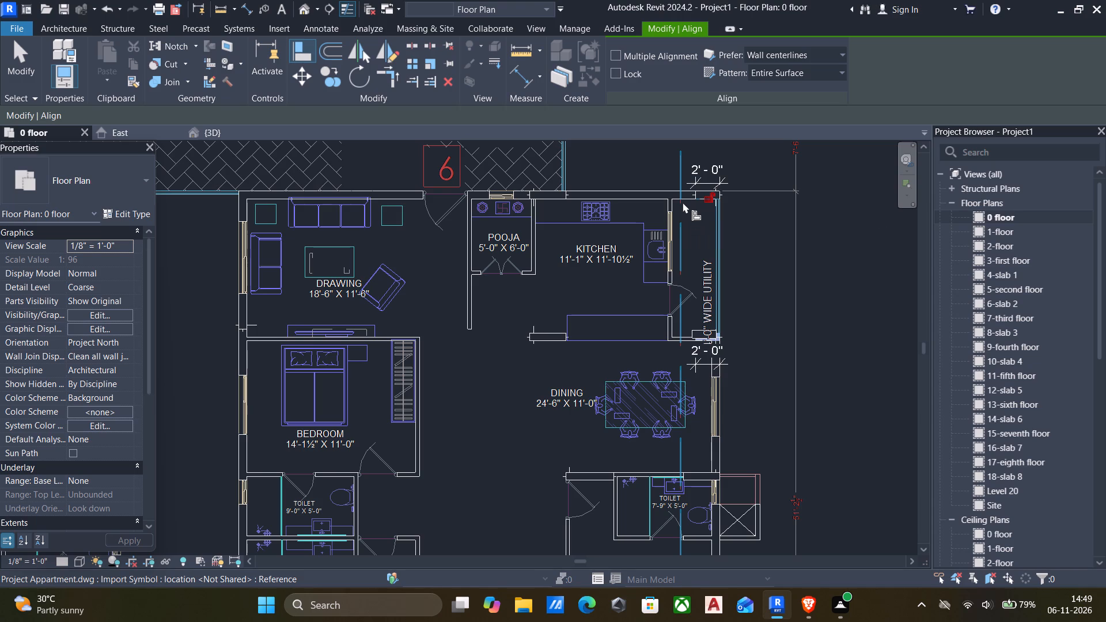
scroll(611, 220, down, 4)
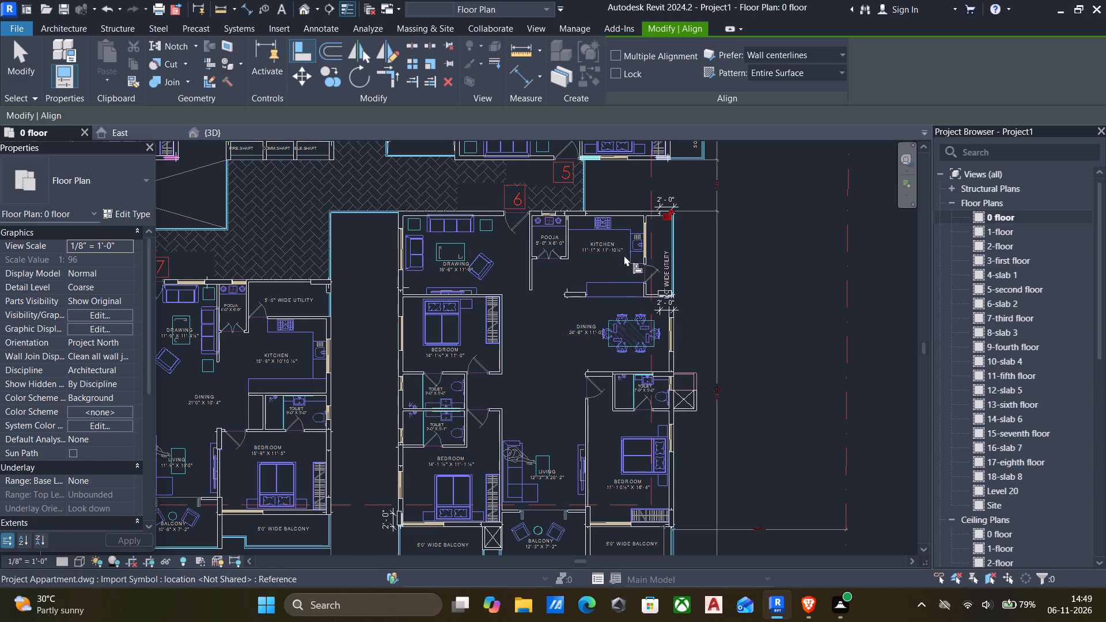
scroll(638, 369, down, 1)
scroll(627, 528, up, 5)
scroll(696, 500, up, 5)
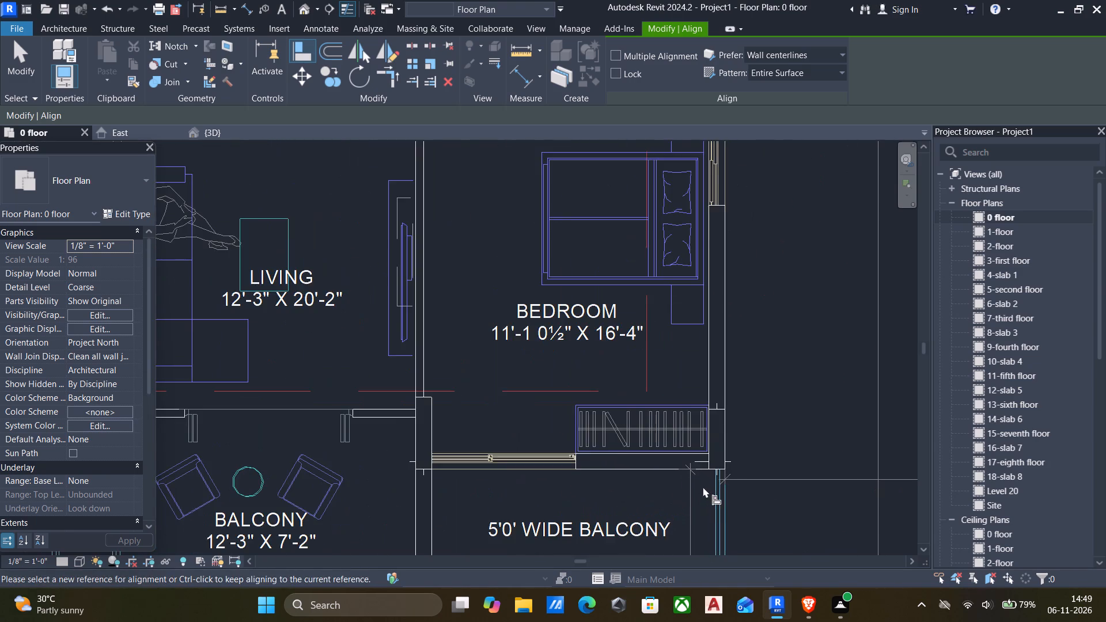
Align the 2' x 8" column at the outer balcony-side corner of flat 6's 14'-1½" X 11'-1½" bedroom with its mark's inner edge and balcony-side end.
scroll(703, 487, down, 5)
scroll(264, 465, up, 5)
scroll(204, 456, up, 3)
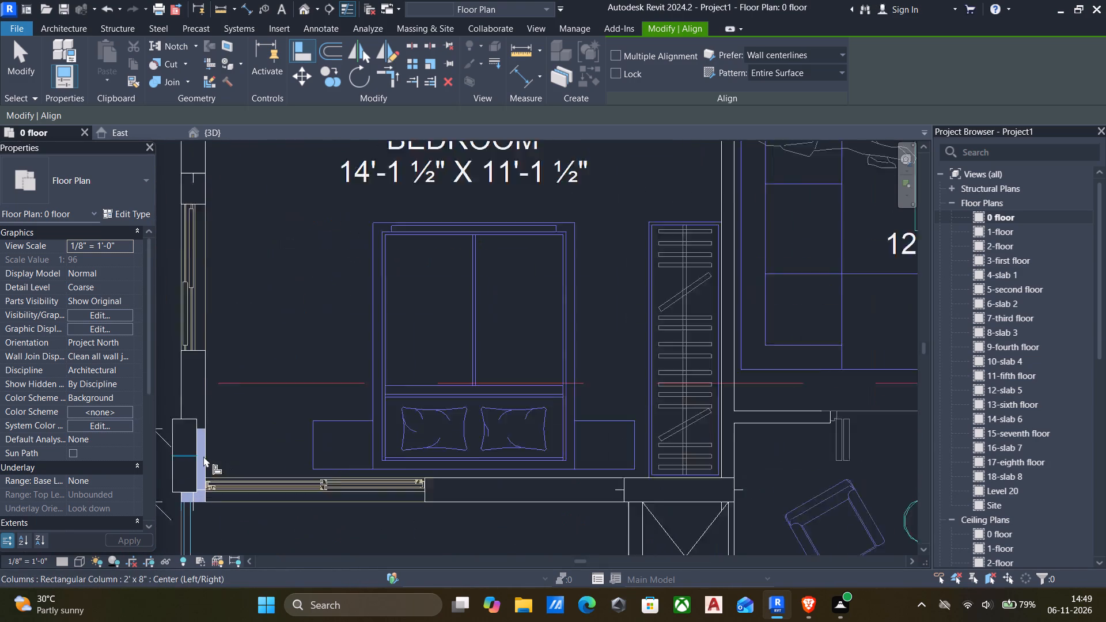
scroll(203, 456, up, 3)
click(207, 462)
click(196, 460)
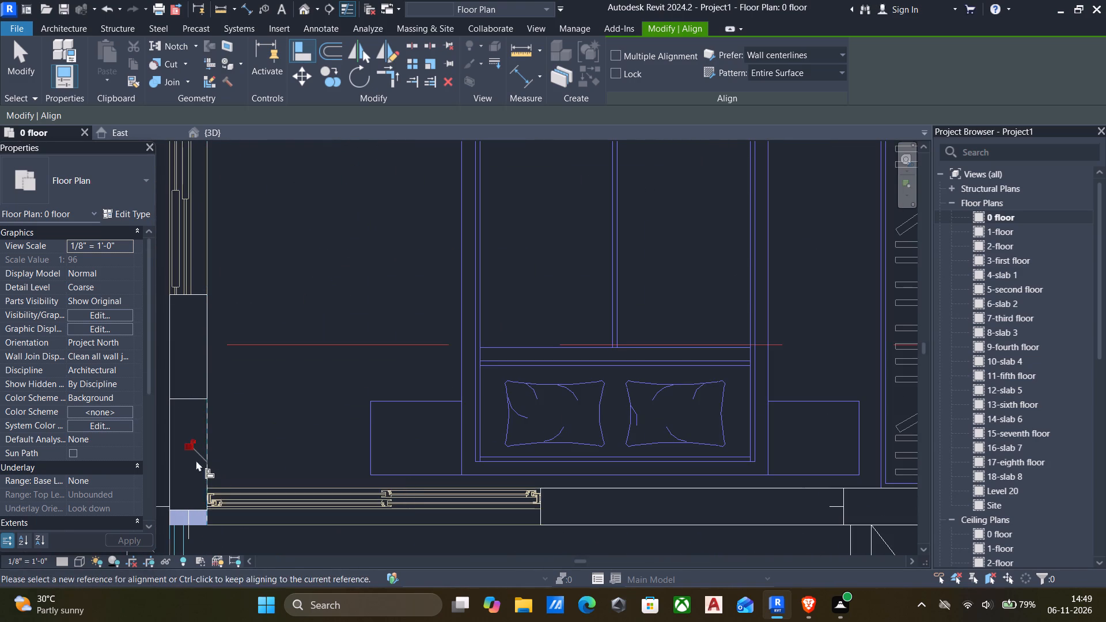
scroll(199, 521, up, 5)
click(200, 528)
click(199, 499)
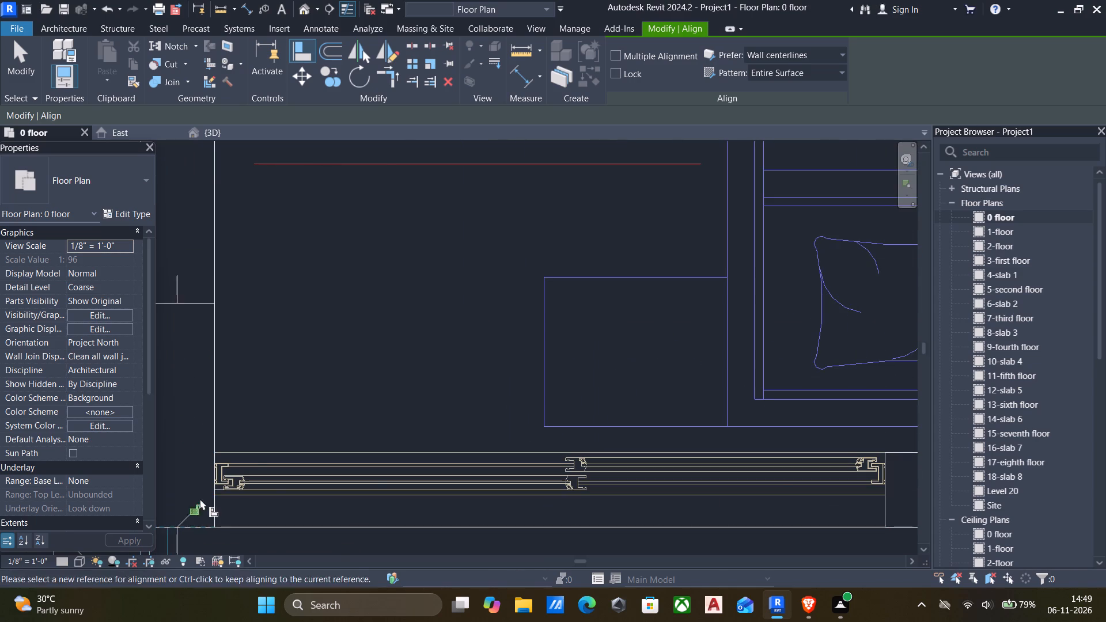
Align the 2' x 8" column at the dining-side end of flat 6's utility with its mark's outer end and dining-side edge.
scroll(228, 489, down, 8)
scroll(299, 417, down, 5)
scroll(513, 441, up, 2)
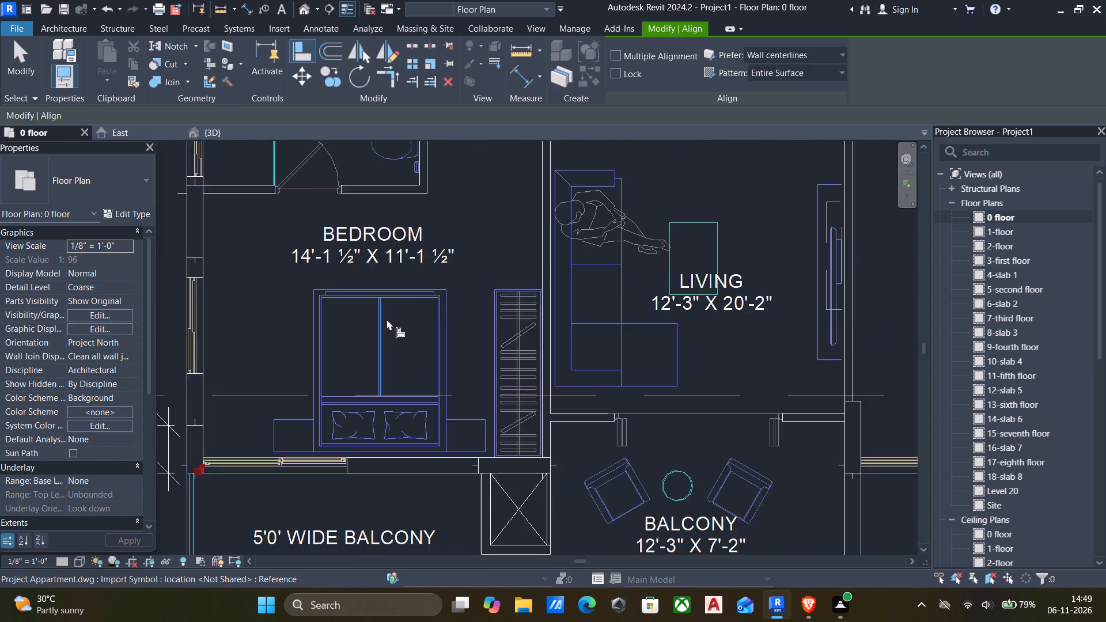
scroll(385, 315, down, 5)
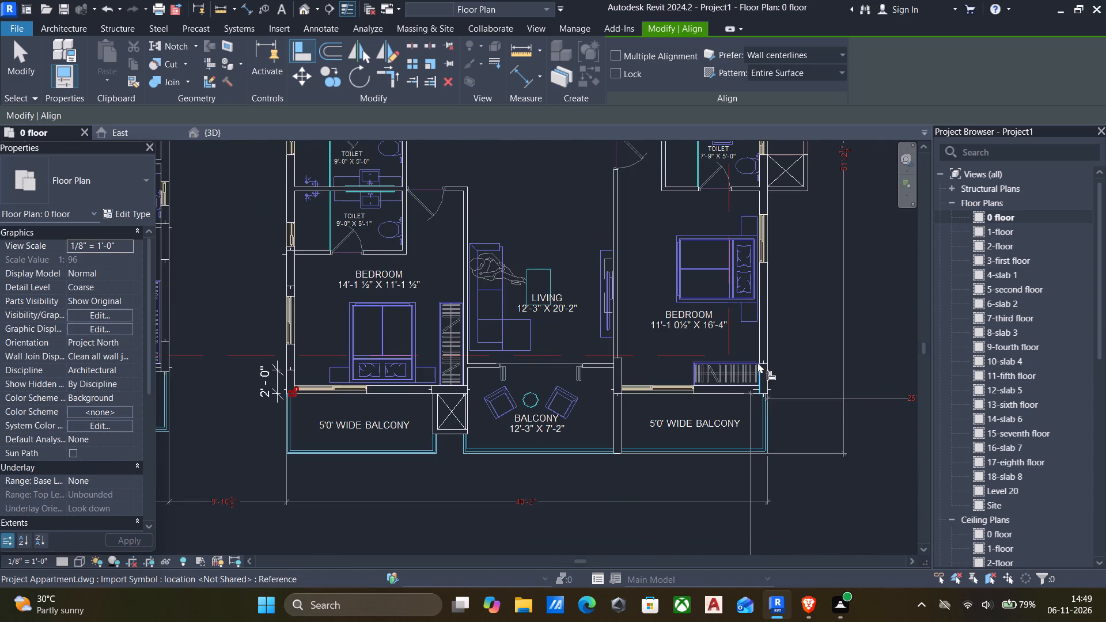
scroll(761, 356, down, 5)
scroll(771, 211, up, 4)
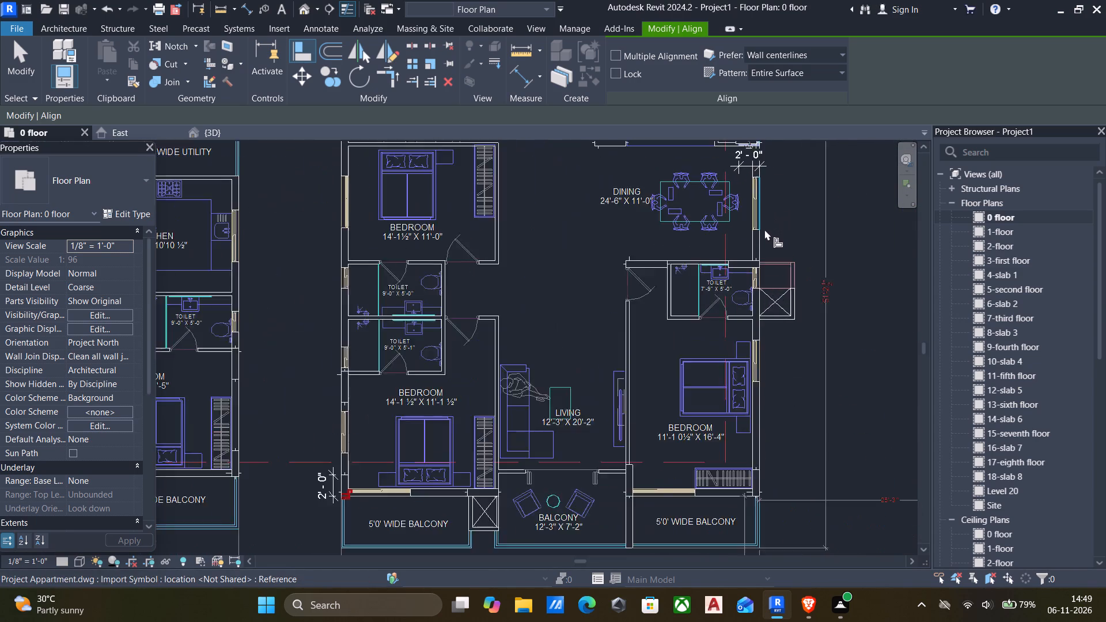
scroll(759, 237, up, 4)
scroll(745, 251, down, 5)
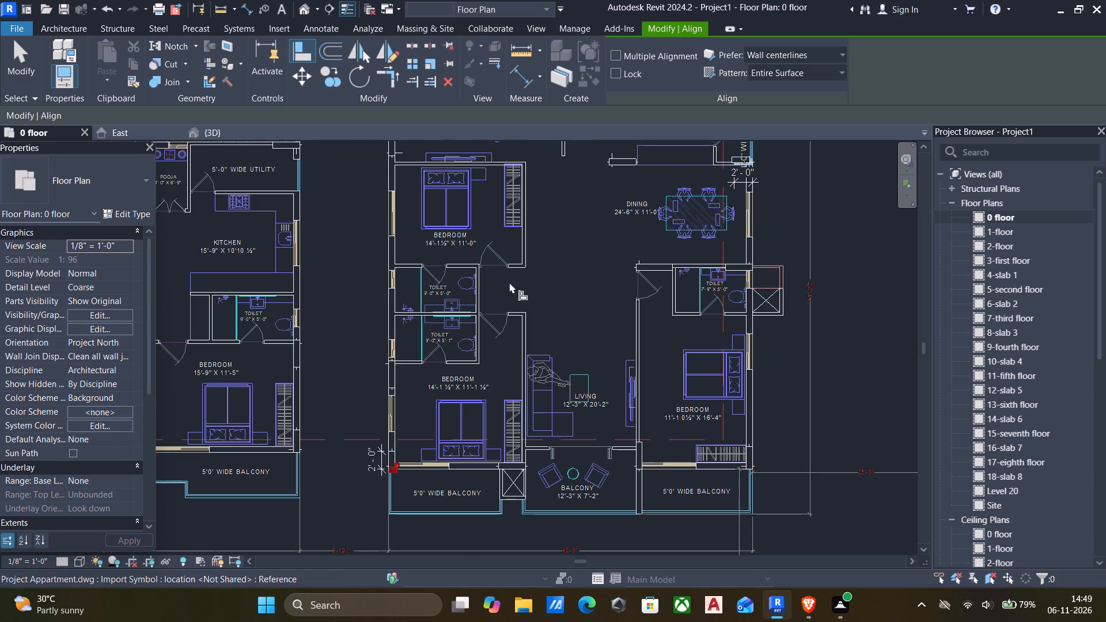
scroll(516, 277, down, 2)
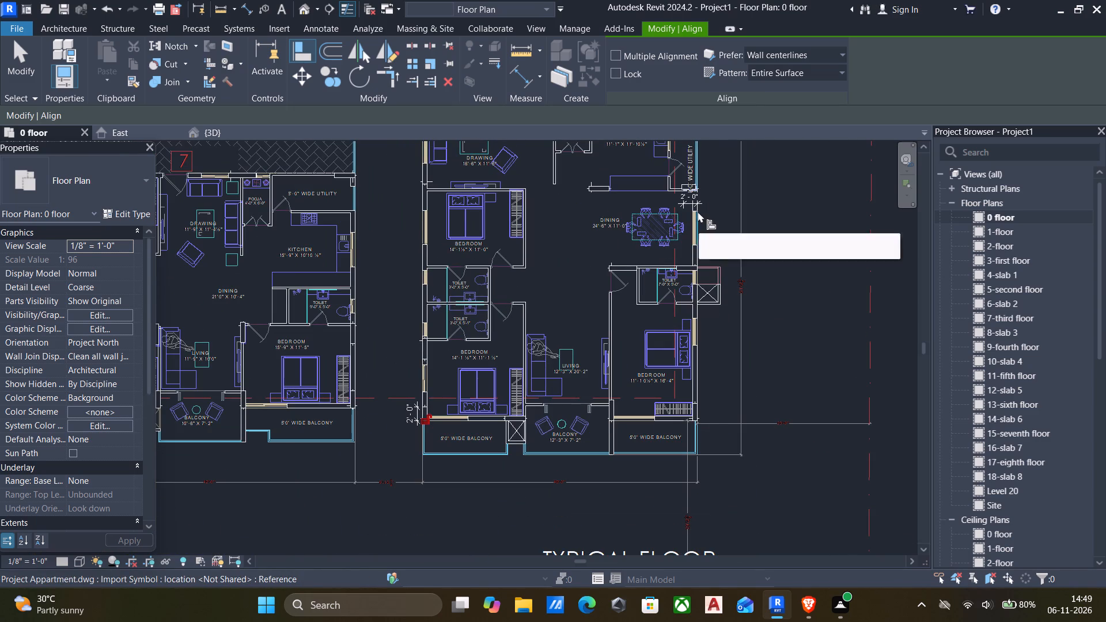
middle_drag(582, 191, 568, 369)
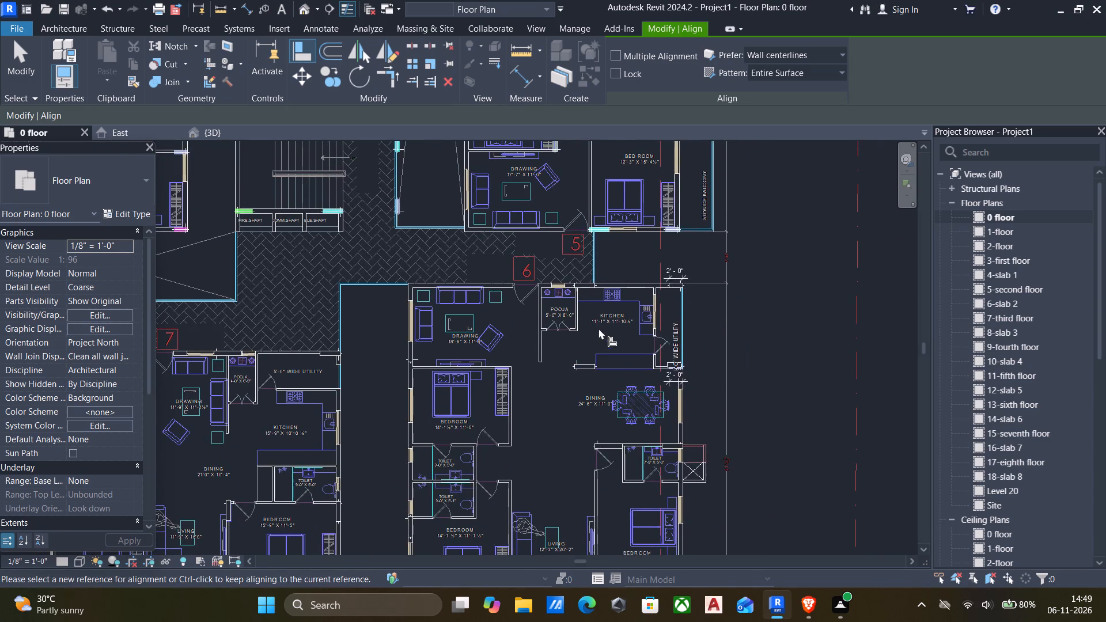
scroll(591, 316, up, 5)
scroll(774, 275, up, 4)
scroll(775, 274, down, 6)
scroll(762, 392, up, 2)
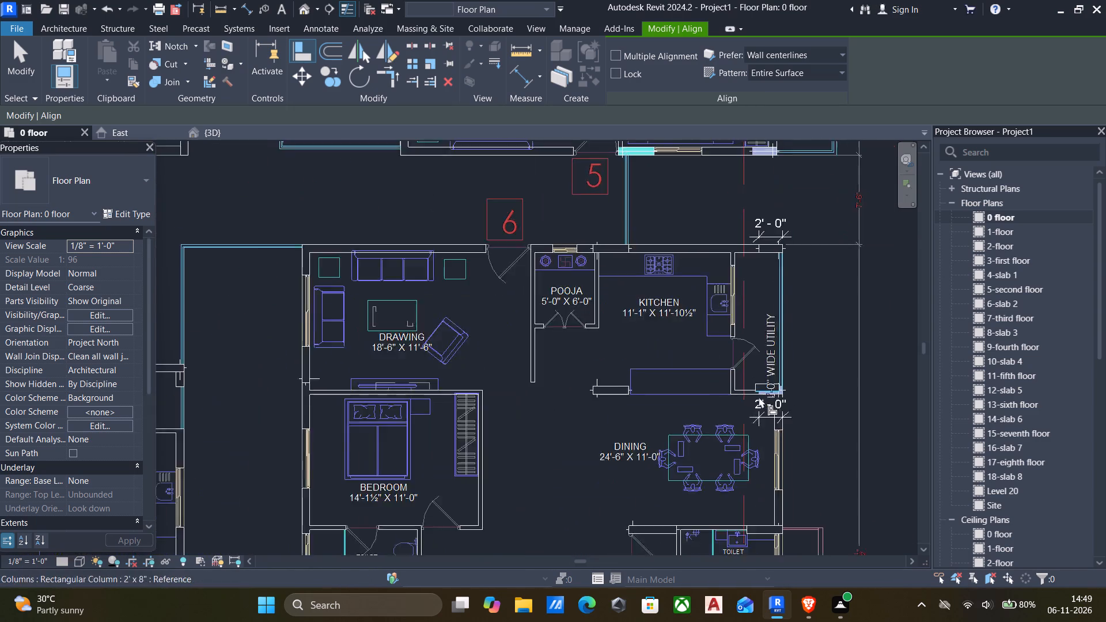
scroll(759, 397, up, 14)
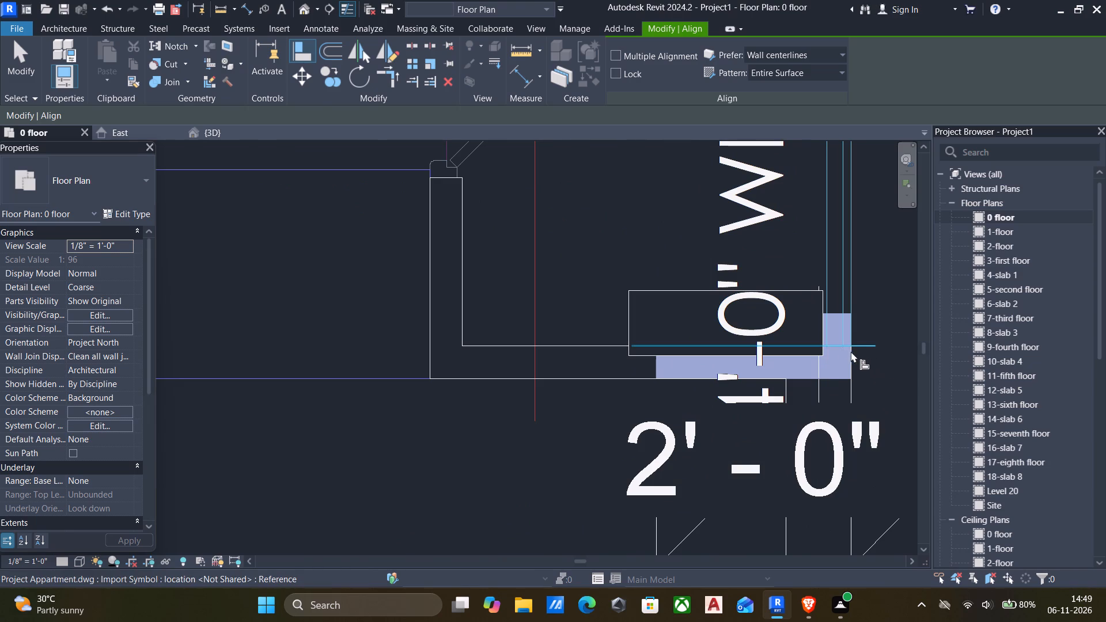
scroll(861, 366, up, 2)
click(851, 358)
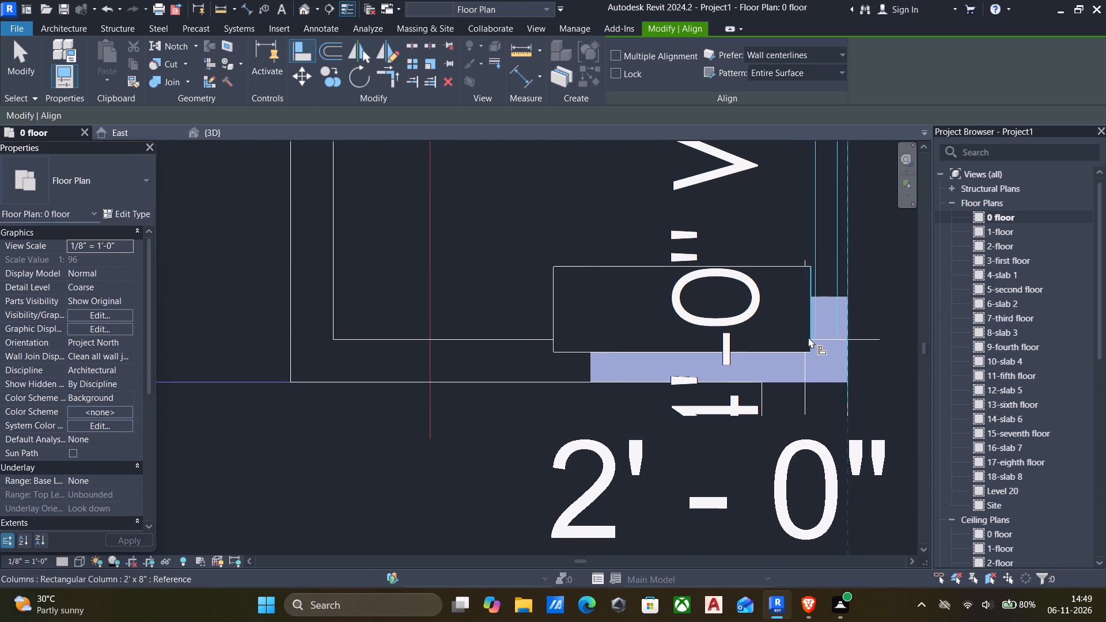
click(808, 337)
click(801, 383)
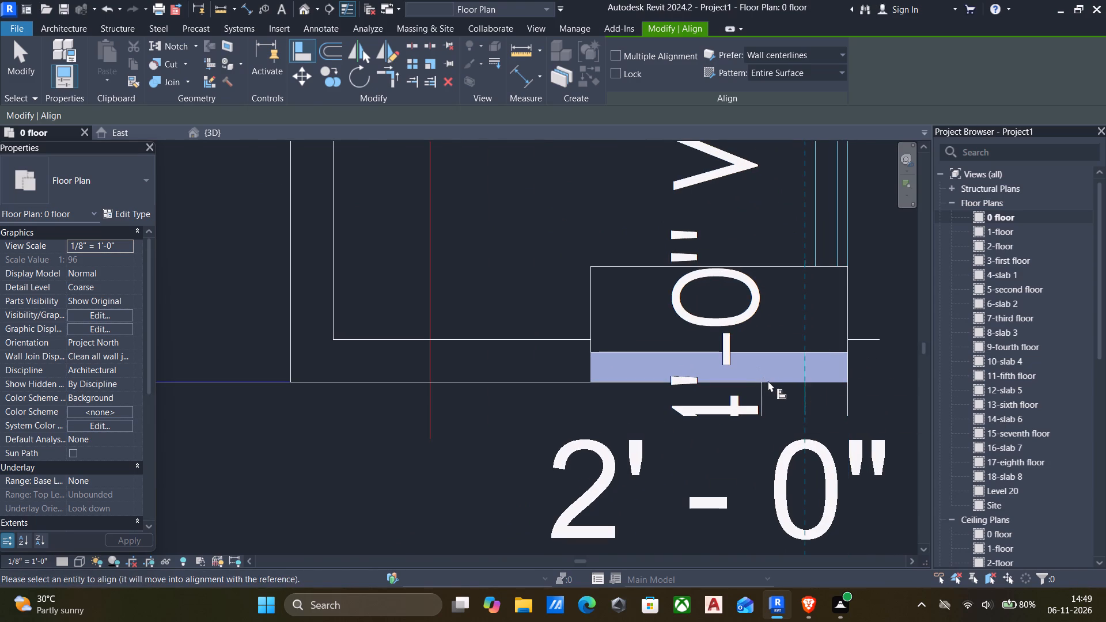
click(782, 384)
click(790, 382)
click(777, 354)
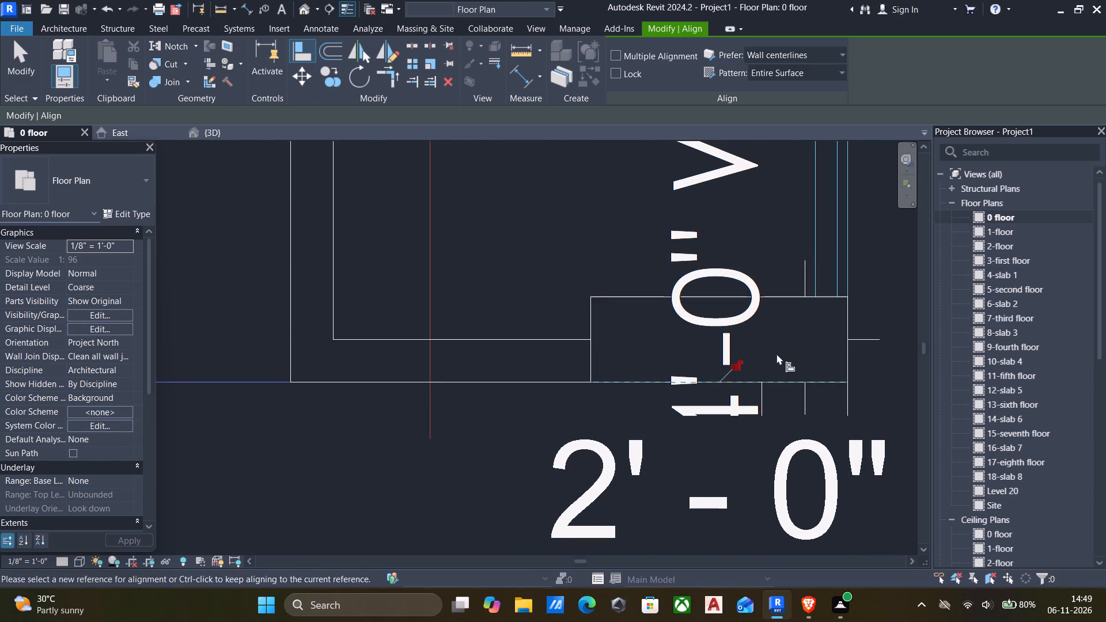
scroll(769, 362, down, 14)
scroll(586, 393, down, 3)
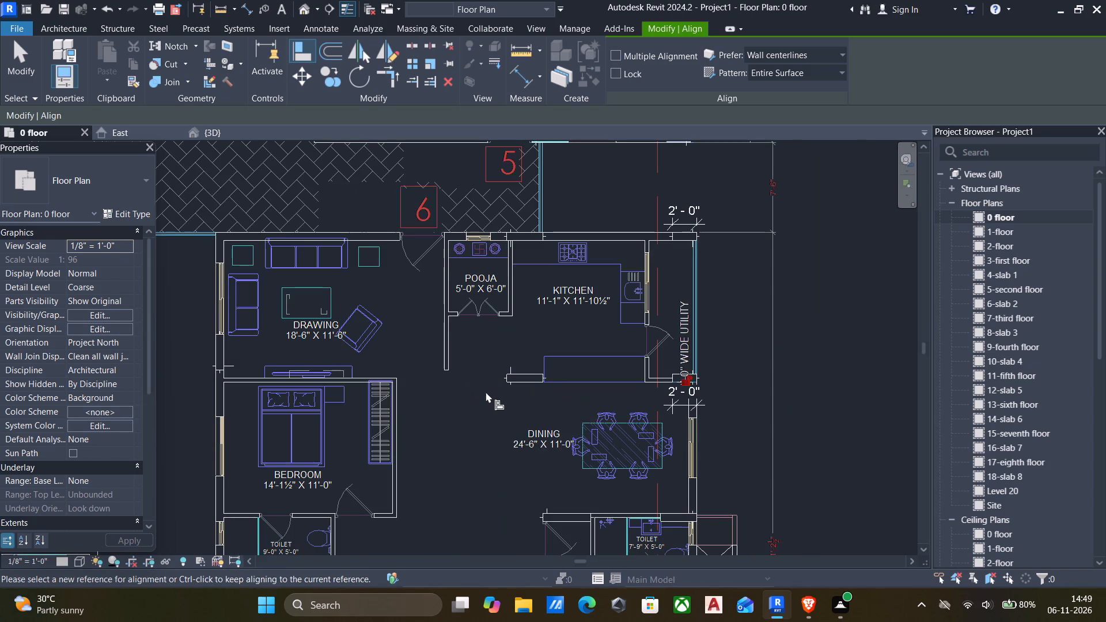
key(Escape)
scroll(544, 408, down, 3)
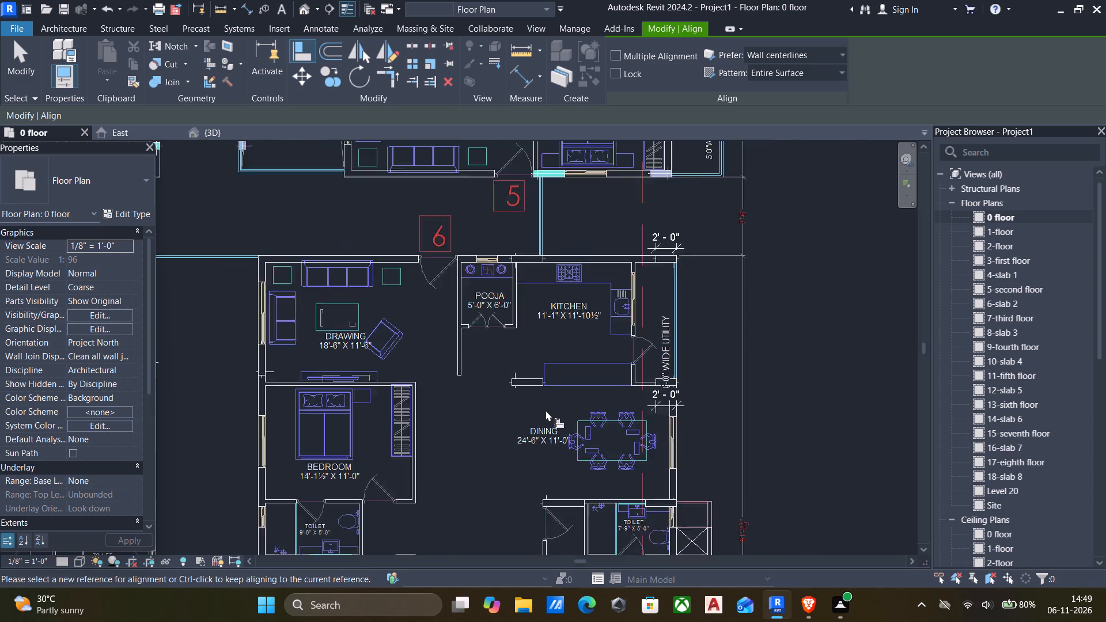
scroll(546, 410, down, 4)
middle_drag(546, 418, 547, 362)
middle_drag(561, 430, 557, 400)
scroll(586, 486, up, 7)
key(Escape)
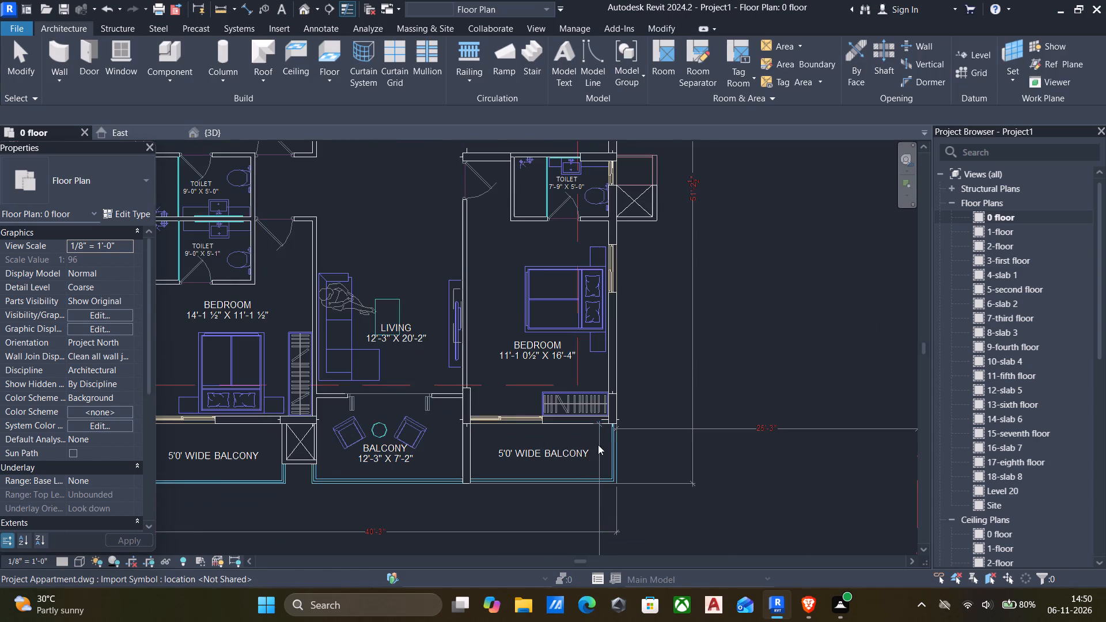
Examine flat 6 and the neighbouring flats along the corridor for column marks that still need work.
scroll(613, 421, up, 5)
scroll(618, 417, down, 6)
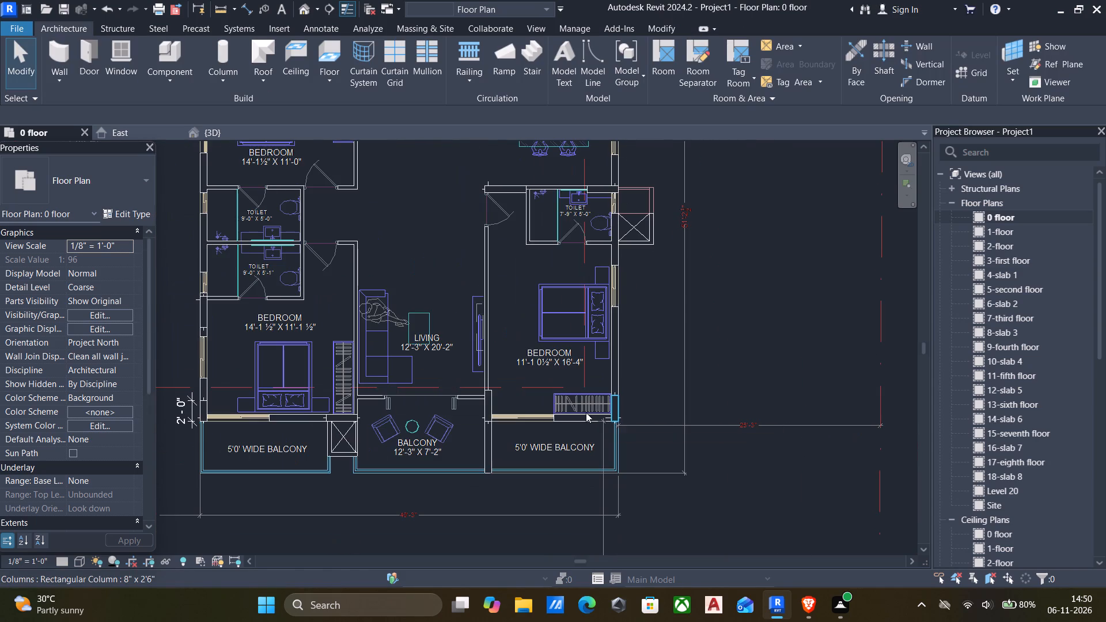
scroll(586, 412, down, 10)
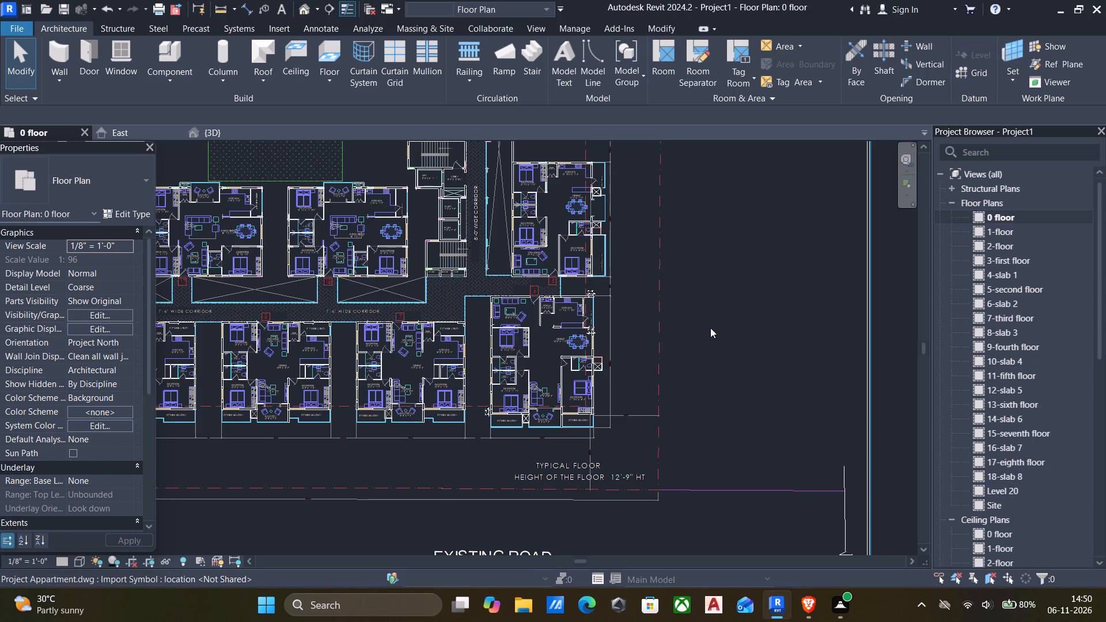
key(Escape)
scroll(554, 259, up, 4)
scroll(515, 287, up, 4)
scroll(388, 328, up, 4)
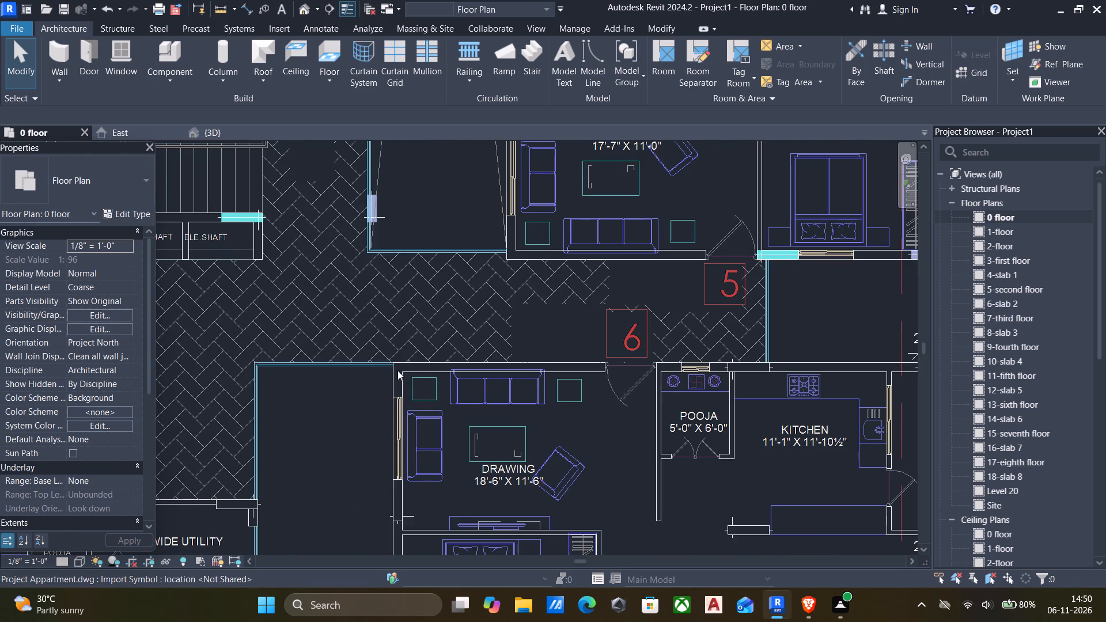
scroll(469, 374, down, 4)
scroll(596, 371, up, 4)
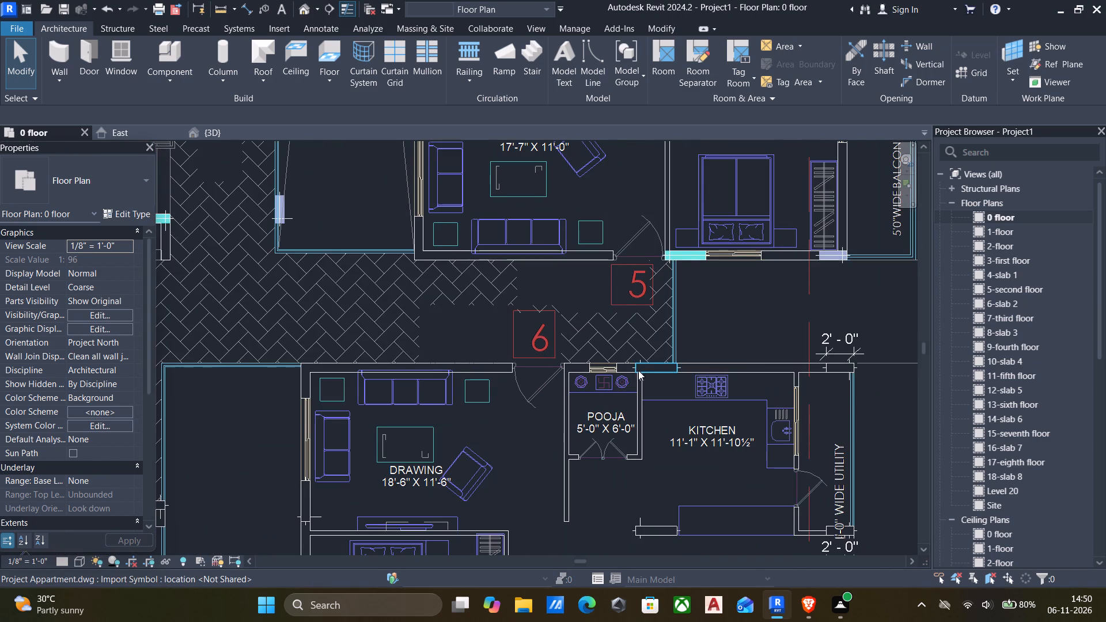
scroll(657, 370, down, 8)
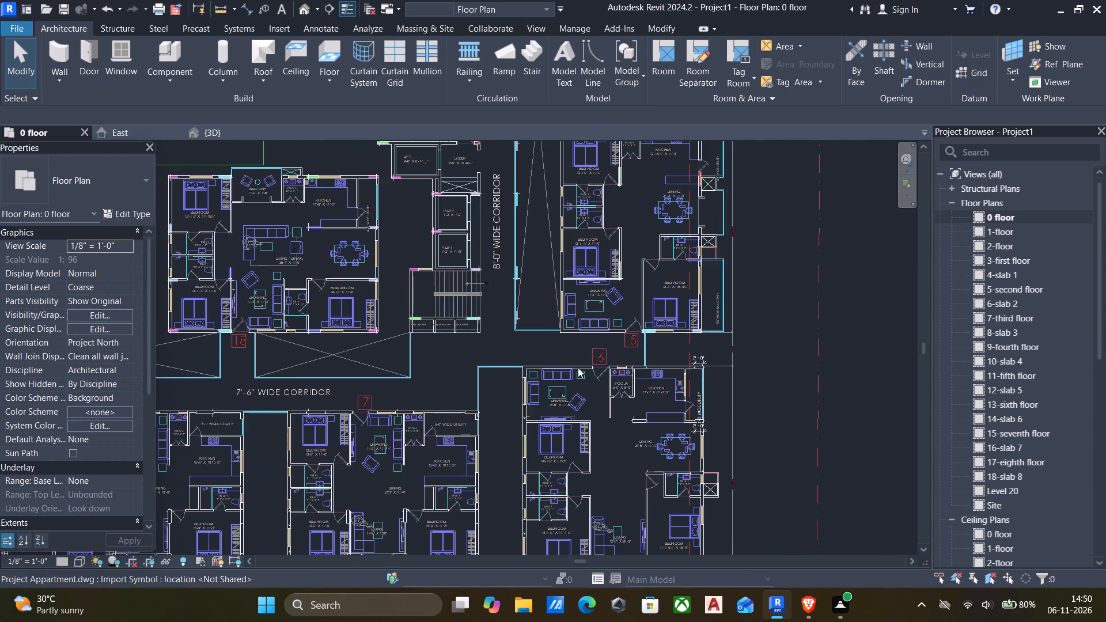
scroll(298, 329, up, 4)
scroll(300, 339, down, 6)
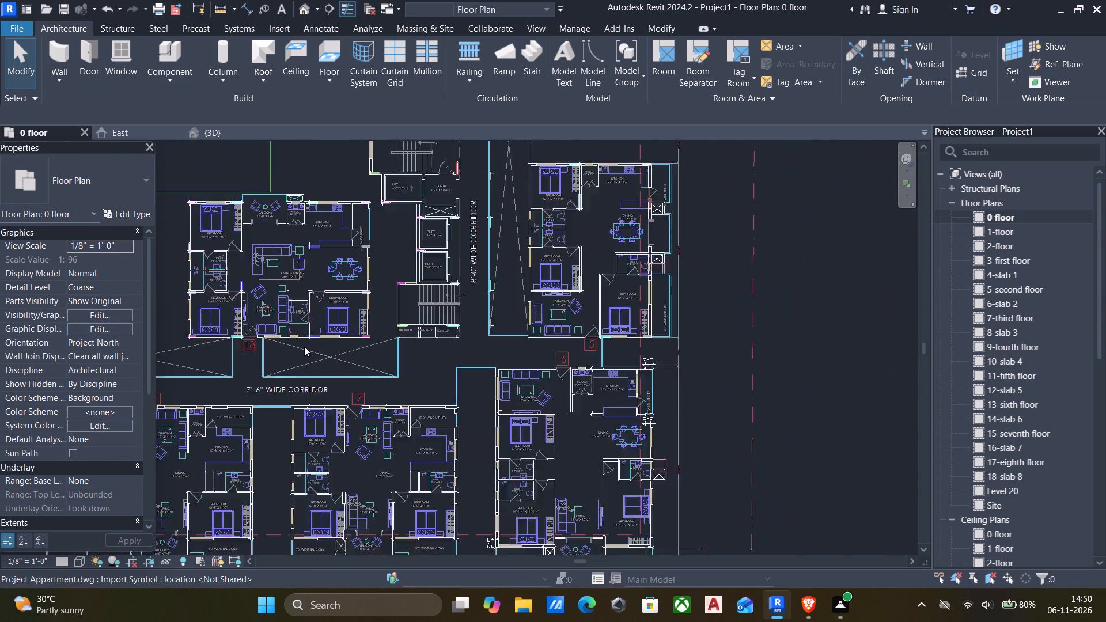
scroll(309, 354, down, 3)
scroll(467, 386, down, 2)
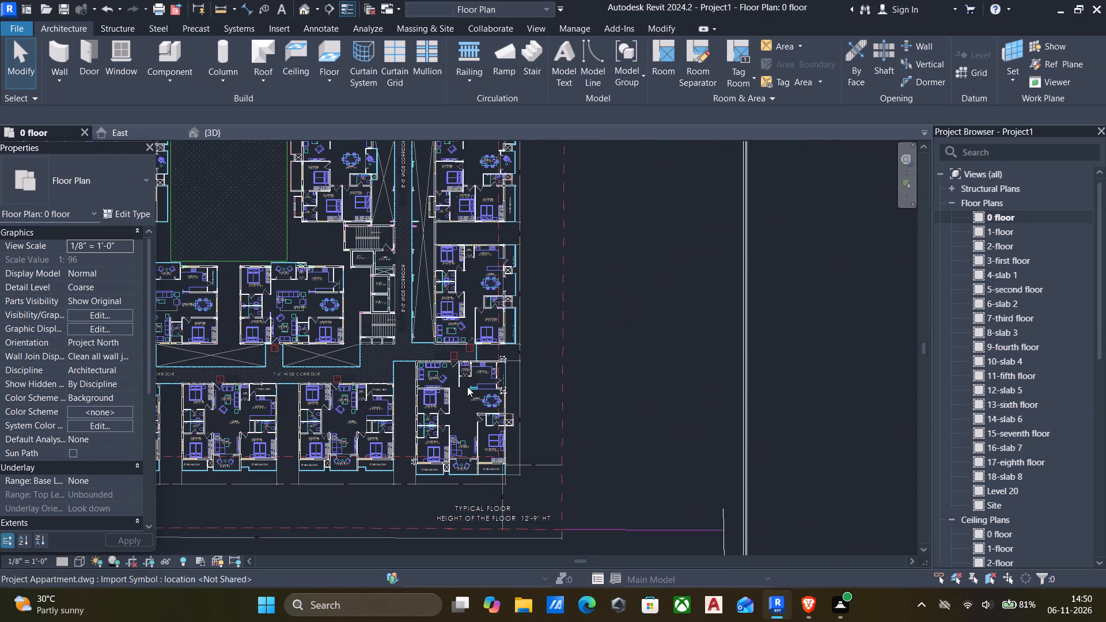
Place a 2' x 8" rectangular column on the magenta mark at the outer corner of flat 17's 13'-1½" X 11'-10½" bedroom.
scroll(467, 386, down, 2)
middle_drag(320, 380, 353, 390)
scroll(348, 355, up, 1)
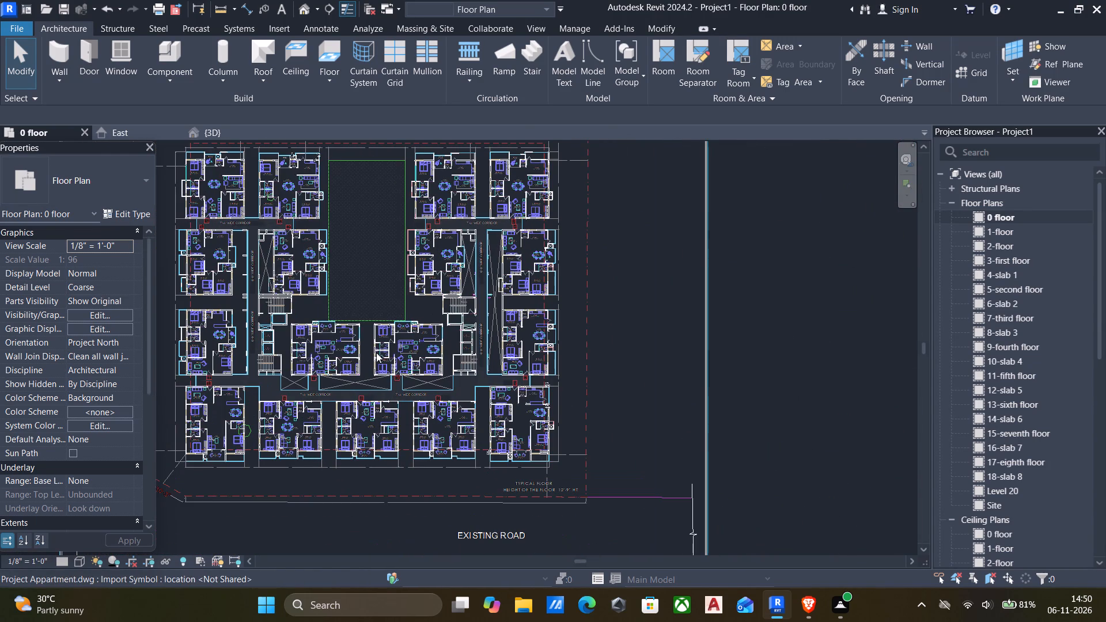
scroll(306, 329, up, 12)
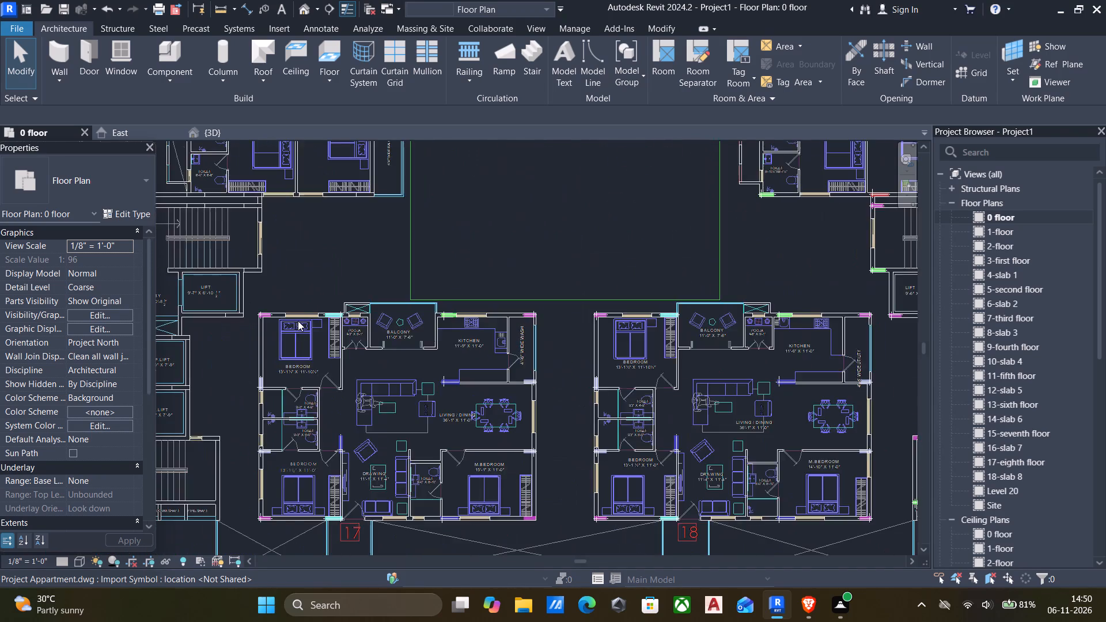
scroll(298, 321, up, 3)
scroll(233, 313, up, 2)
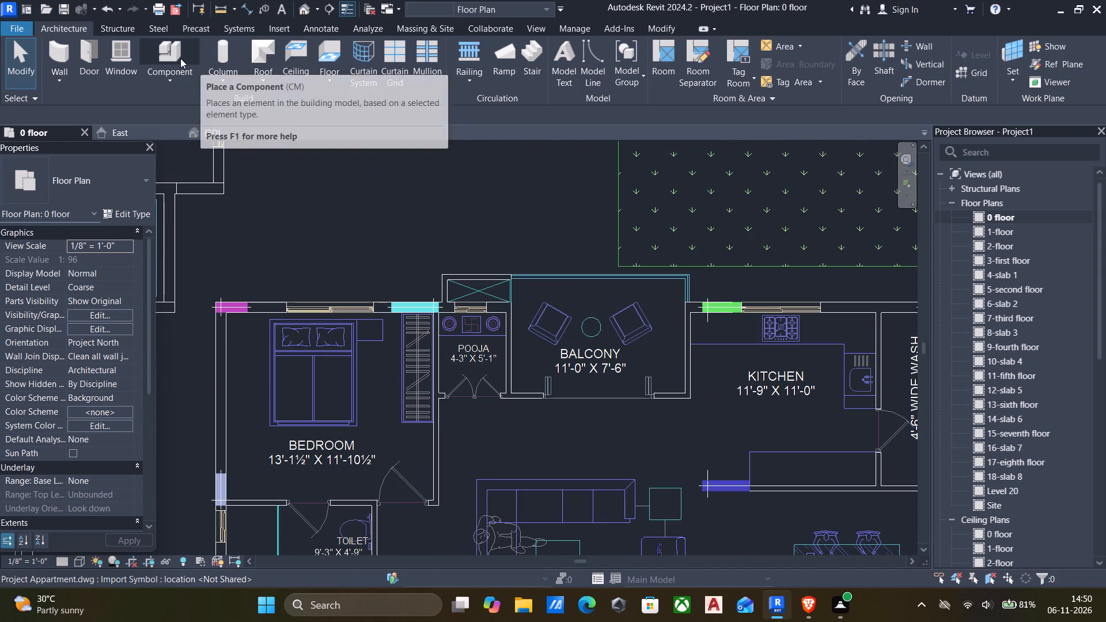
click(236, 84)
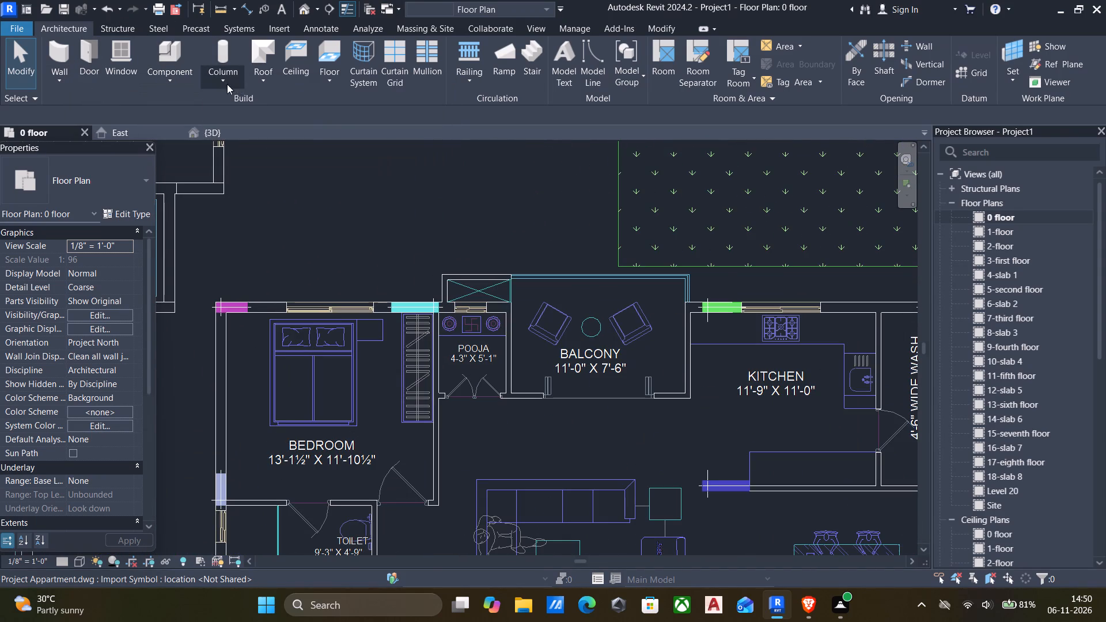
click(259, 130)
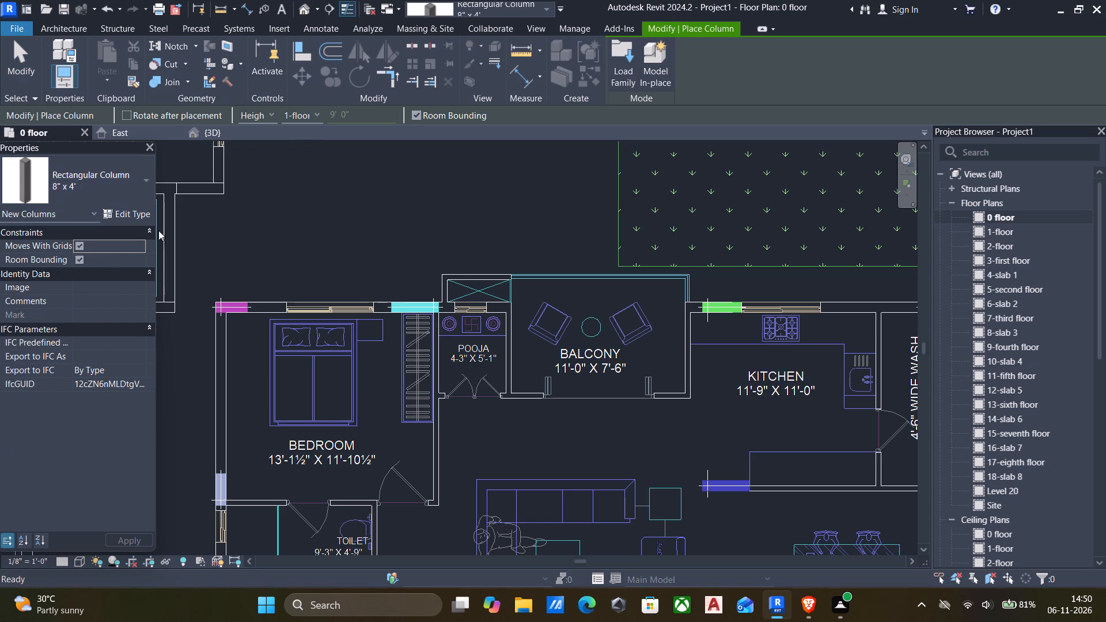
scroll(415, 306, up, 4)
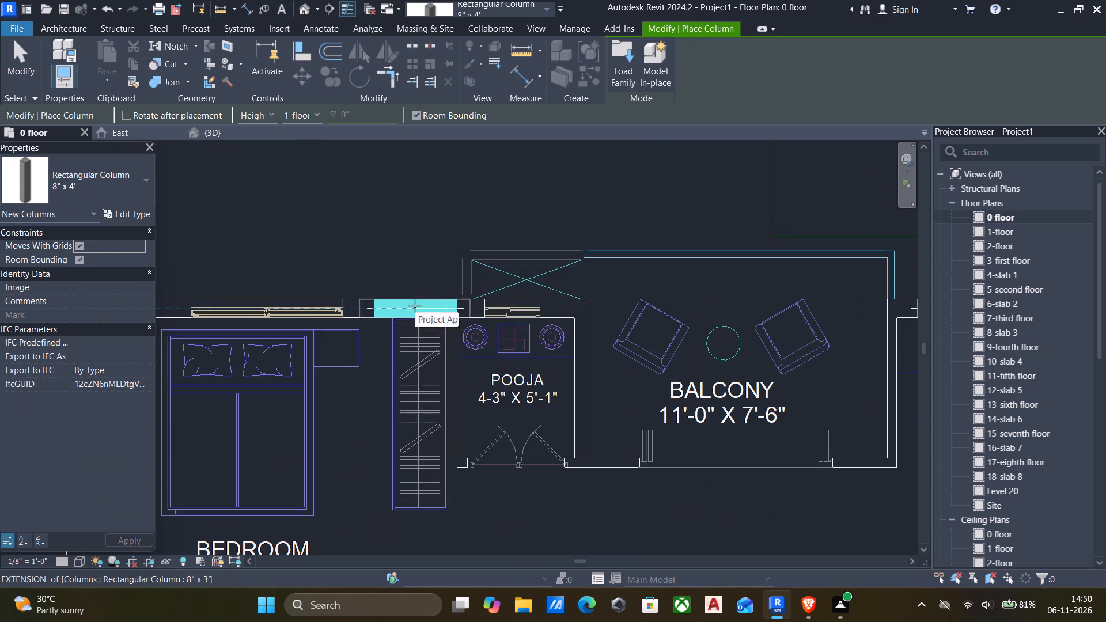
click(124, 184)
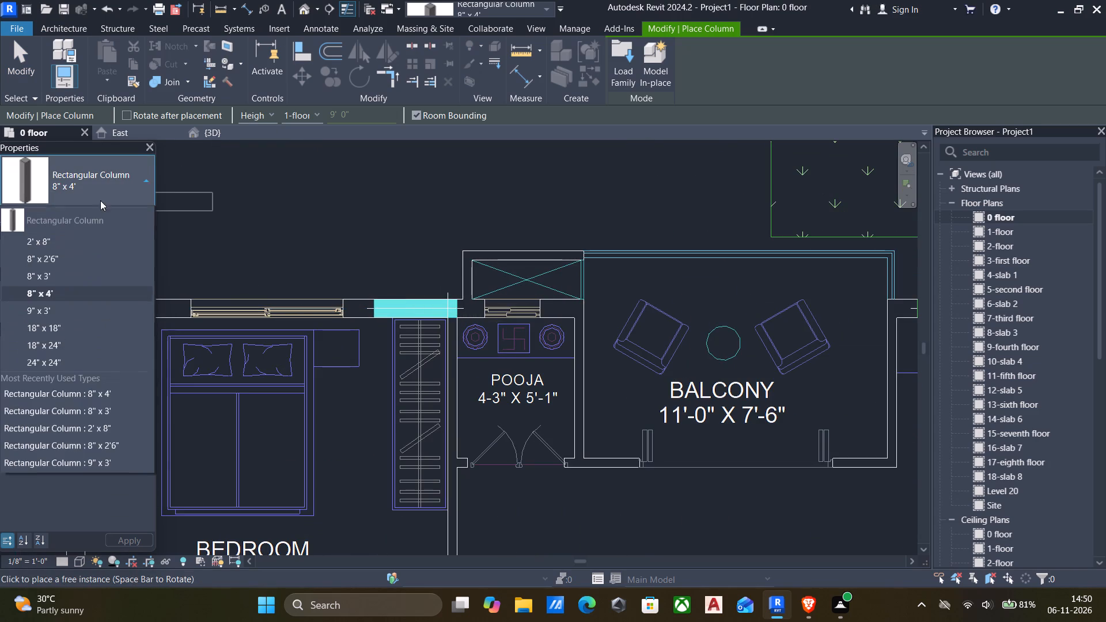
scroll(83, 232, up, 3)
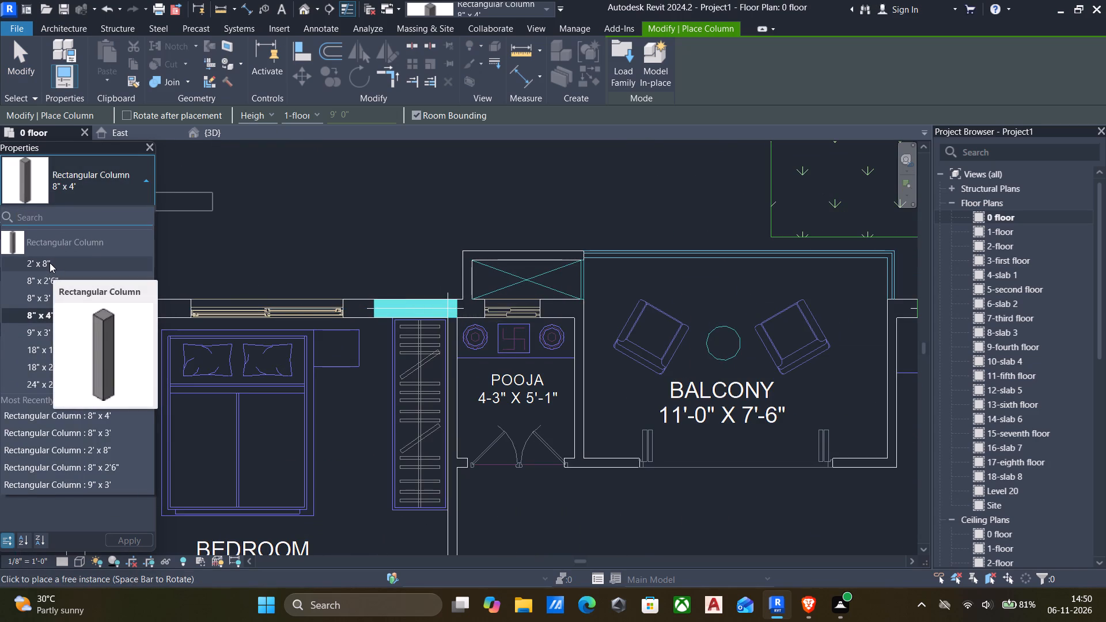
click(50, 263)
scroll(216, 306, down, 4)
scroll(449, 317, down, 4)
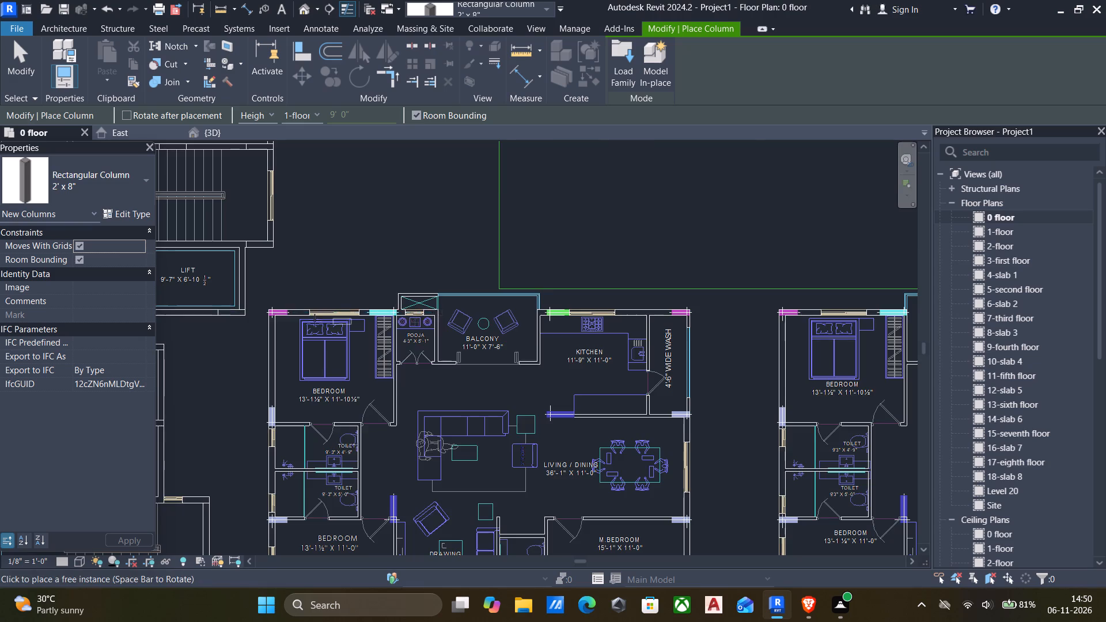
scroll(295, 321, up, 10)
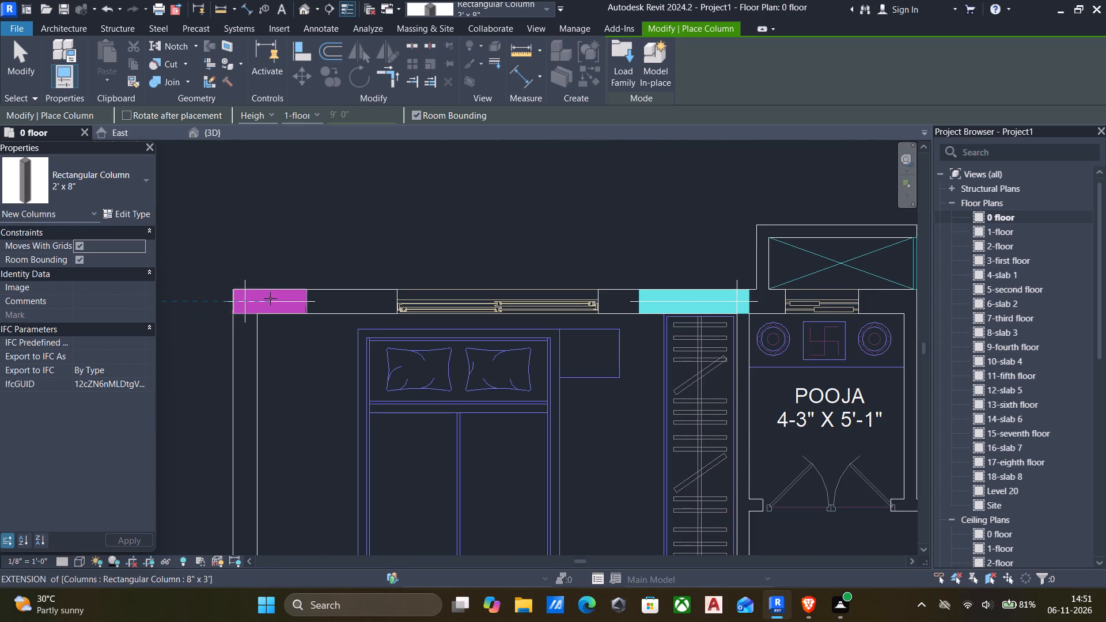
click(260, 293)
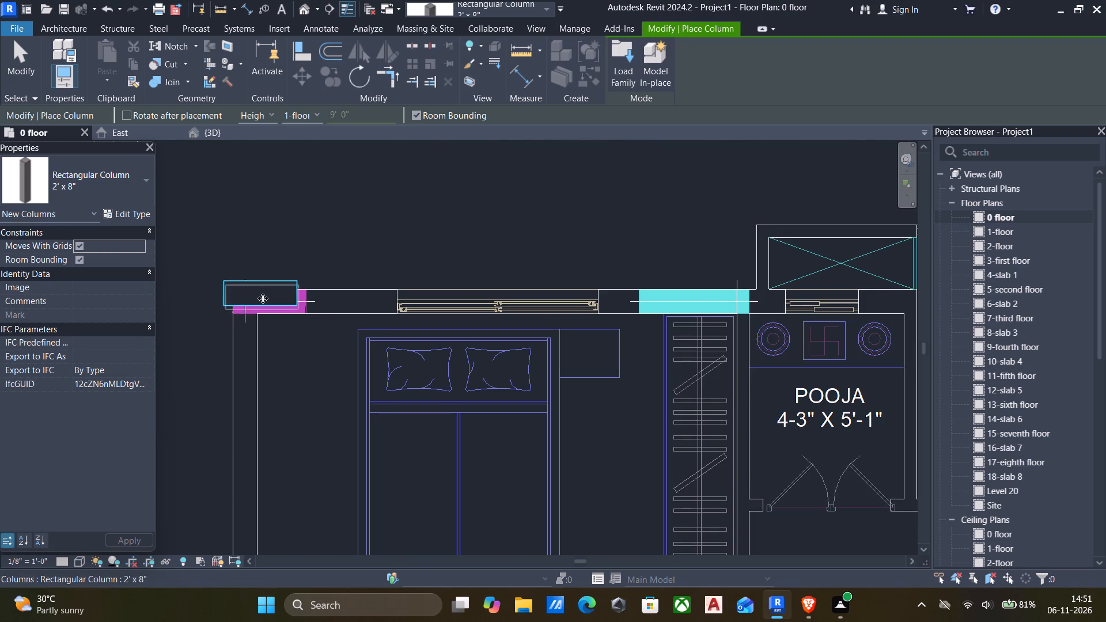
Place a 2' x 8" column on the magenta mark at the outer corner of flat 17's 4'-6" wide wash.
scroll(270, 306, down, 8)
scroll(908, 305, up, 5)
scroll(740, 304, up, 4)
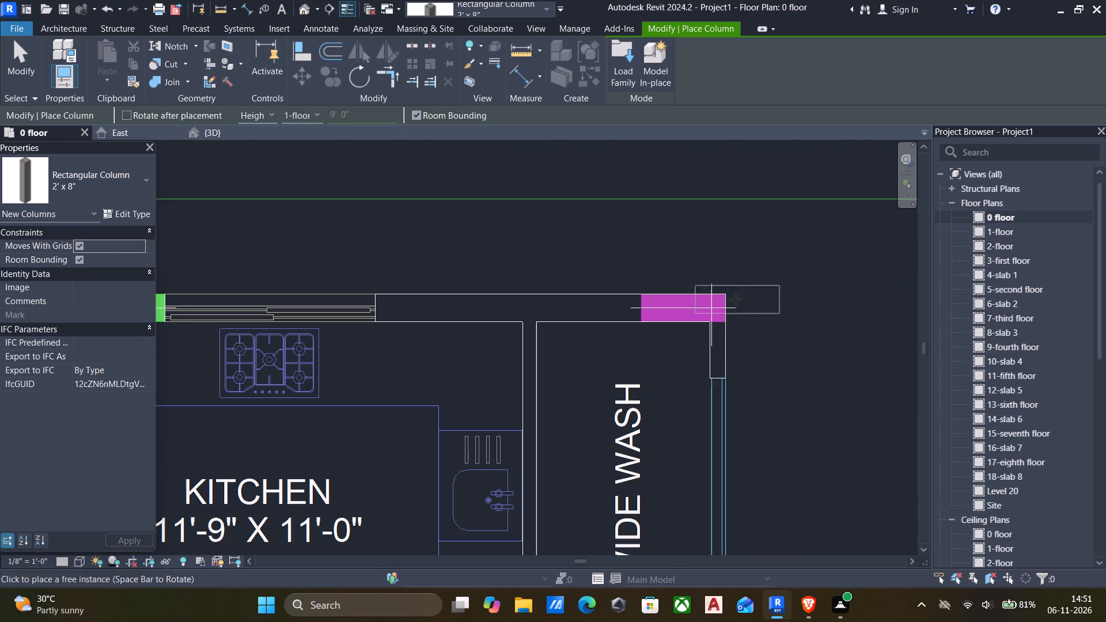
click(700, 301)
Place an 8" x 2'6" column on the green mark beside the balcony in flat 17's outer kitchen wall.
scroll(633, 302, down, 7)
scroll(425, 299, up, 5)
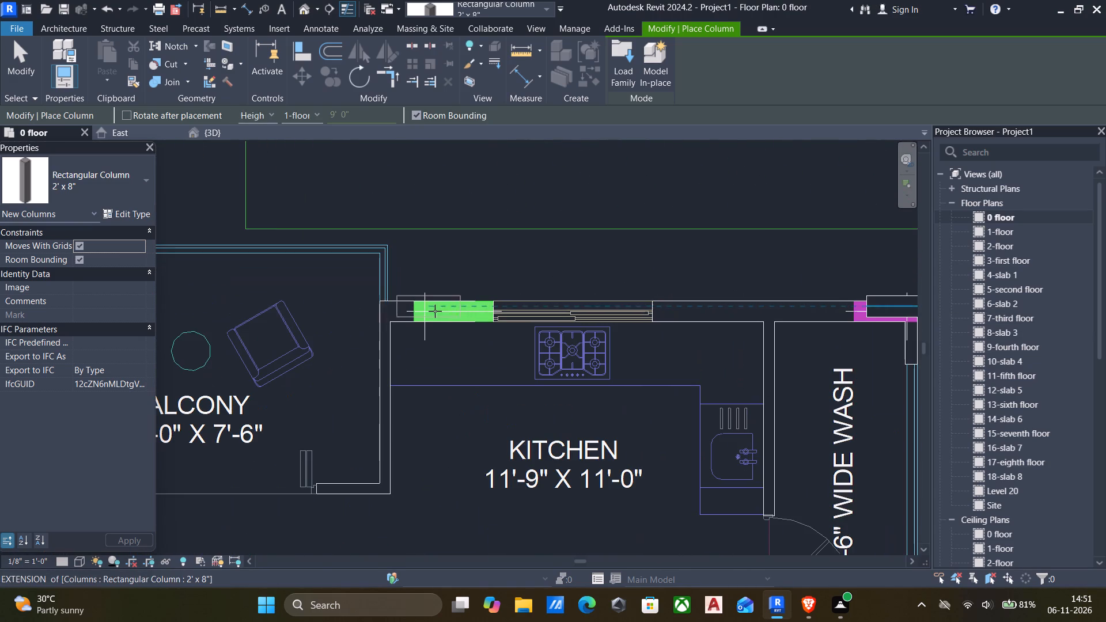
scroll(457, 312, up, 4)
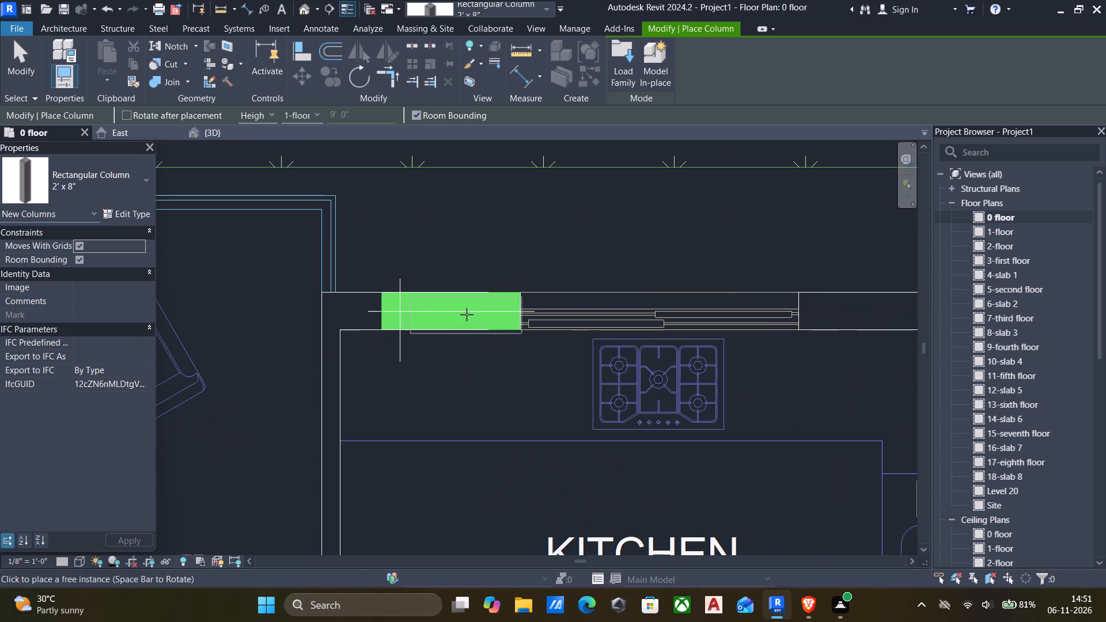
click(62, 182)
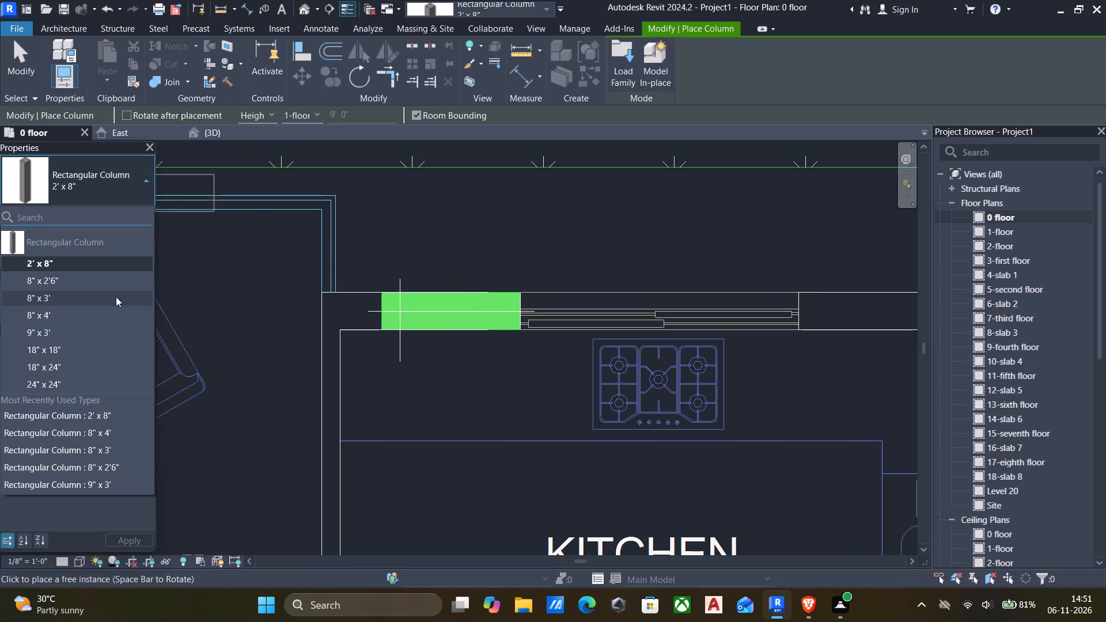
click(35, 287)
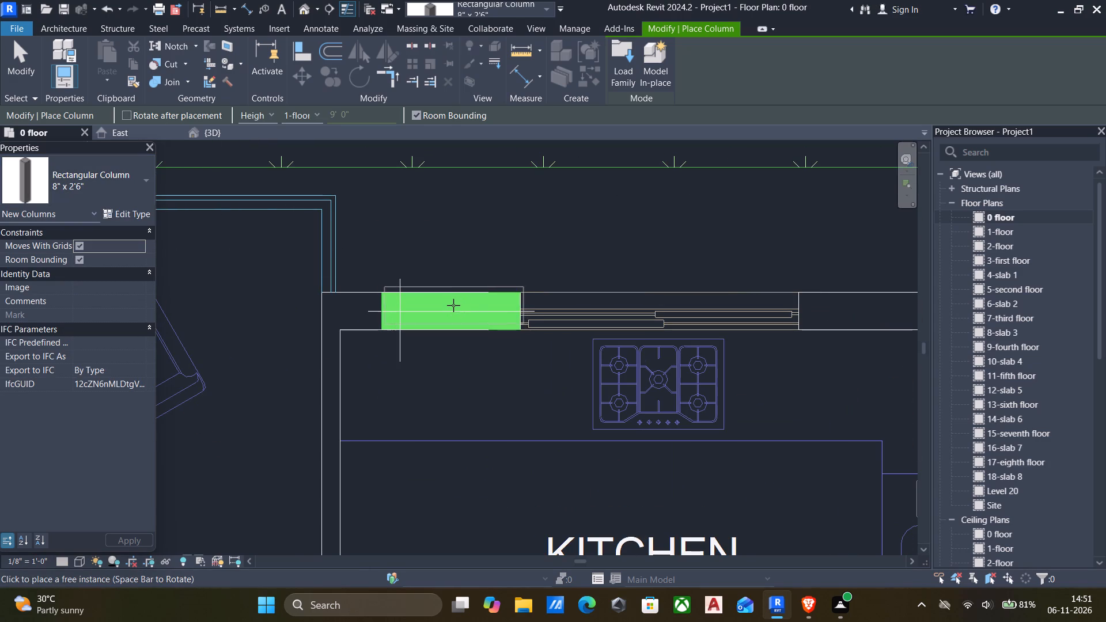
click(440, 300)
Examine the remaining column marks around flat 17's wash, bedrooms, toilets and entrance to judge which column size they need.
scroll(450, 309, down, 14)
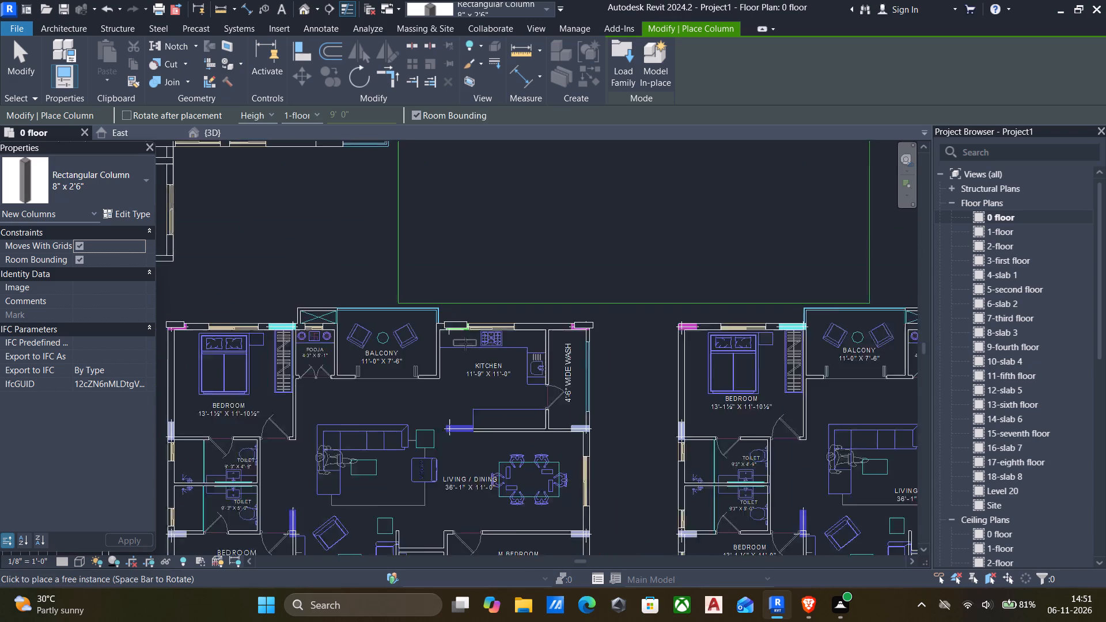
scroll(552, 423, up, 5)
scroll(606, 429, up, 4)
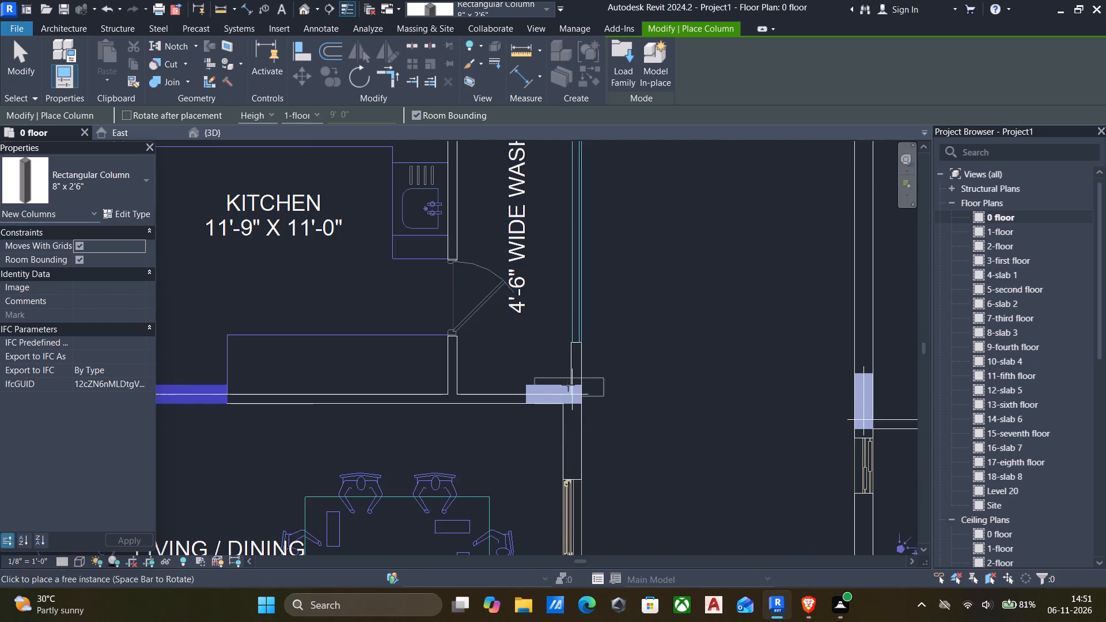
scroll(560, 383, down, 4)
scroll(567, 389, up, 5)
scroll(296, 366, down, 7)
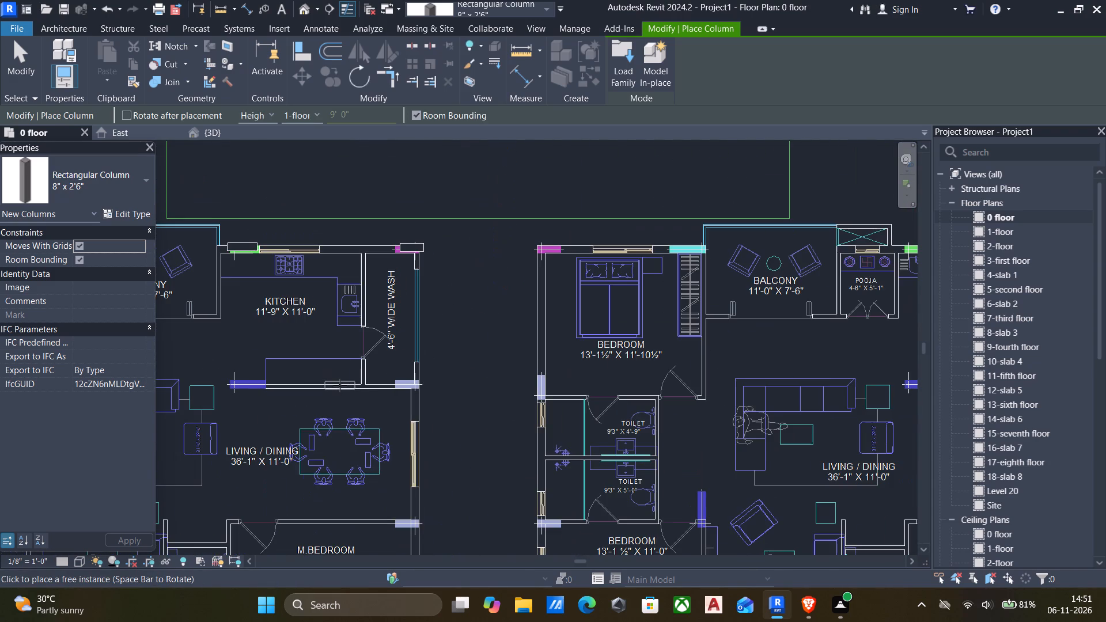
scroll(222, 377, up, 4)
scroll(272, 388, up, 3)
scroll(272, 388, down, 12)
middle_drag(276, 391, 495, 371)
scroll(248, 388, up, 5)
scroll(357, 362, up, 2)
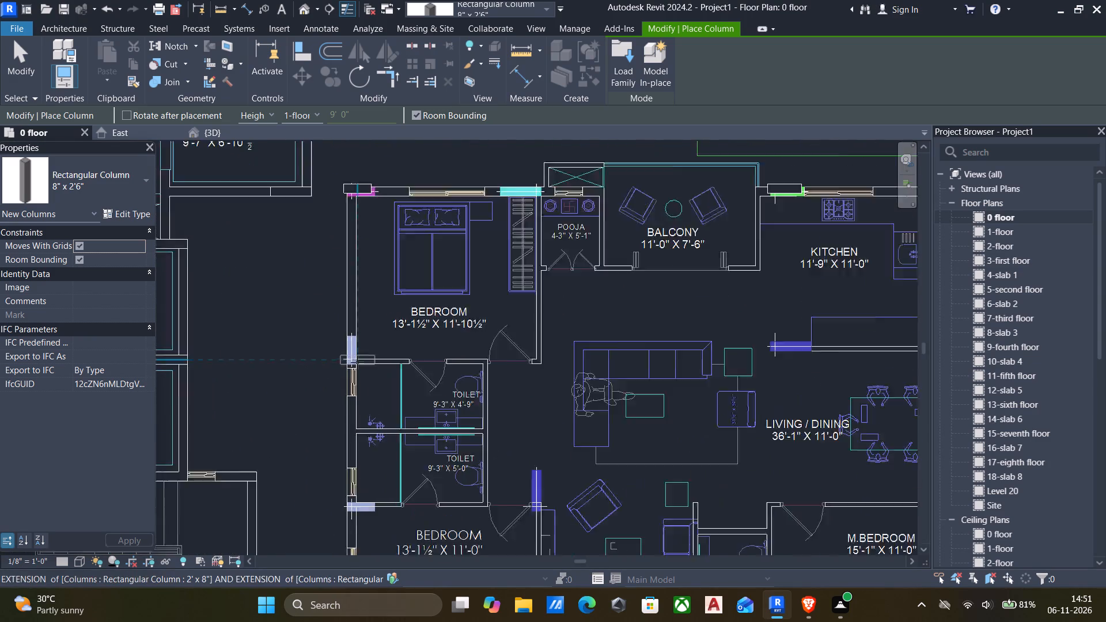
scroll(357, 362, up, 2)
scroll(357, 366, down, 6)
scroll(374, 467, up, 4)
scroll(404, 482, down, 6)
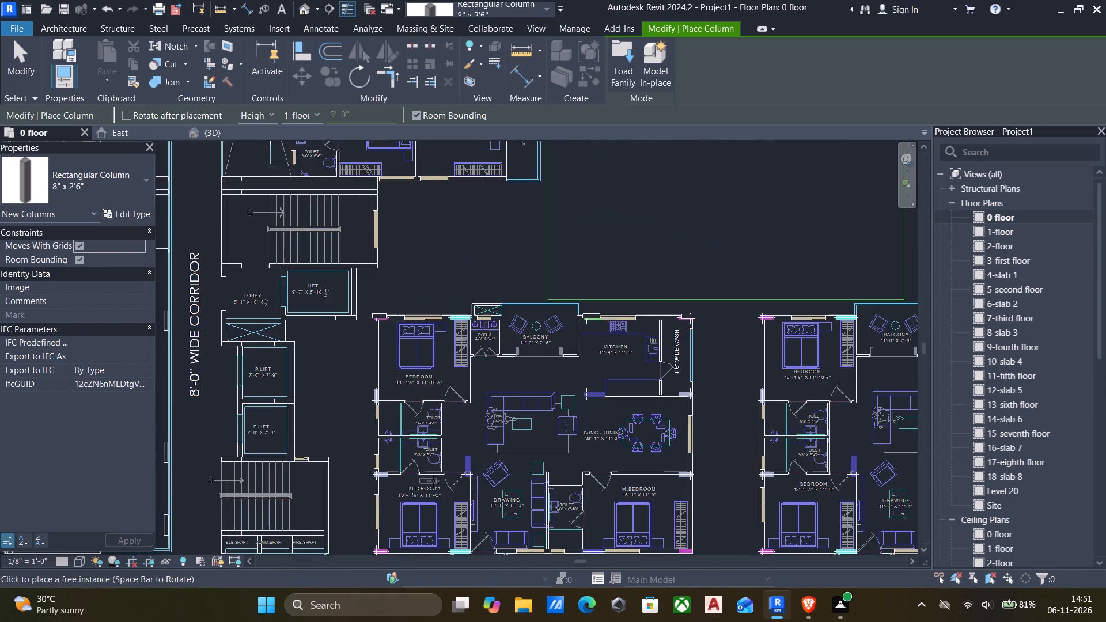
middle_drag(435, 480, 431, 387)
scroll(424, 437, up, 6)
scroll(500, 472, down, 4)
scroll(500, 472, up, 4)
scroll(566, 483, down, 2)
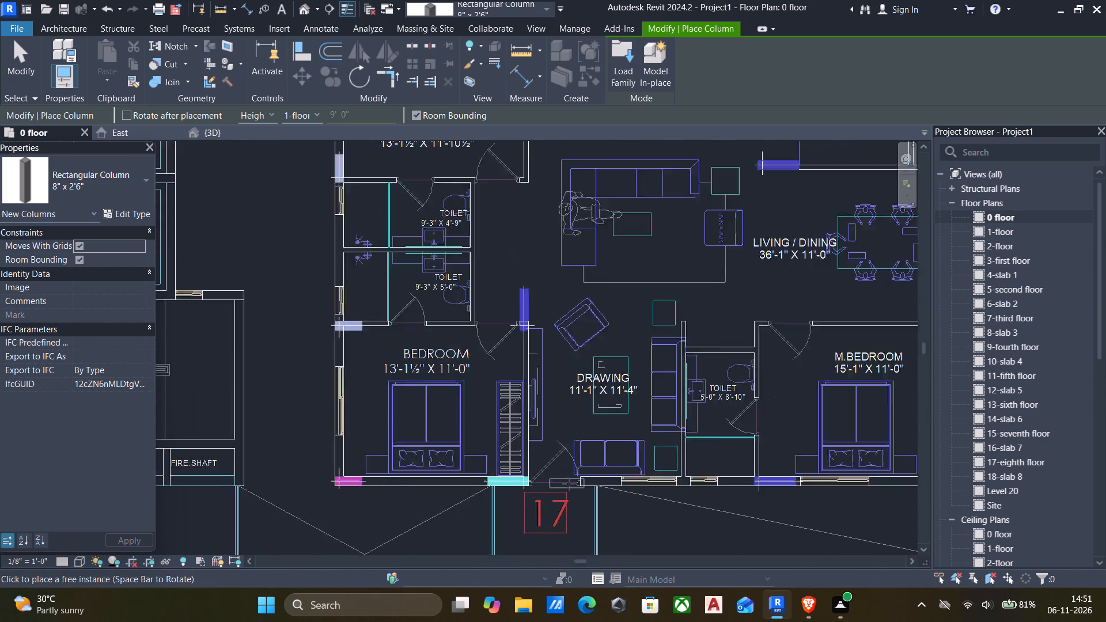
Place 2' x 8" columns on the magenta marks at the corridor-side outer corners of flat 17's M.Bedroom and 13'-1½" X 11'-0" bedroom.
scroll(569, 484, down, 4)
scroll(840, 467, up, 6)
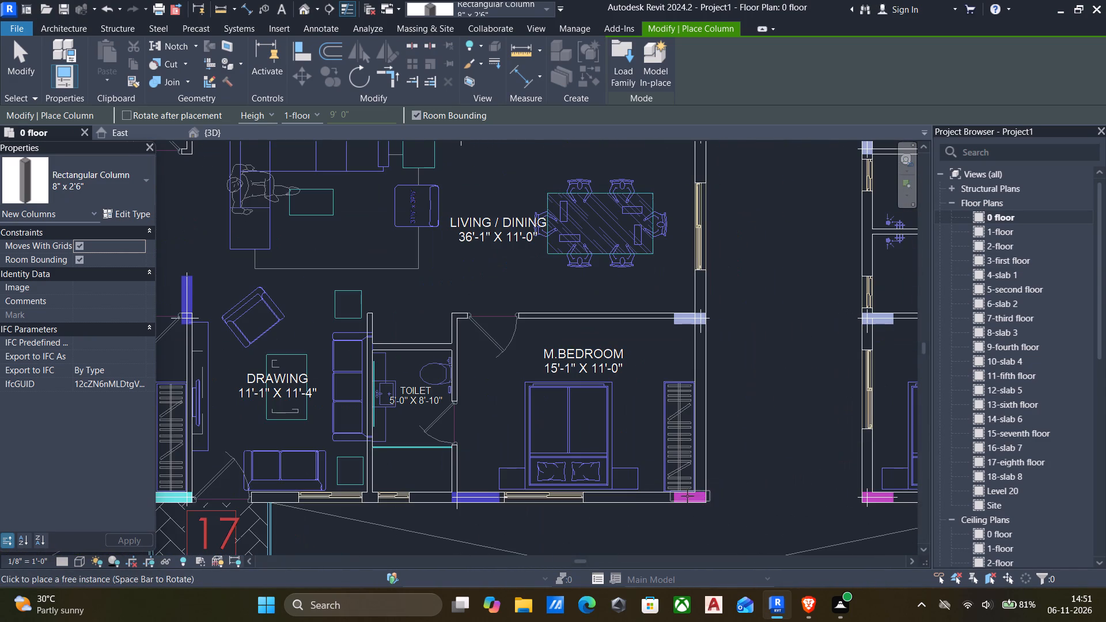
click(109, 181)
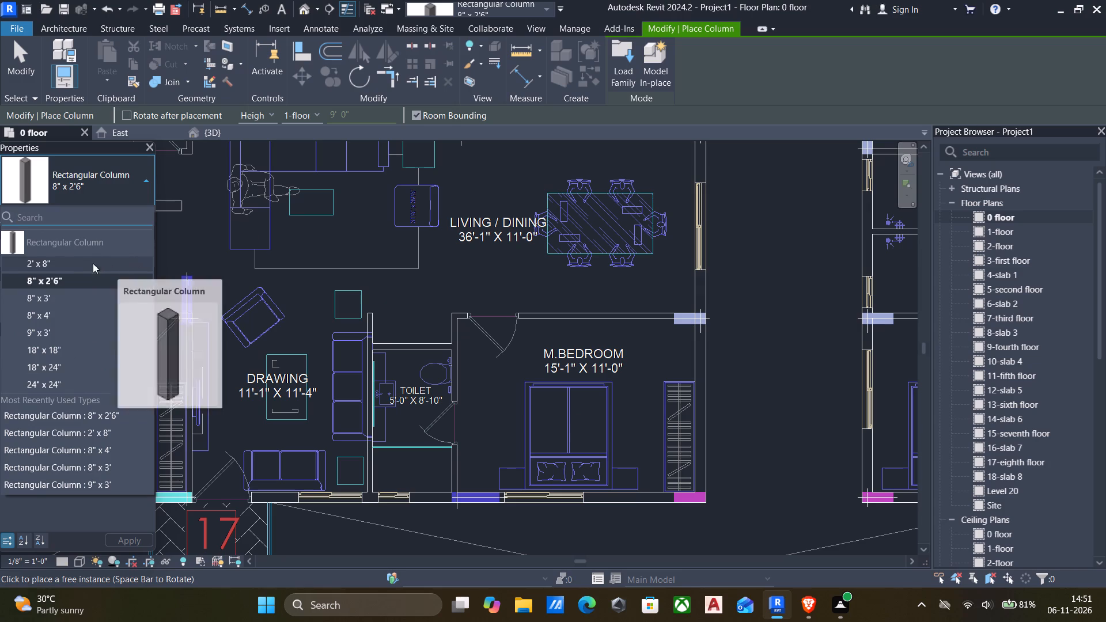
click(84, 262)
scroll(633, 464, up, 3)
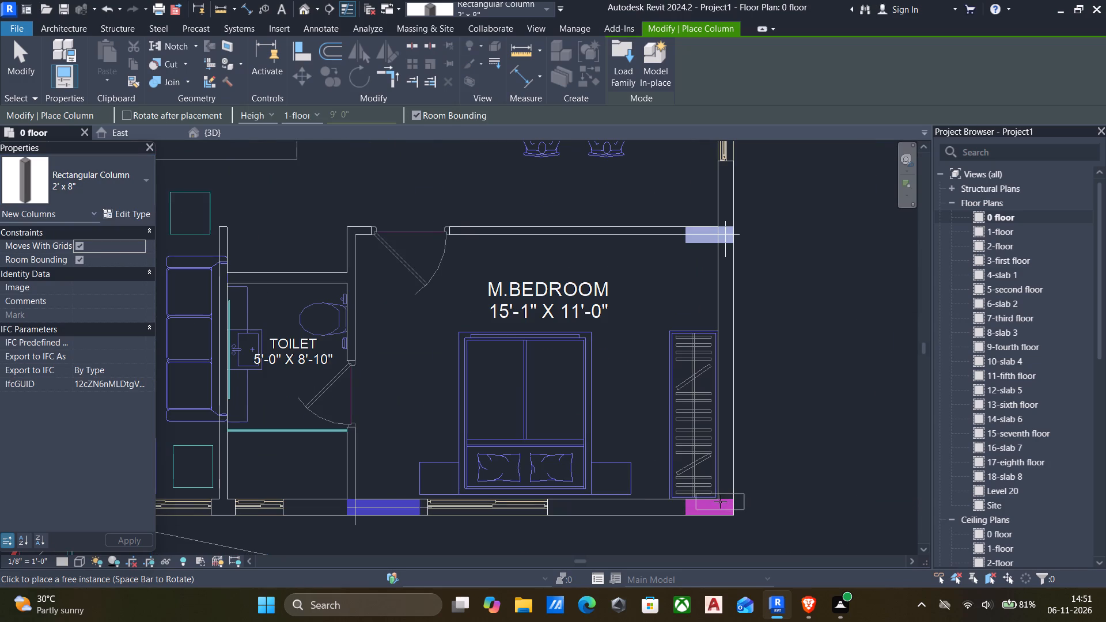
click(719, 502)
scroll(699, 501, down, 6)
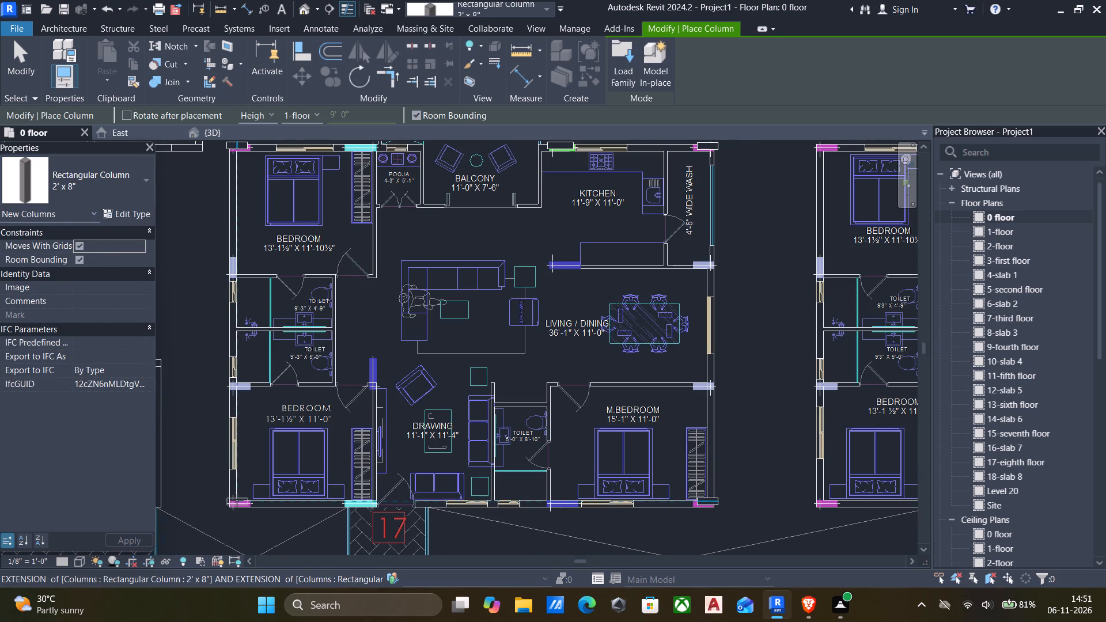
scroll(237, 502, up, 5)
click(235, 501)
Place 2' x 8" columns on the lavender marks where flat 17's outer walls meet the toilet-side bedroom wall and the dining-side M.Bedroom wall.
scroll(235, 355, down, 3)
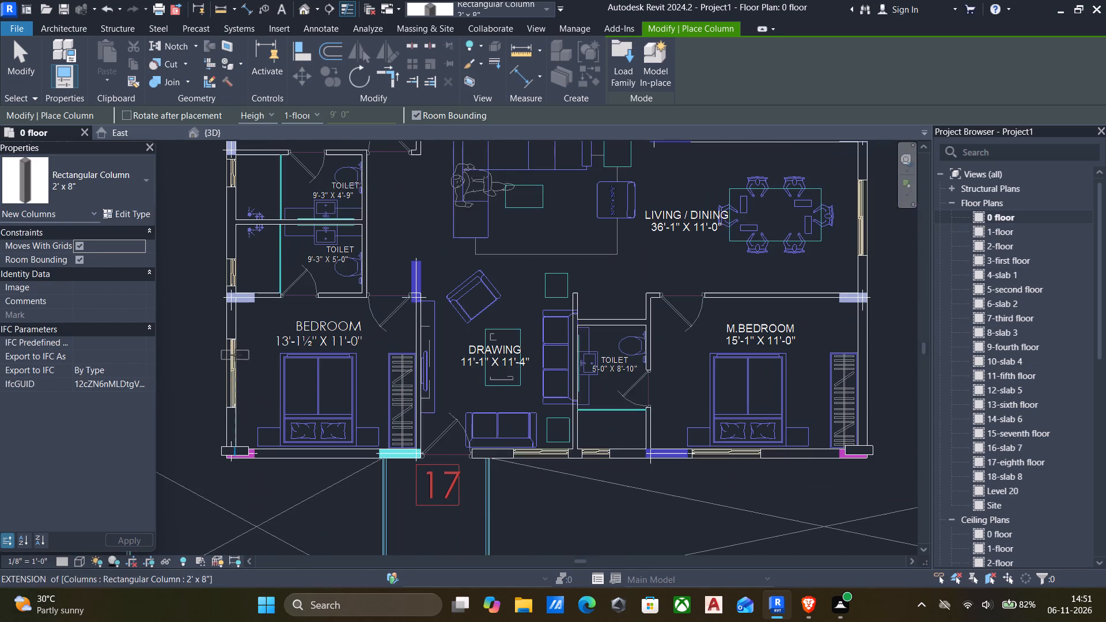
scroll(230, 306, up, 8)
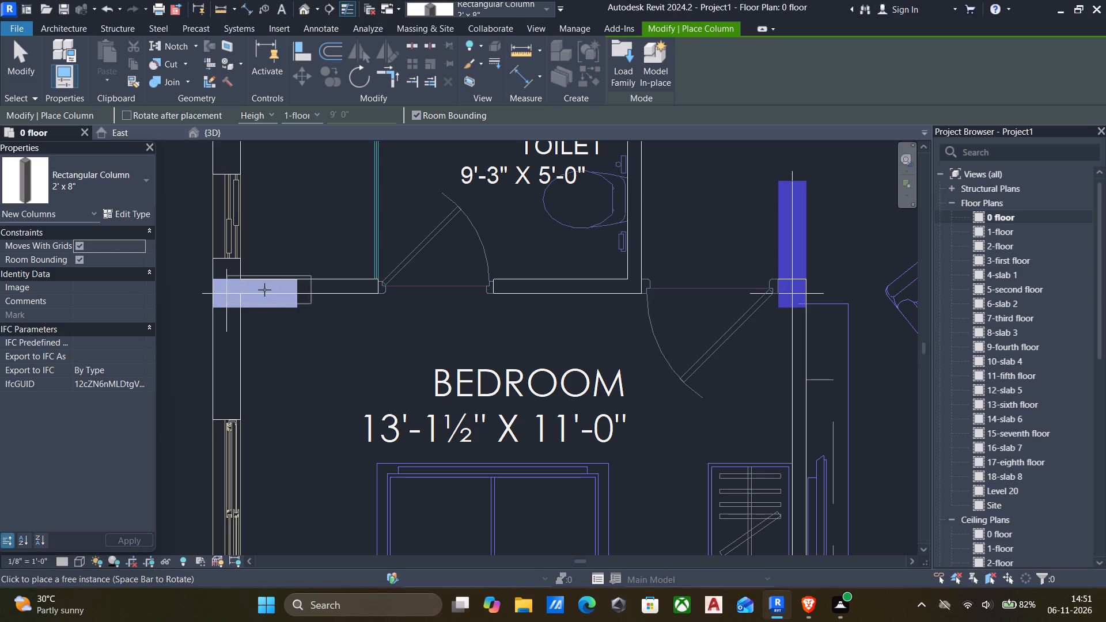
click(241, 282)
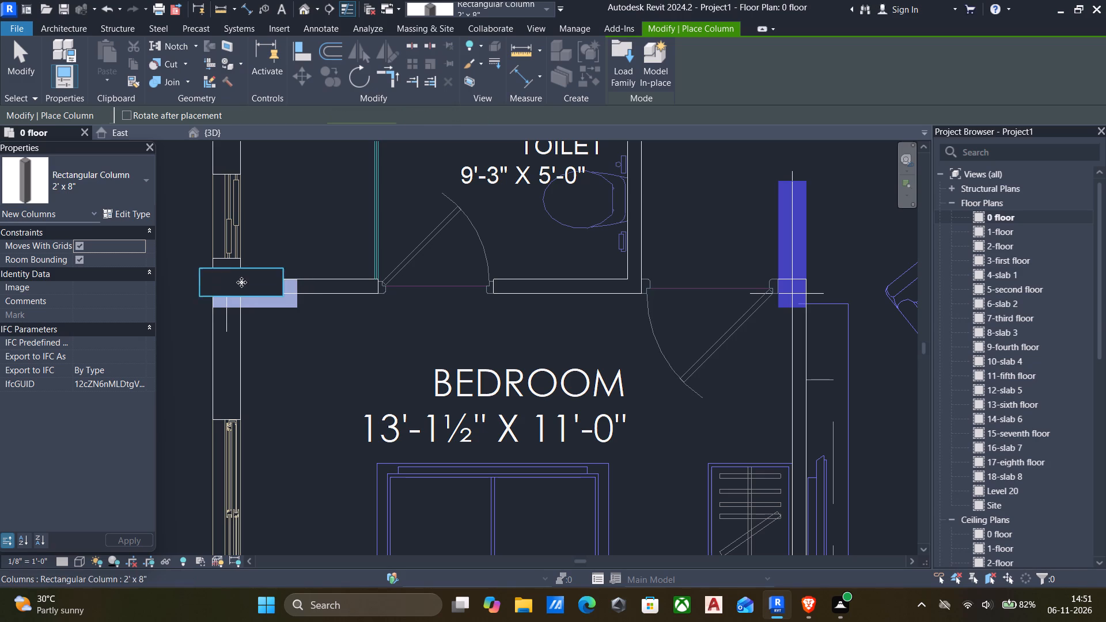
scroll(240, 285, down, 7)
scroll(556, 429, down, 4)
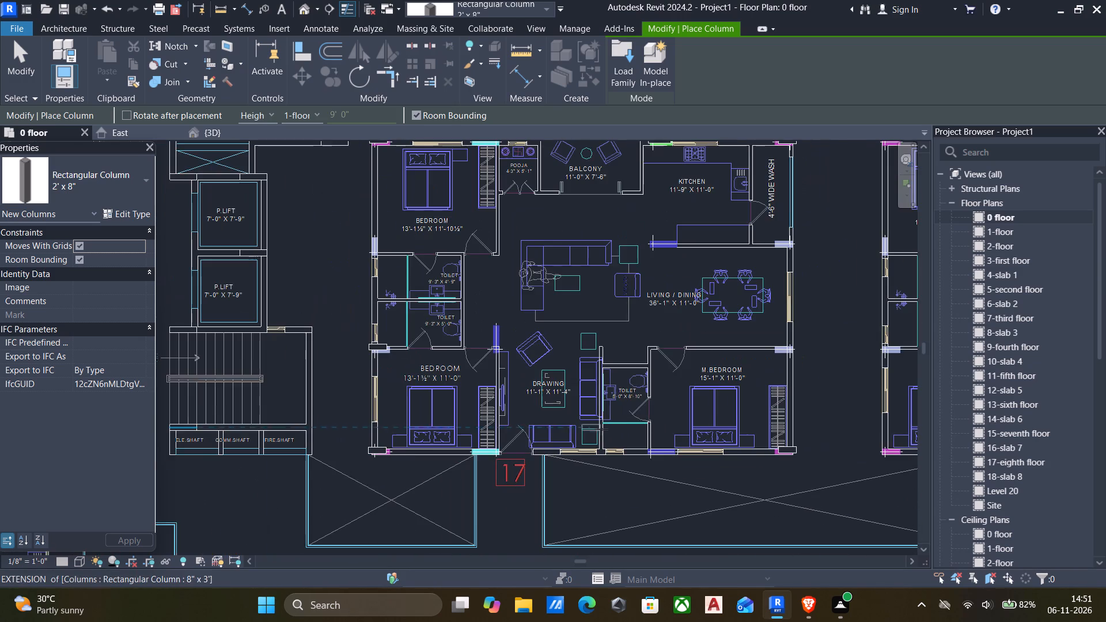
scroll(783, 363, down, 1)
scroll(783, 363, up, 15)
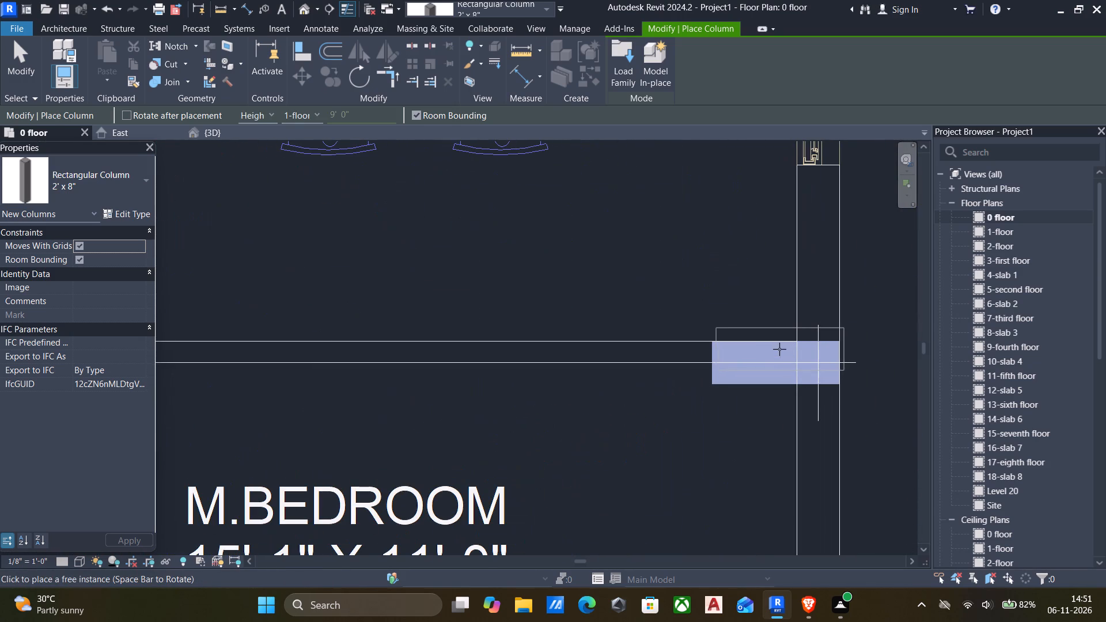
click(767, 347)
Place a 2' x 8" column on the lavender mark at the outer corner between flat 17's wash and dining area.
scroll(767, 347, down, 14)
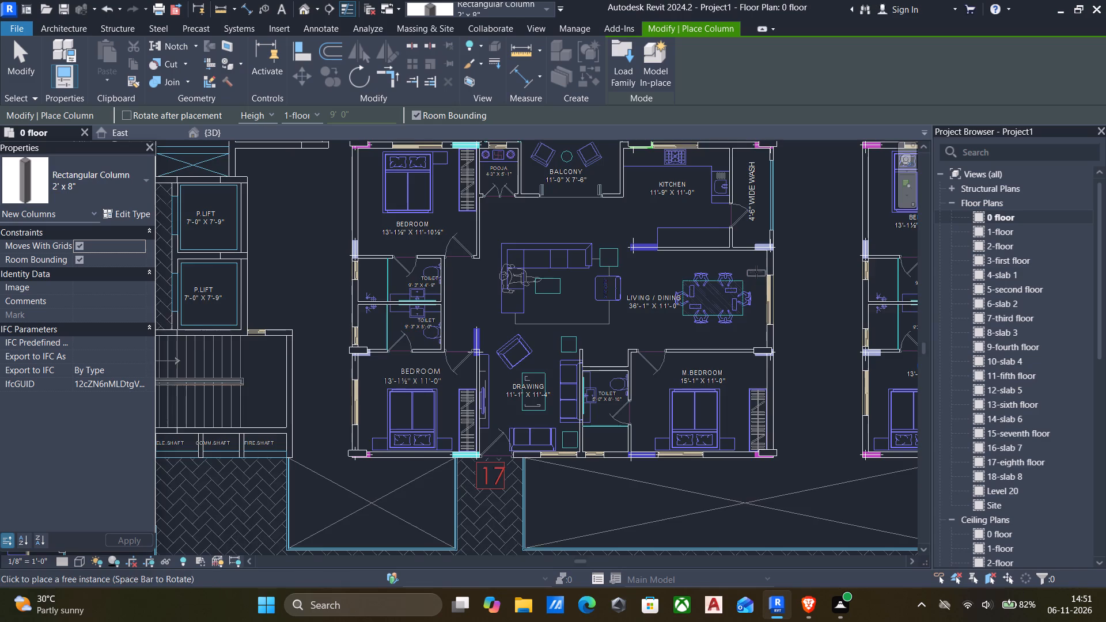
scroll(764, 237, up, 10)
click(761, 255)
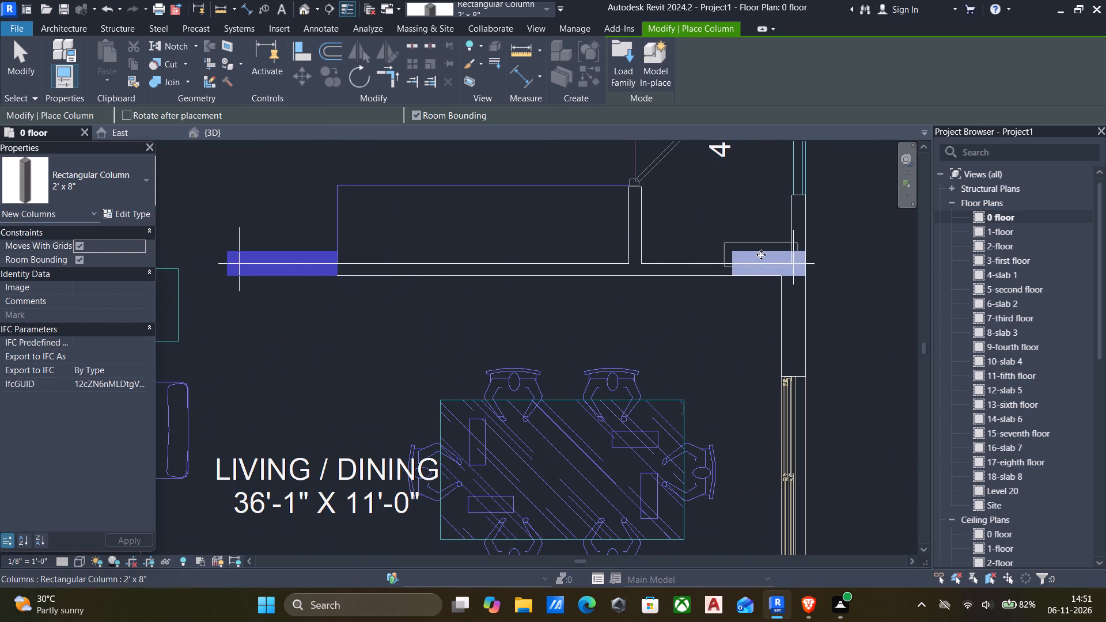
Place a 2' x 8" column, rotated along the outer wall, on flat 17's lavender mark between the 11'-10½" bedroom and the adjoining toilet.
scroll(751, 260, down, 7)
scroll(505, 267, down, 5)
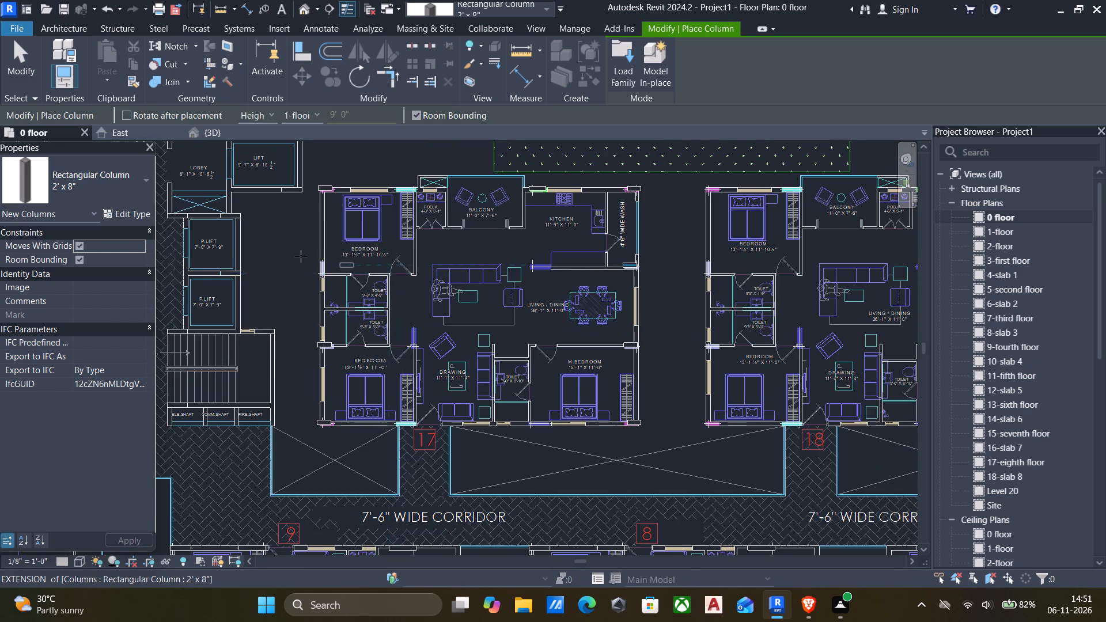
scroll(295, 256, up, 5)
scroll(350, 279, up, 4)
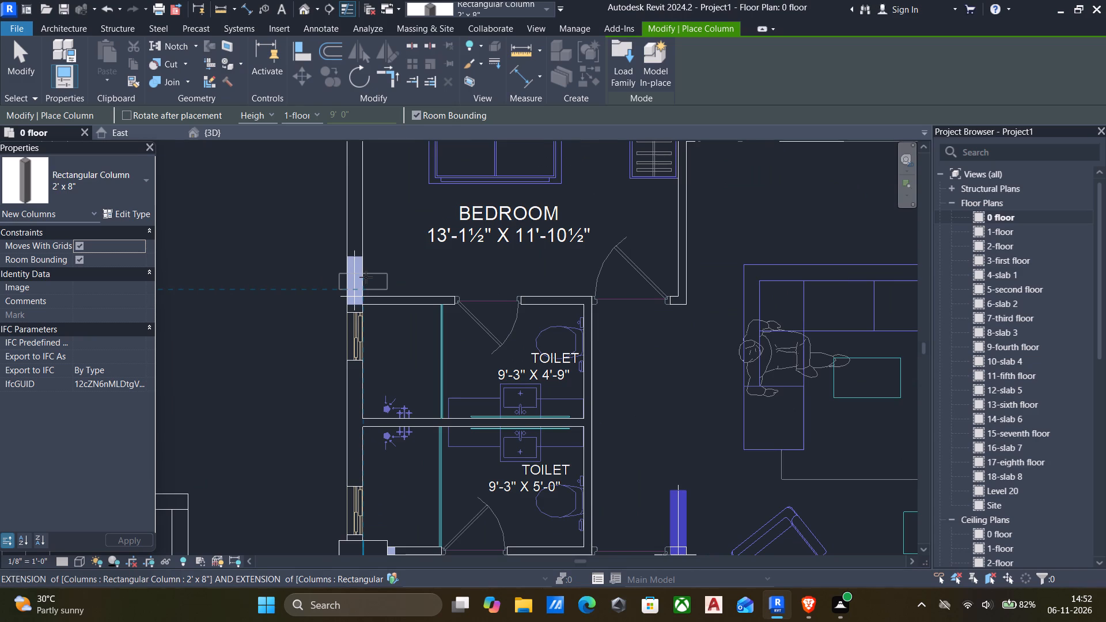
key(space)
scroll(350, 270, up, 3)
key(space)
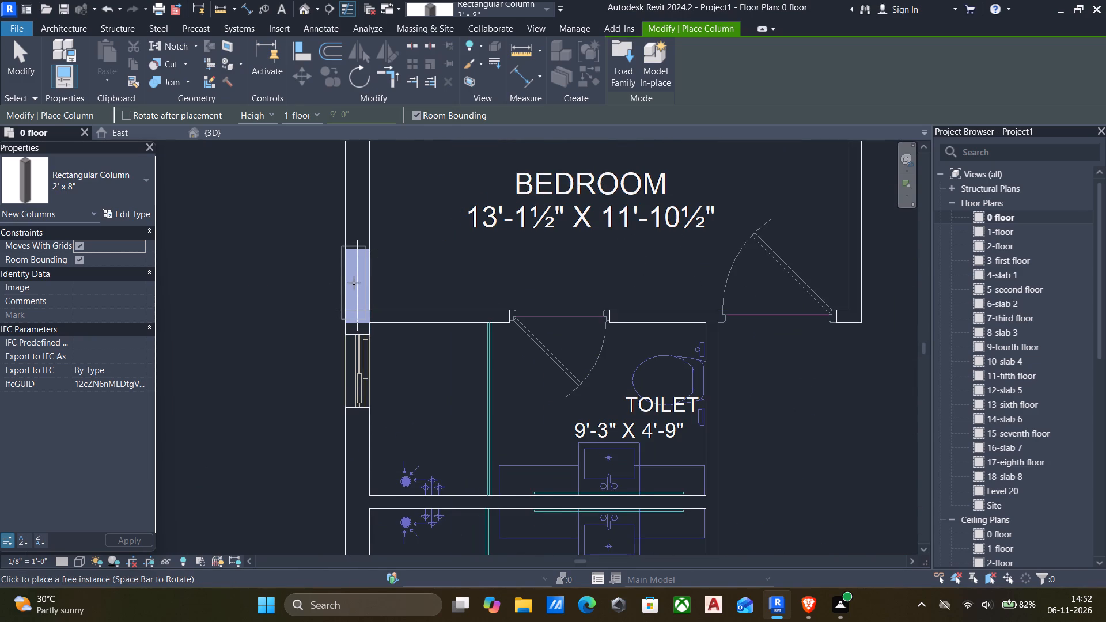
click(354, 283)
scroll(354, 283, down, 12)
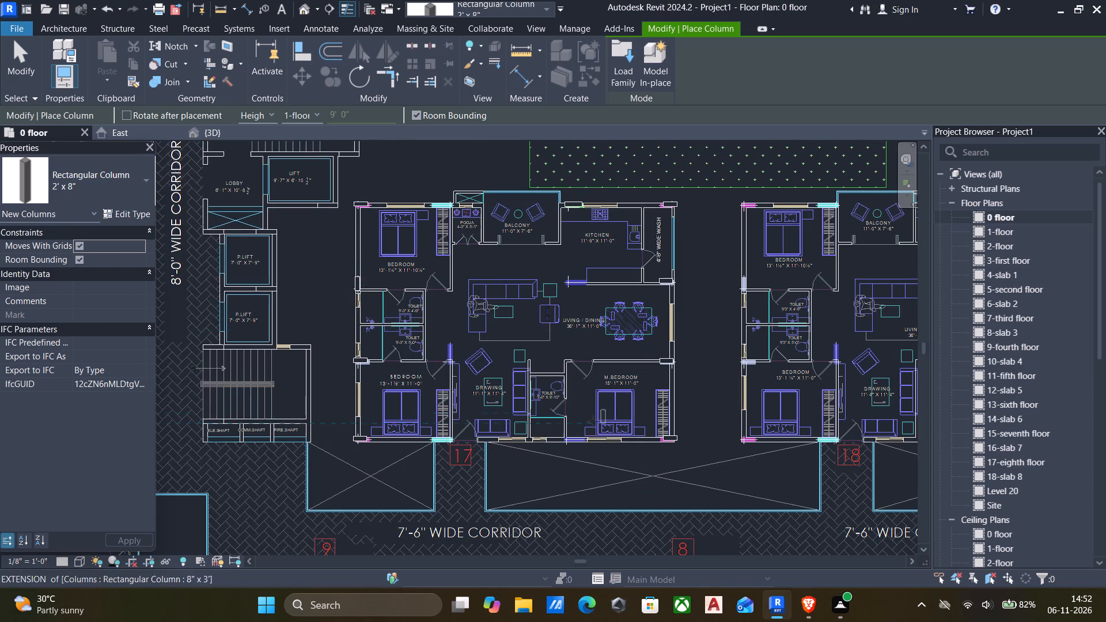
Place an 8" x 3' column on the blue mark in flat 17's corridor-side wall between the toilet and the M.Bedroom.
scroll(586, 463, up, 7)
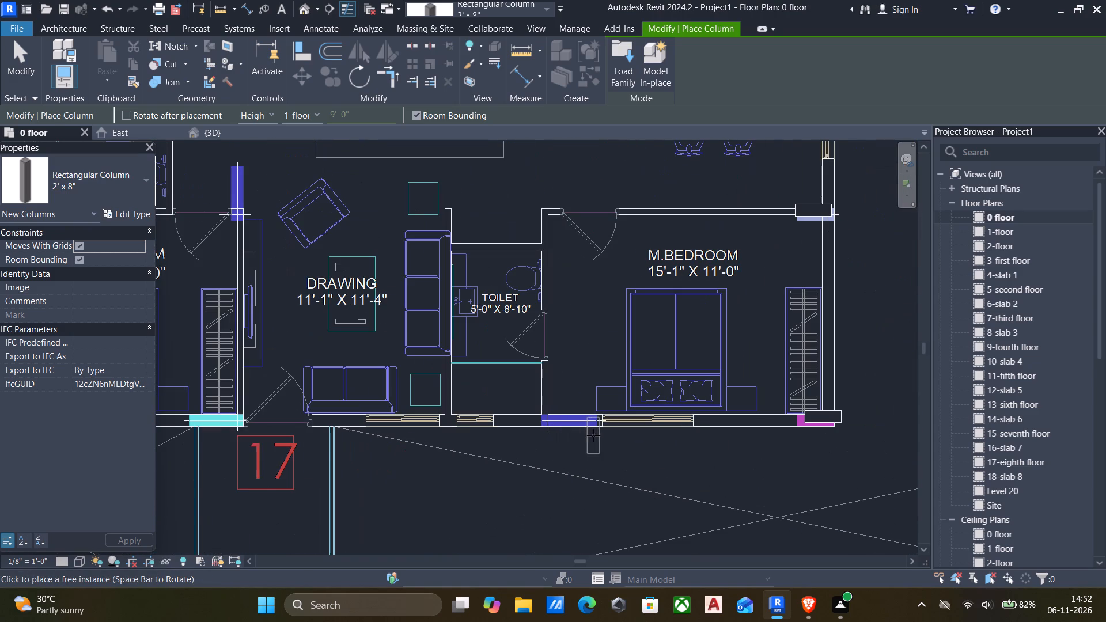
scroll(555, 421, down, 1)
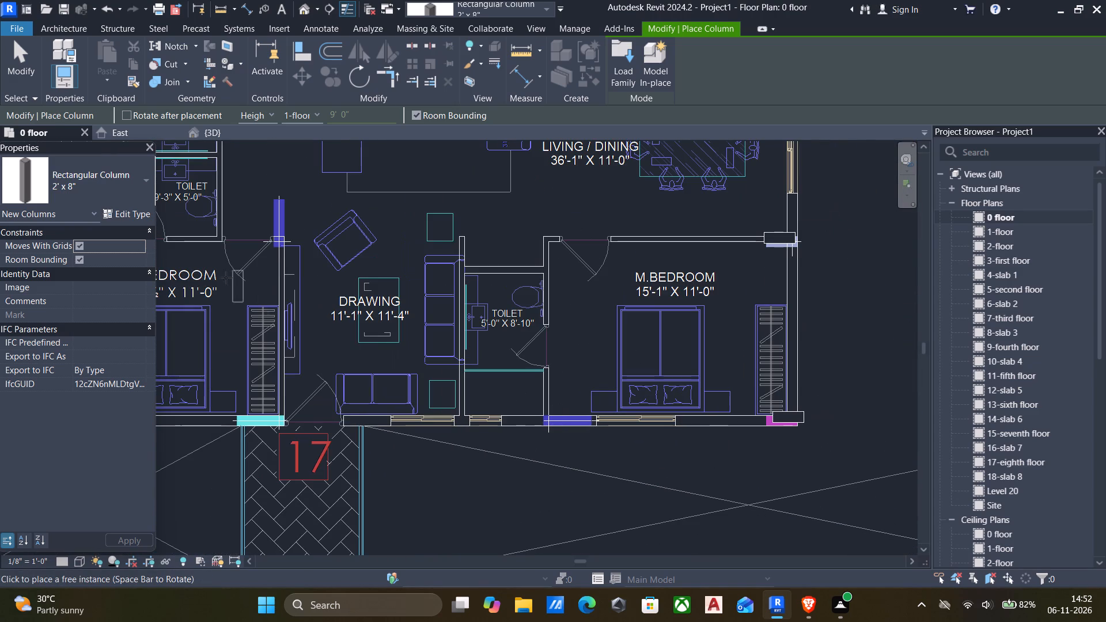
click(87, 176)
scroll(63, 282, up, 4)
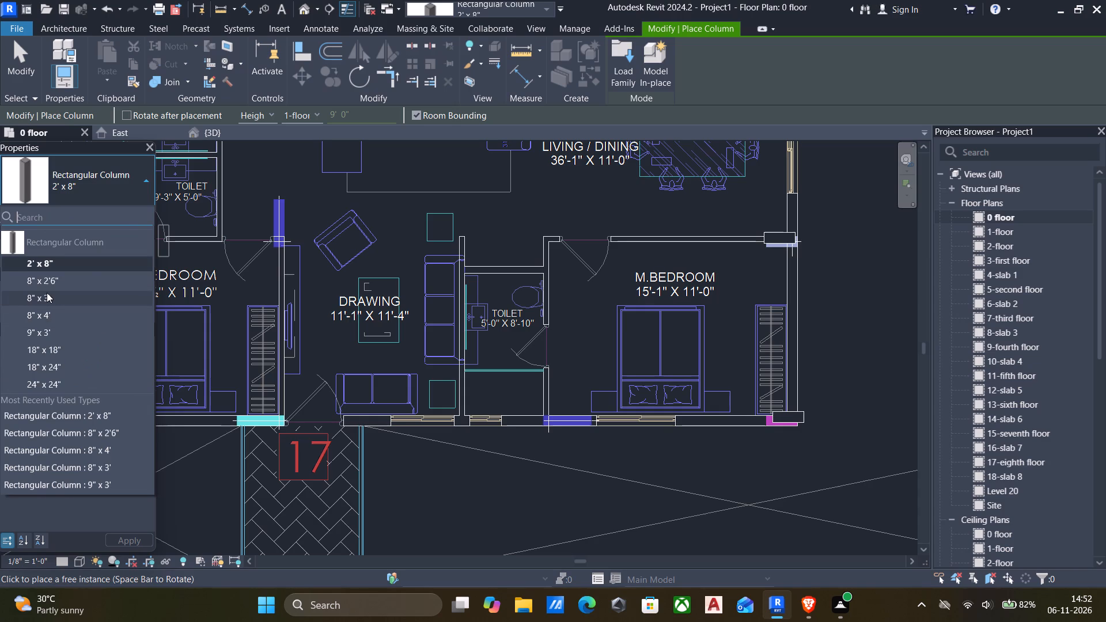
click(46, 295)
scroll(476, 396, up, 3)
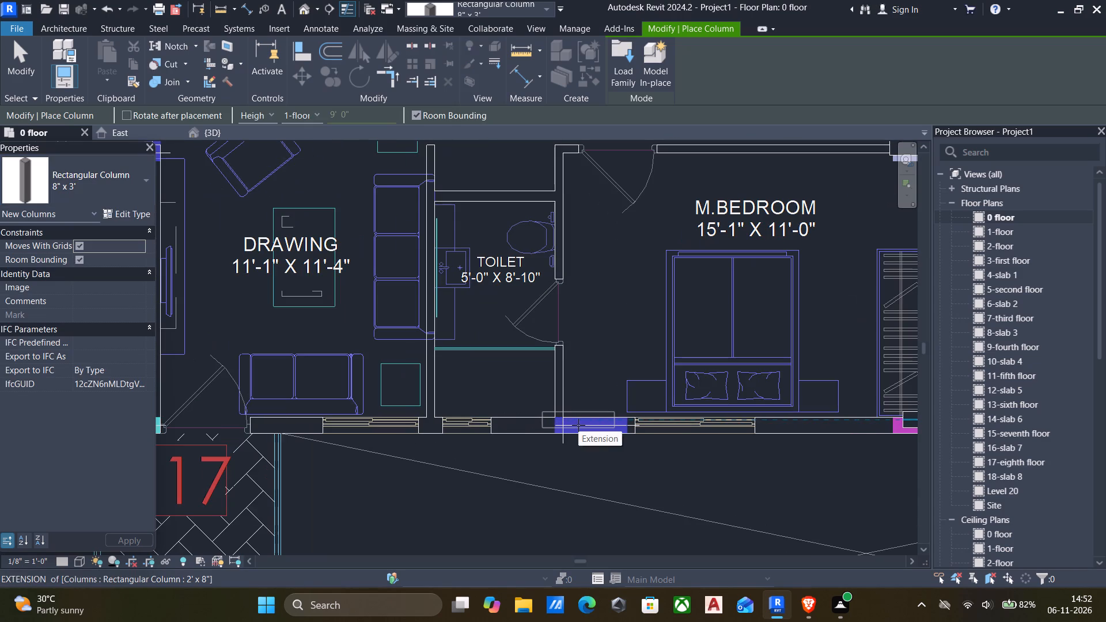
scroll(580, 437, up, 2)
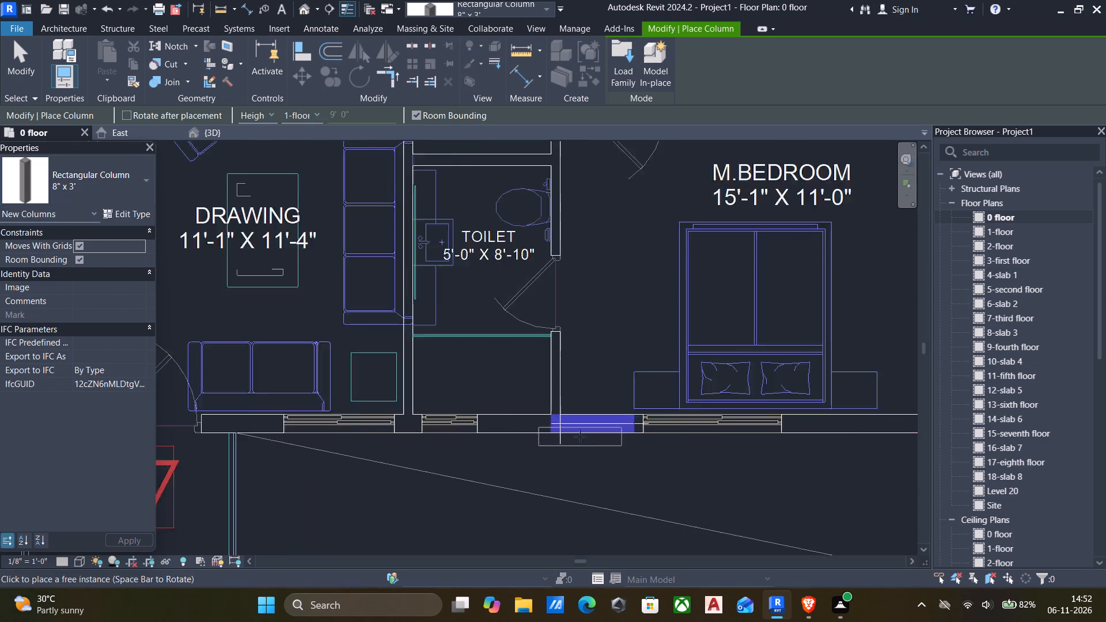
scroll(580, 437, up, 1)
click(583, 411)
scroll(555, 411, down, 7)
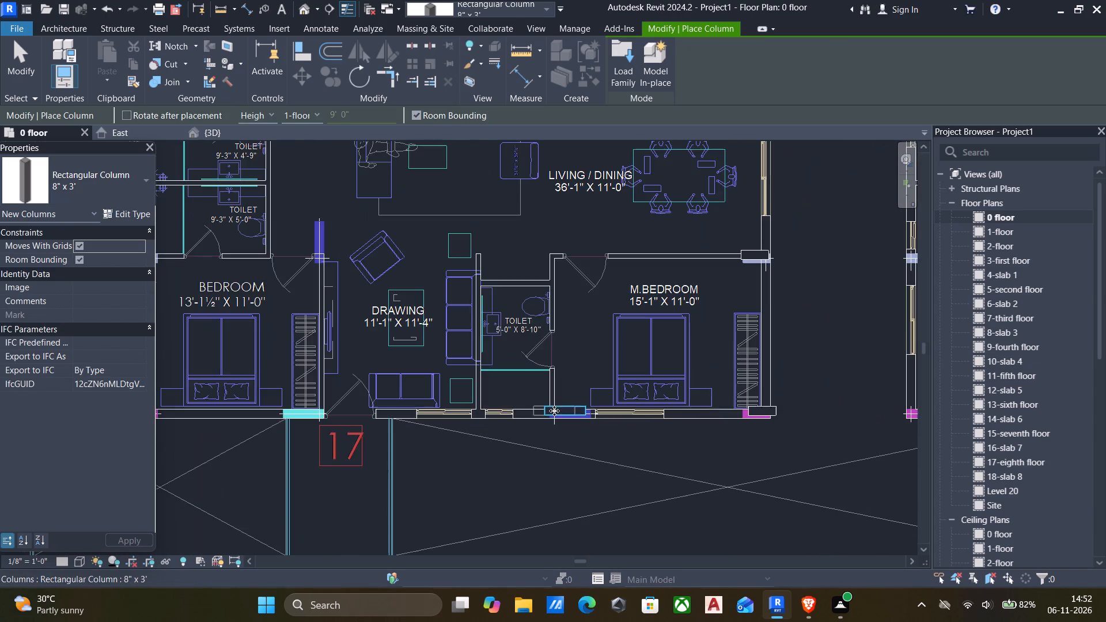
scroll(282, 399, down, 3)
Place 8" x 3' columns on flat 17's cyan mark beside the entrance and, rotated, on the blue mark by the 13'-1½" X 11'-0" bedroom door.
scroll(284, 402, up, 10)
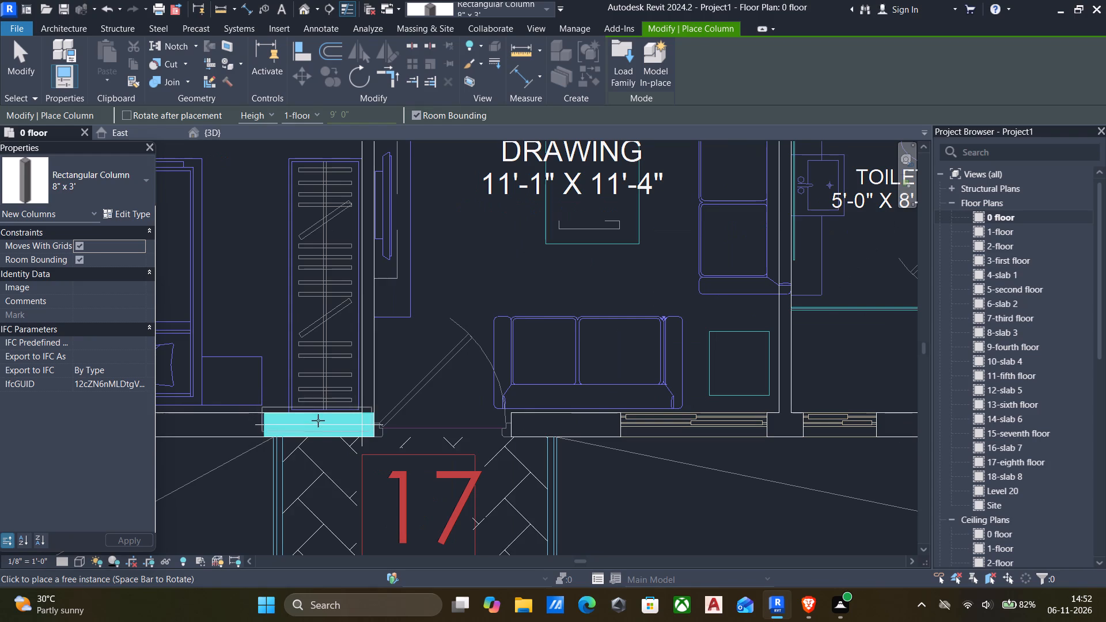
click(313, 419)
scroll(313, 419, down, 12)
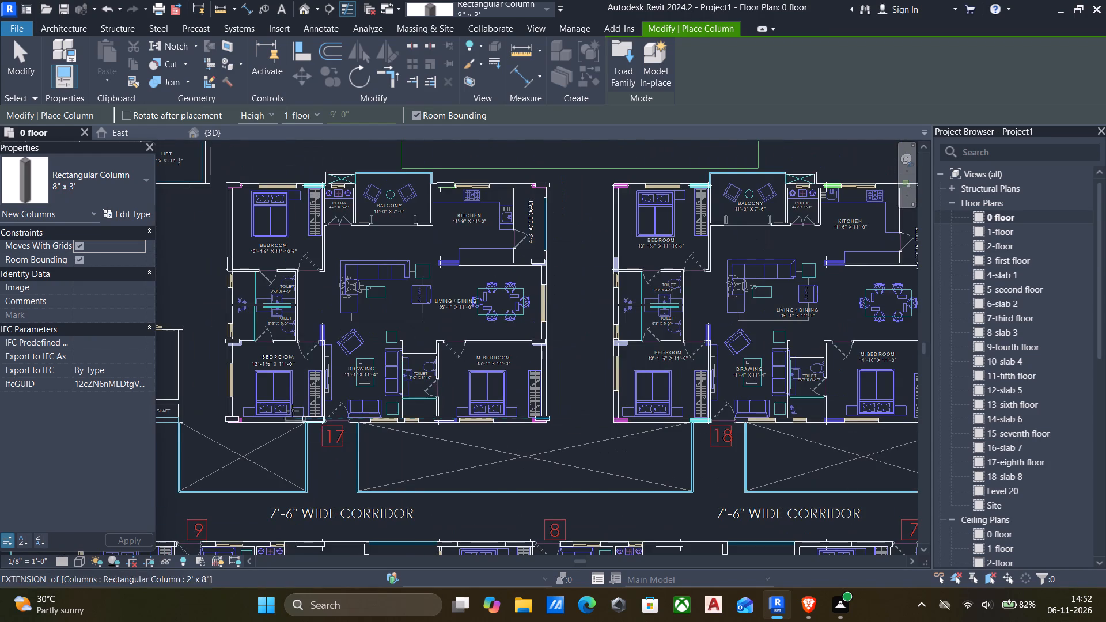
scroll(322, 328, up, 5)
key(space)
scroll(324, 339, up, 6)
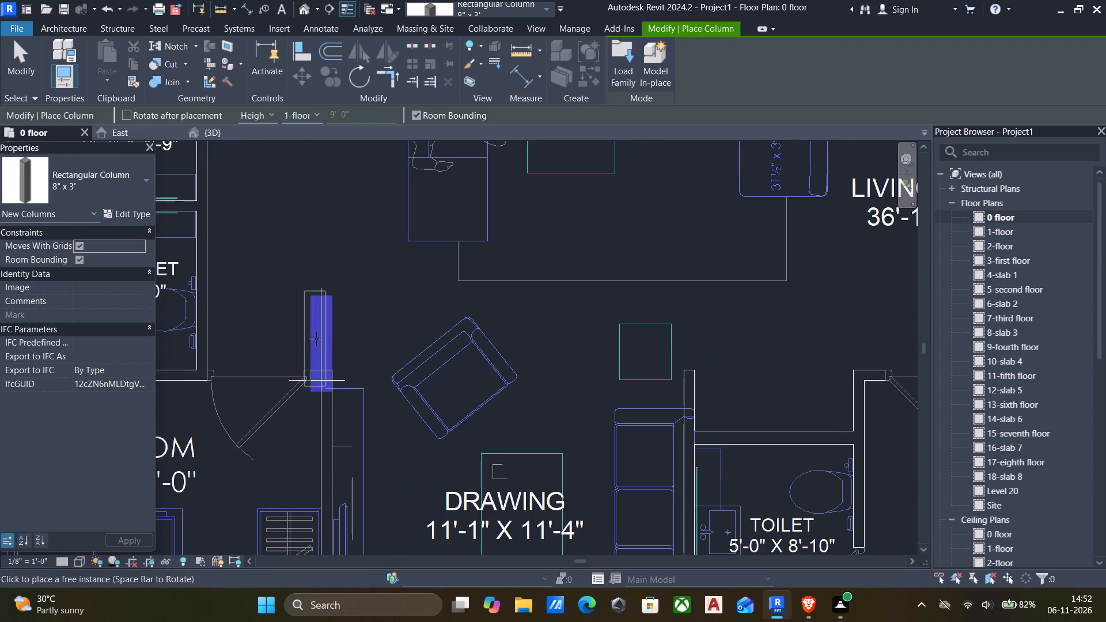
click(316, 338)
scroll(316, 338, down, 7)
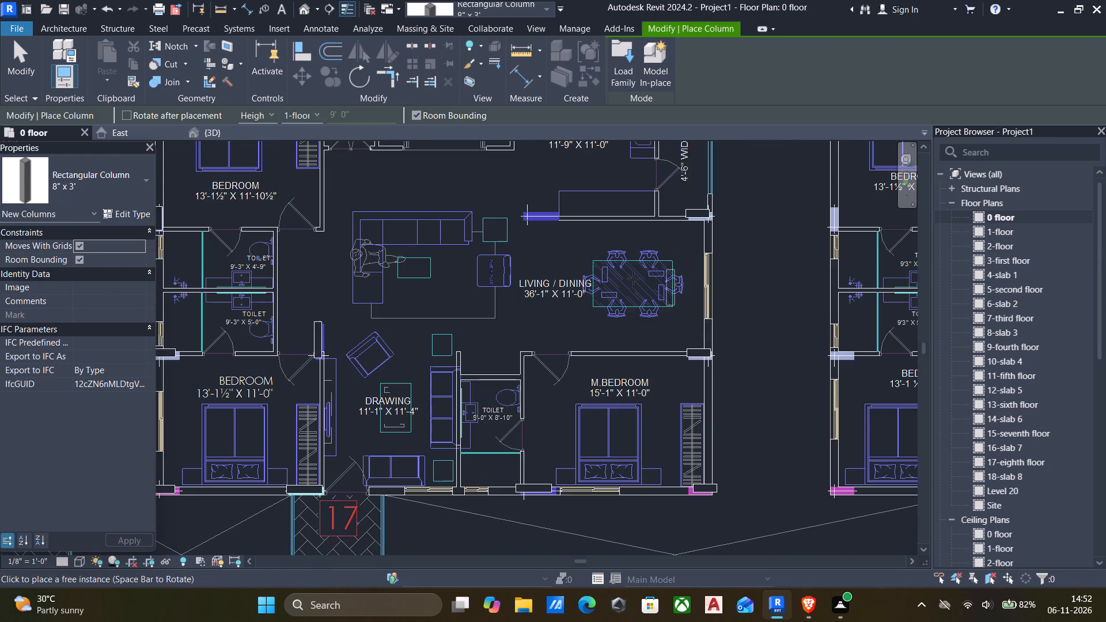
Place an 8" x 3' column, rotated along the wall, on the blue mark between flat 17's kitchen and living / dining area.
scroll(506, 230, up, 3)
key(space)
scroll(559, 206, up, 7)
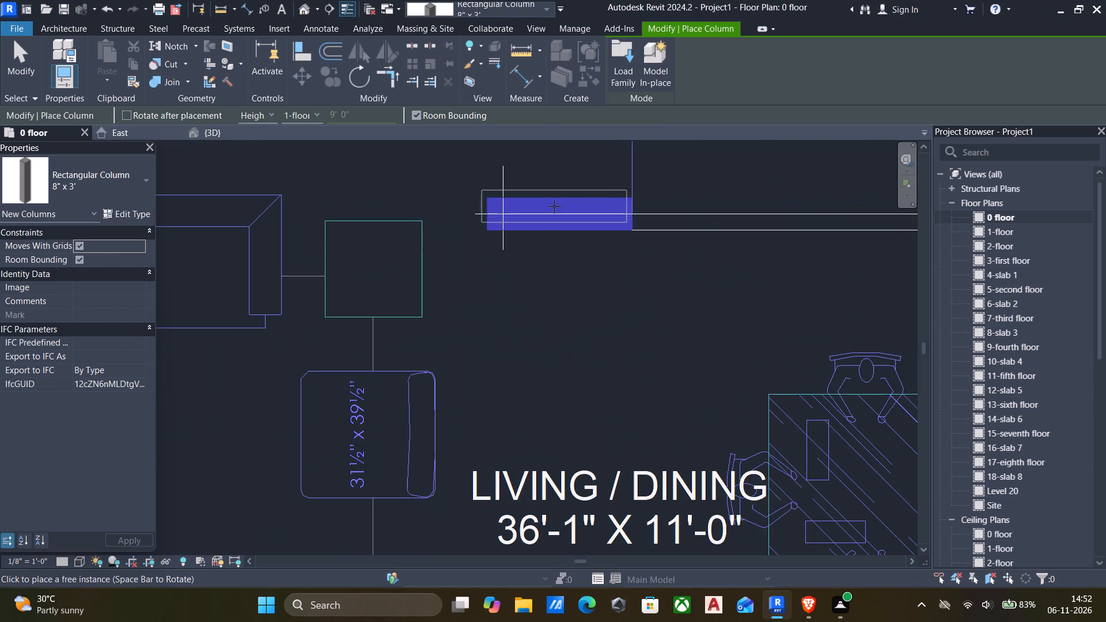
click(552, 206)
scroll(552, 206, down, 8)
scroll(475, 223, down, 5)
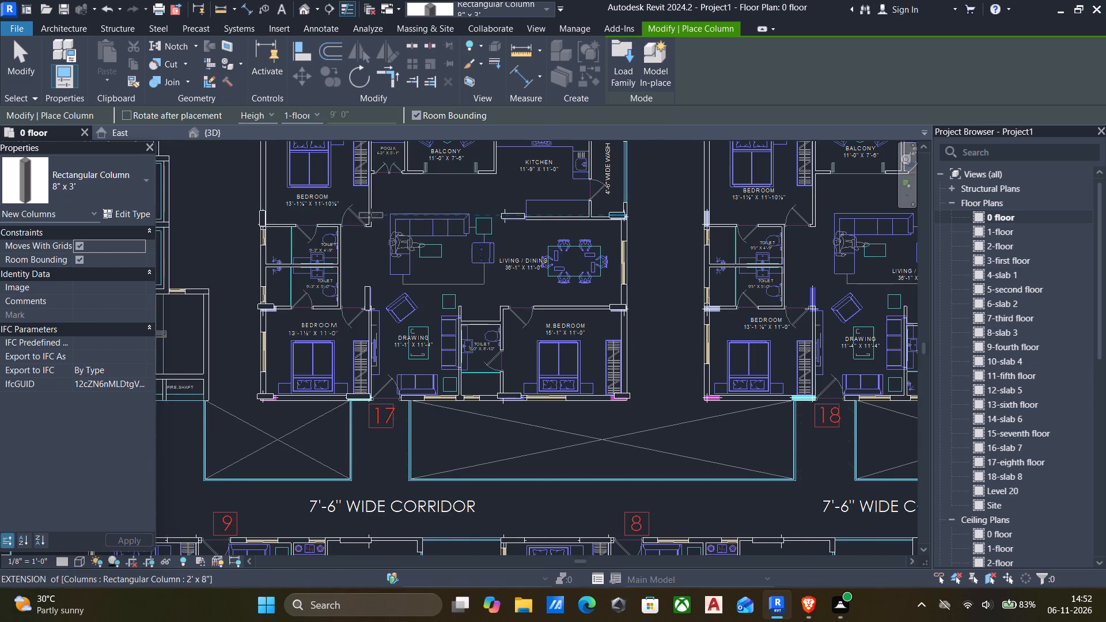
Place an 8" x 3' column on the cyan mark at flat 18's bedroom corner beside the balcony.
scroll(376, 295, down, 4)
scroll(499, 206, up, 2)
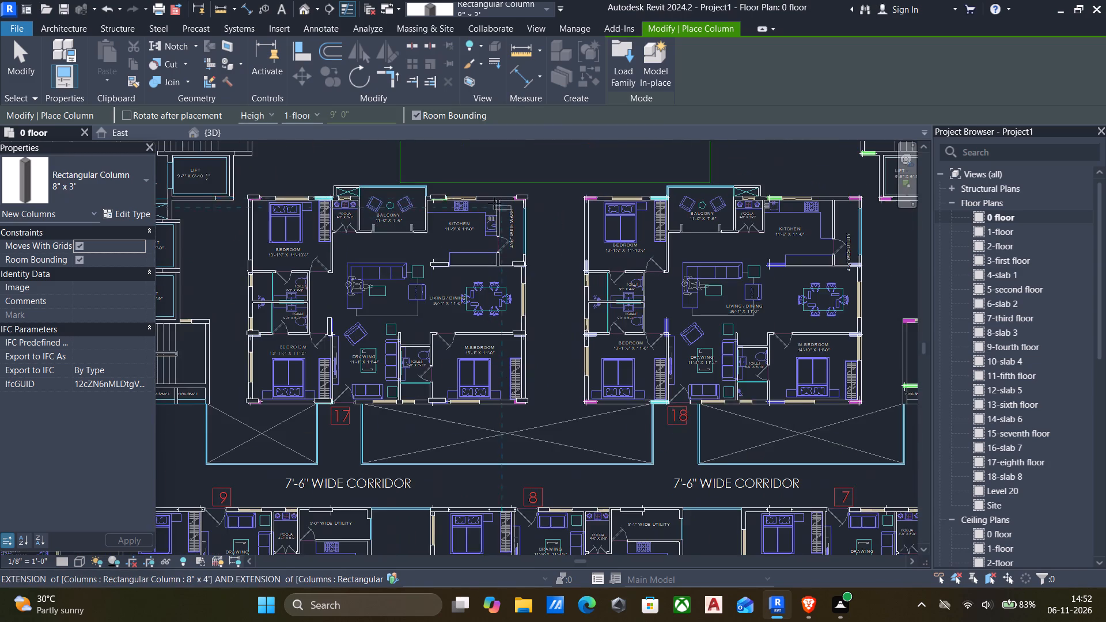
scroll(362, 175, up, 4)
scroll(592, 226, down, 2)
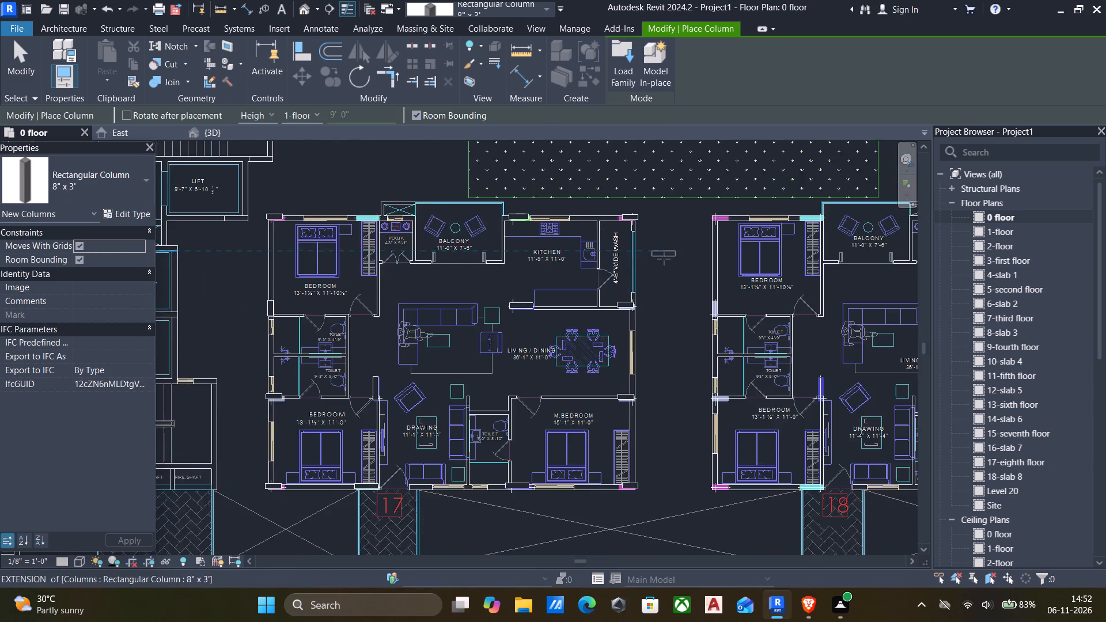
scroll(664, 259, down, 2)
scroll(787, 218, up, 13)
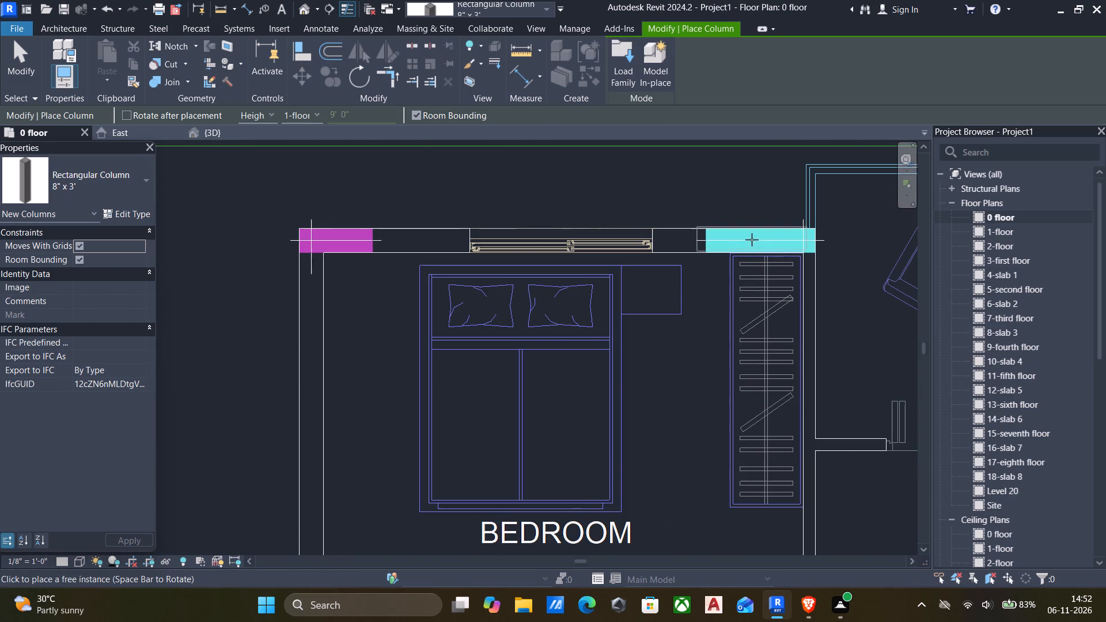
click(739, 230)
scroll(739, 232, down, 11)
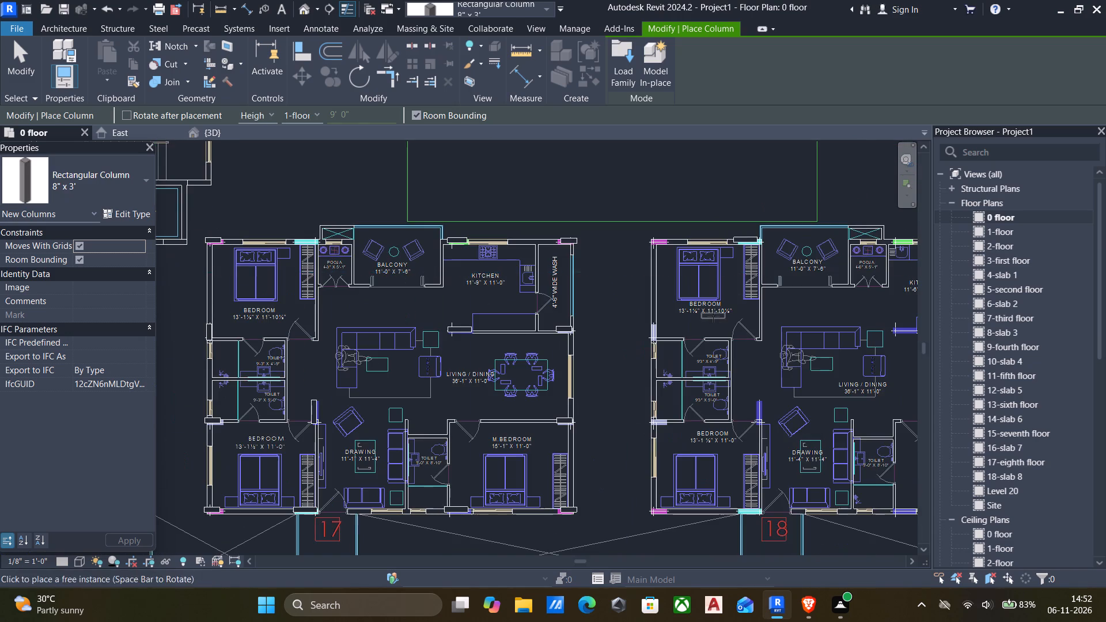
Place 8" x 3' columns on flat 18's blue mark at the bedroom-drawing wall end, rotated along it, and on the cyan mark beside the entrance.
scroll(756, 419, up, 5)
key(space)
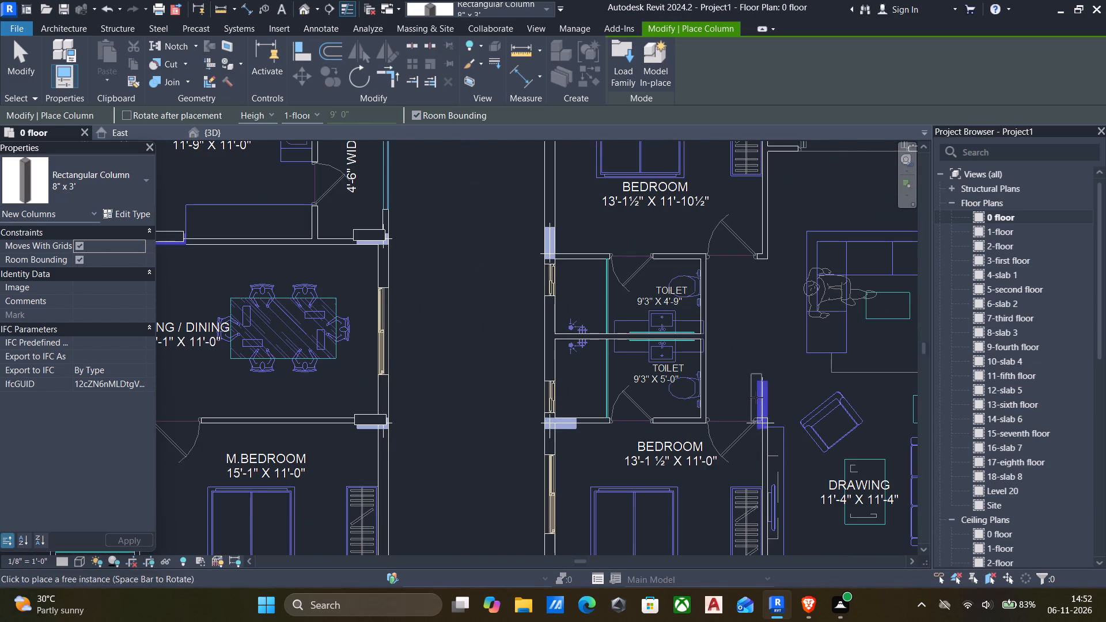
click(756, 397)
scroll(631, 399, down, 7)
scroll(656, 469, up, 5)
key(space)
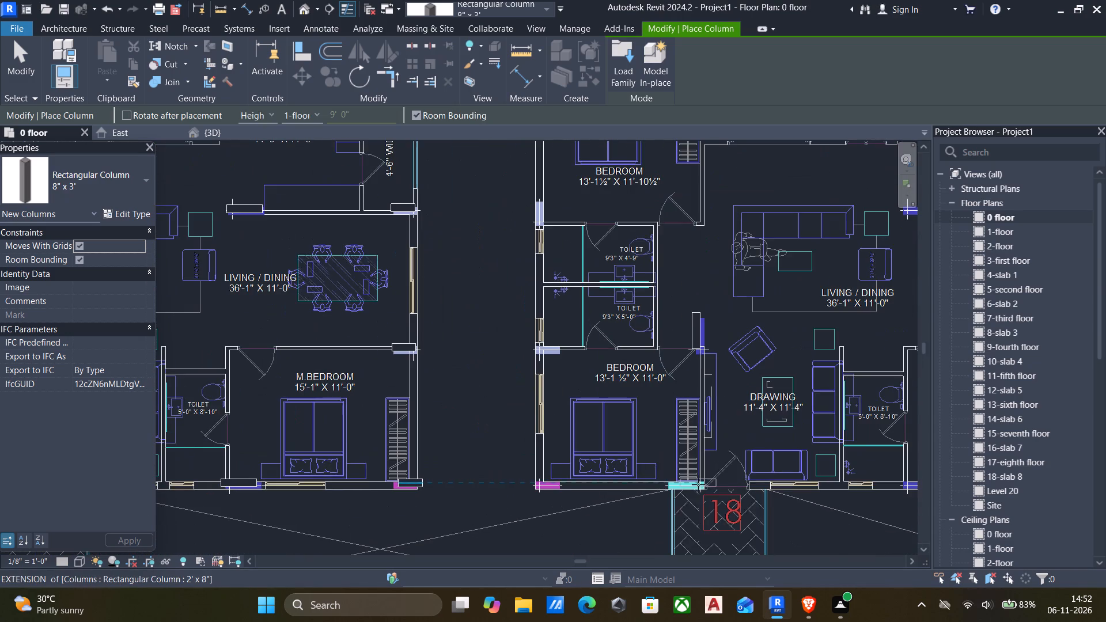
scroll(698, 484, up, 5)
click(665, 484)
scroll(666, 484, down, 8)
Place an 8" x 3' column on the blue mark in flat 18's corridor-side wall between the toilet and the M.Bedroom.
scroll(856, 499, up, 5)
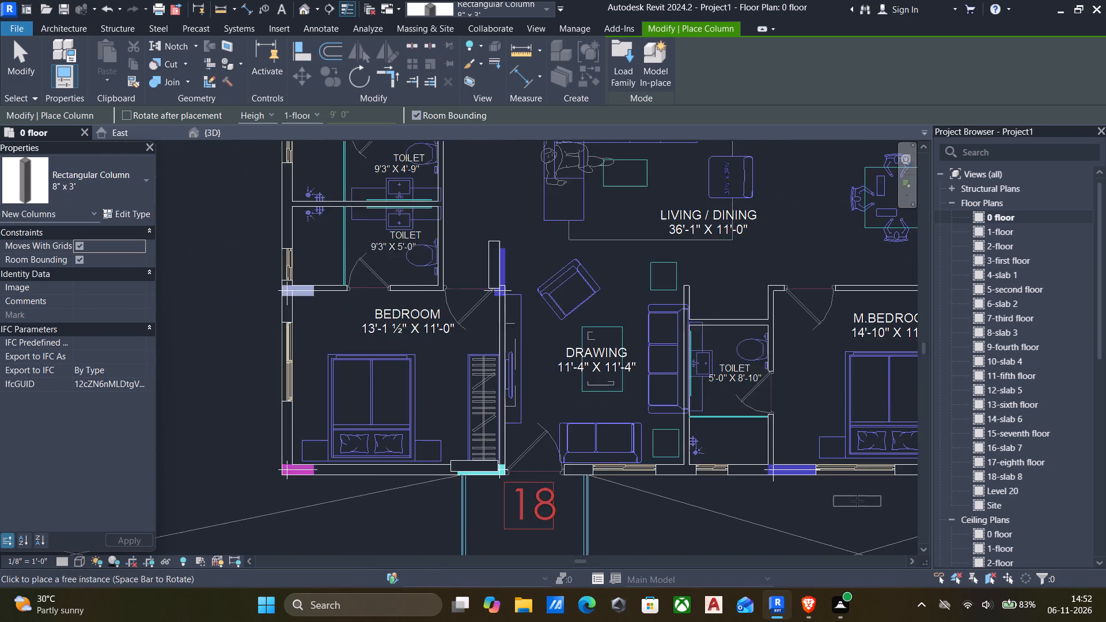
scroll(843, 490, up, 5)
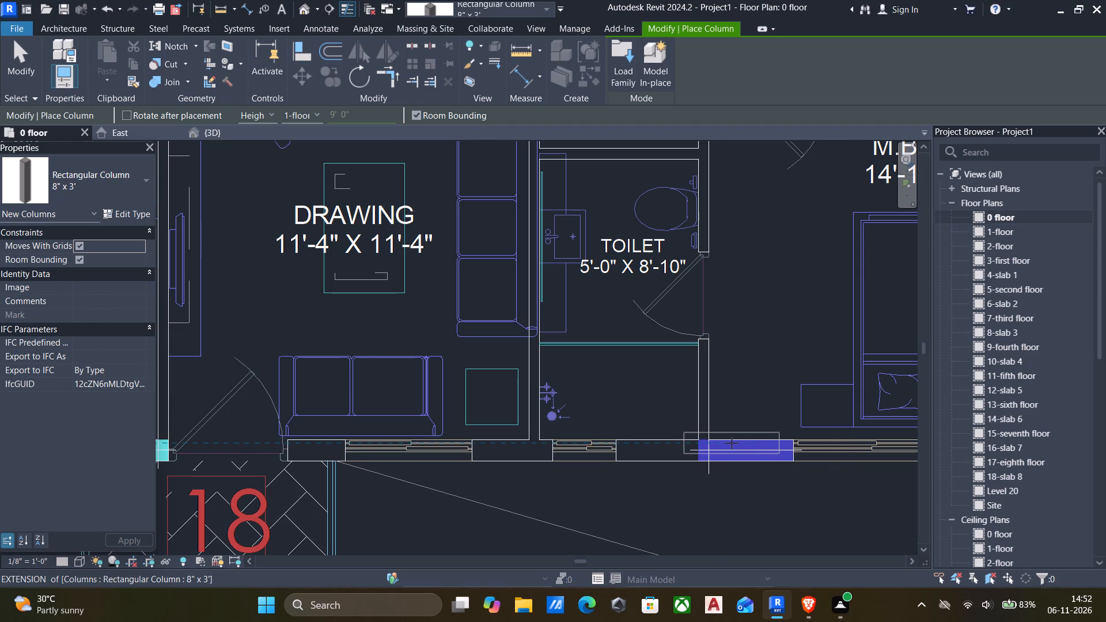
click(735, 442)
scroll(735, 442, down, 10)
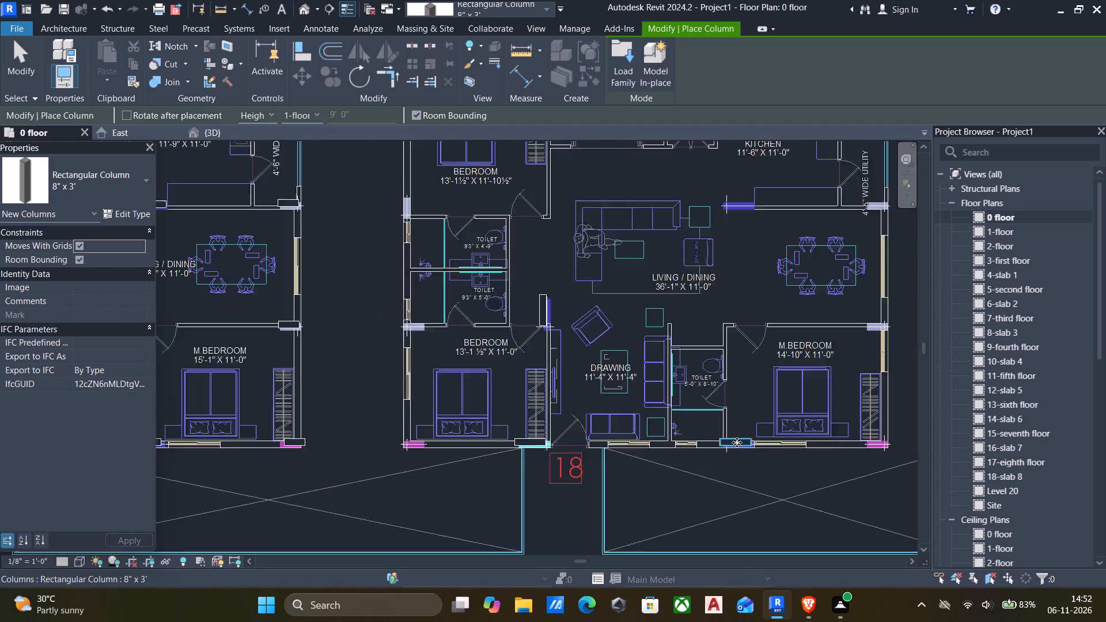
scroll(737, 442, down, 3)
Place an 8" x 3' column on the blue mark between flat 18's kitchen and living / dining area.
scroll(828, 363, up, 5)
scroll(631, 274, up, 3)
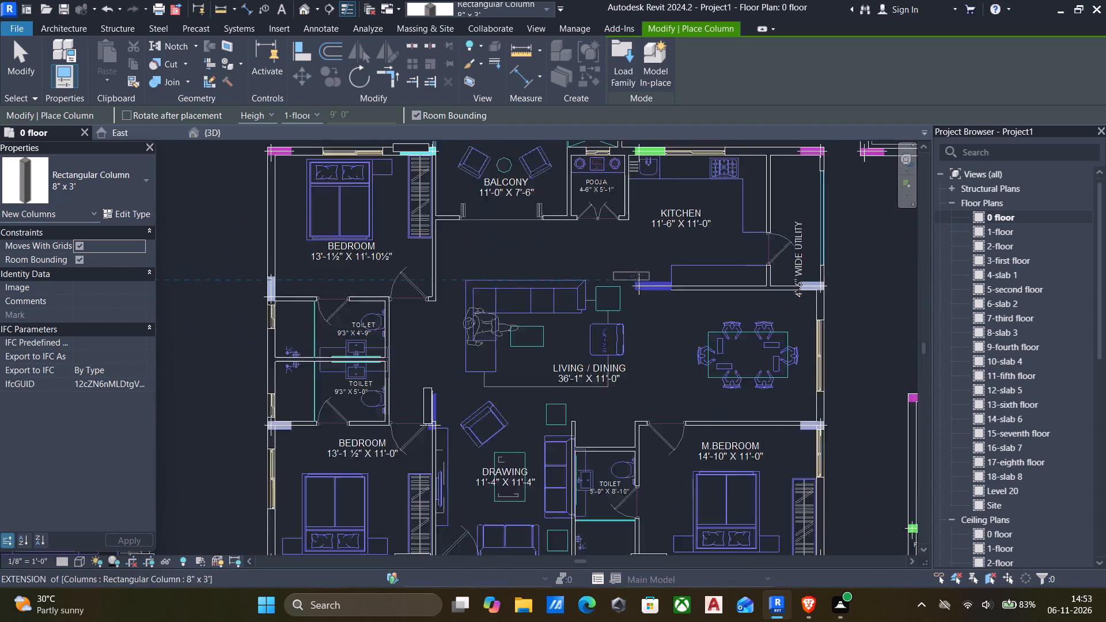
scroll(637, 276, up, 2)
click(660, 291)
scroll(561, 329, down, 5)
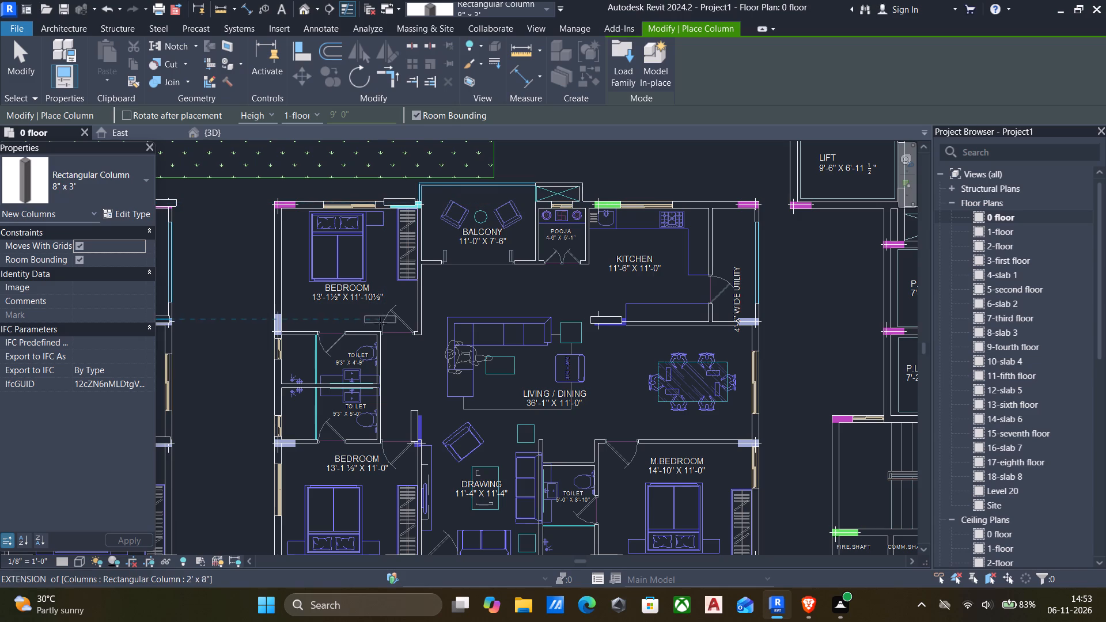
Place 2' x 8" columns on the magenta marks at flat 18's outer corners of the balcony-side bedroom and the wide utility.
click(123, 183)
click(73, 267)
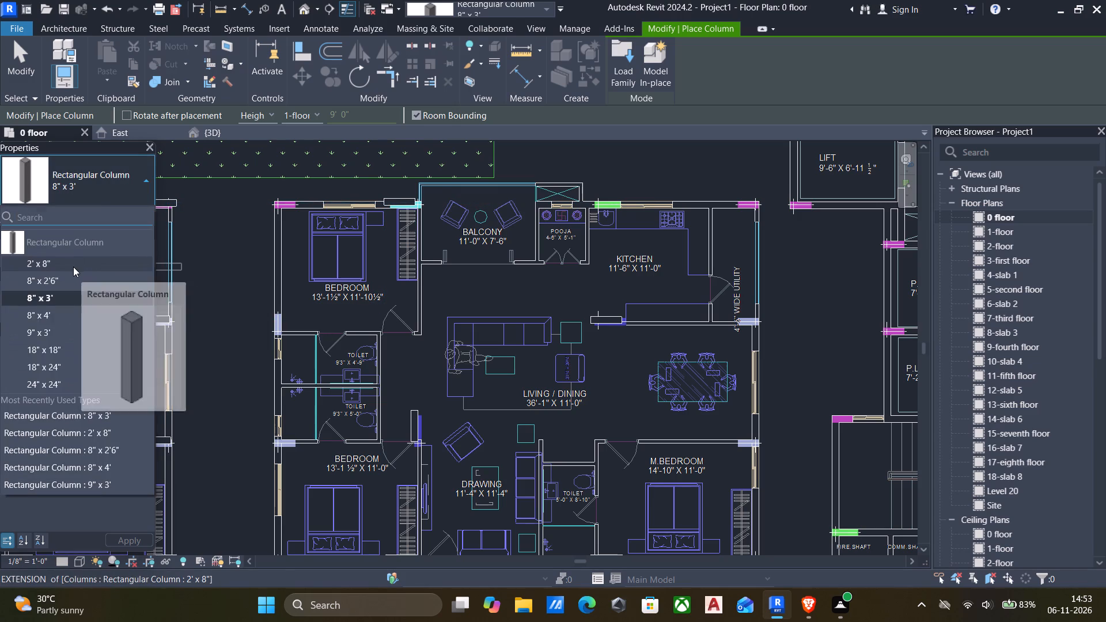
scroll(289, 201, up, 5)
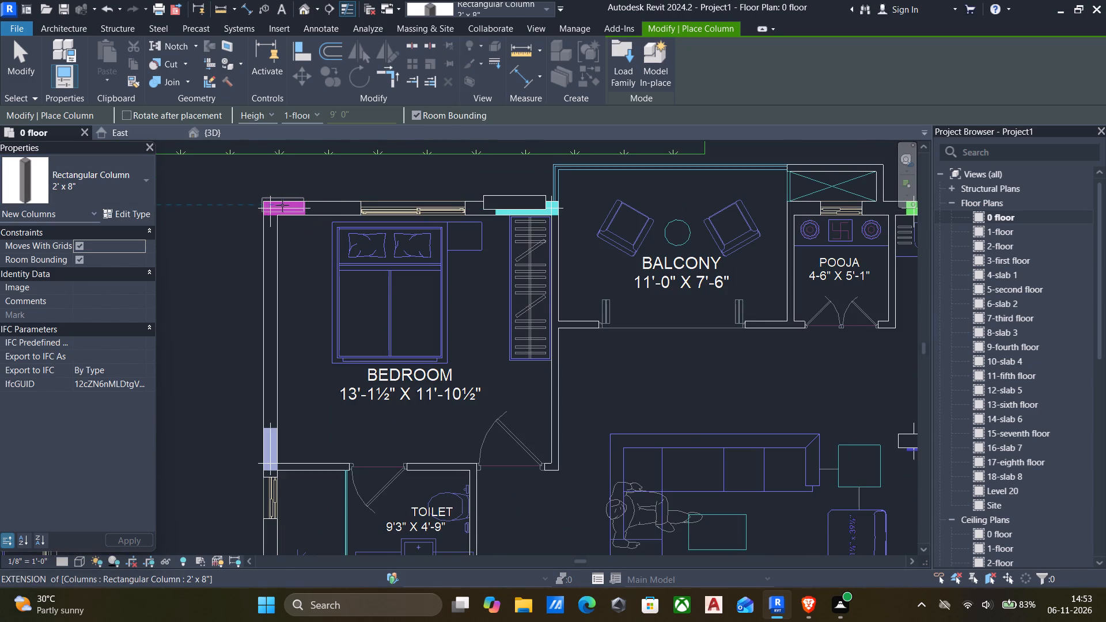
click(282, 205)
scroll(324, 216, down, 7)
scroll(585, 203, up, 5)
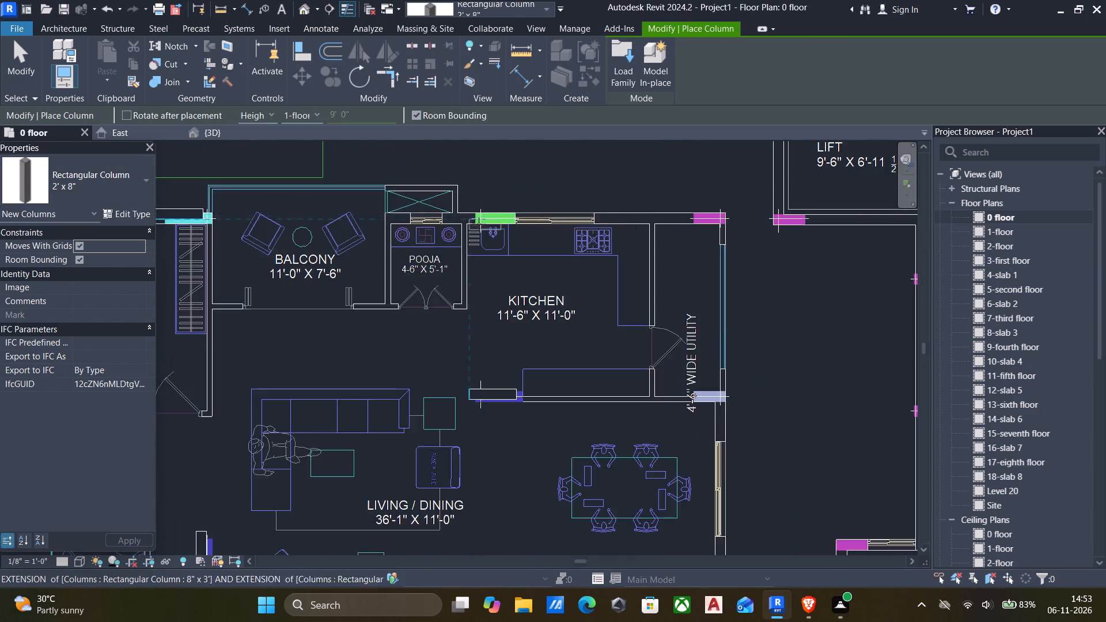
scroll(478, 224, up, 6)
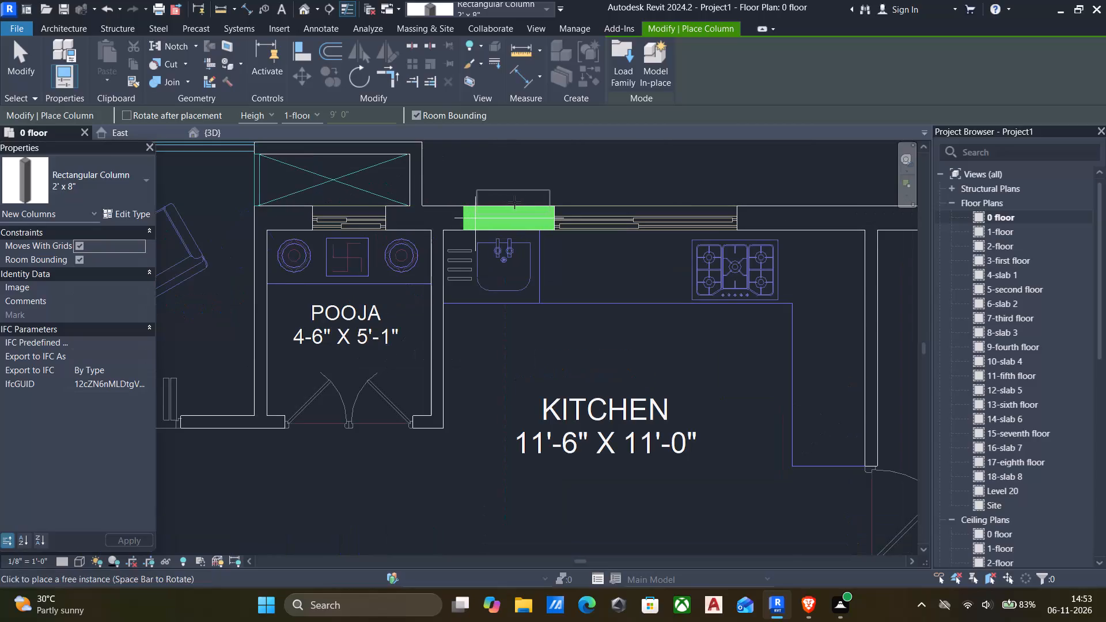
scroll(657, 206, down, 7)
scroll(825, 204, up, 5)
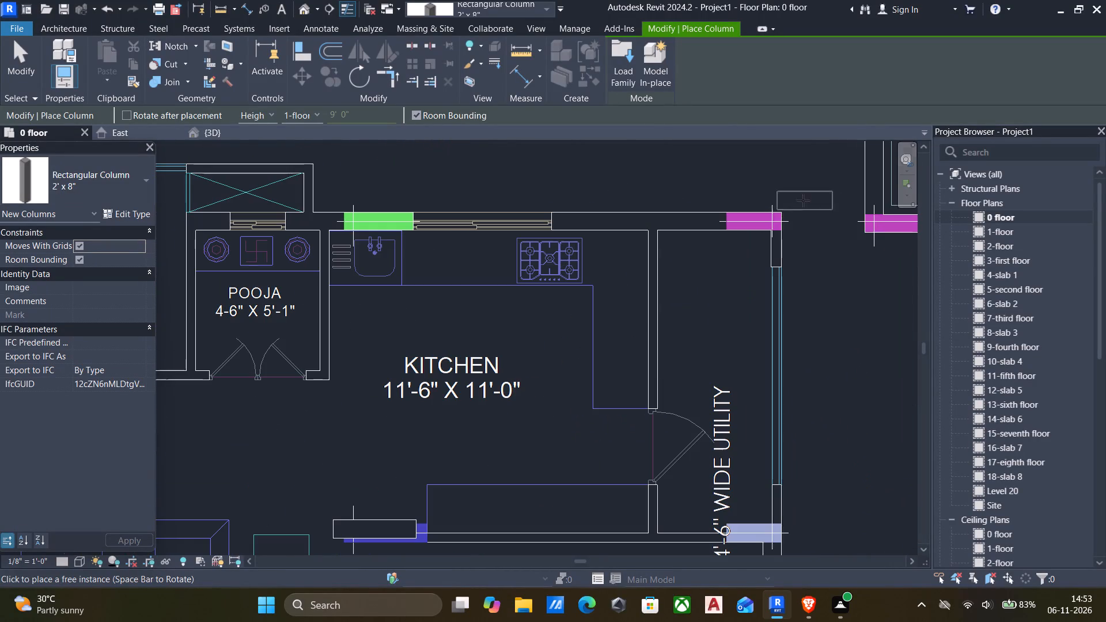
click(745, 214)
scroll(745, 214, down, 4)
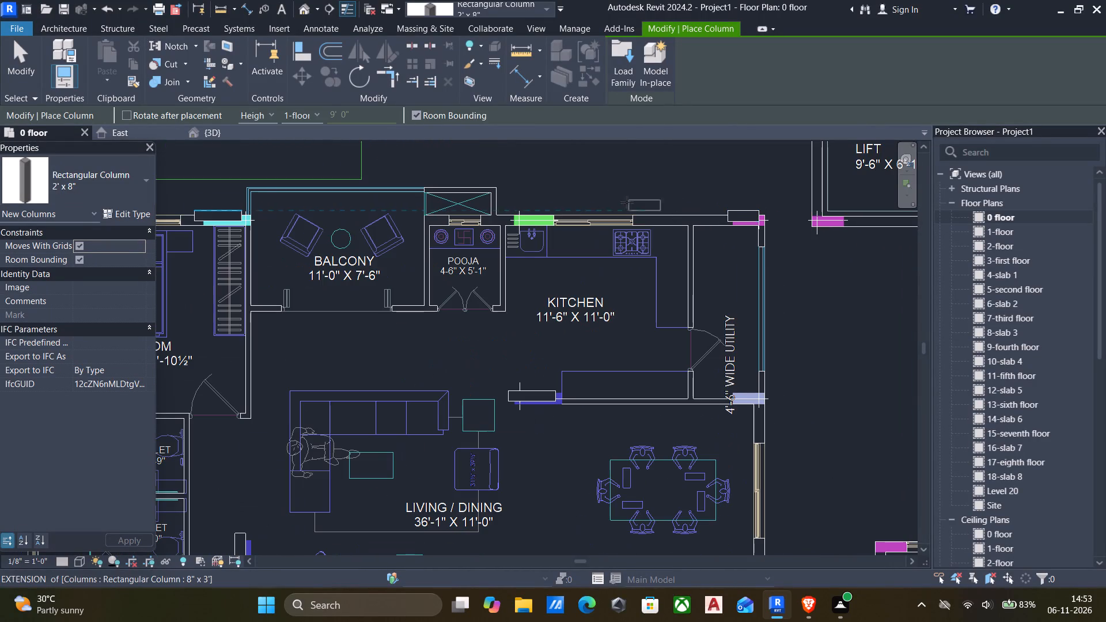
Place an 8" x 2'6" column on the green mark in flat 18's outer kitchen wall, beside the window.
click(63, 175)
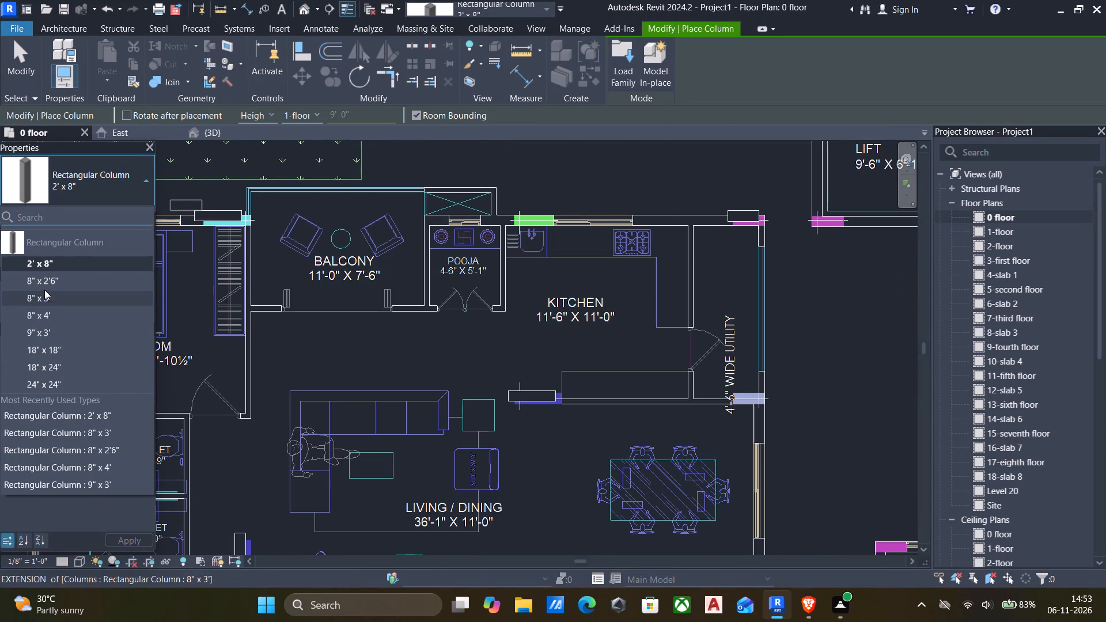
click(46, 282)
scroll(550, 210, up, 3)
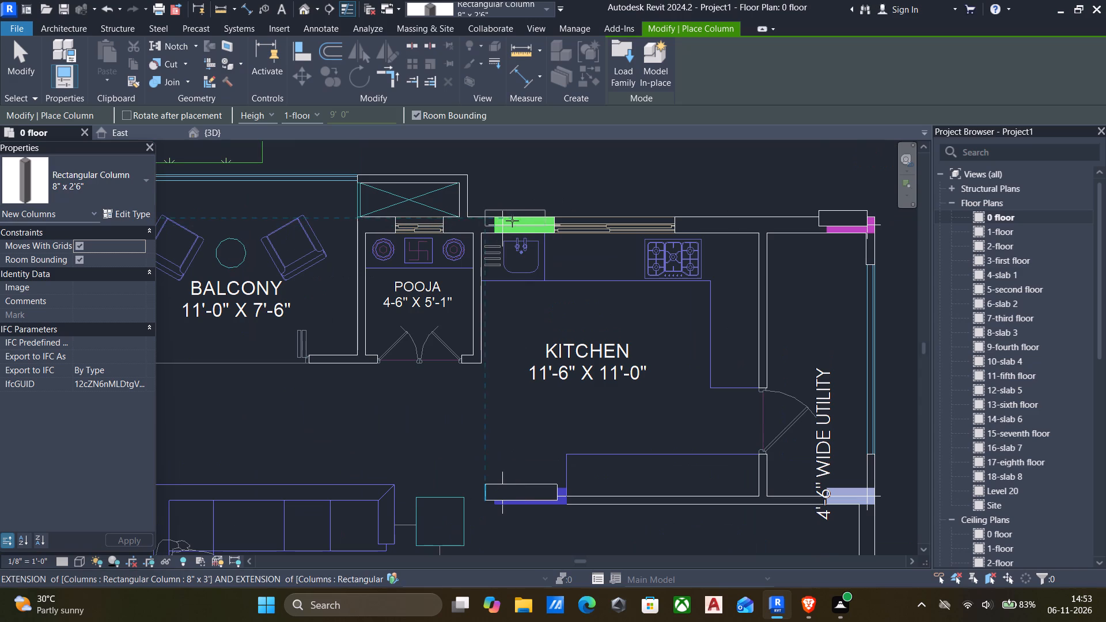
scroll(519, 225, up, 5)
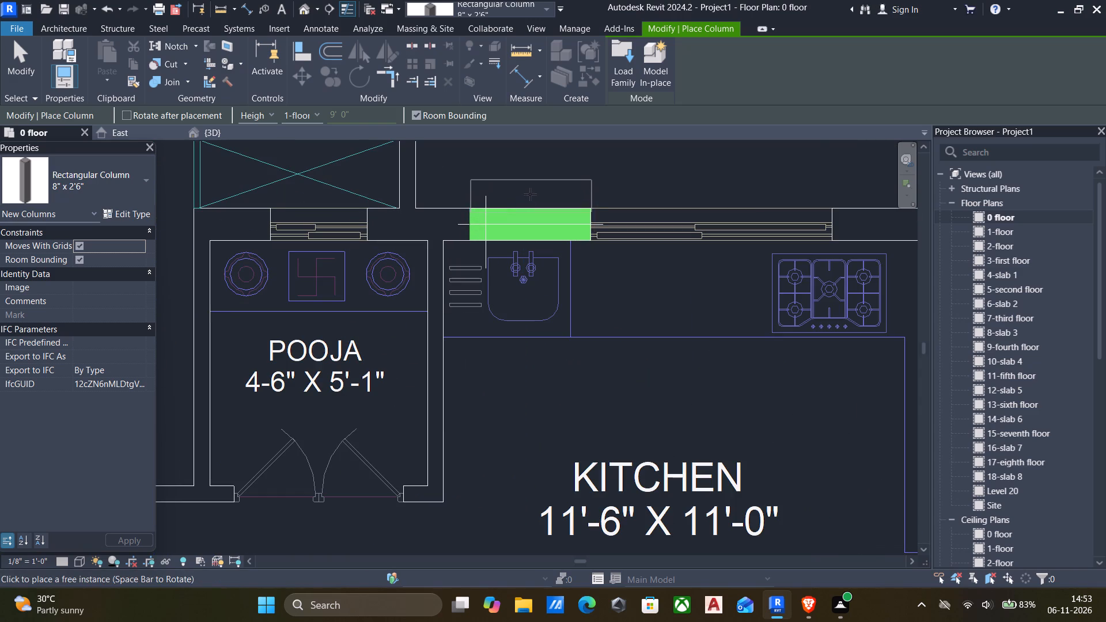
click(510, 207)
scroll(513, 228, down, 14)
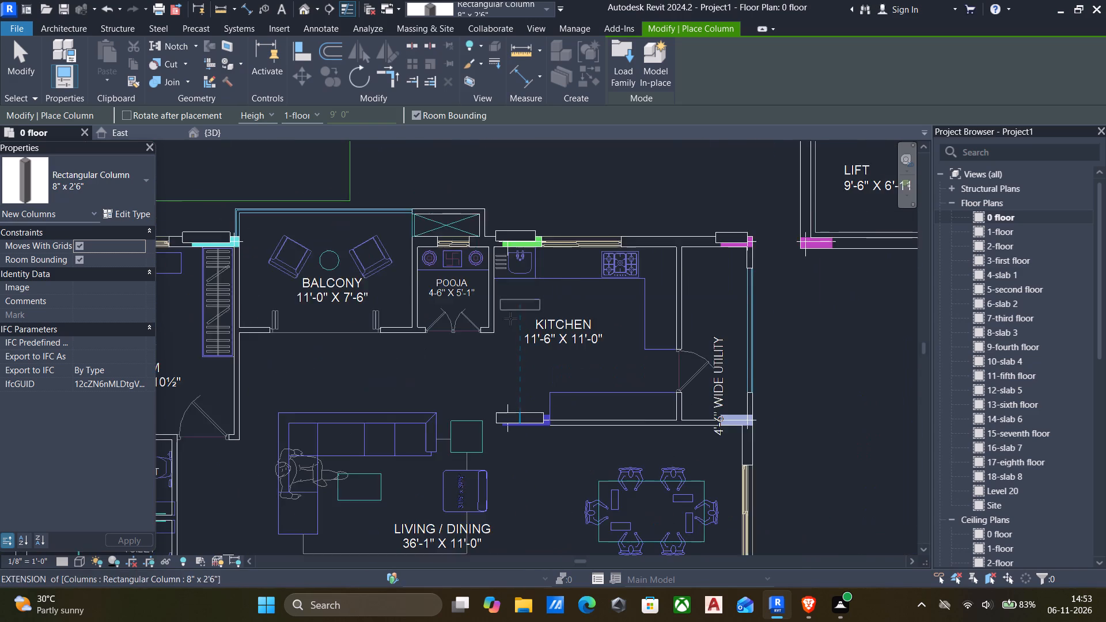
scroll(510, 318, down, 1)
scroll(402, 477, up, 4)
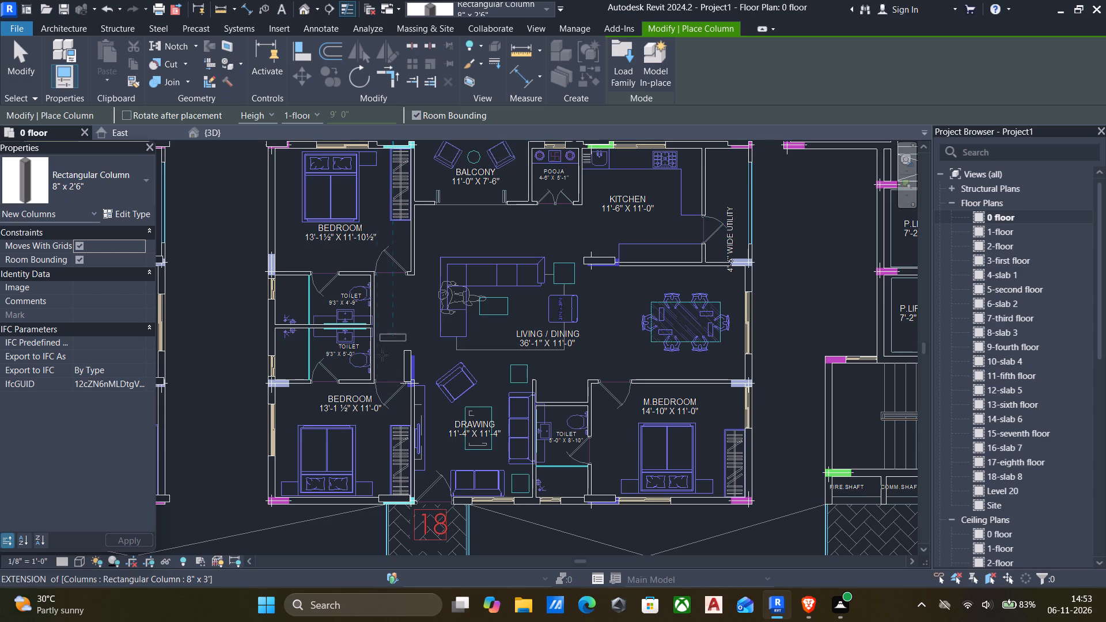
scroll(338, 524, up, 4)
scroll(472, 522, down, 4)
scroll(434, 339, down, 1)
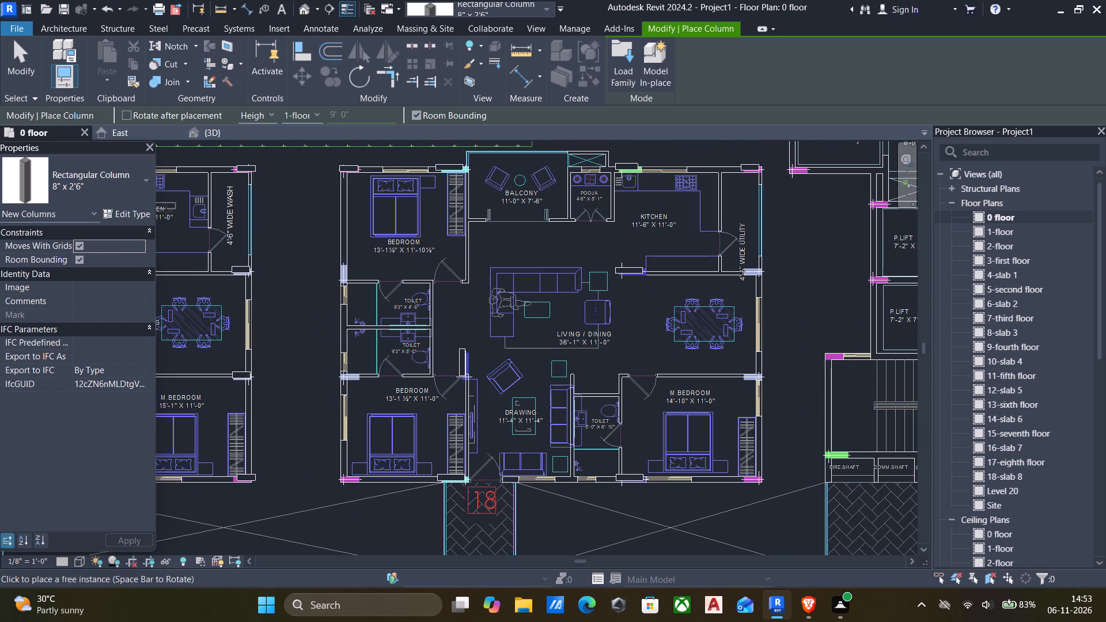
Place 2' x 8" columns at flat 18's corridor-side bedroom, on the magenta outer-corner mark and the lavender mark by the toilet.
click(99, 175)
click(46, 264)
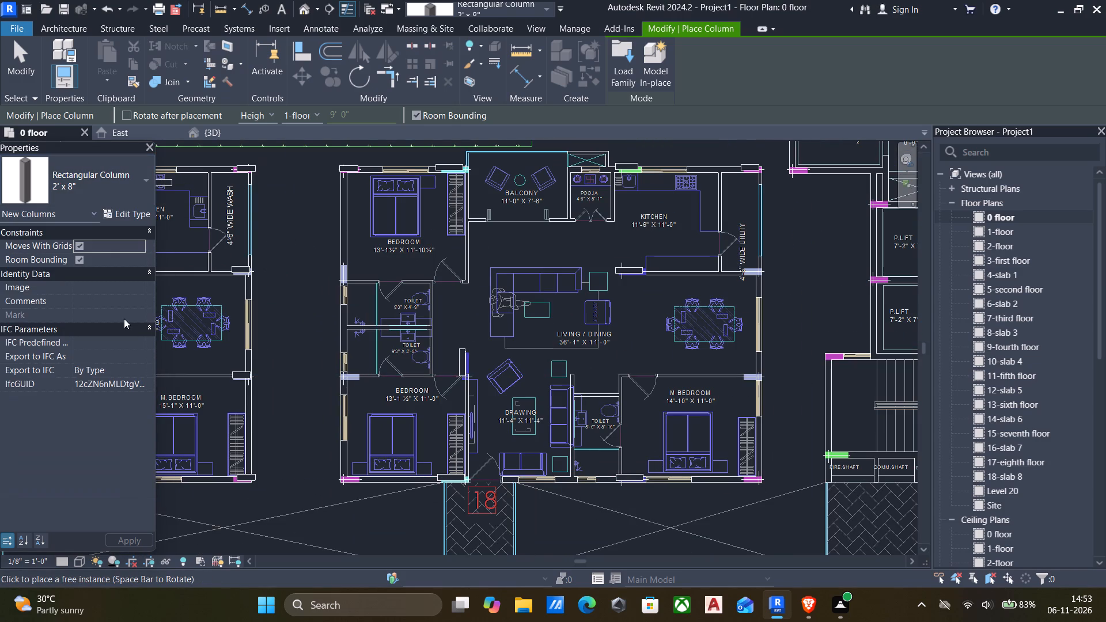
scroll(338, 483, up, 8)
click(338, 456)
scroll(338, 456, up, 1)
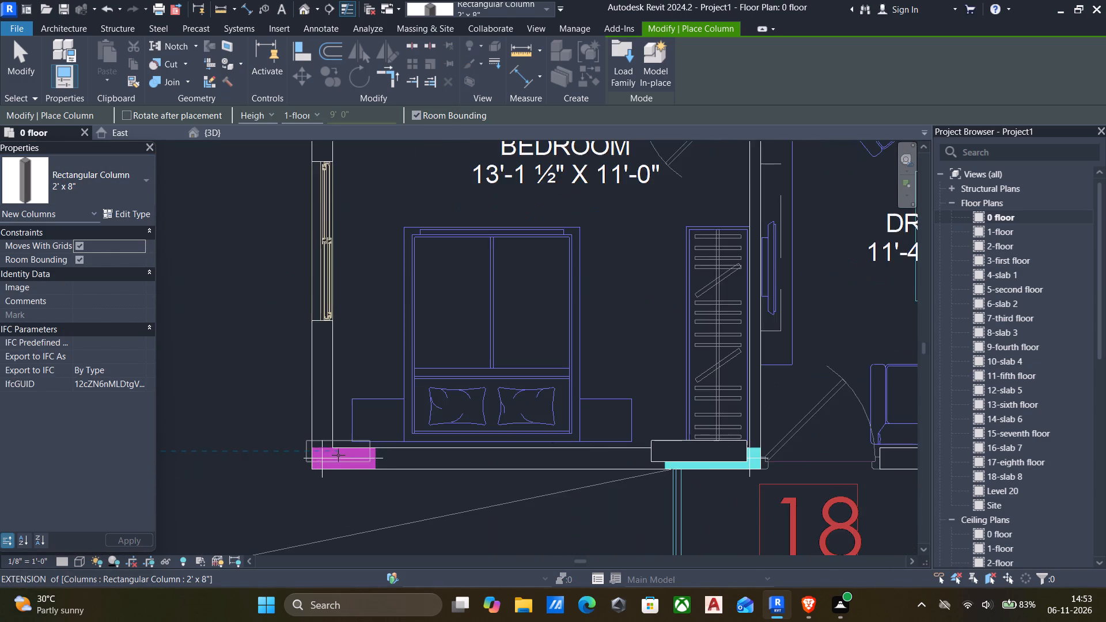
scroll(481, 459, down, 7)
scroll(740, 474, down, 3)
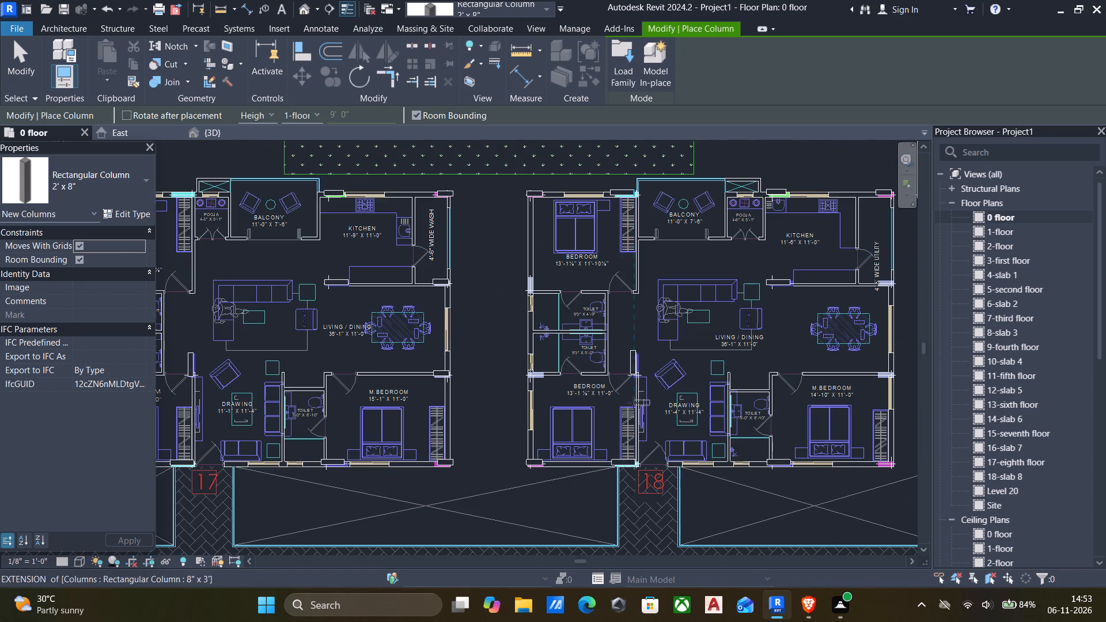
scroll(532, 390, up, 10)
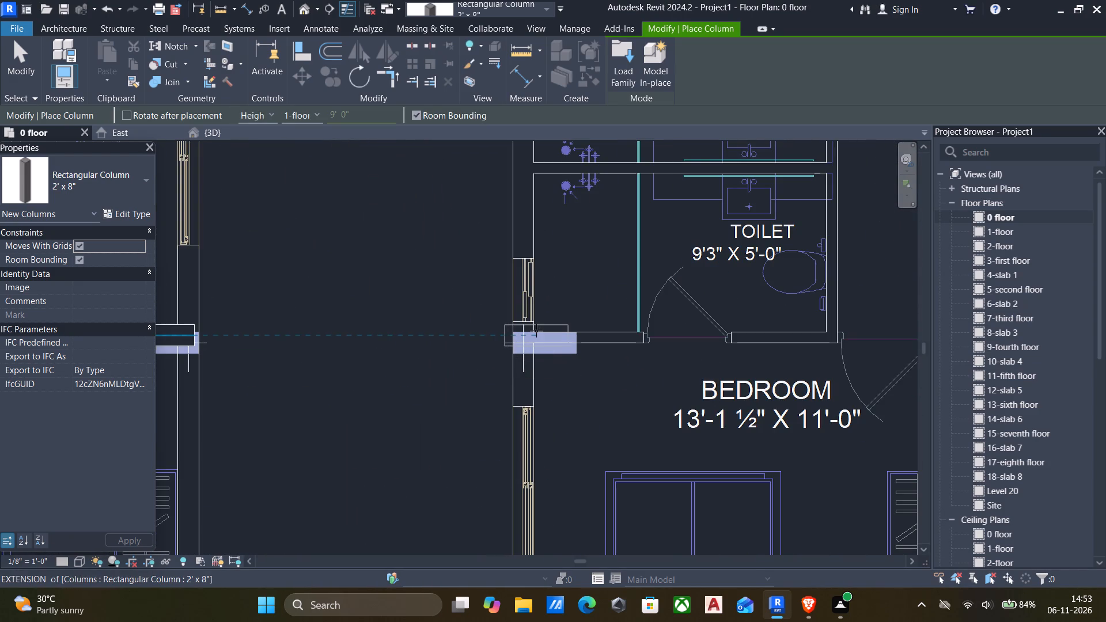
click(536, 331)
scroll(536, 331, down, 6)
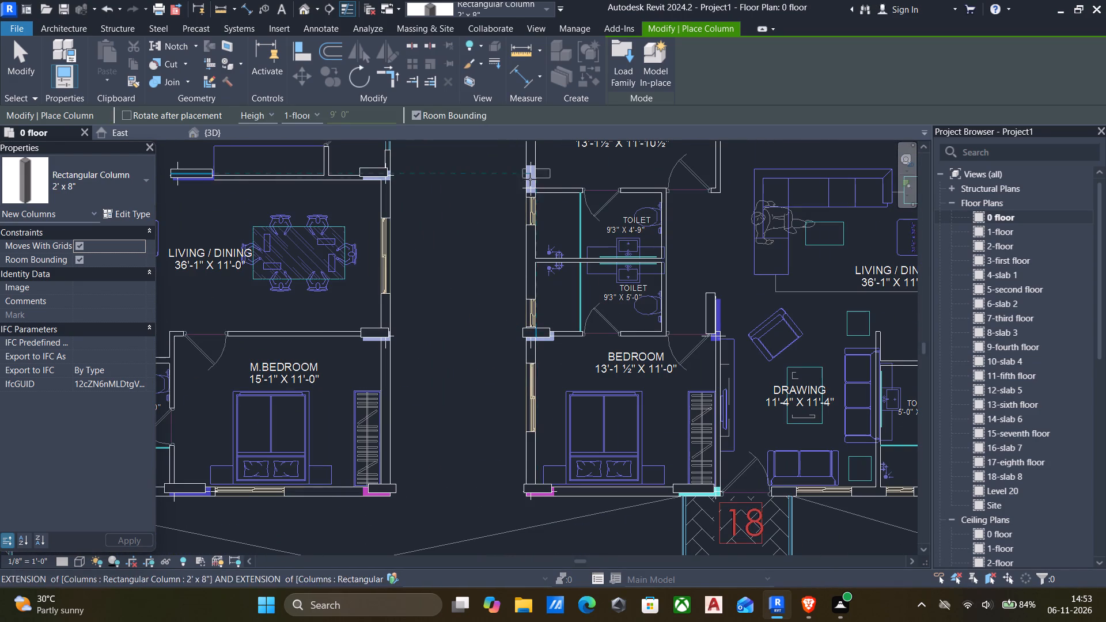
Place a 2' x 8" column, rotated along the outer wall, on flat 18's lavender mark between the balcony-side bedroom and toilet.
key(space)
scroll(530, 179, up, 4)
key(space)
click(528, 175)
scroll(528, 181, down, 2)
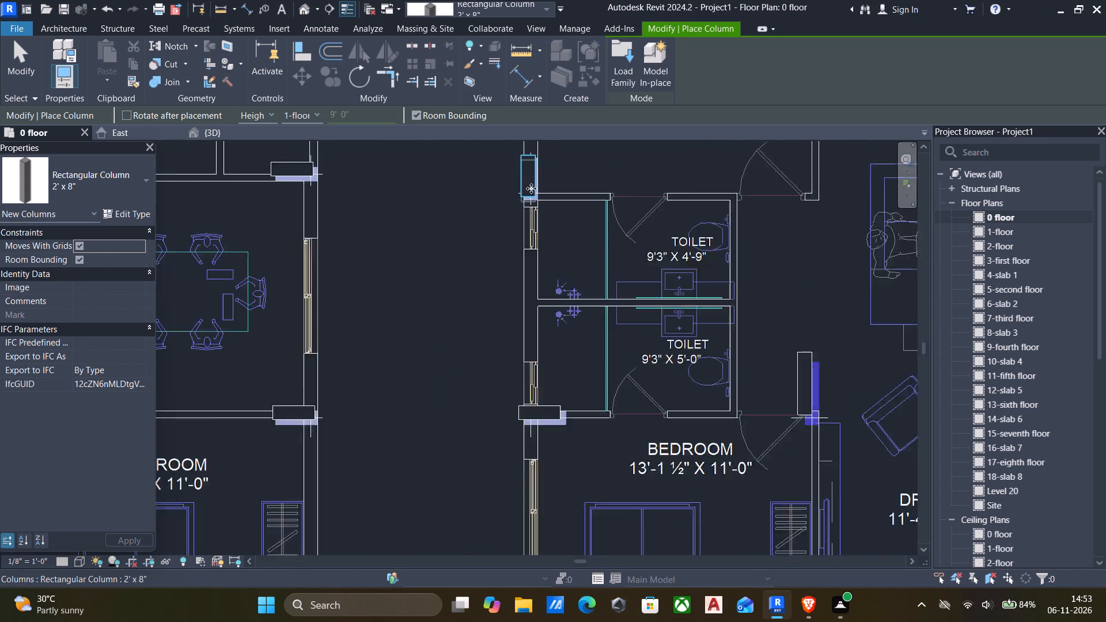
scroll(531, 188, down, 6)
scroll(664, 371, up, 5)
scroll(728, 380, down, 4)
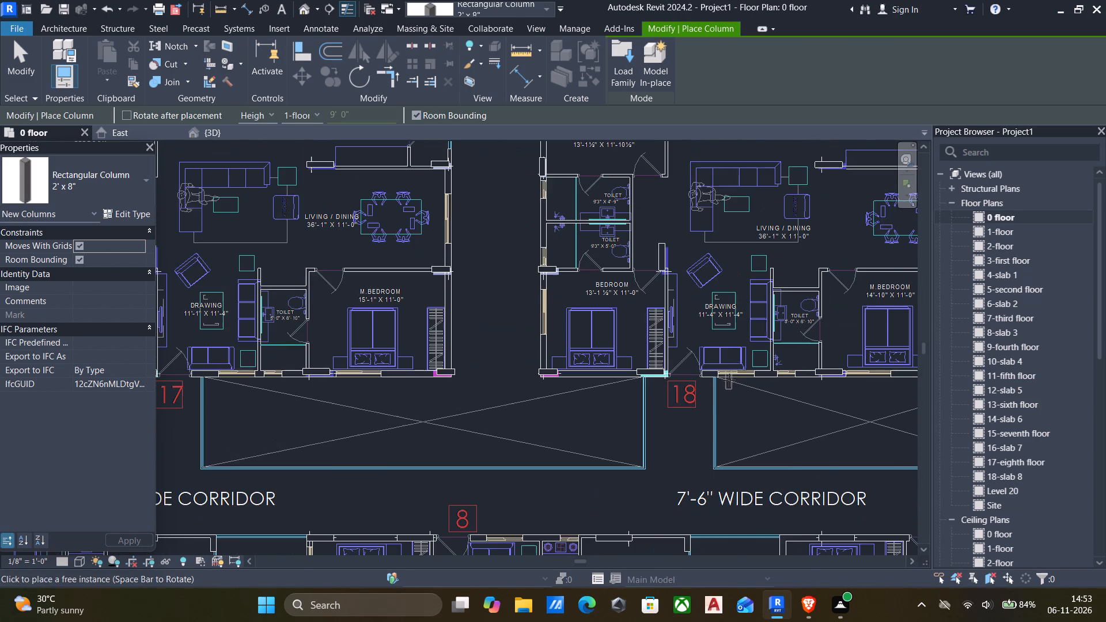
Place a 2' x 8" column, rotated back lengthwise, on flat 18's lavender mark between the wide utility and the dining area.
scroll(733, 256, down, 1)
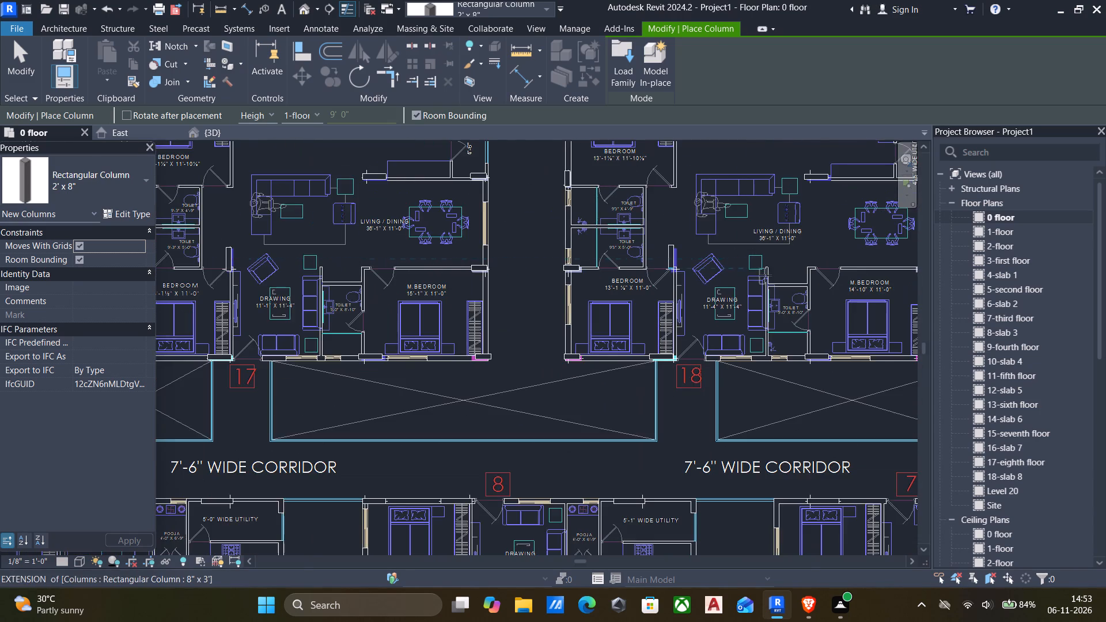
scroll(770, 282, down, 3)
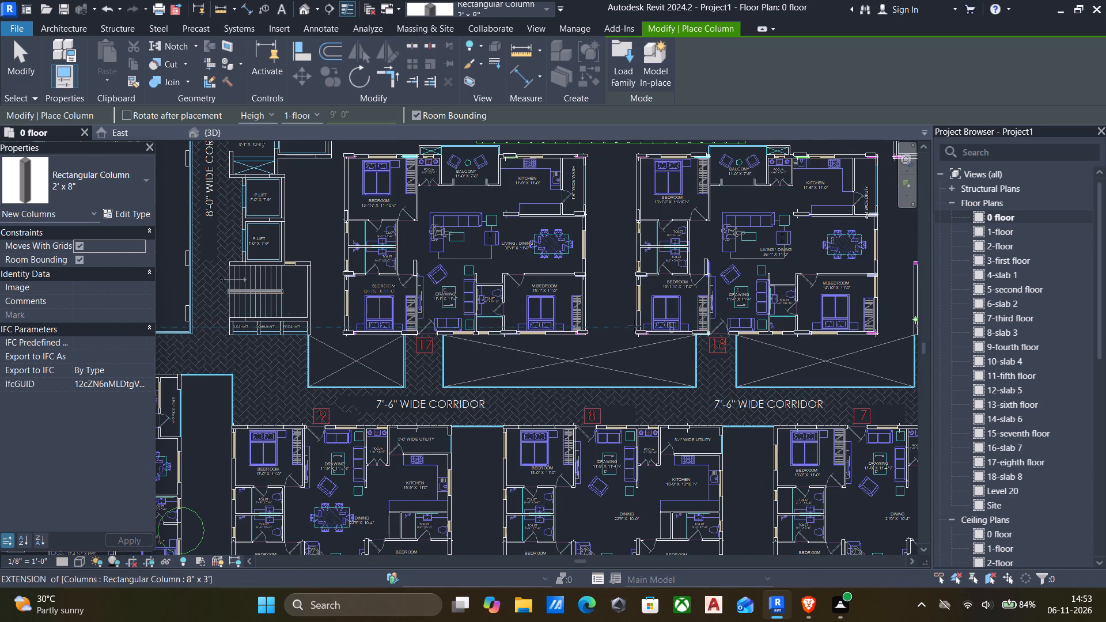
scroll(558, 341, up, 6)
scroll(535, 344, down, 5)
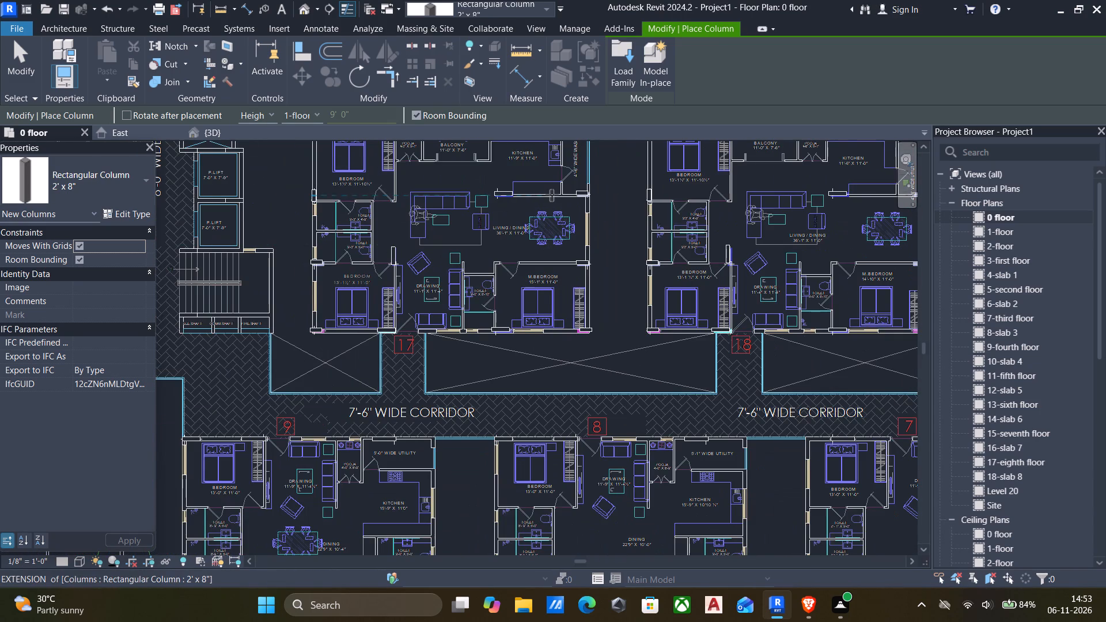
scroll(550, 195, down, 2)
middle_drag(730, 220, 707, 299)
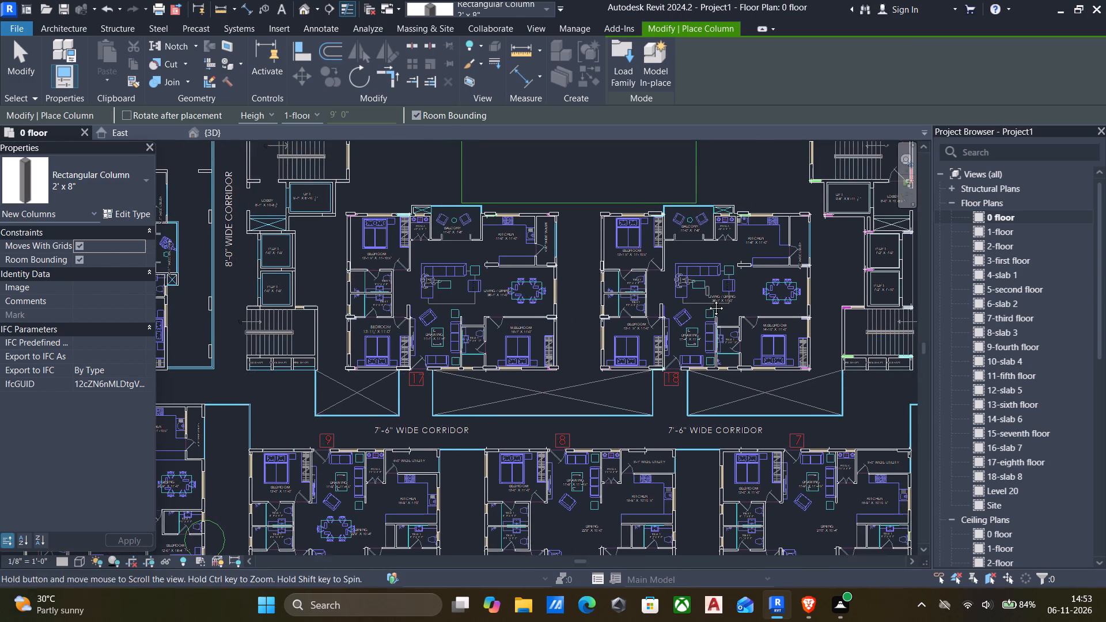
middle_drag(707, 299, 706, 300)
scroll(815, 269, up, 5)
scroll(783, 215, up, 4)
scroll(788, 261, up, 4)
key(space)
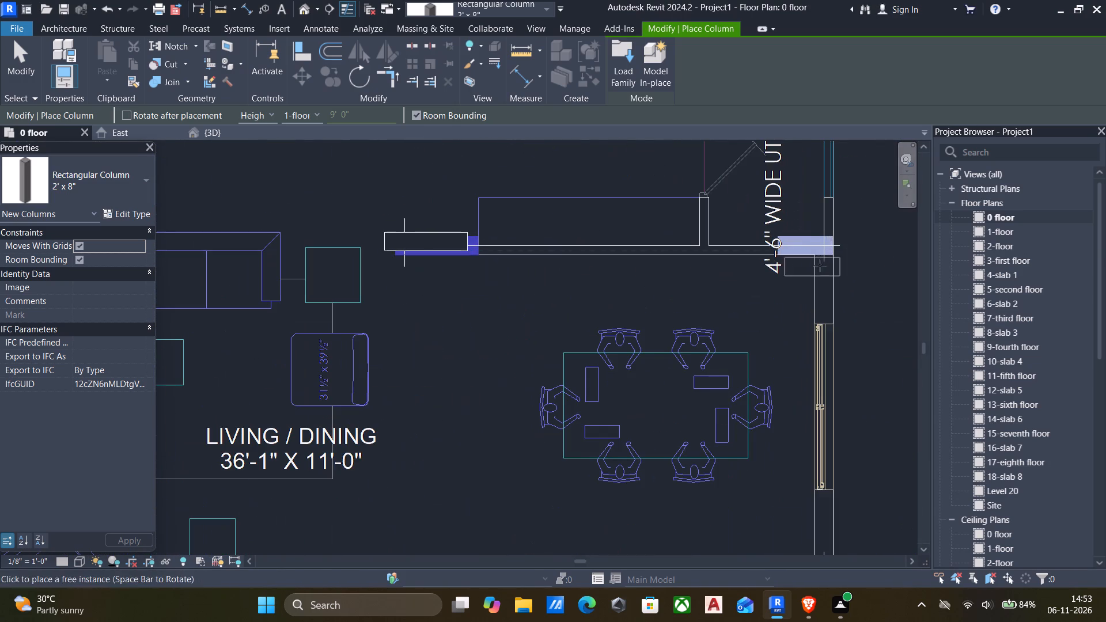
click(807, 240)
Place 2' x 8" columns on the magenta and lavender marks at the two outer corners of flat 18's M.Bedroom.
scroll(801, 253, down, 6)
scroll(755, 433, down, 4)
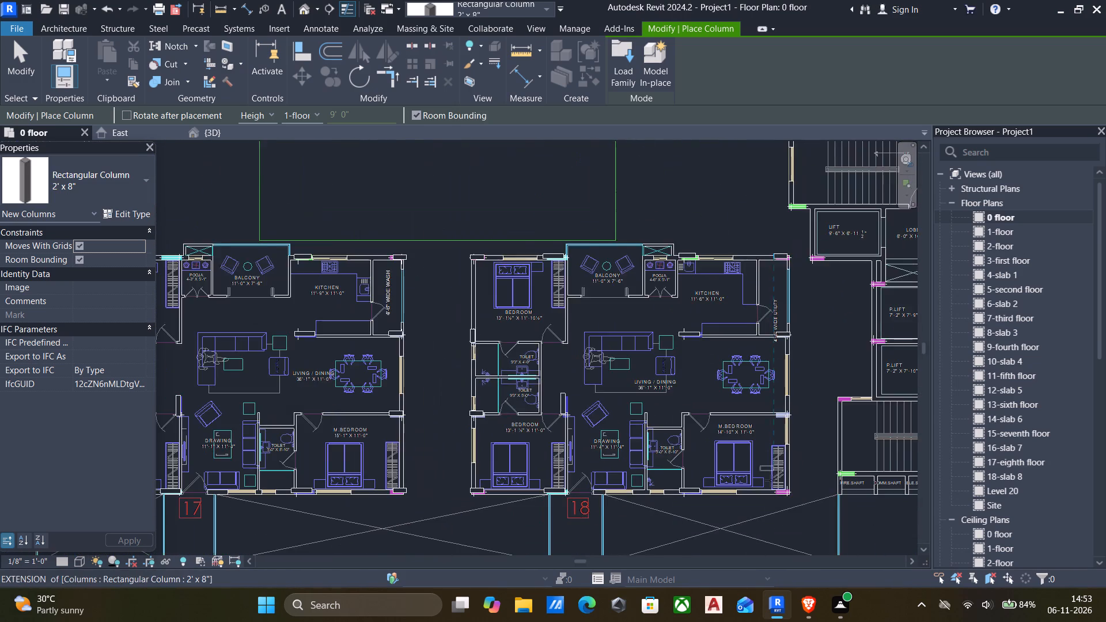
scroll(781, 487, up, 10)
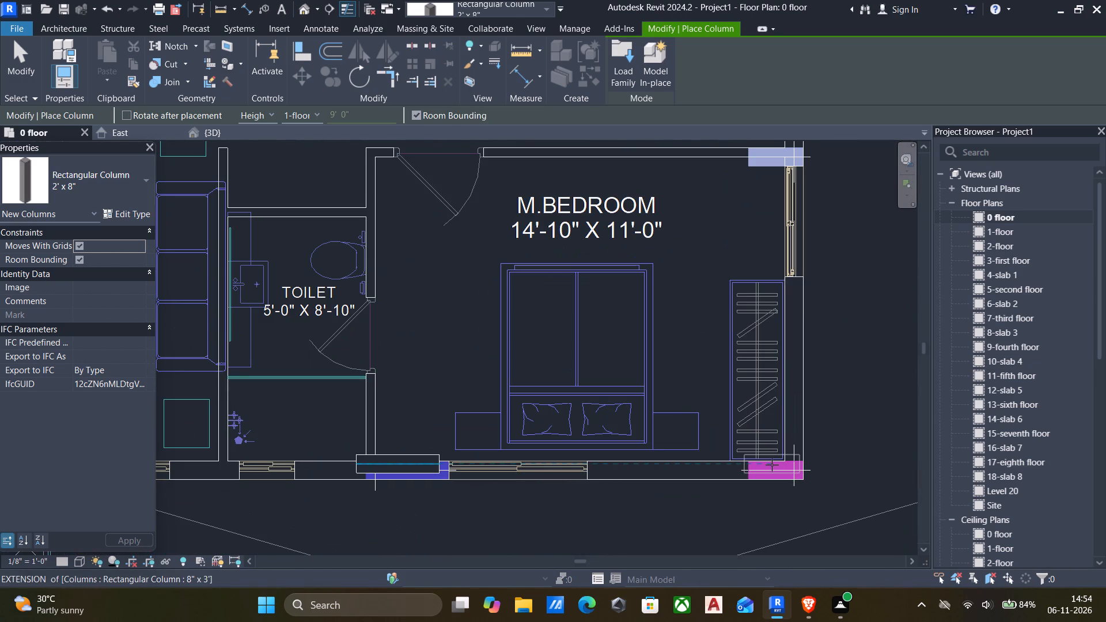
click(768, 459)
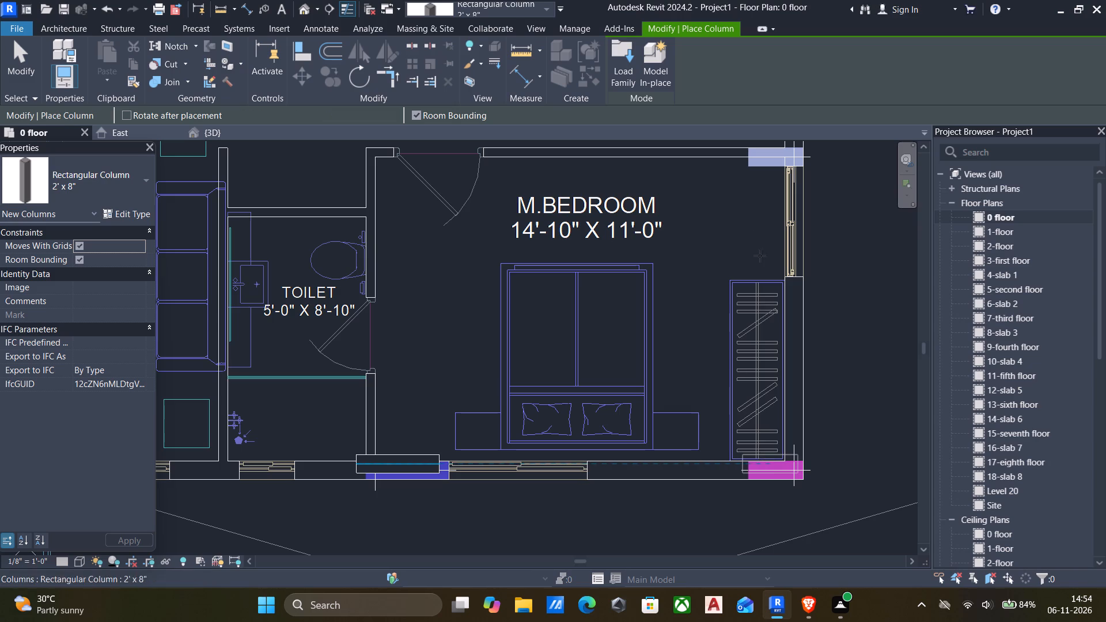
scroll(762, 227, down, 4)
scroll(768, 180, up, 4)
click(770, 182)
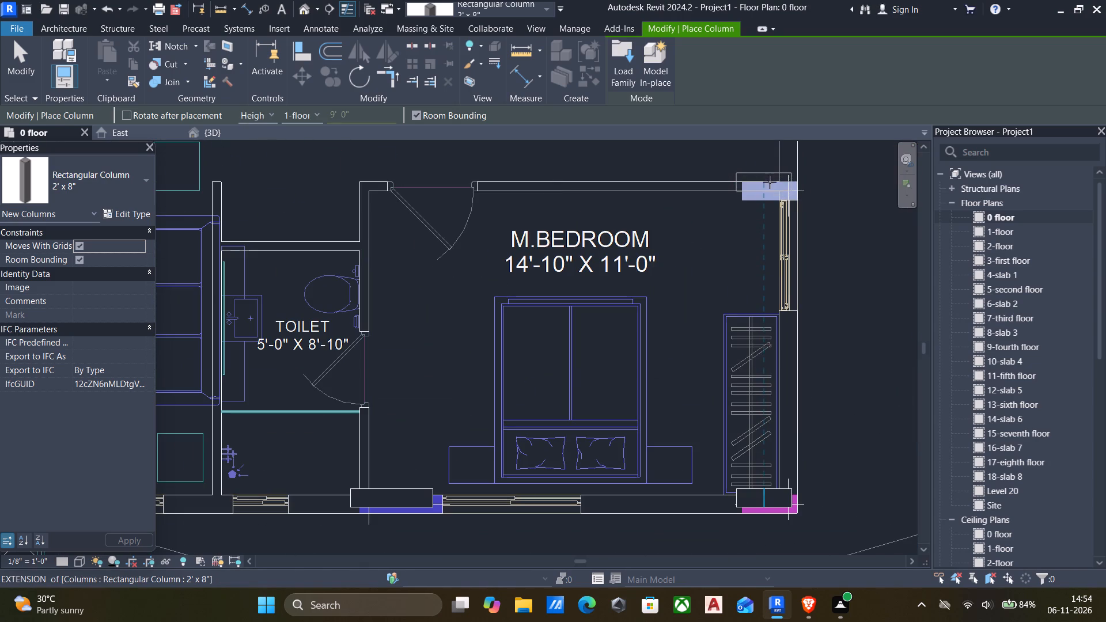
scroll(756, 198, down, 5)
scroll(401, 210, down, 2)
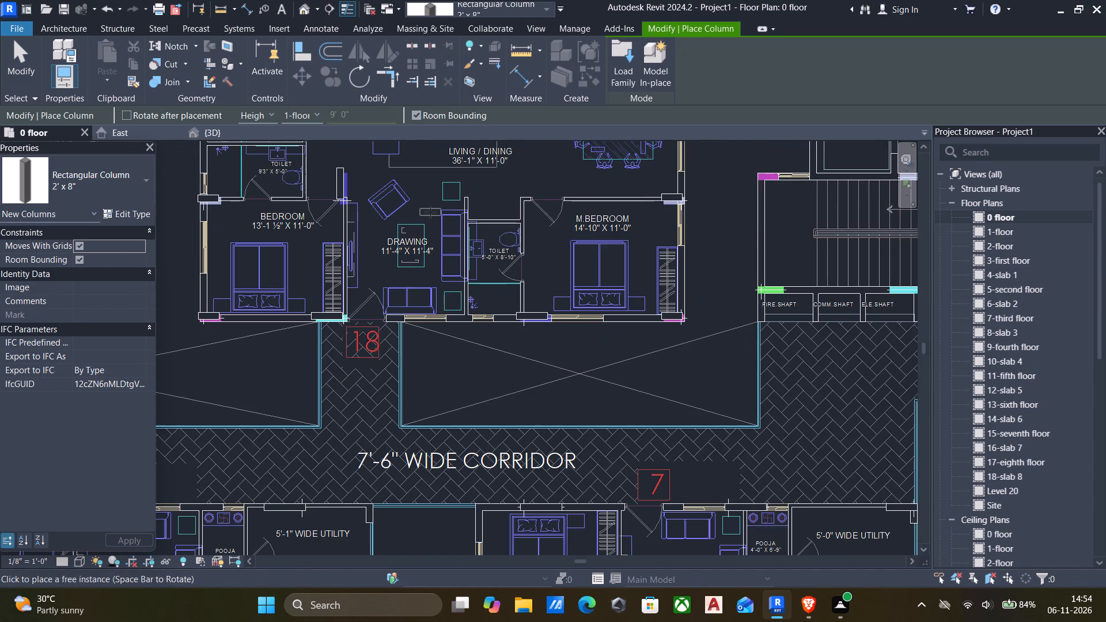
Check the column marks around flats 17 and 18 for missing columns and end column placement.
middle_click(431, 264)
scroll(431, 264, down, 2)
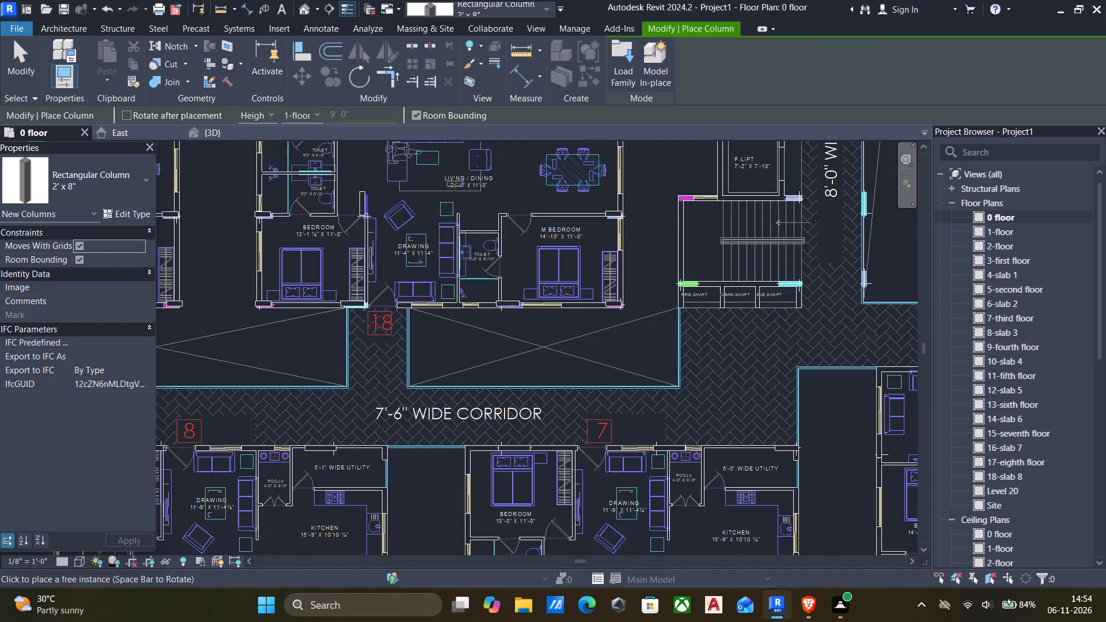
scroll(453, 185, down, 1)
middle_drag(448, 191, 481, 241)
scroll(318, 180, up, 4)
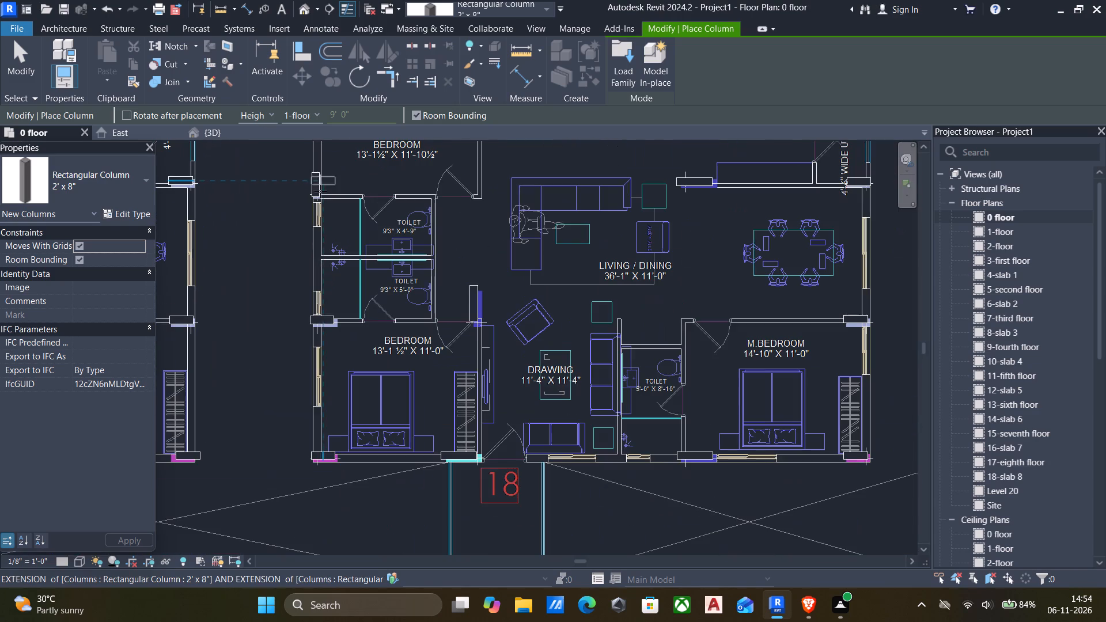
scroll(690, 226, down, 5)
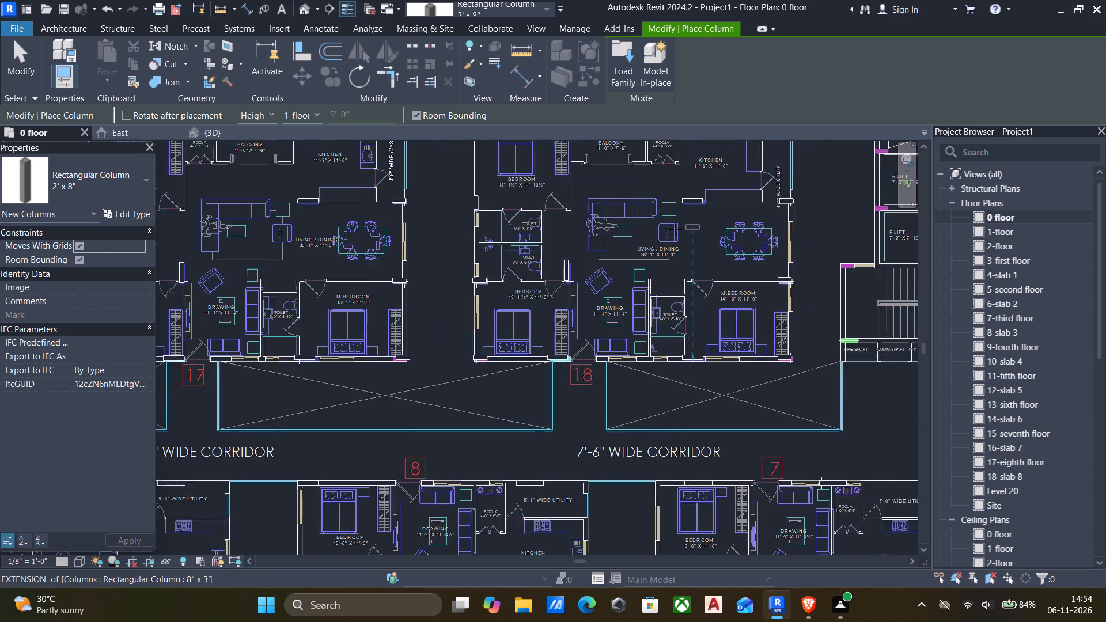
scroll(409, 292, up, 4)
scroll(570, 326, down, 3)
key(Escape)
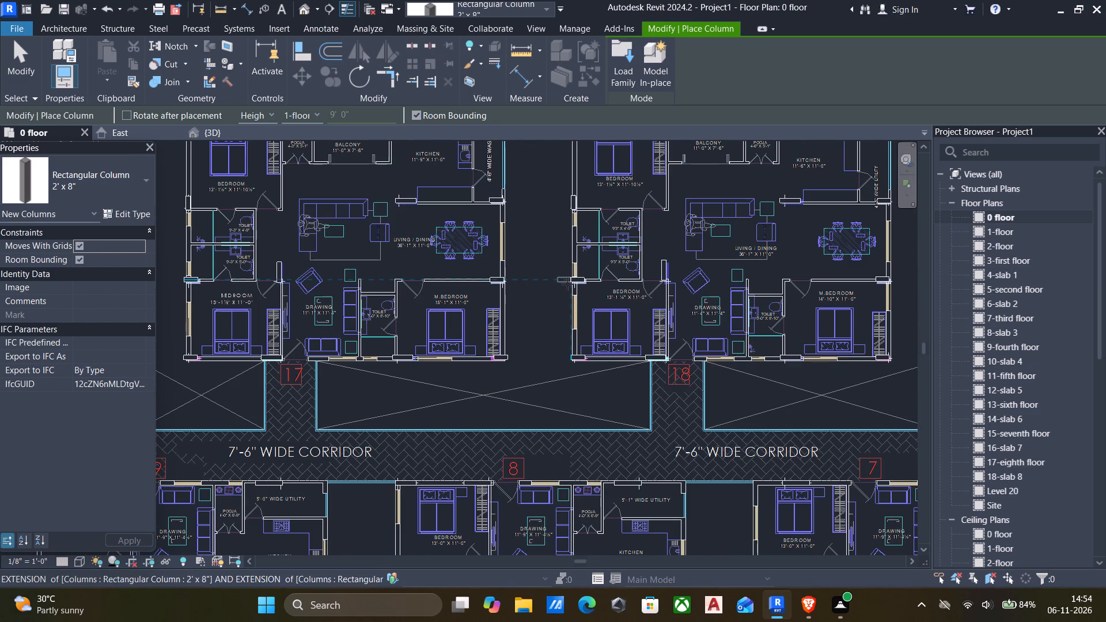
key(Escape)
Align the 2' x 8" column at flat 17's corridor-side M.Bedroom corner with two edges of its magenta mark.
text(al)
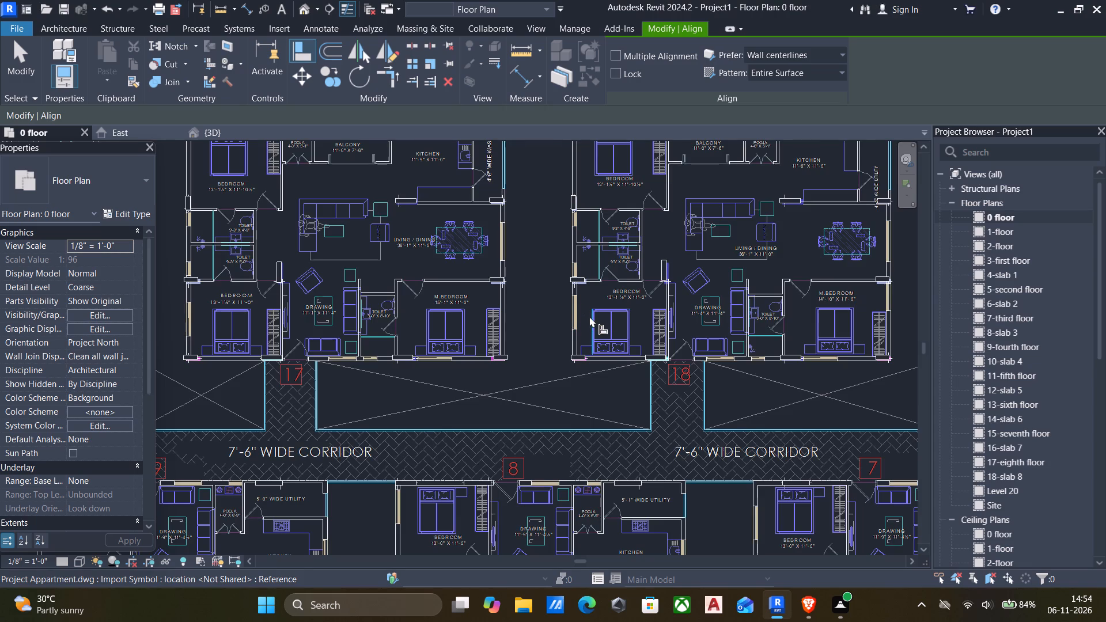
scroll(586, 325, up, 1)
scroll(433, 336, up, 4)
scroll(491, 389, up, 4)
scroll(539, 393, up, 4)
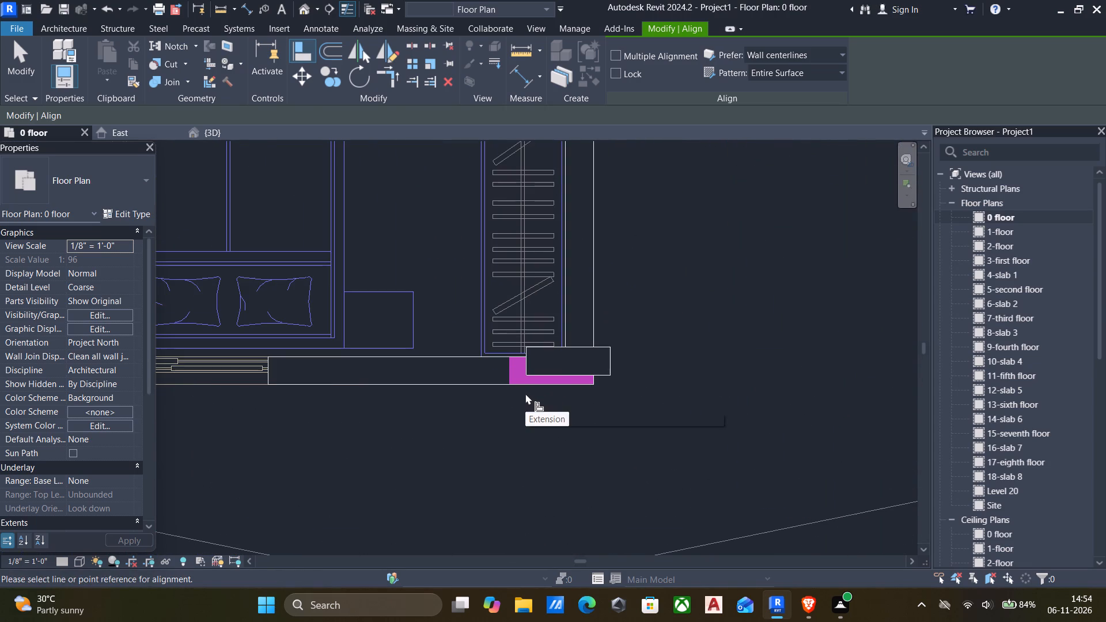
scroll(525, 393, up, 3)
click(540, 382)
click(559, 363)
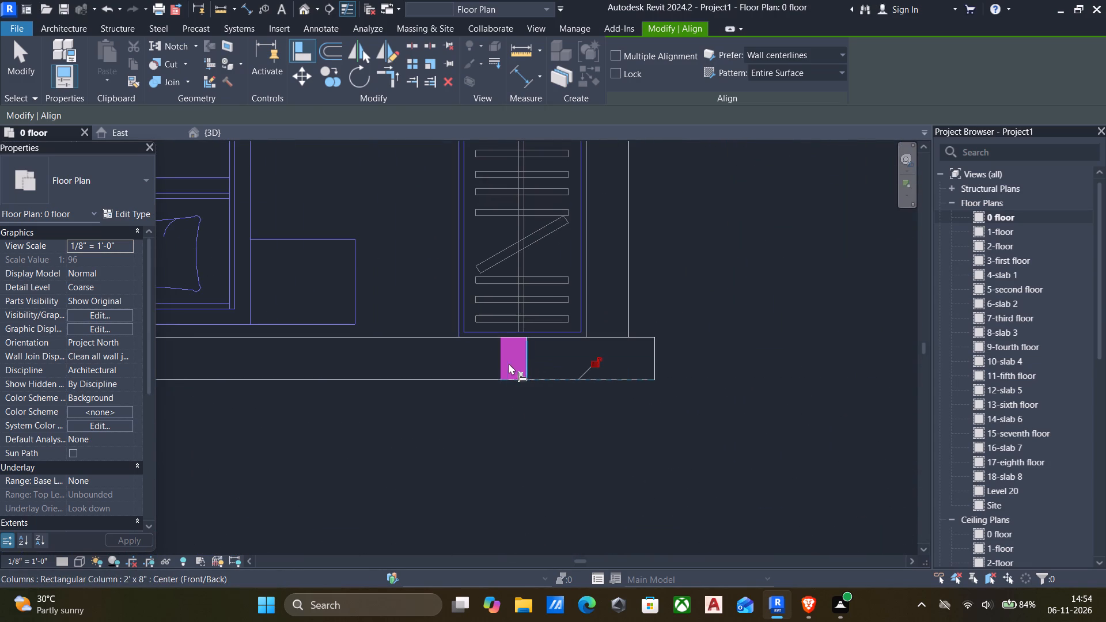
click(498, 362)
click(532, 362)
Align the 8" x 3' column between flat 17's toilet and M.Bedroom in the corridor-side wall with two edges of its blue mark.
scroll(511, 370, down, 7)
scroll(433, 388, down, 5)
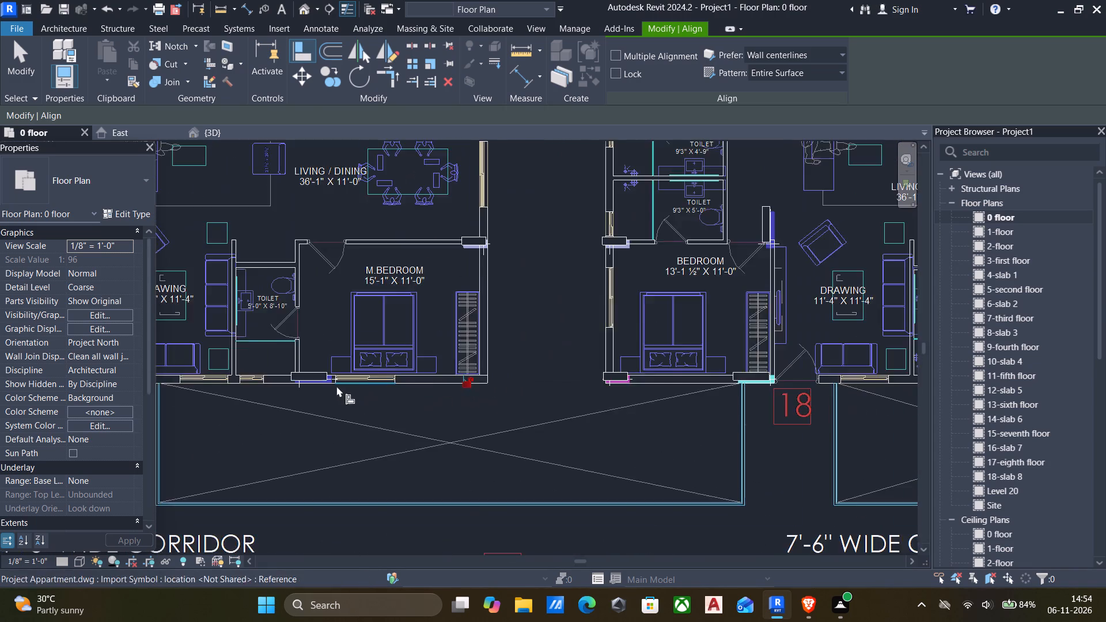
scroll(310, 385, up, 10)
scroll(374, 370, up, 3)
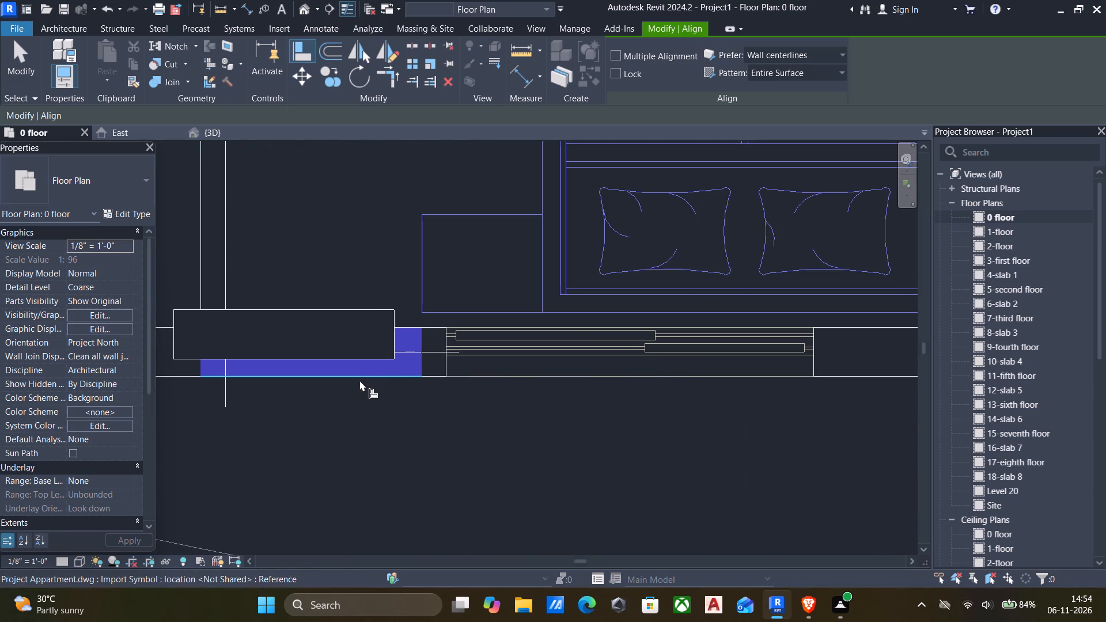
click(359, 378)
click(352, 361)
scroll(412, 365, up, 4)
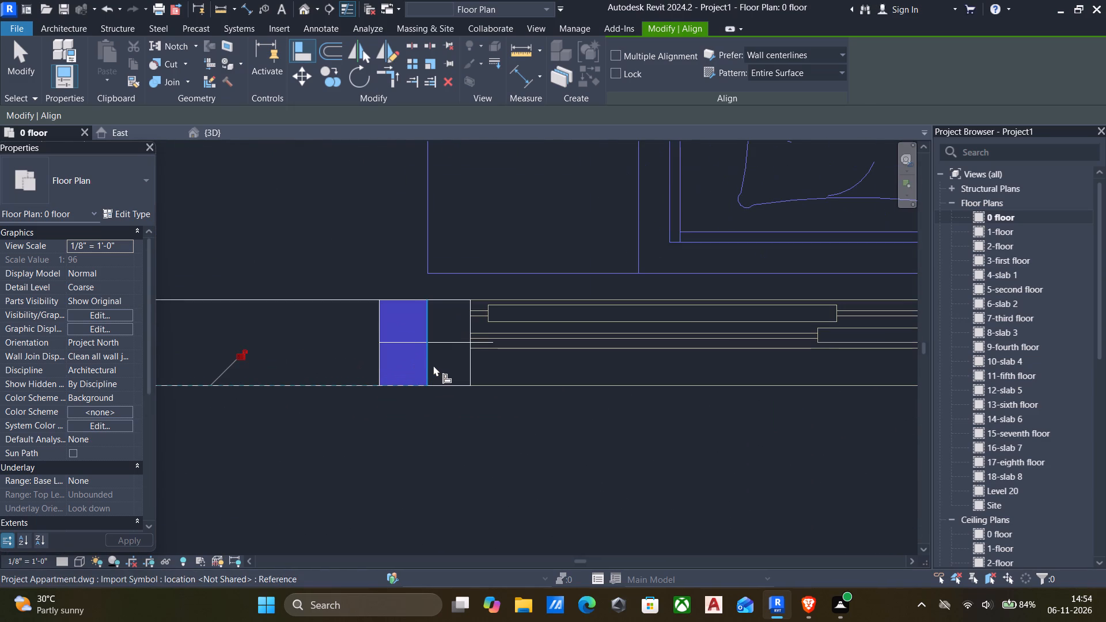
click(430, 365)
click(378, 364)
Align the 8" x 3' column beside flat 17's entrance, at the bedroom's corridor-side corner, with two edges of its cyan mark.
scroll(400, 371, down, 6)
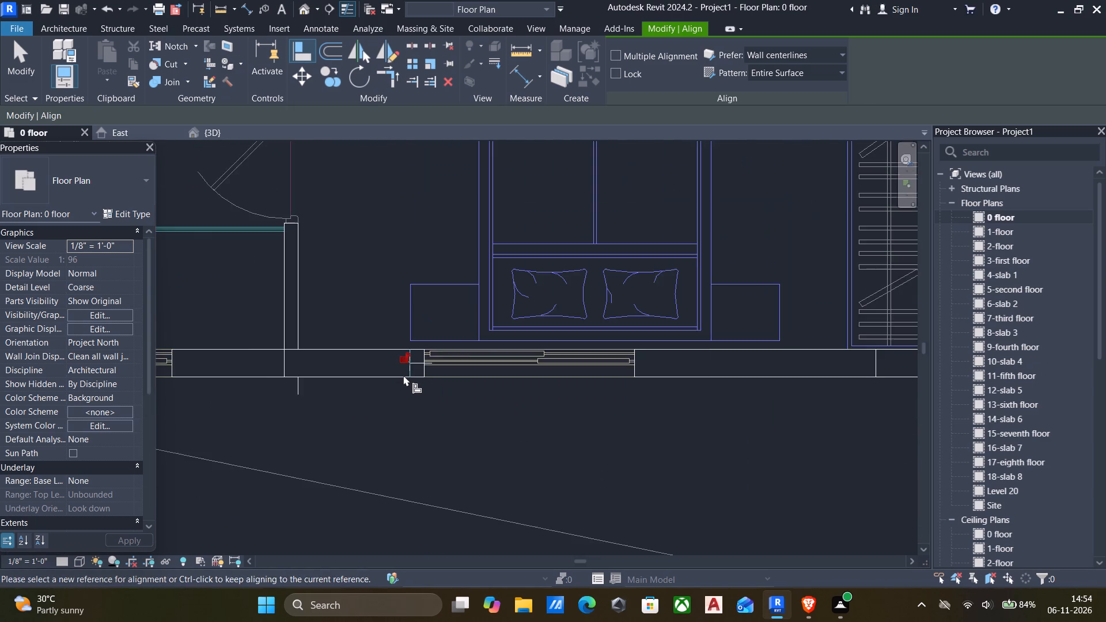
scroll(403, 375, down, 16)
scroll(249, 370, up, 8)
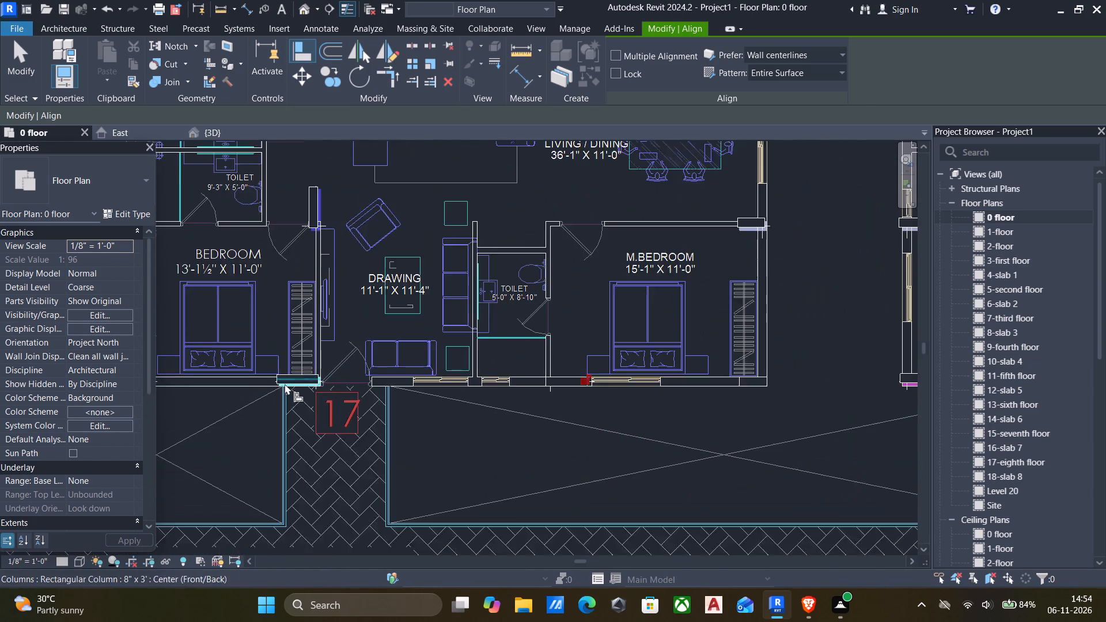
scroll(285, 384, up, 9)
scroll(343, 397, up, 6)
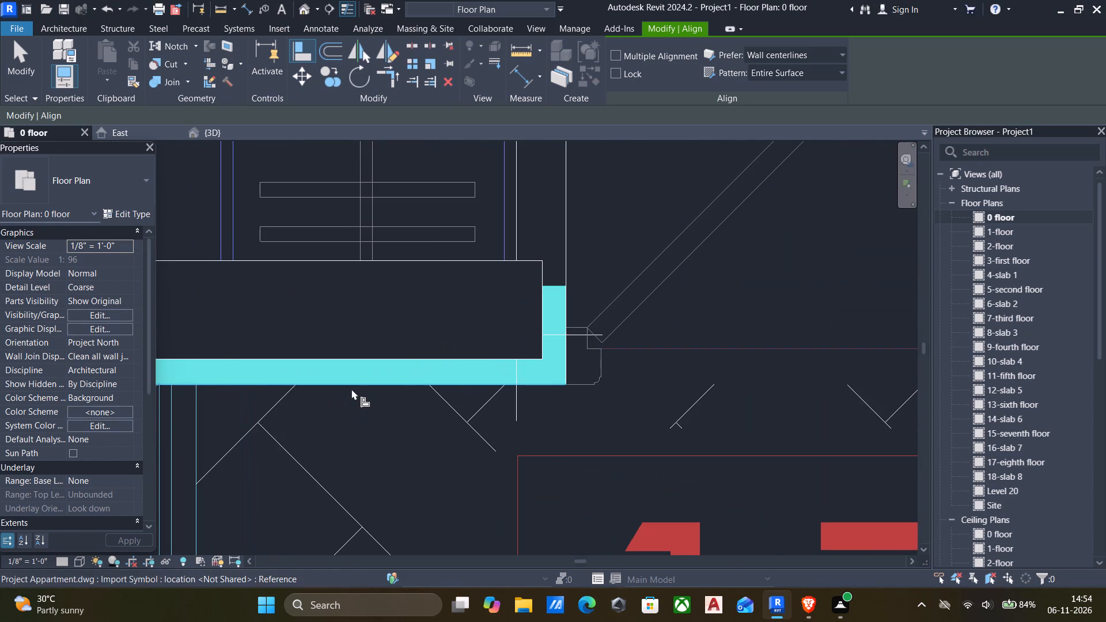
click(351, 389)
click(355, 362)
scroll(589, 365, up, 2)
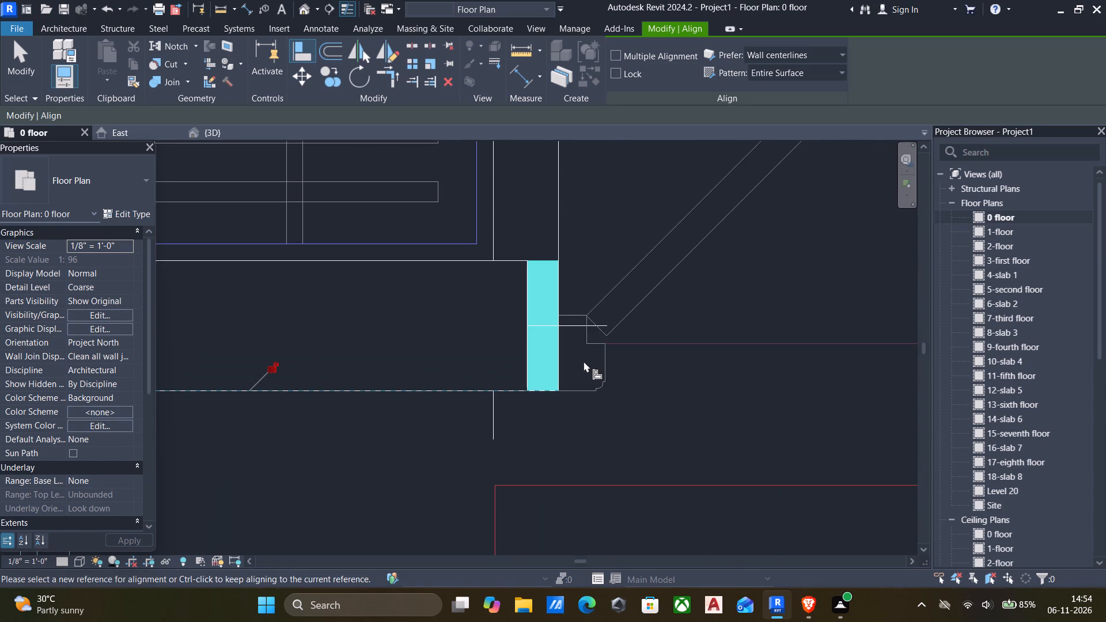
click(560, 347)
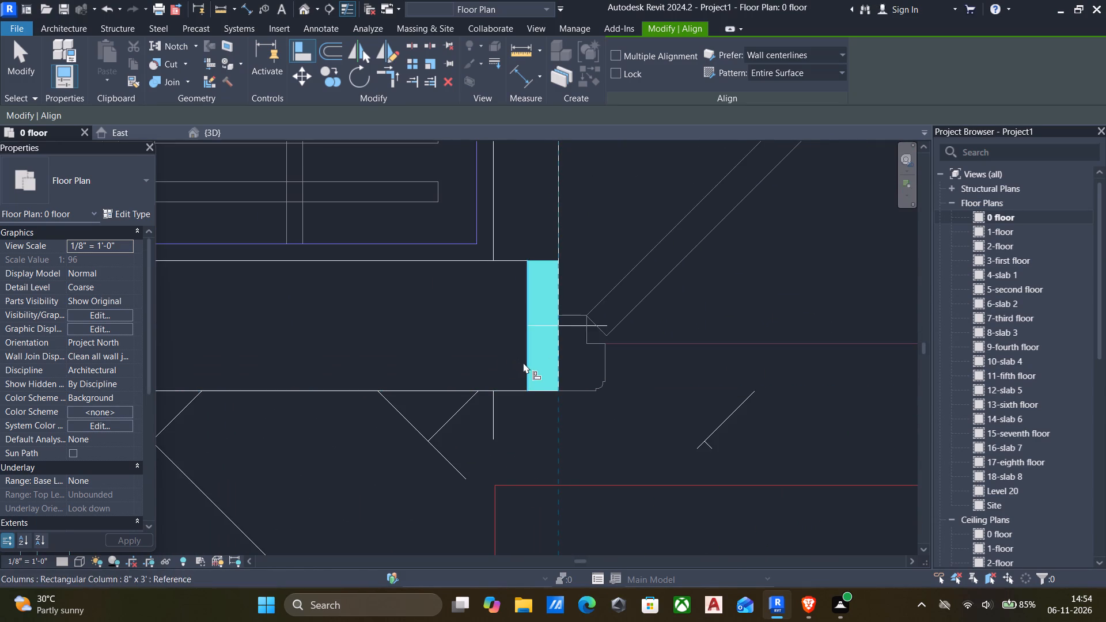
click(524, 362)
Align the 2' x 8" column at the outer corridor-side corner of flat 17's 13'-1½" x 11'-0" bedroom with two edges of its magenta mark.
scroll(521, 365, down, 20)
scroll(521, 365, down, 1)
scroll(346, 385, up, 5)
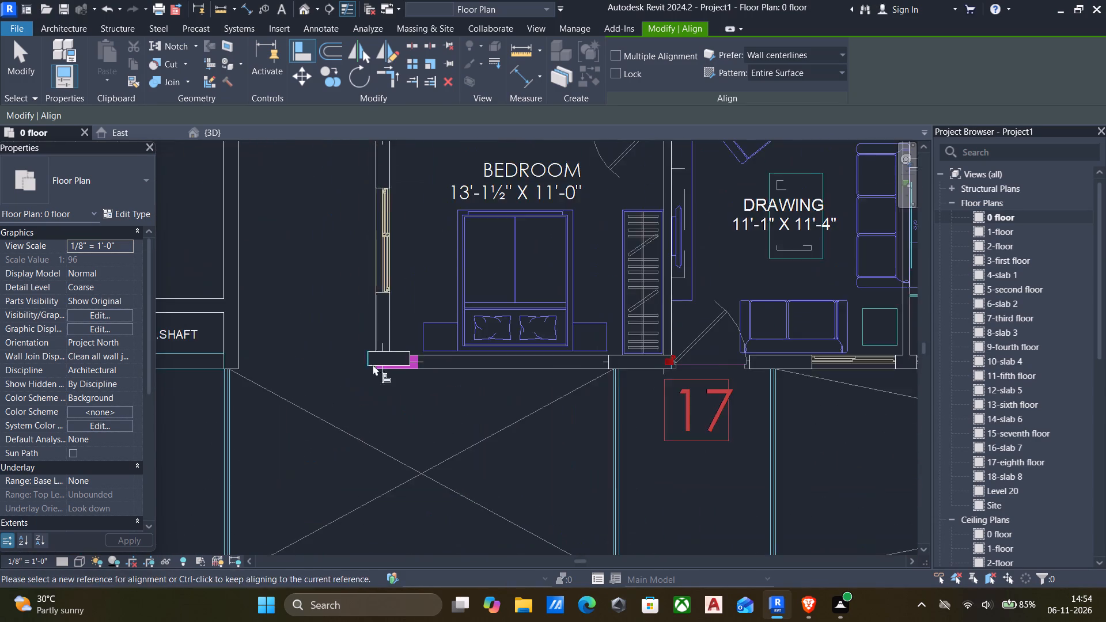
scroll(388, 362, up, 11)
click(402, 385)
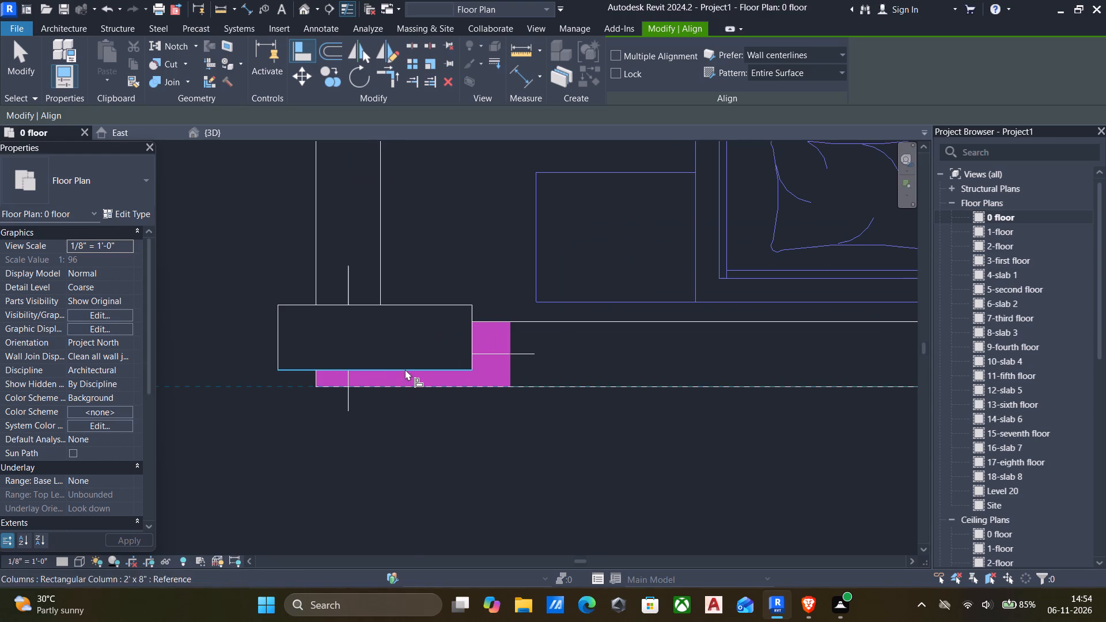
click(408, 369)
click(512, 372)
click(469, 373)
Align the 2' x 8" column where flat 17's toilet-bedroom wall meets the outer wall facing the stairs with two edges of its lavender mark.
scroll(469, 372, down, 7)
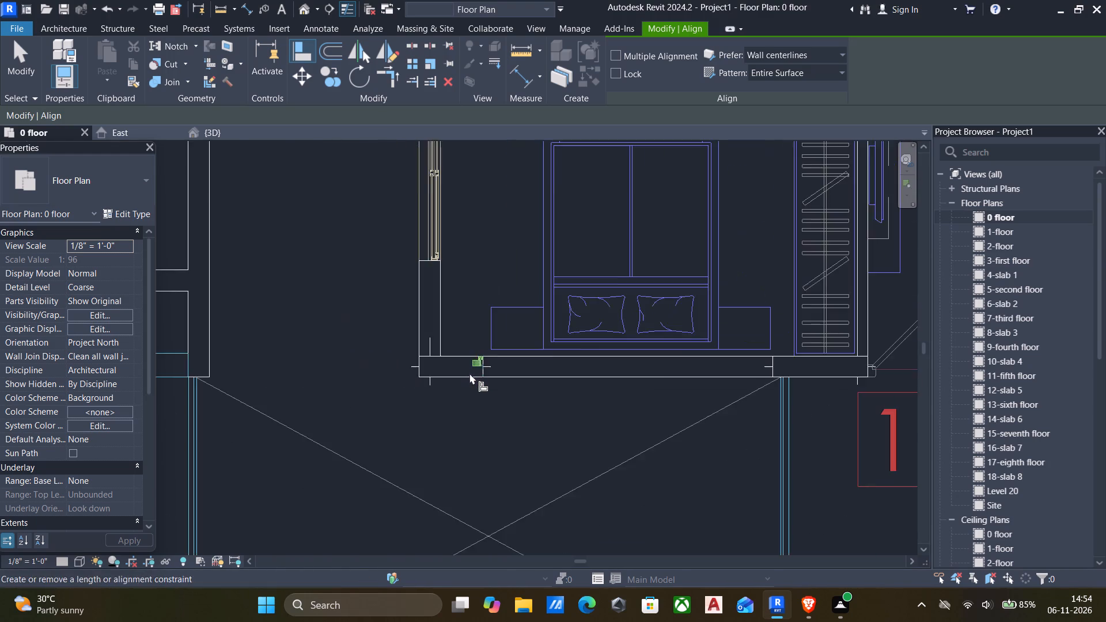
scroll(469, 373, down, 9)
scroll(503, 255, up, 2)
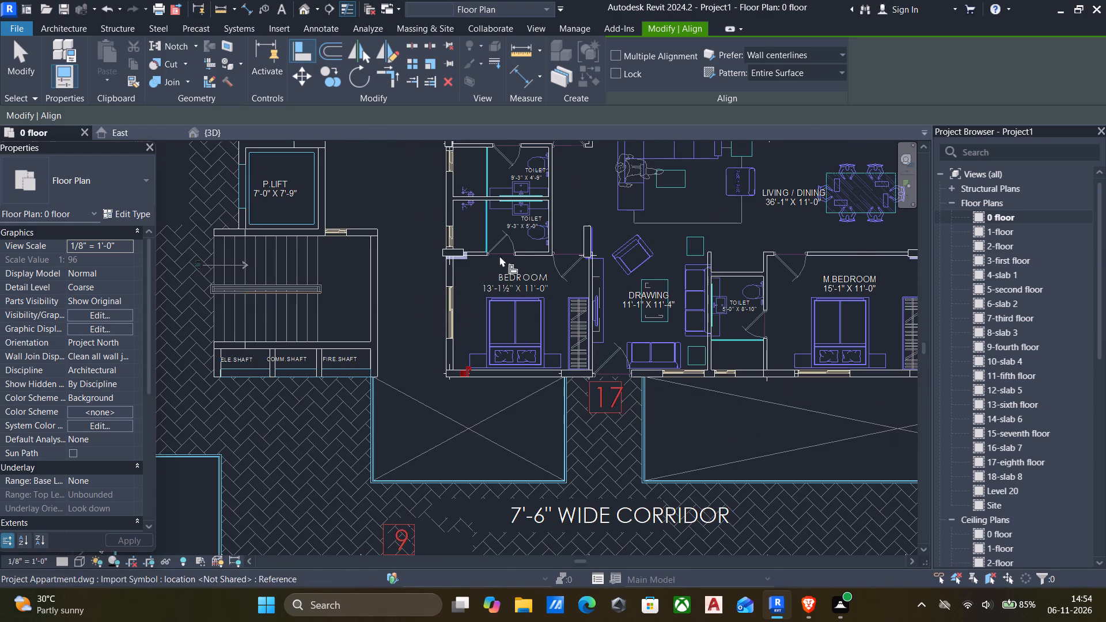
scroll(499, 256, up, 9)
scroll(384, 266, up, 2)
click(386, 268)
click(396, 285)
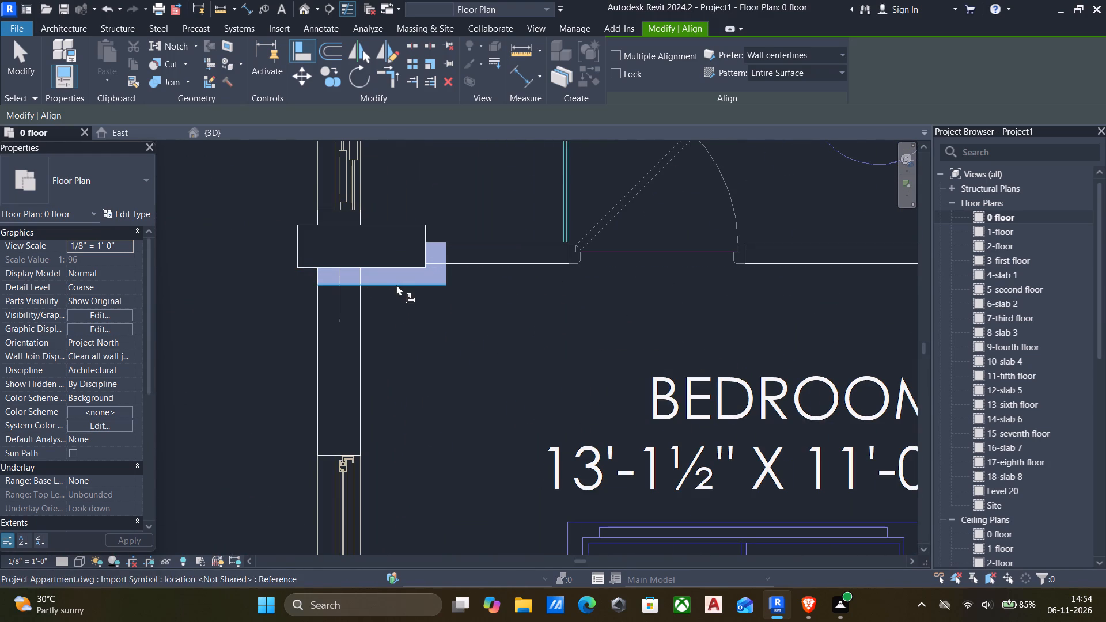
click(397, 287)
click(387, 267)
click(442, 274)
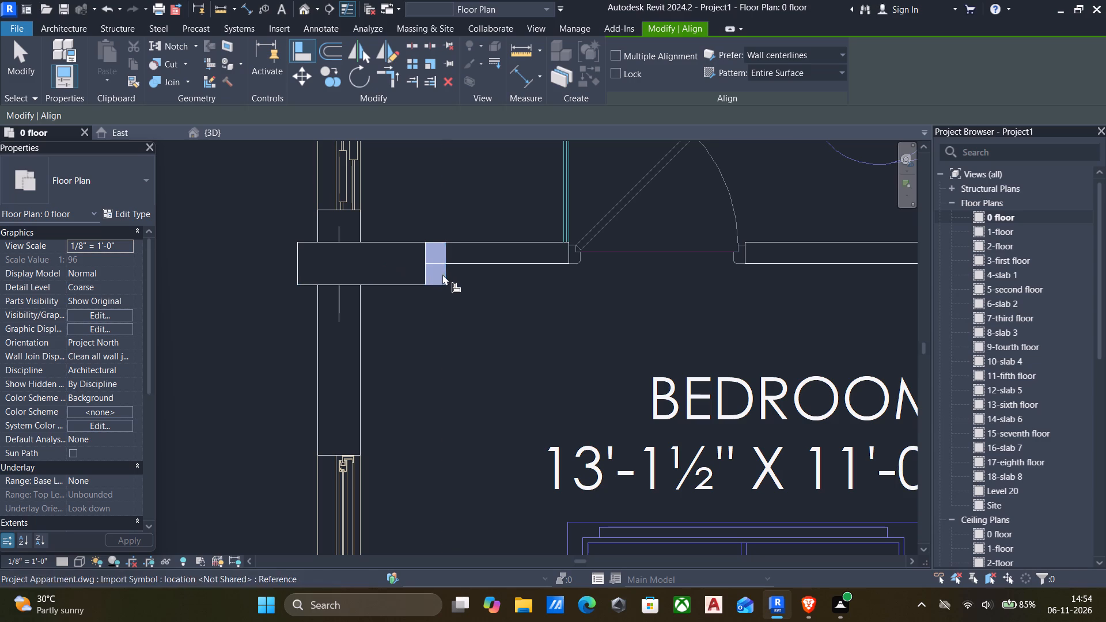
click(427, 270)
Align the 8" x 3' column at the end of the wall between flat 17's bedroom and drawing room with two edges of its blue mark.
scroll(427, 278, down, 15)
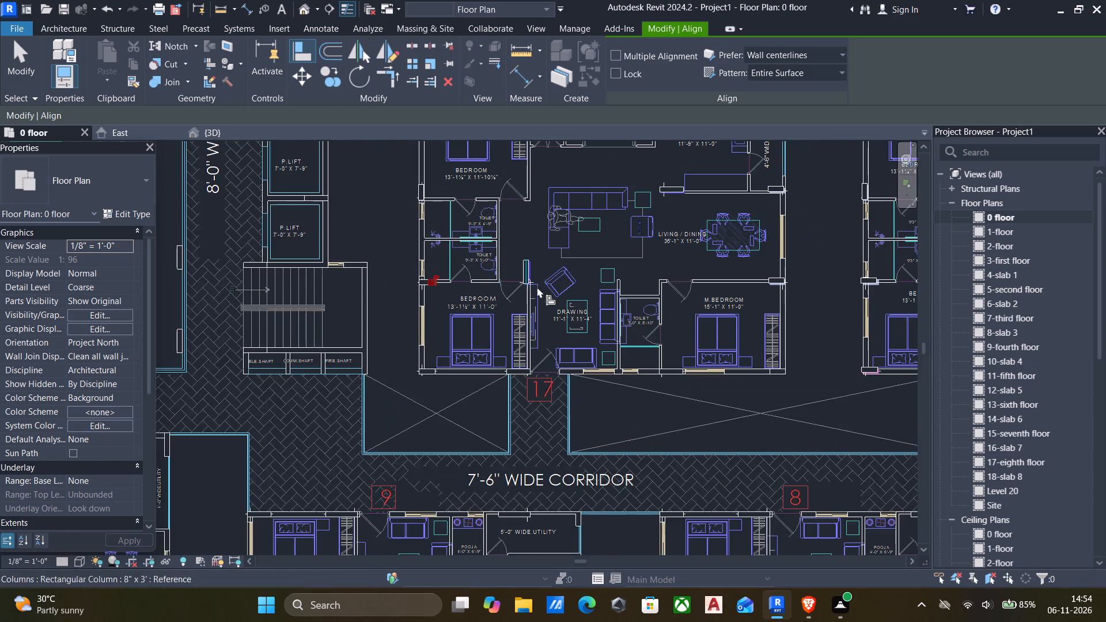
scroll(547, 280, up, 11)
click(505, 270)
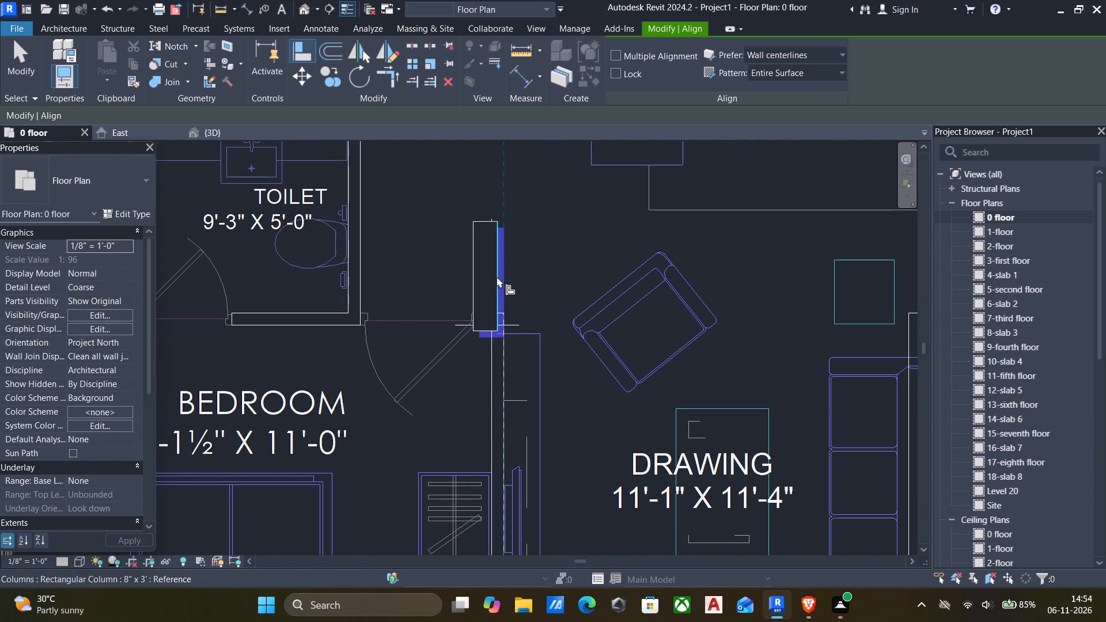
click(497, 276)
scroll(495, 333, up, 9)
click(495, 333)
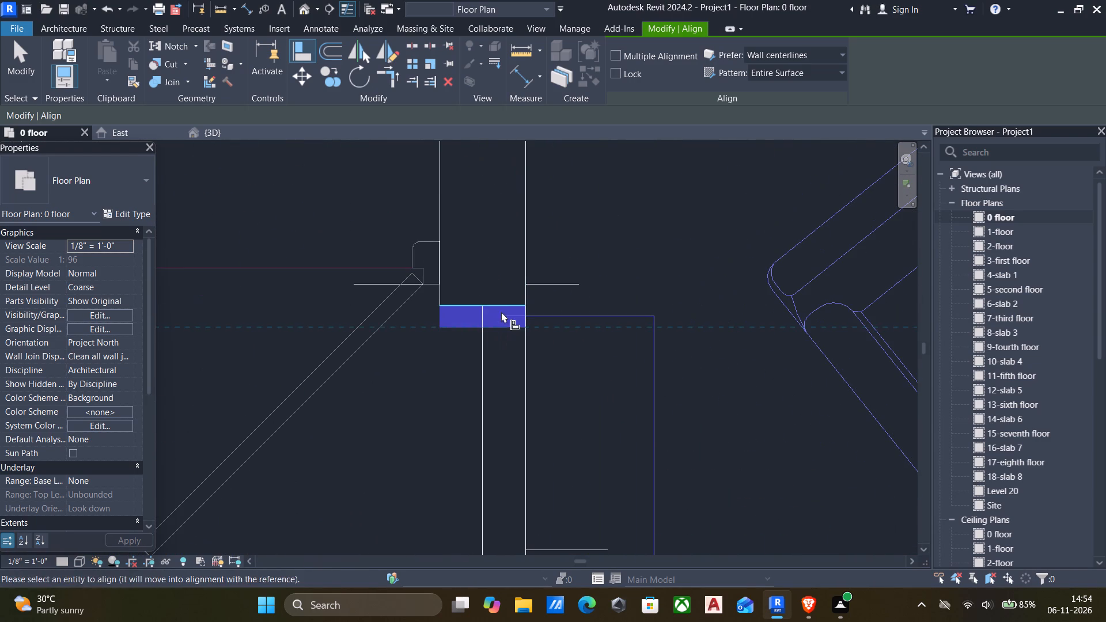
click(497, 305)
Align the 2' x 8" column where flat 17's M.Bedroom-living wall meets the outer wall with two edges of its lavender mark.
scroll(495, 313, down, 20)
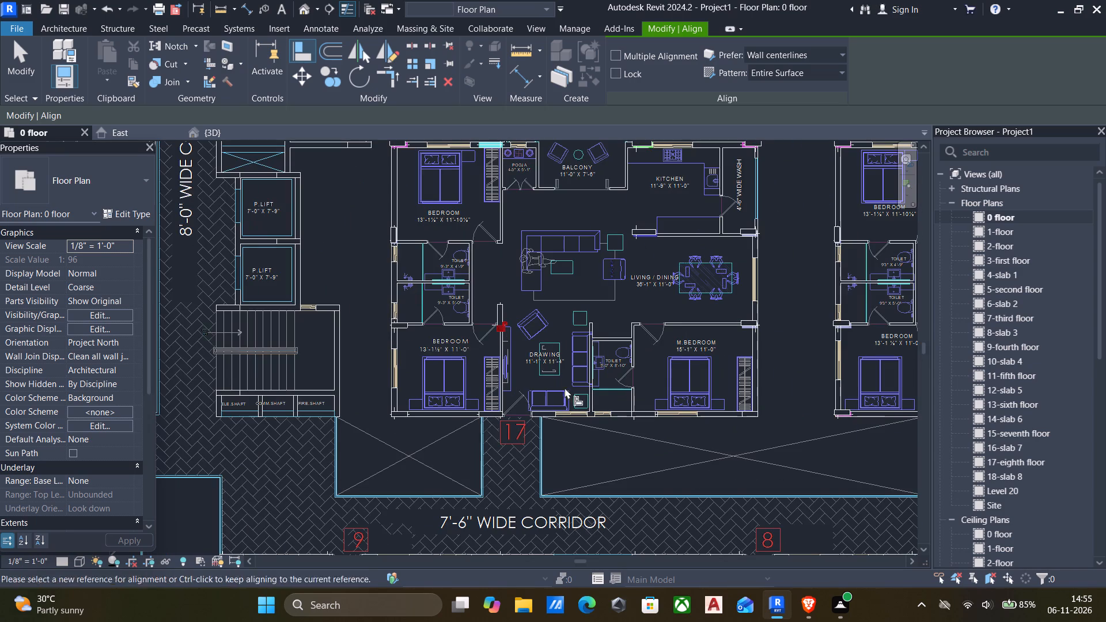
scroll(792, 403, up, 5)
scroll(721, 230, up, 11)
click(723, 275)
click(718, 259)
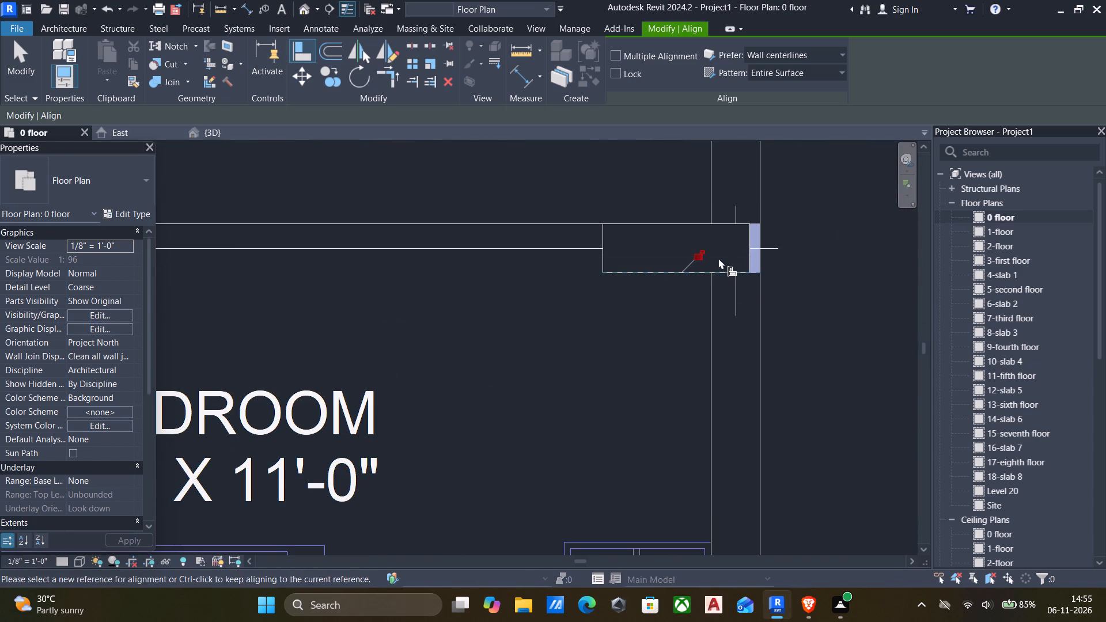
scroll(772, 262, up, 3)
click(753, 257)
click(743, 256)
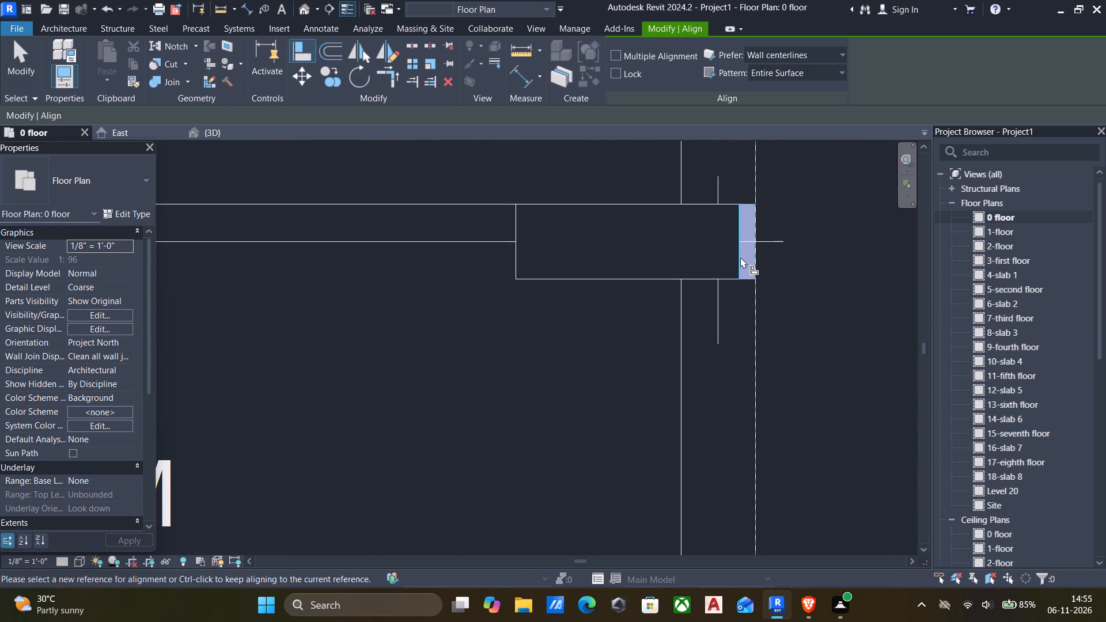
Align the 8" x 3' column at the free end of flat 17's kitchen-living wall with two edges of its blue mark.
scroll(740, 257, down, 14)
scroll(607, 250, down, 2)
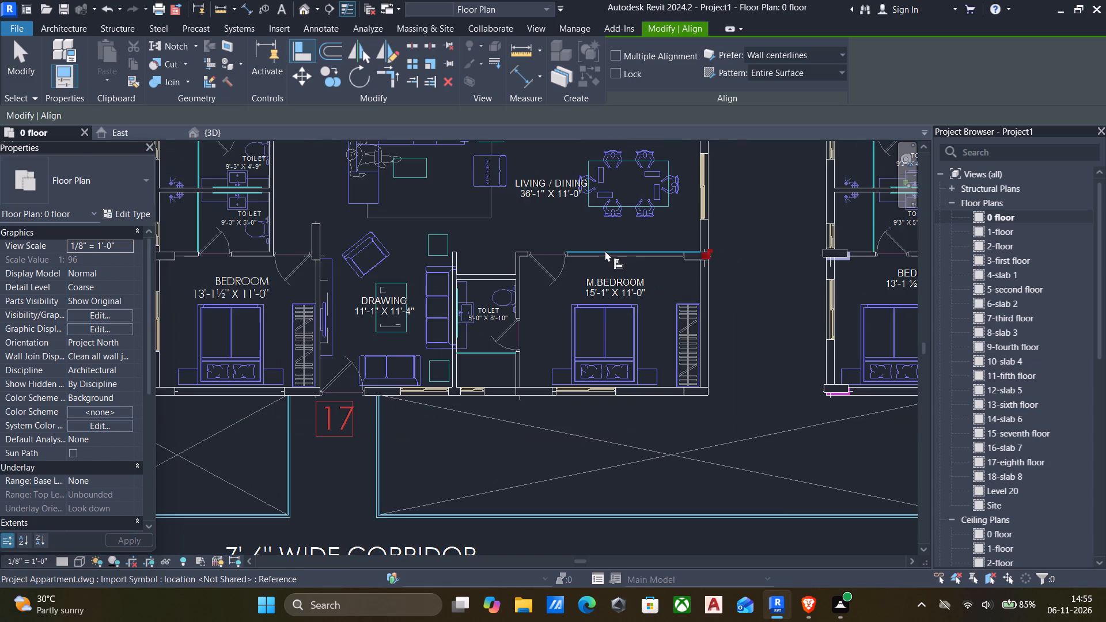
scroll(501, 242, down, 4)
scroll(347, 237, up, 5)
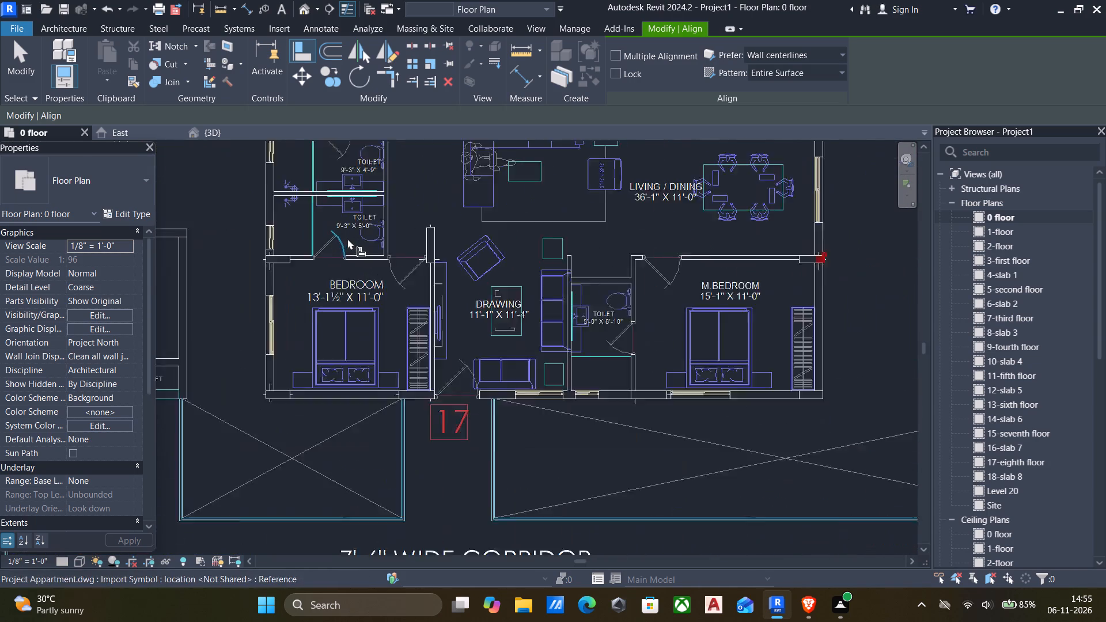
scroll(439, 245, up, 5)
scroll(467, 256, down, 5)
scroll(611, 263, down, 4)
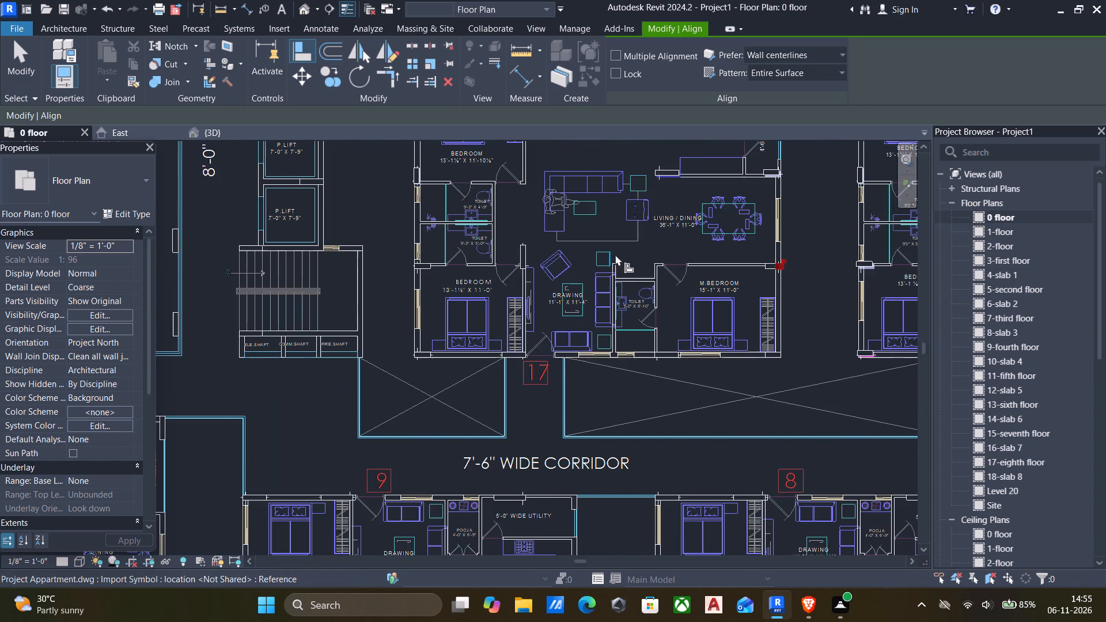
scroll(673, 187, up, 5)
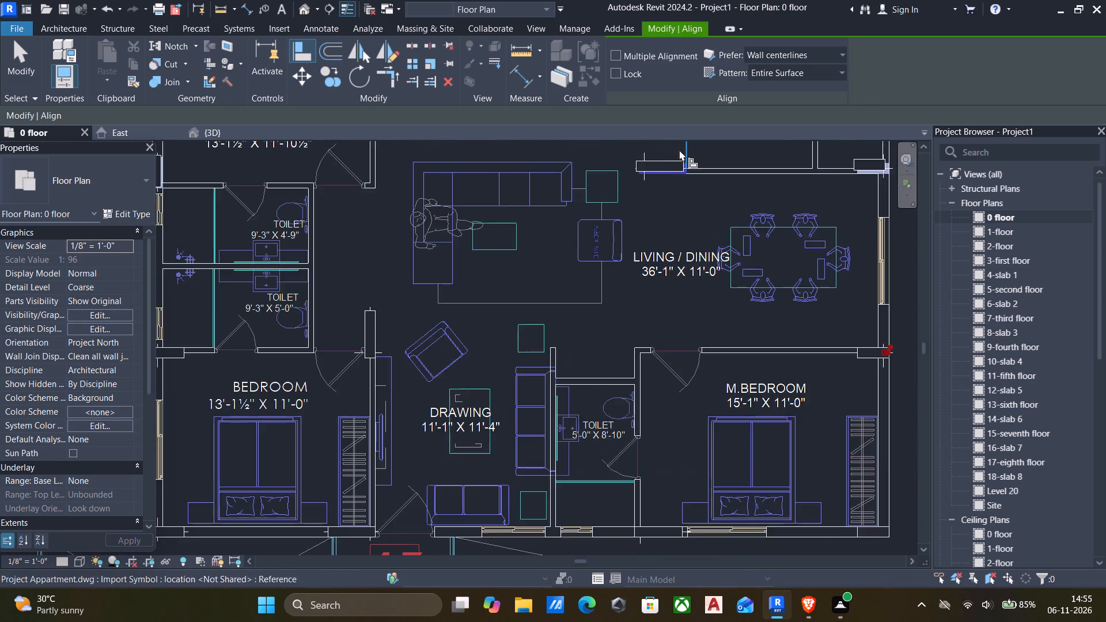
scroll(669, 162, up, 15)
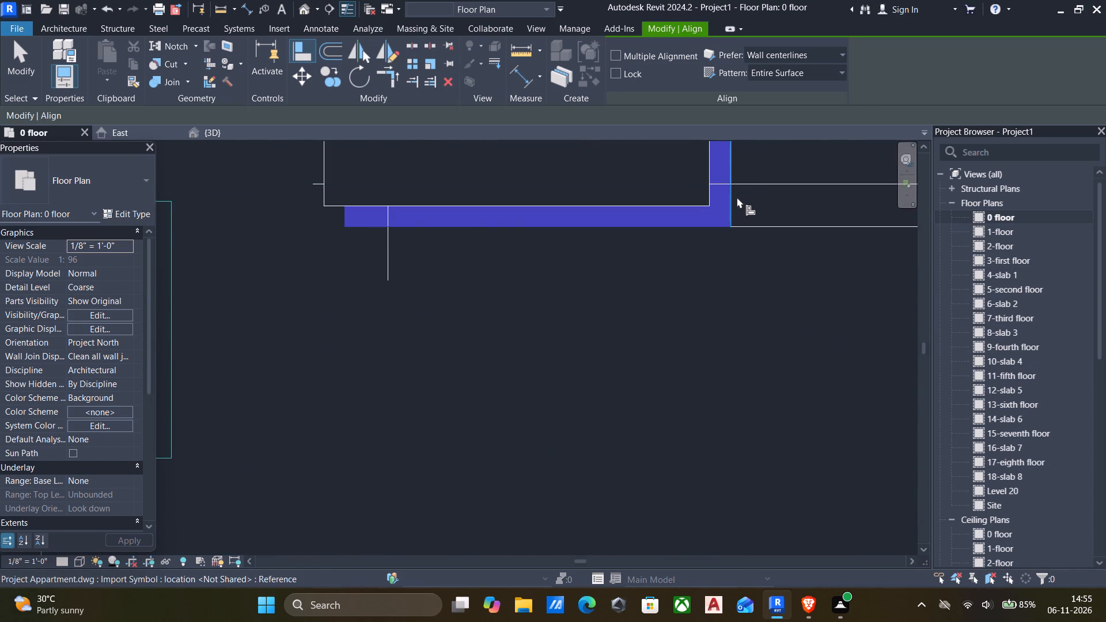
click(733, 198)
click(709, 189)
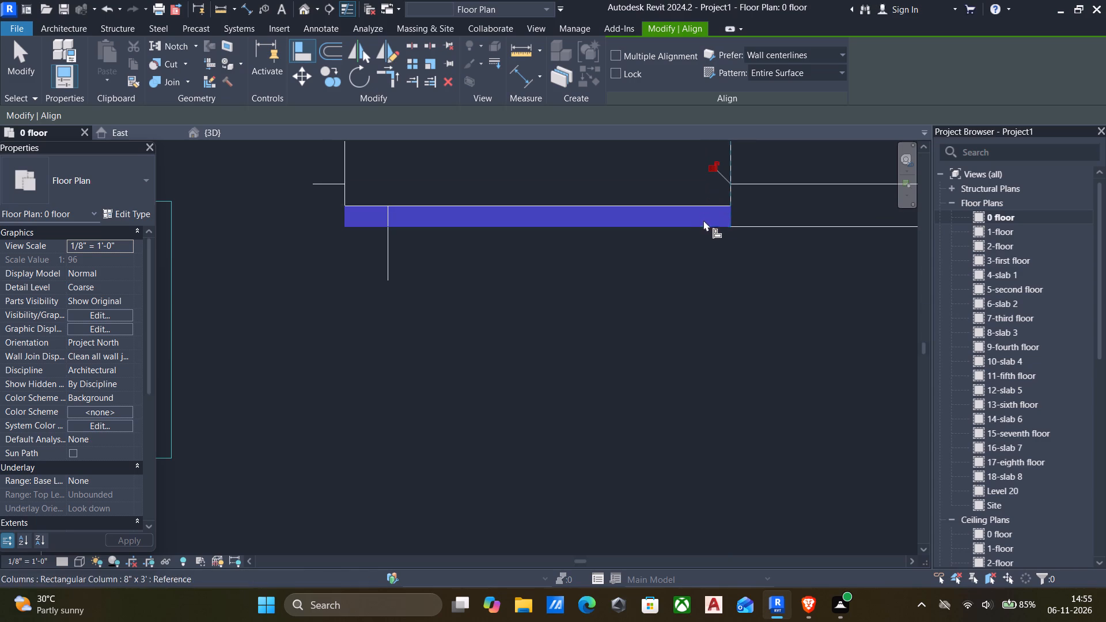
click(703, 226)
click(683, 205)
Align the 2' x 8" column at the outer corner between flat 17's wash area and living/dining room with two edges of its lavender mark.
scroll(683, 209, down, 12)
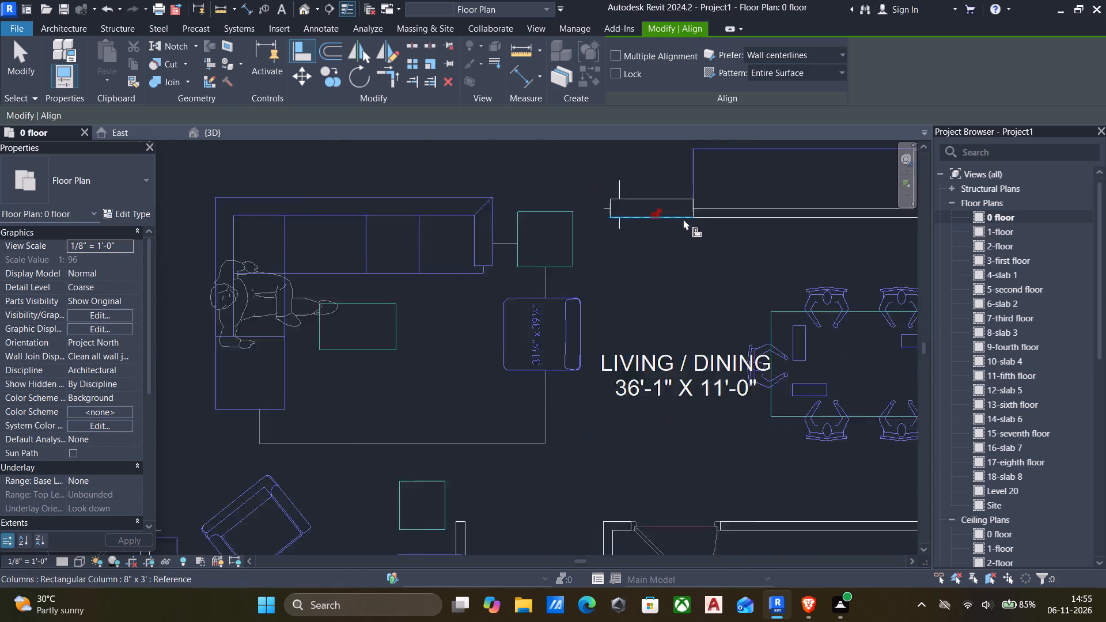
scroll(683, 219, down, 3)
scroll(379, 232, down, 4)
scroll(676, 212, up, 3)
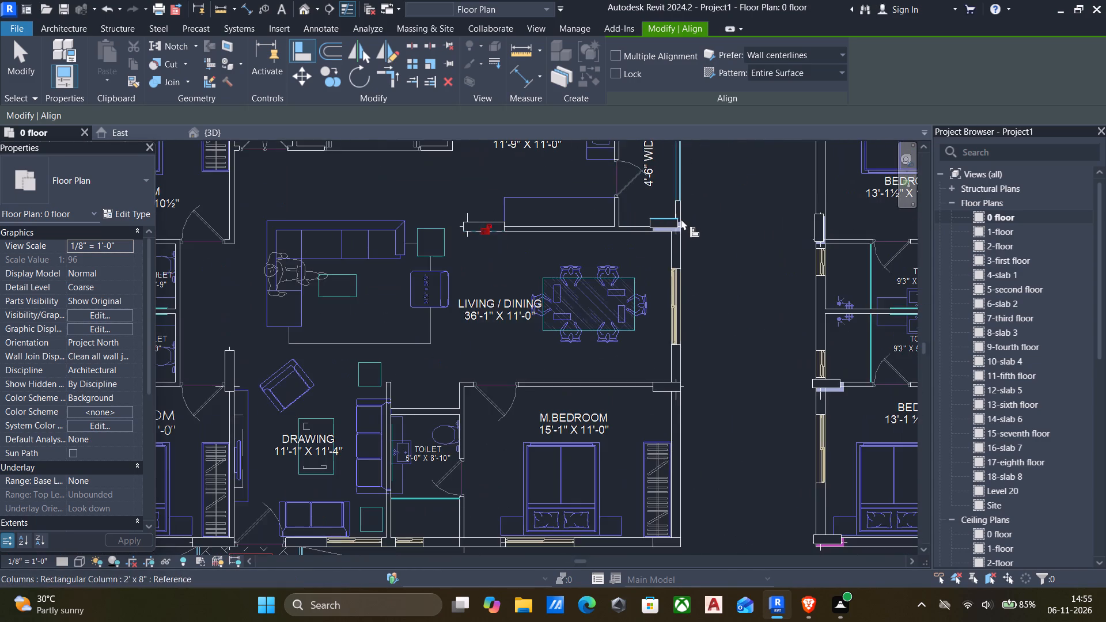
scroll(680, 219, up, 12)
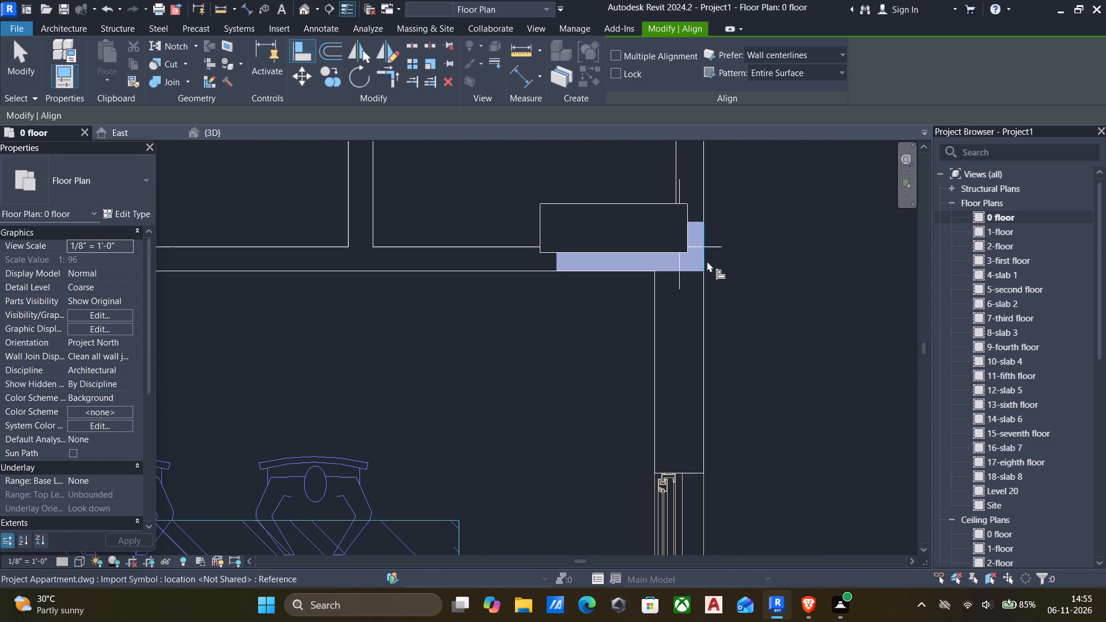
scroll(707, 261, up, 5)
click(701, 256)
click(672, 204)
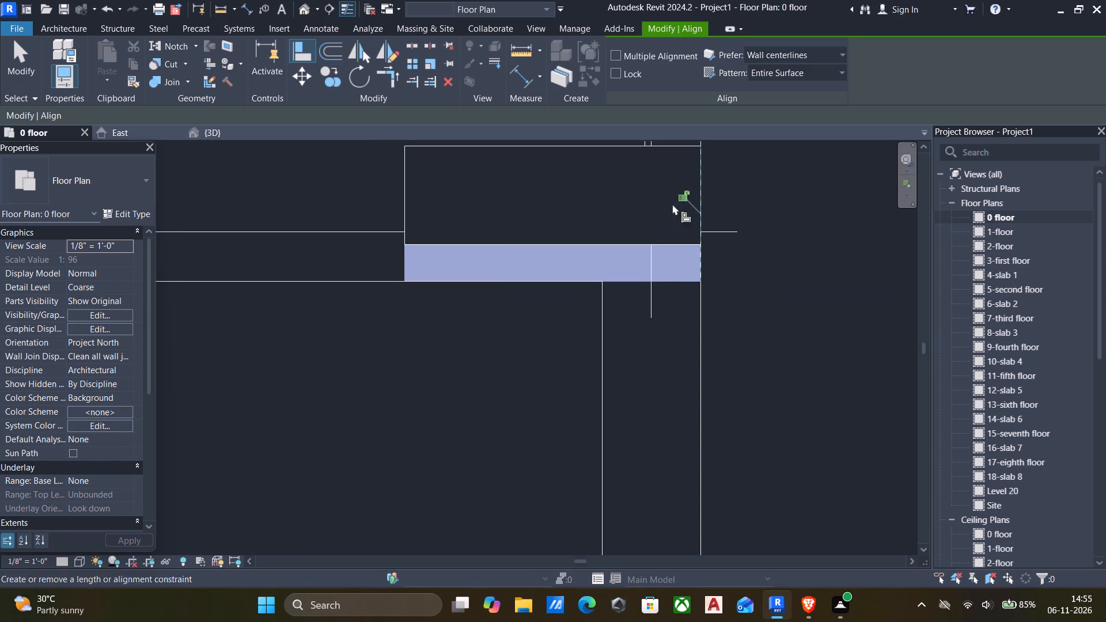
click(684, 279)
click(672, 245)
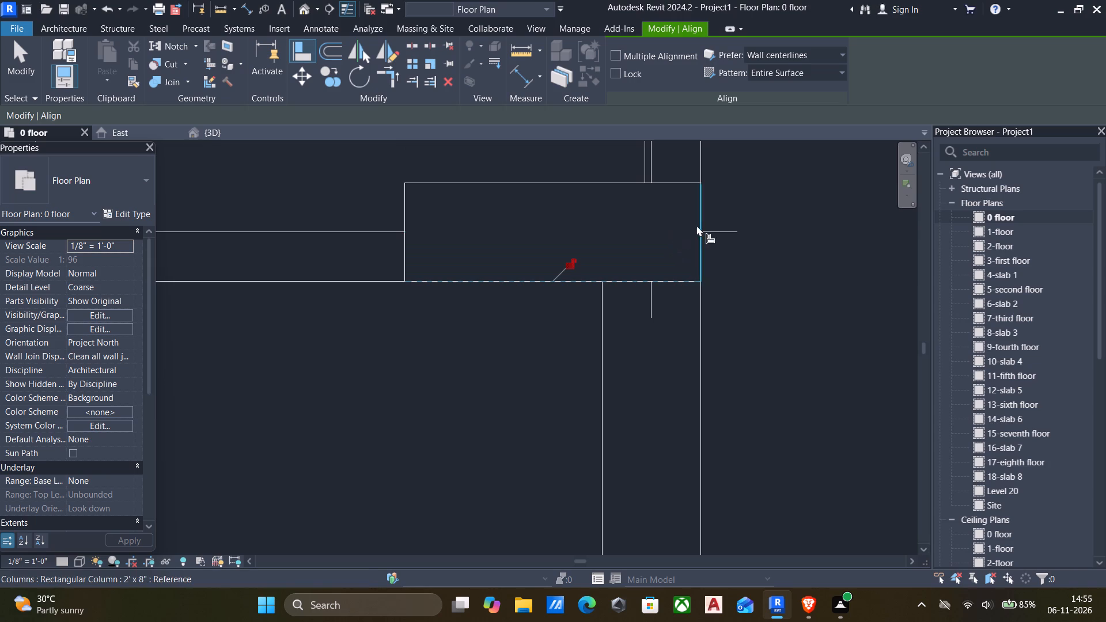
Align the 2' x 8" column at the outer balcony-side corner of flat 17's wash area with two edges of its magenta mark.
scroll(548, 232, down, 14)
scroll(517, 296, down, 6)
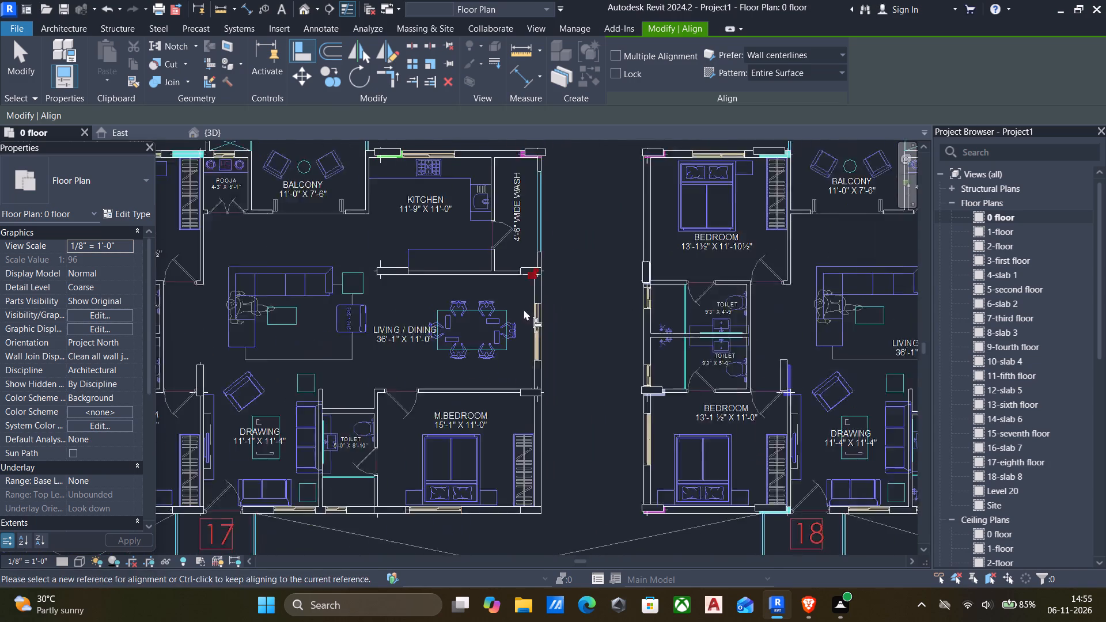
scroll(559, 157, up, 8)
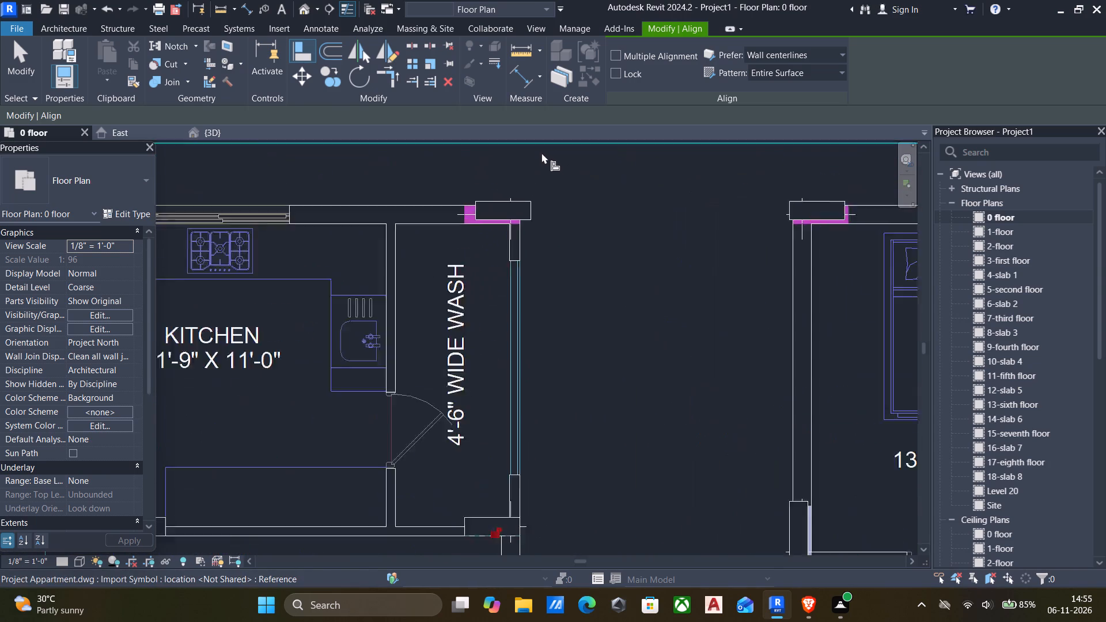
scroll(541, 153, up, 3)
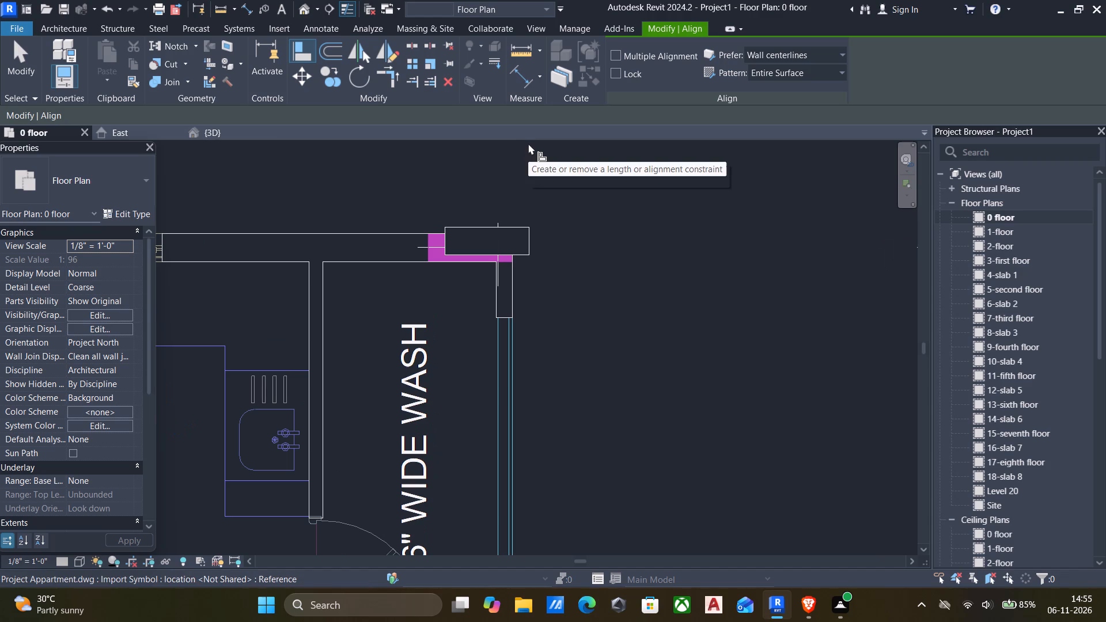
scroll(482, 211, up, 5)
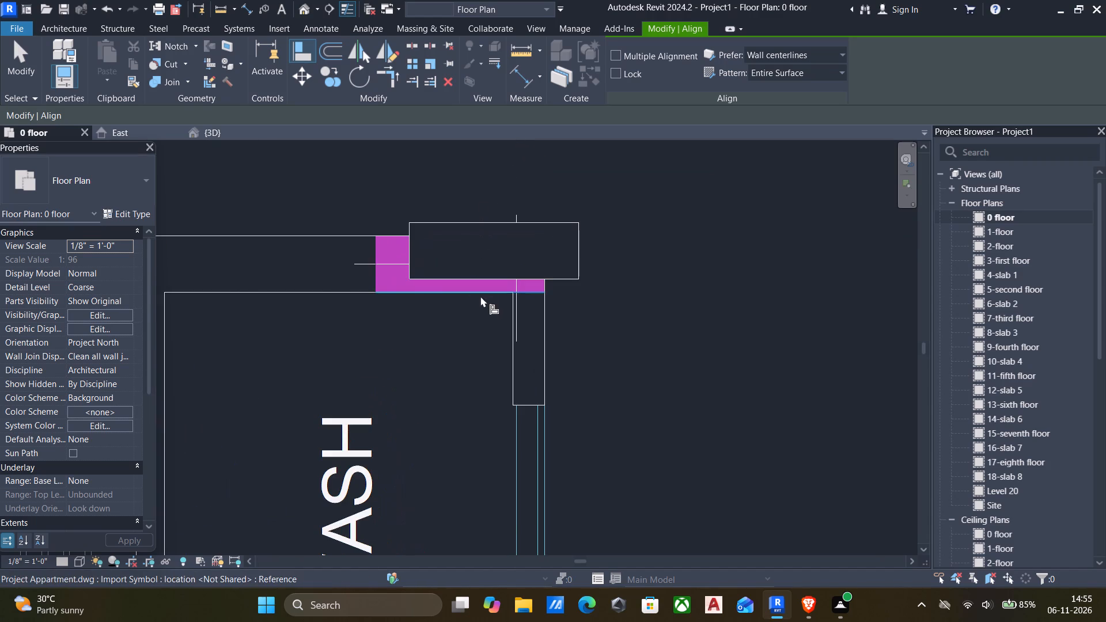
click(480, 296)
click(475, 280)
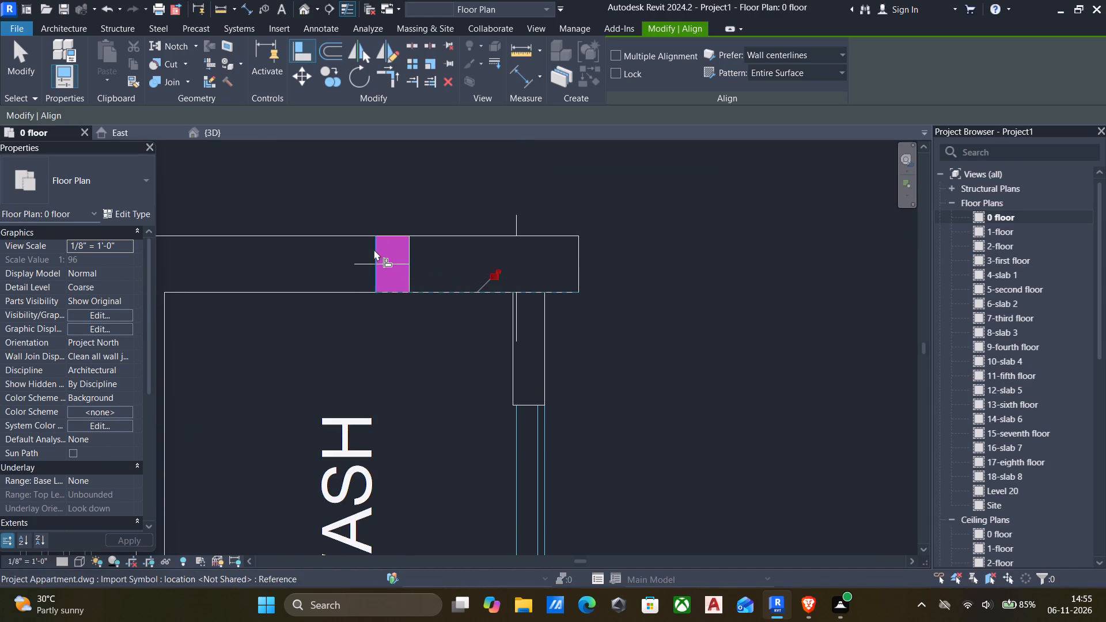
click(374, 249)
click(404, 256)
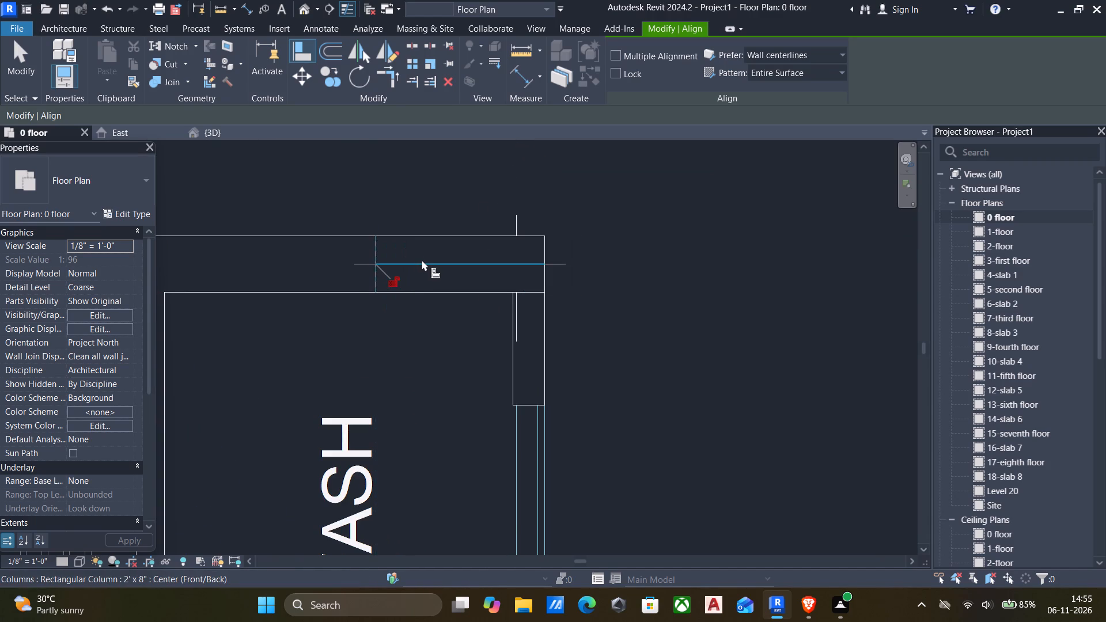
scroll(411, 260, down, 15)
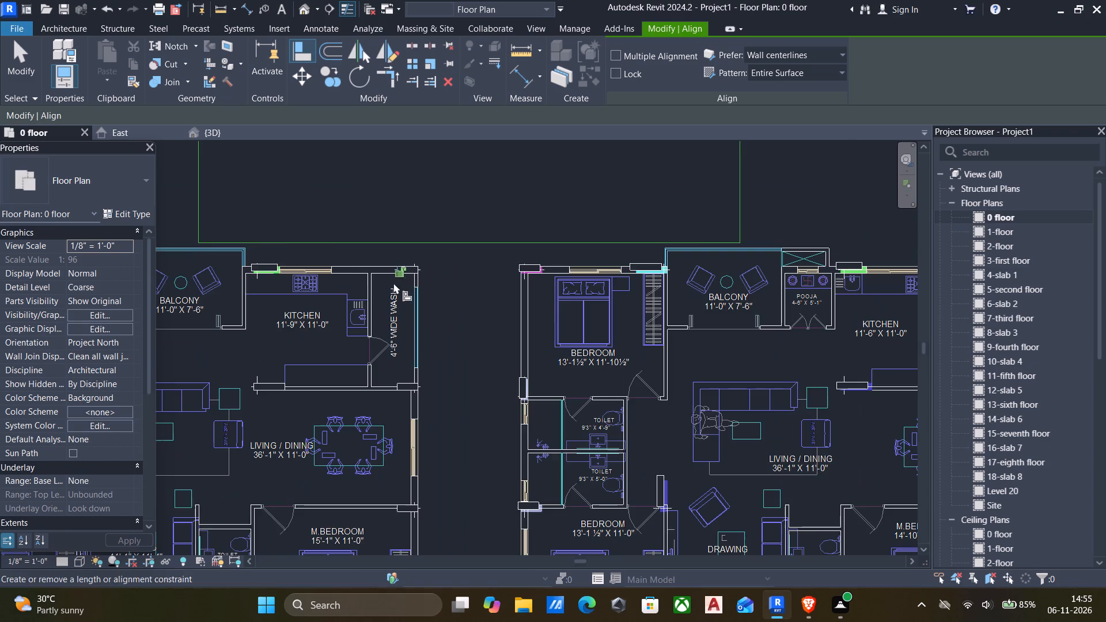
Align the 8" x 2'6" column on flat 17's outer kitchen wall, near the balcony, with two edges of its green mark.
scroll(243, 268, up, 11)
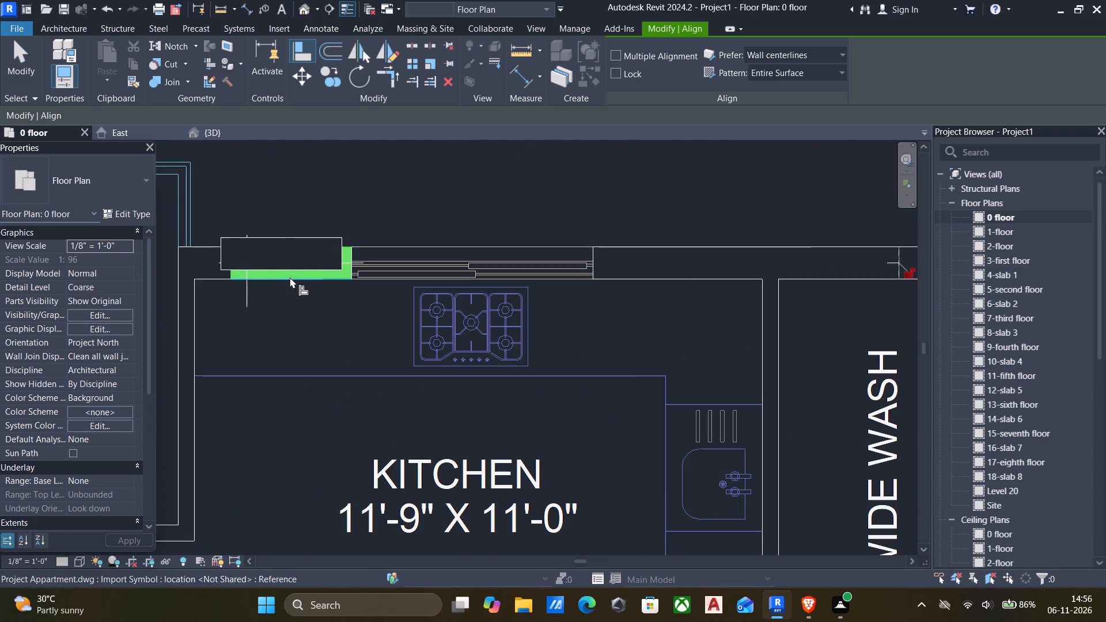
scroll(291, 277, up, 4)
click(302, 281)
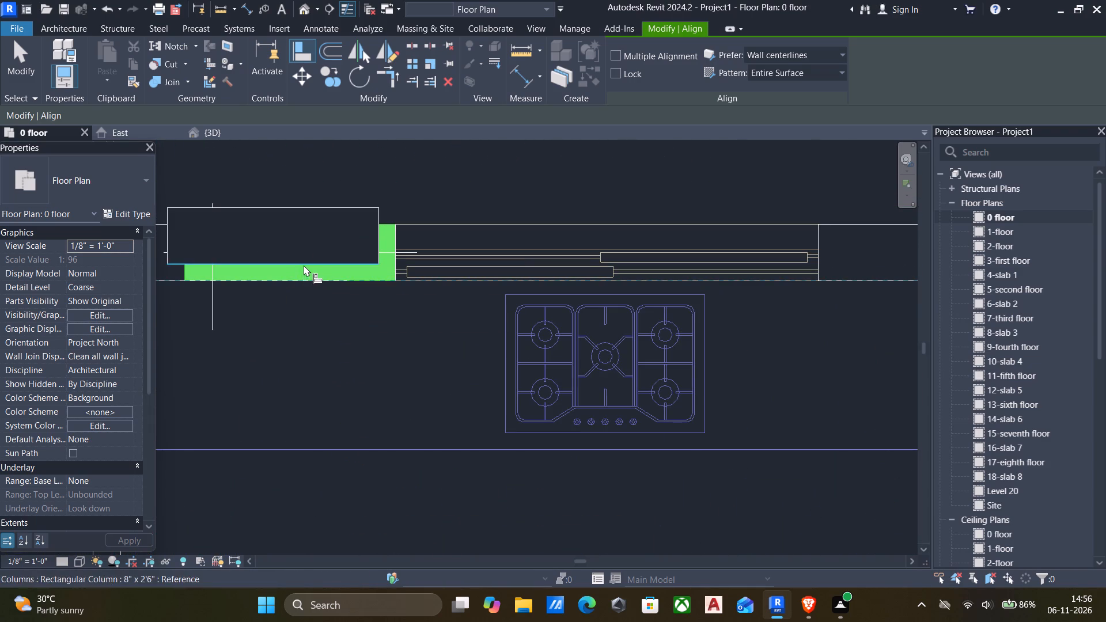
click(304, 265)
scroll(392, 245, up, 2)
click(396, 228)
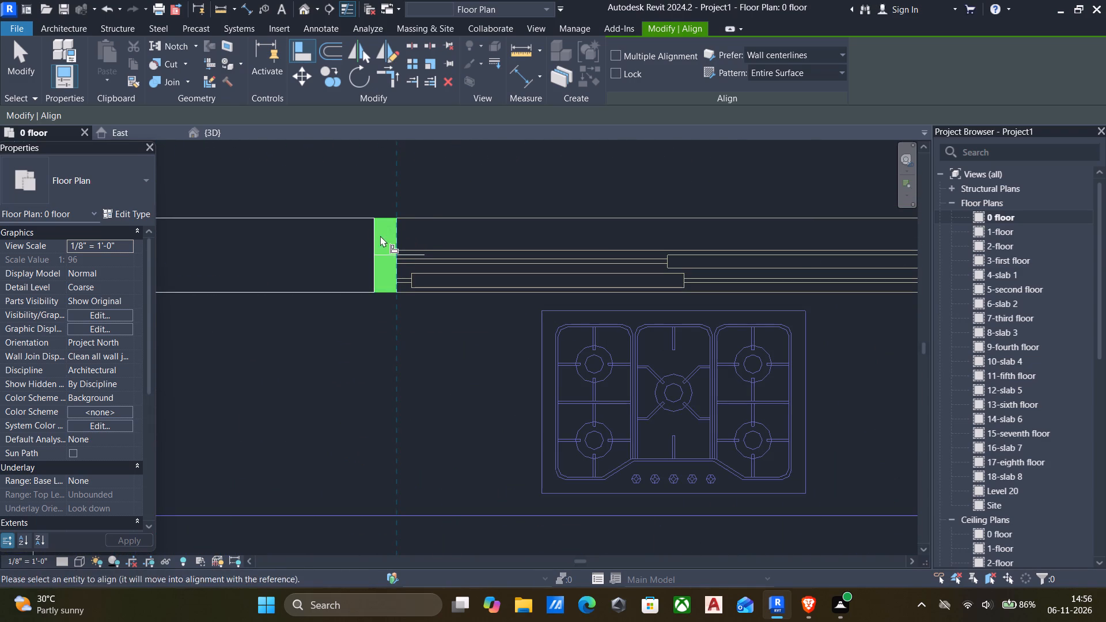
click(376, 238)
Align the 2' x 8" column at the outer corner of flat 17's 13'-1½" x 11'-10½" bedroom with two edges of its magenta mark.
scroll(380, 247, down, 20)
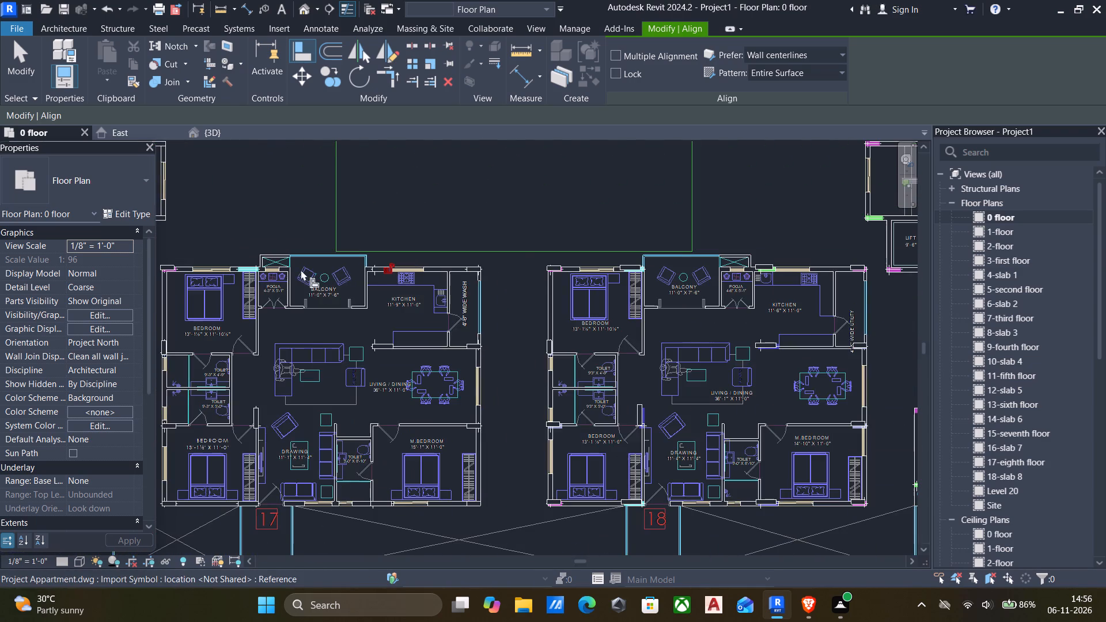
scroll(236, 271, up, 11)
scroll(271, 268, down, 7)
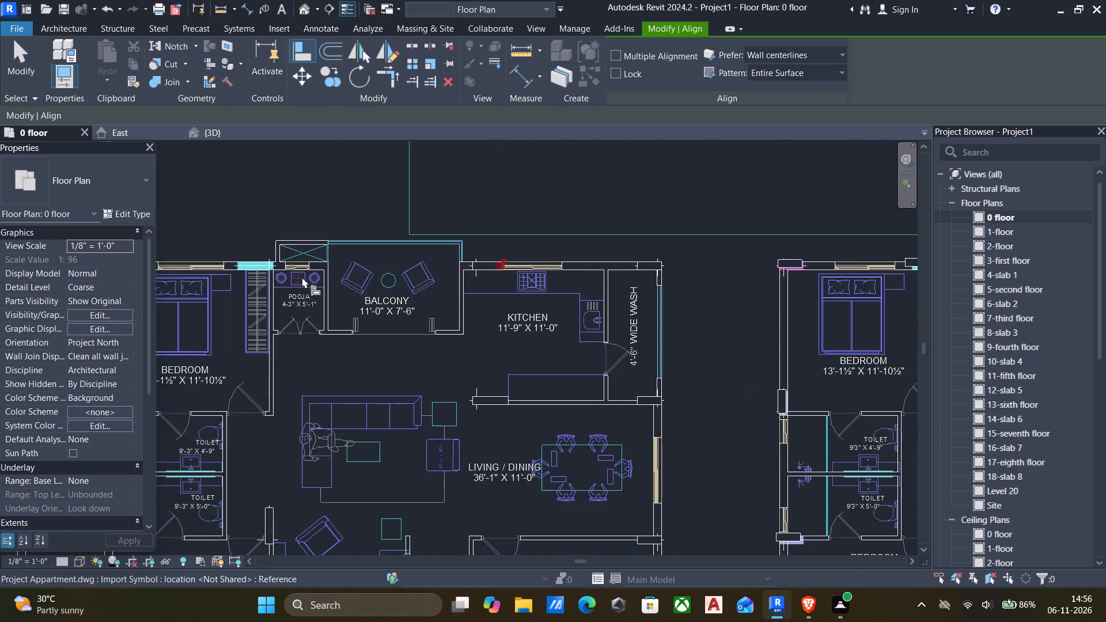
middle_drag(302, 277, 527, 263)
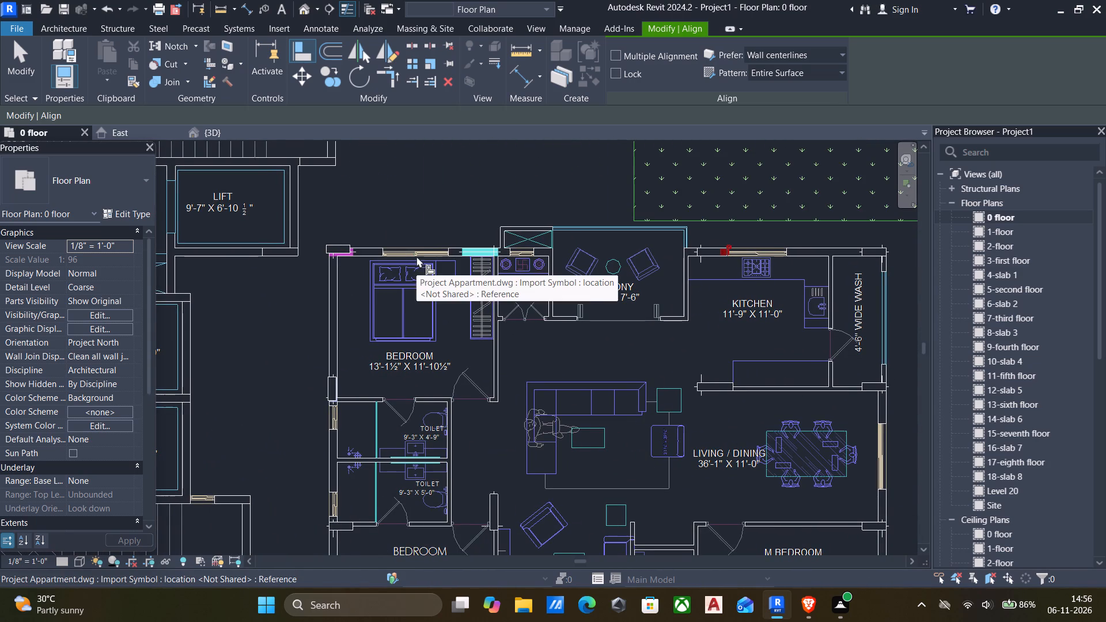
scroll(395, 251, up, 10)
click(297, 268)
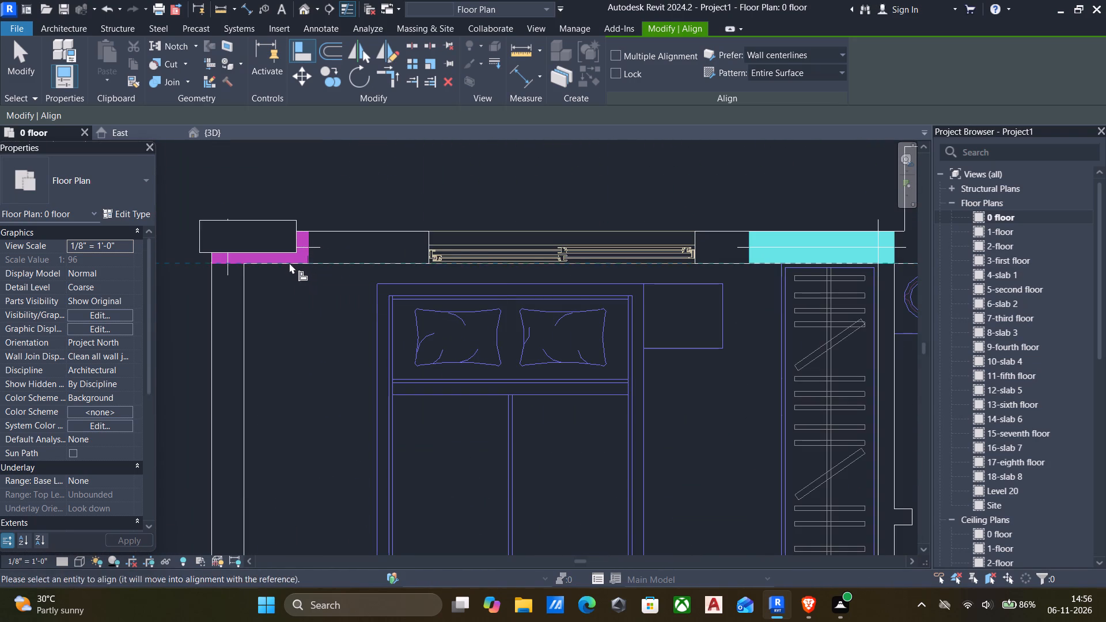
click(276, 255)
click(309, 252)
click(309, 253)
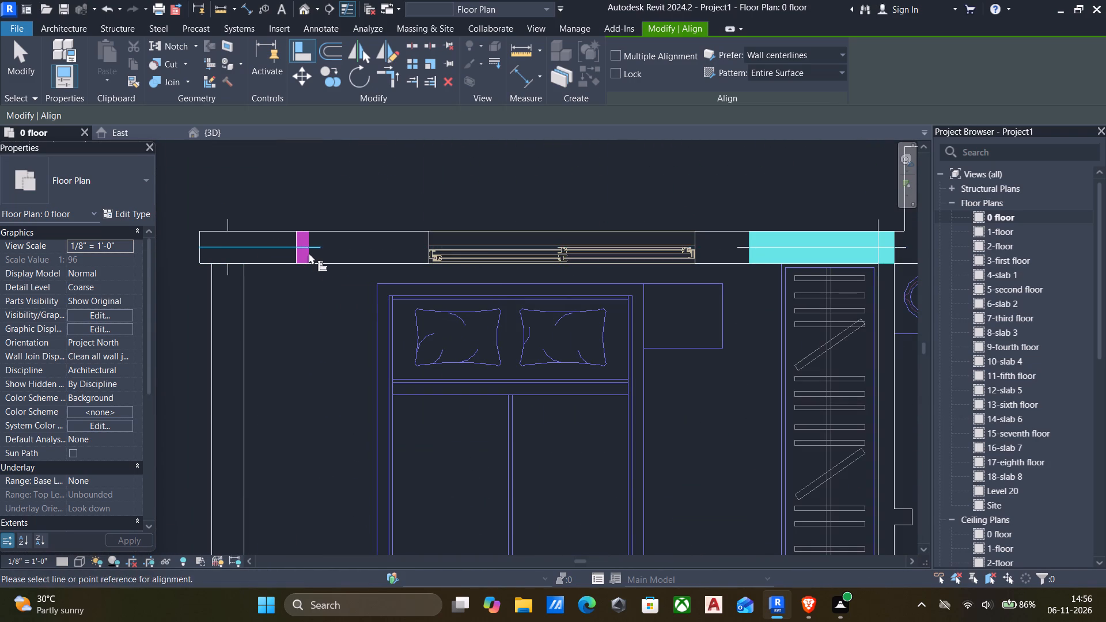
scroll(308, 253, up, 4)
click(309, 254)
click(287, 254)
Align the column where flat 17's bedroom-toilet wall meets the outer wall with two edges of its lavender mark.
scroll(312, 261, down, 2)
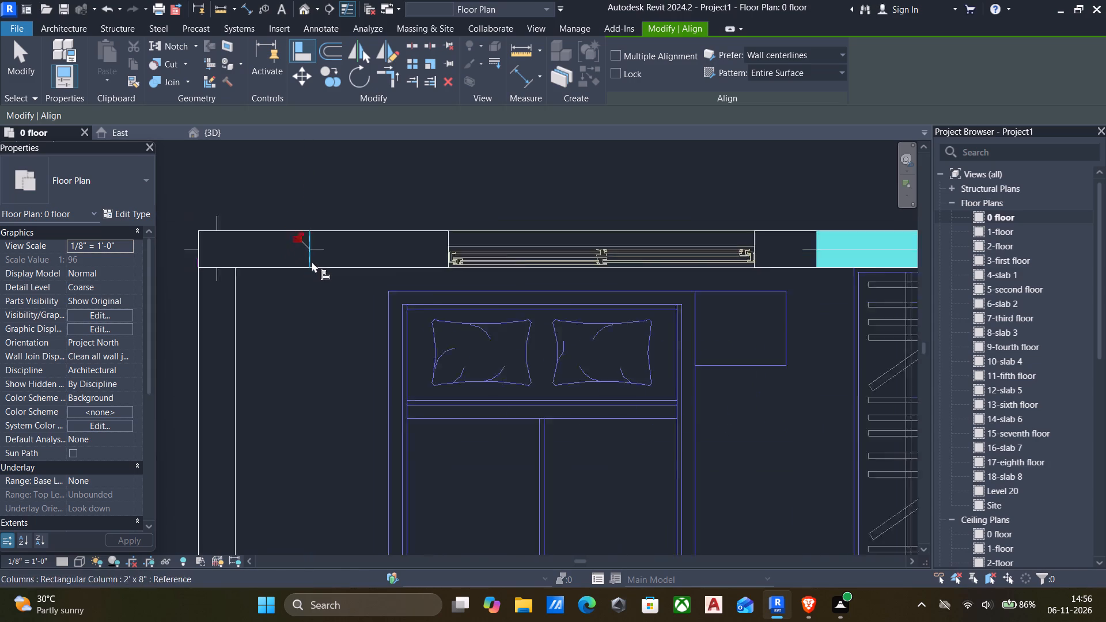
scroll(312, 261, down, 11)
scroll(494, 305, up, 1)
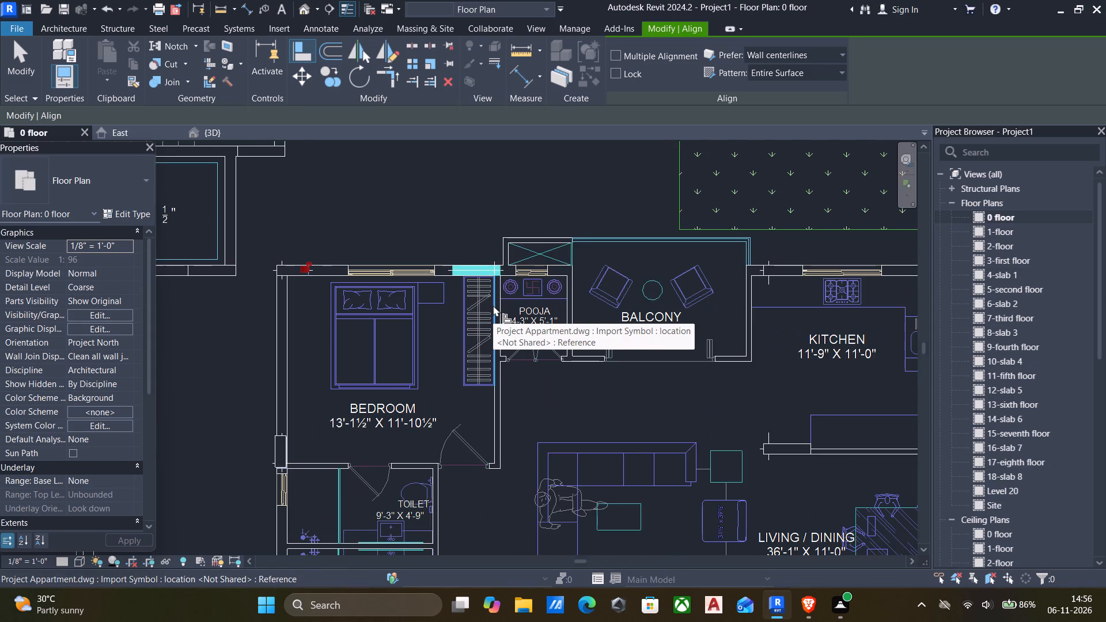
scroll(493, 305, down, 8)
middle_drag(525, 320, 524, 256)
scroll(445, 305, up, 5)
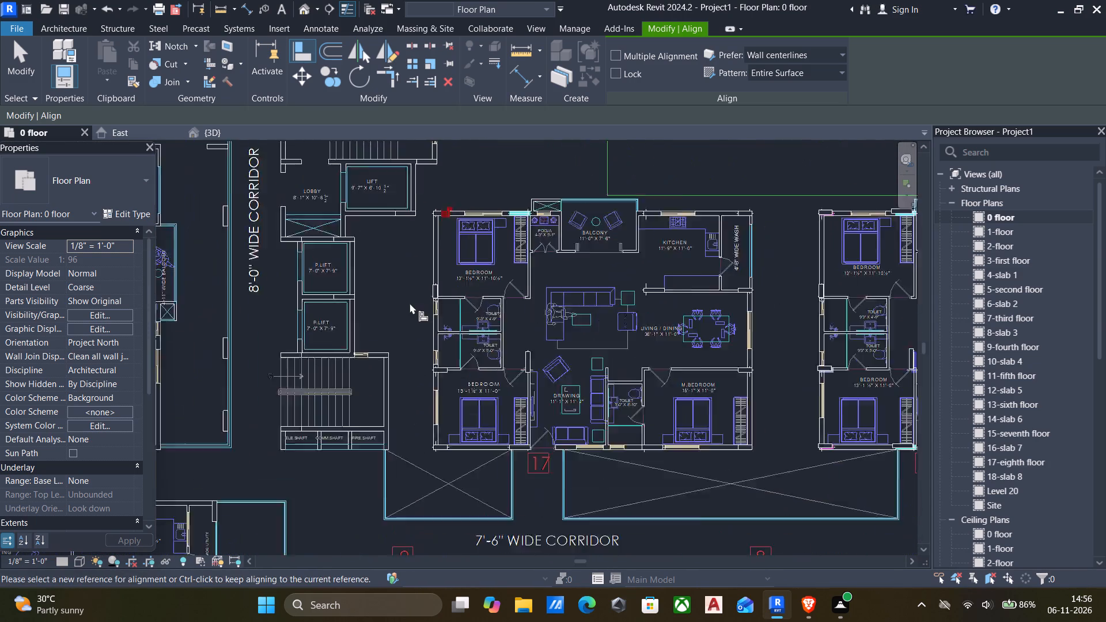
scroll(410, 303, up, 8)
scroll(492, 314, up, 5)
scroll(507, 266, up, 4)
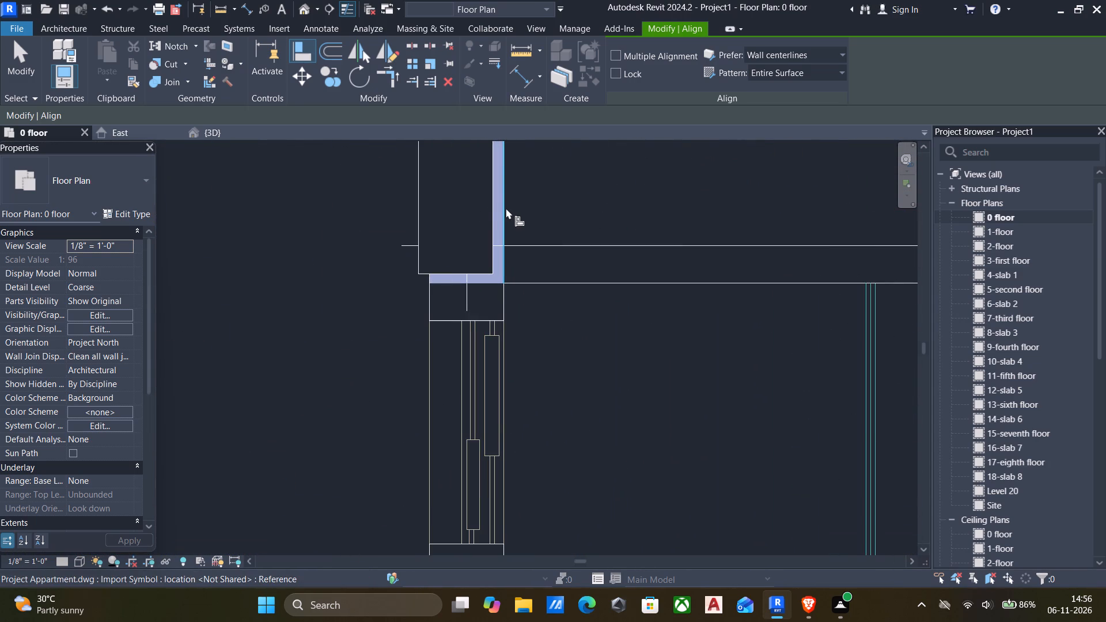
click(506, 208)
click(494, 206)
scroll(494, 287, up, 5)
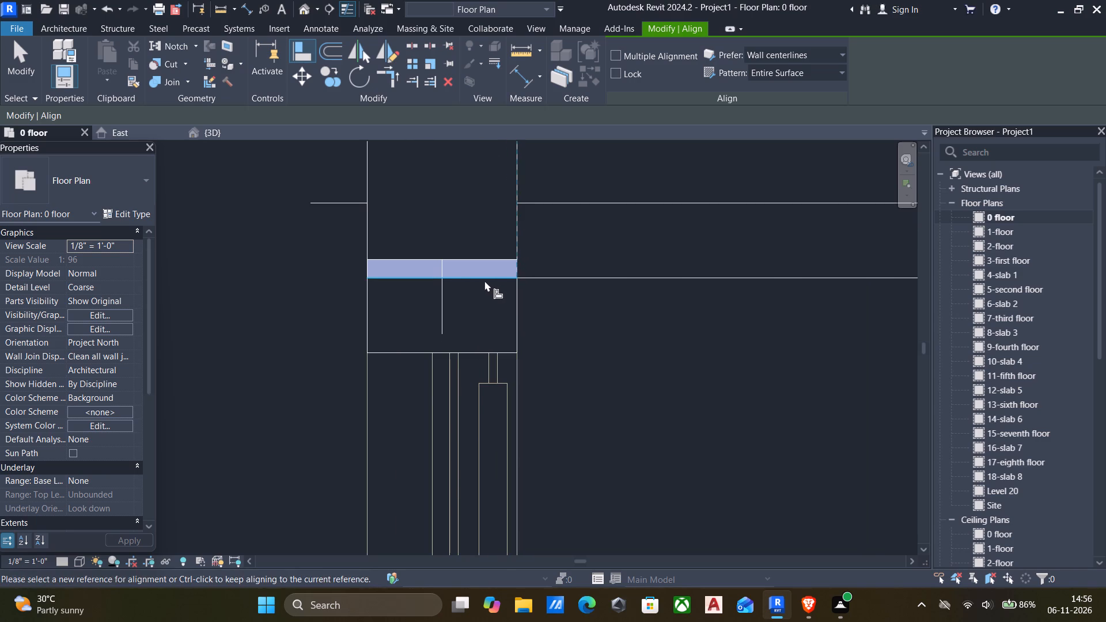
click(484, 280)
click(478, 261)
Examine flat 17 and the neighbouring plan areas for column marks still uncovered or columns not yet aligned, and end the Align command.
scroll(479, 266, down, 13)
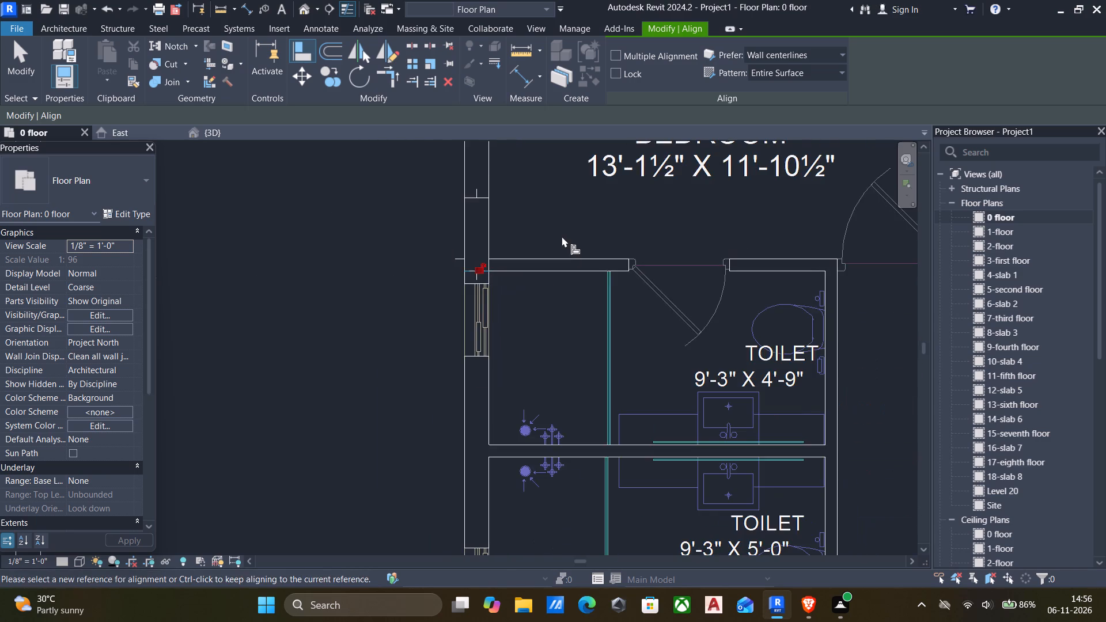
scroll(562, 236, down, 10)
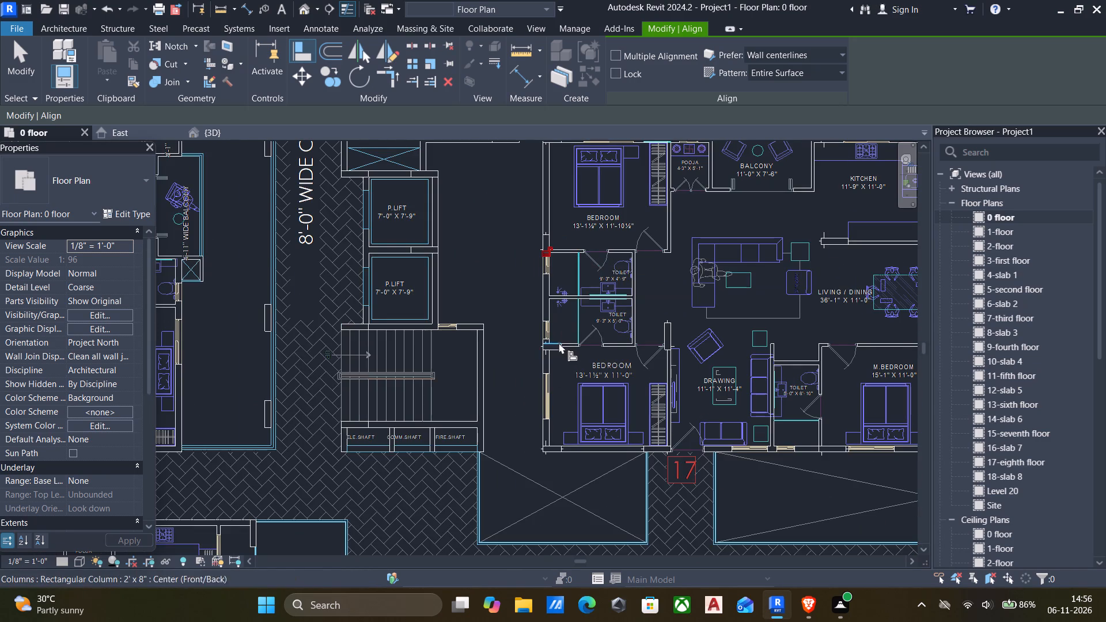
scroll(558, 342, up, 6)
scroll(539, 393, down, 6)
middle_drag(604, 387, 521, 327)
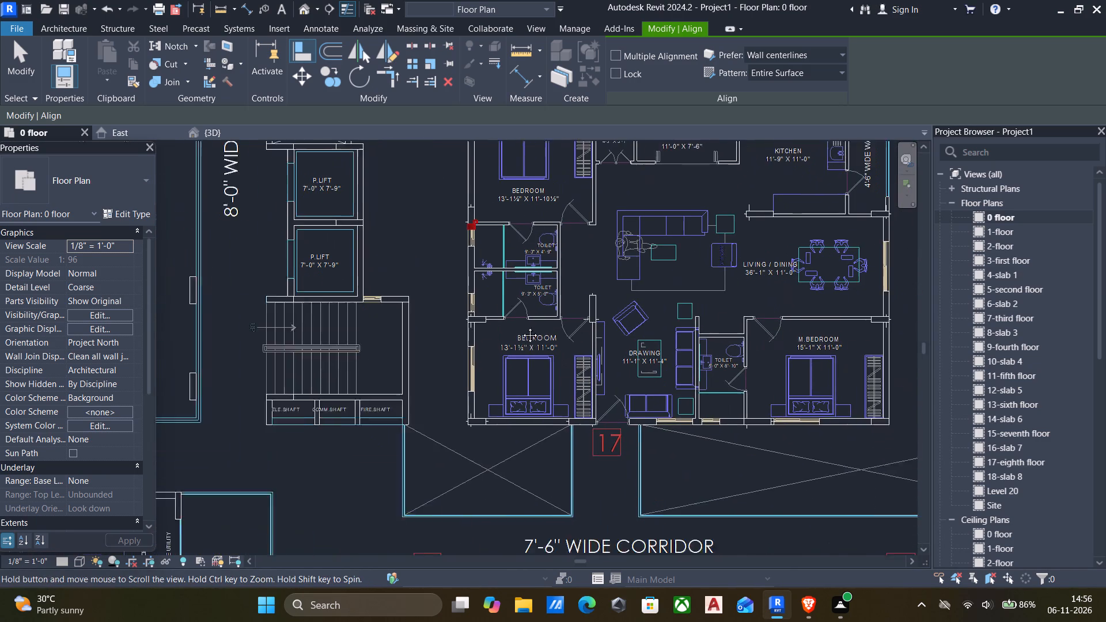
middle_drag(521, 327, 501, 322)
scroll(446, 408, up, 5)
scroll(622, 360, down, 5)
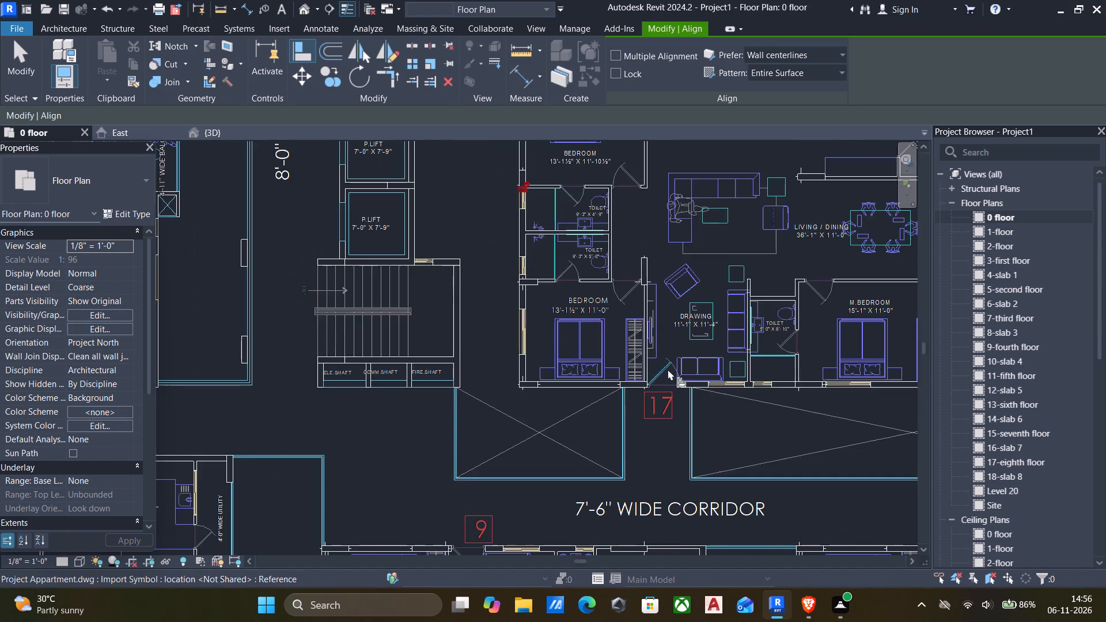
scroll(737, 381, up, 5)
scroll(771, 387, down, 7)
middle_drag(780, 388, 507, 342)
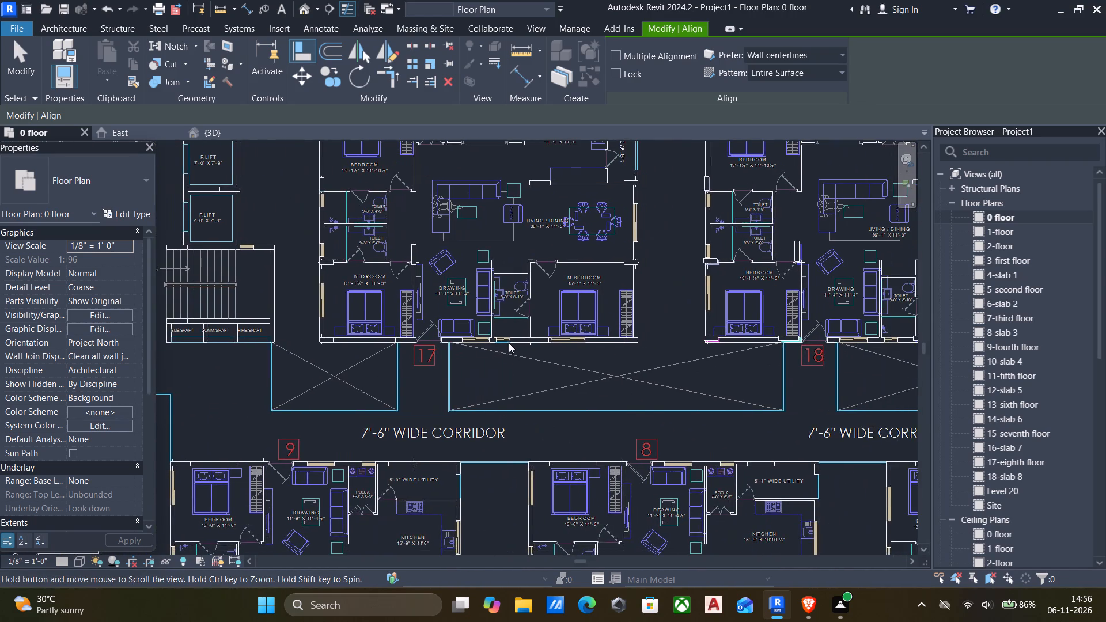
scroll(562, 310, up, 3)
scroll(585, 312, down, 5)
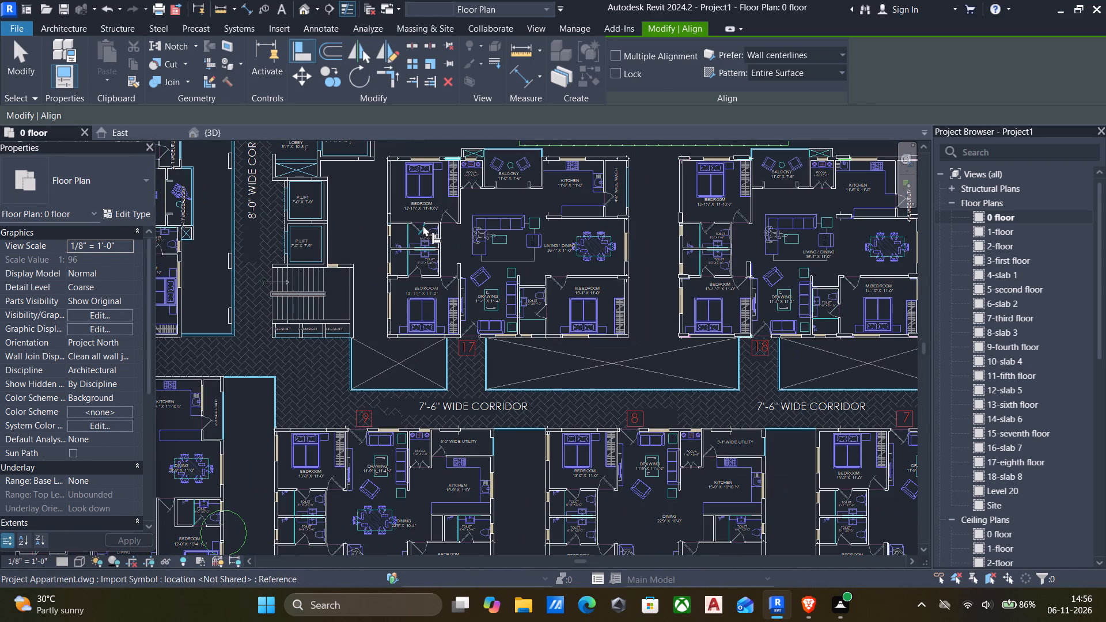
scroll(464, 241, up, 4)
scroll(463, 293, up, 5)
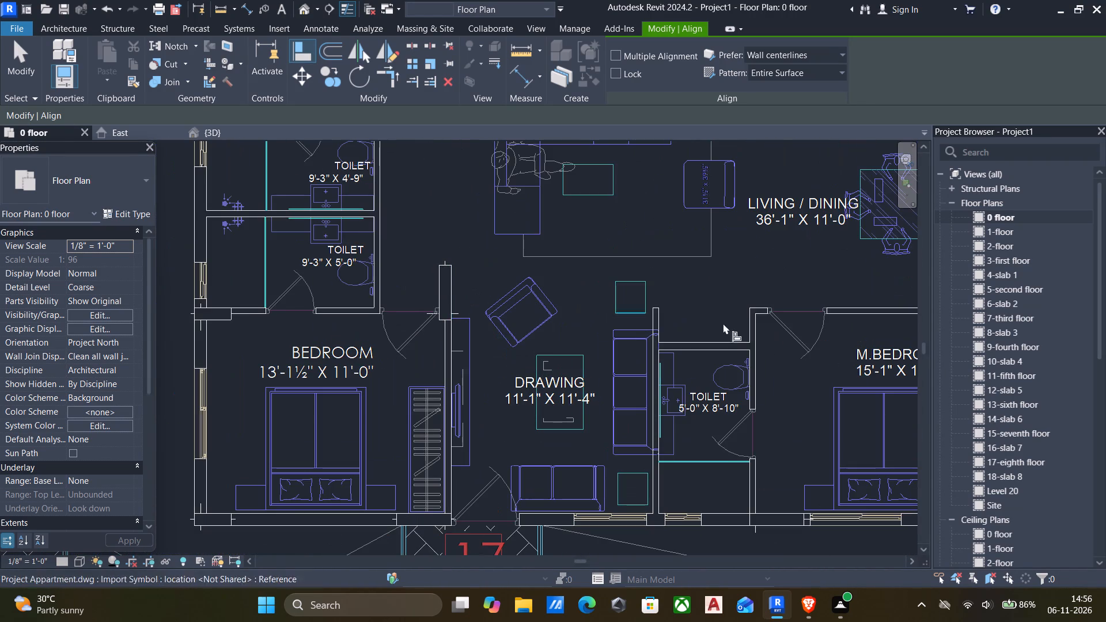
scroll(588, 308, down, 8)
scroll(272, 309, down, 1)
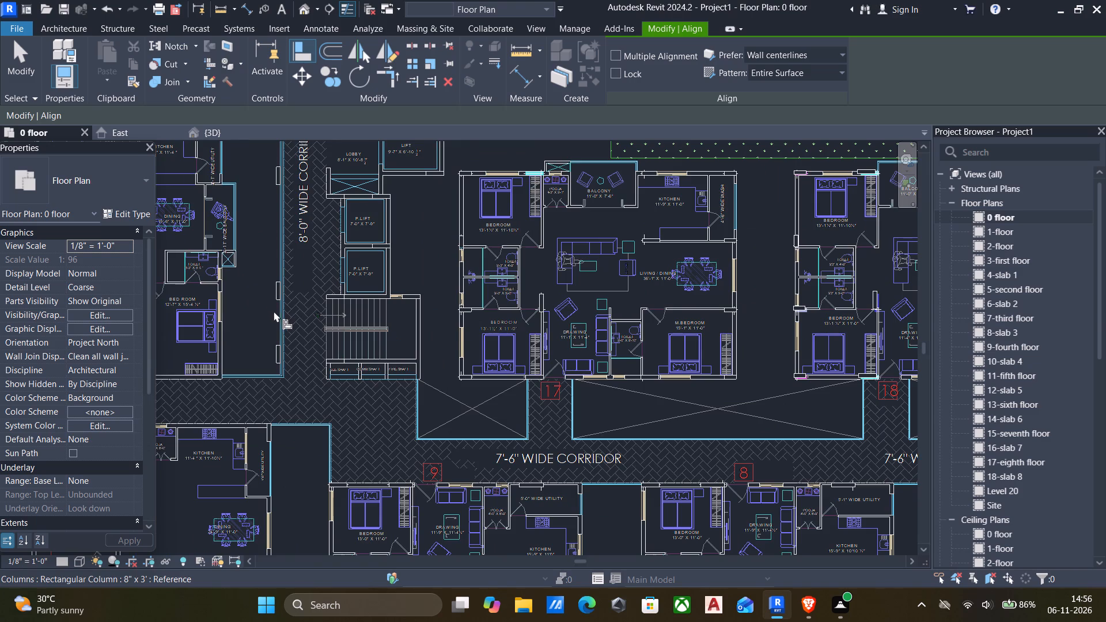
scroll(274, 311, down, 3)
scroll(630, 337, up, 4)
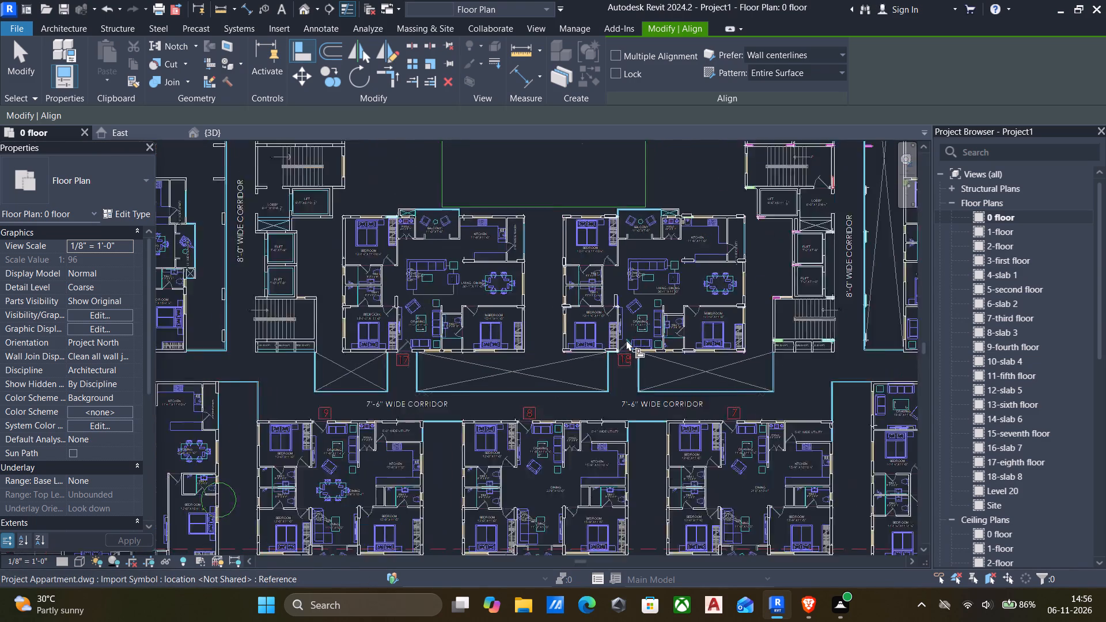
scroll(626, 340, up, 1)
scroll(410, 304, down, 4)
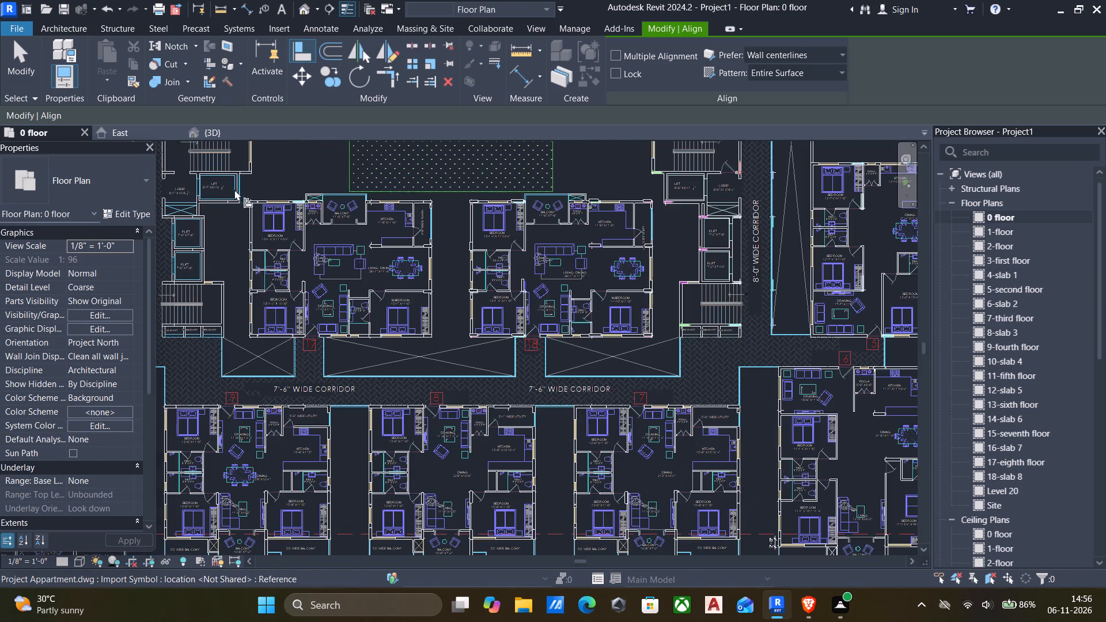
scroll(317, 194, up, 9)
scroll(252, 198, down, 1)
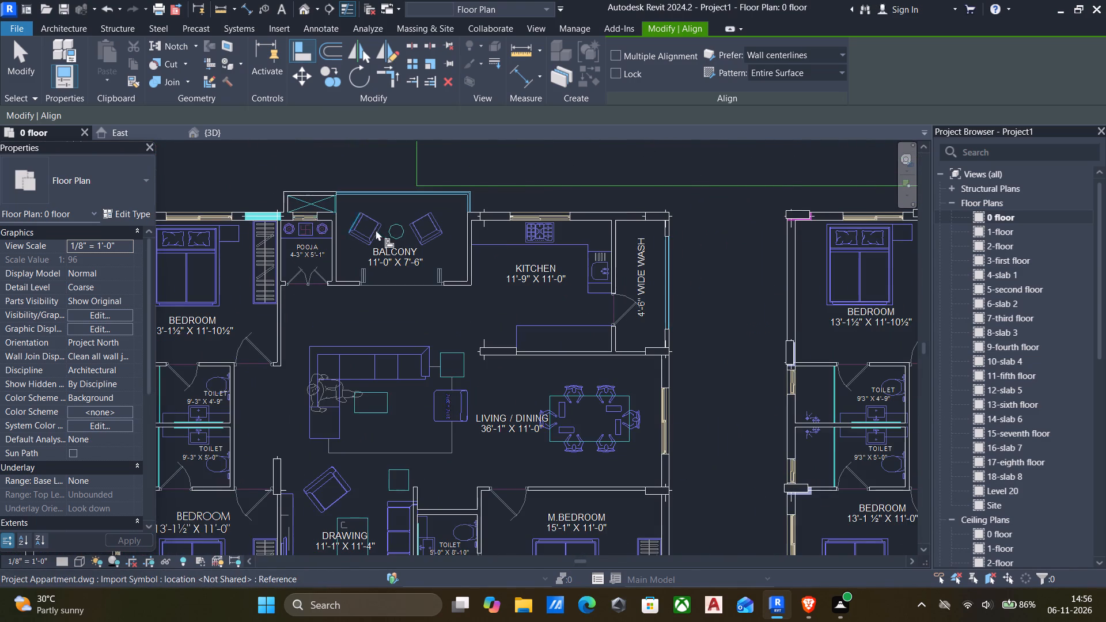
scroll(387, 245, down, 1)
middle_drag(387, 245, 586, 273)
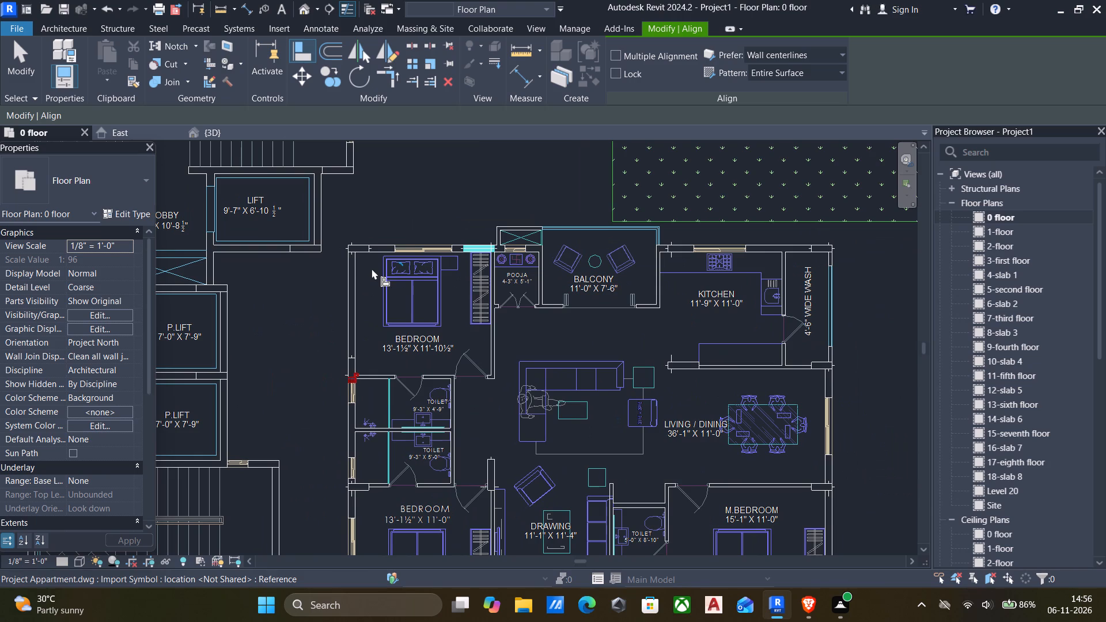
key(Escape)
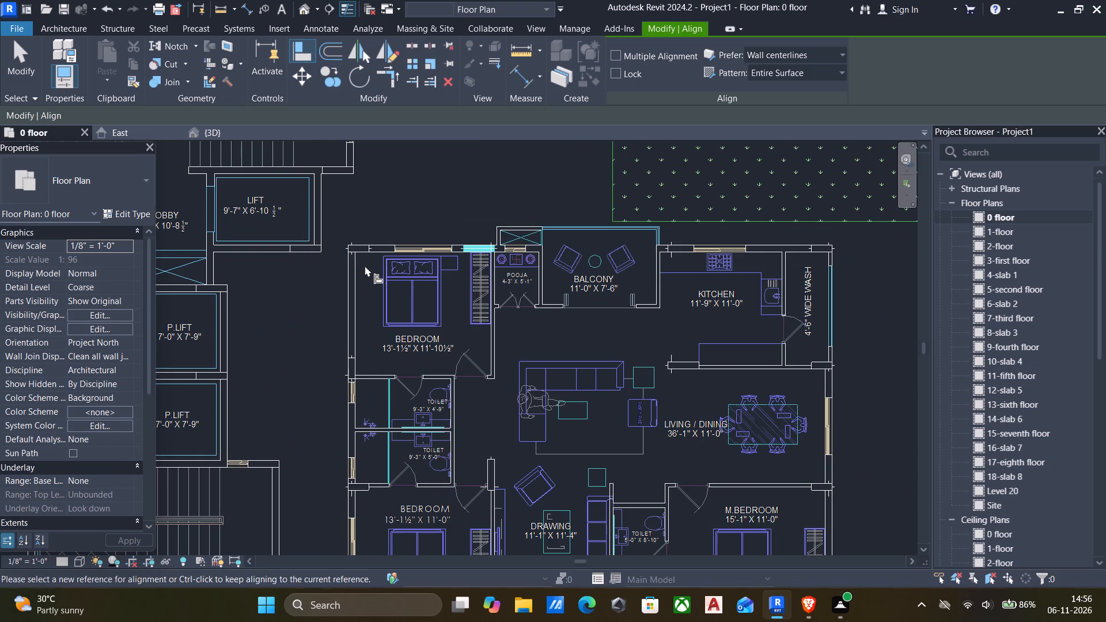
key(Escape)
Place an 8" x 3' rectangular architectural column on the cyan mark between flat 17's bedroom and pooja room on the outer wall.
scroll(483, 249, up, 1)
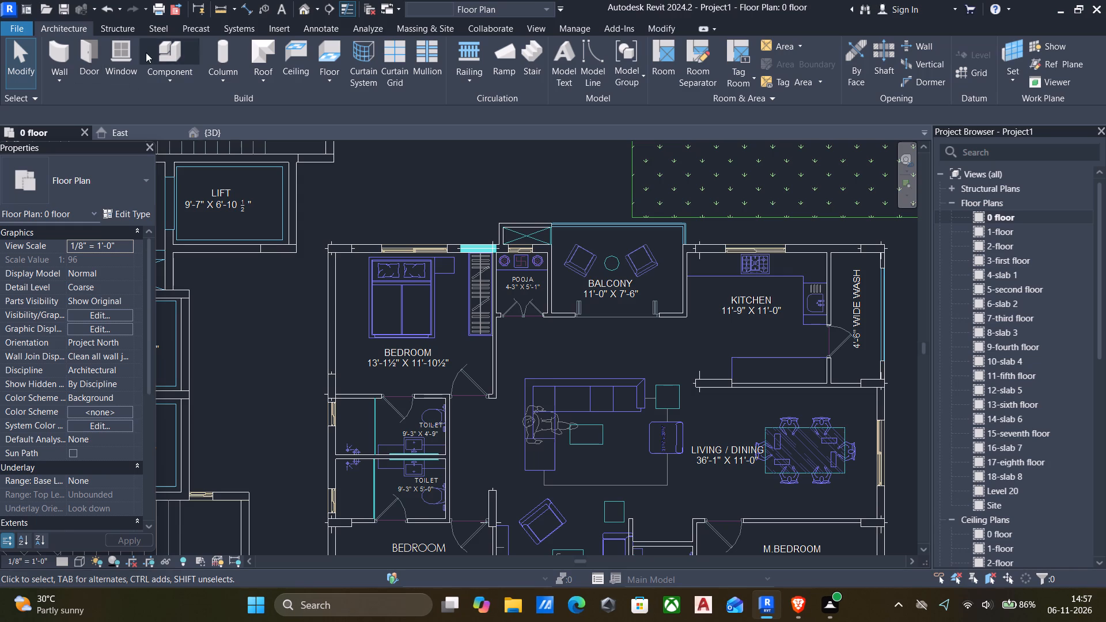
click(211, 74)
click(255, 128)
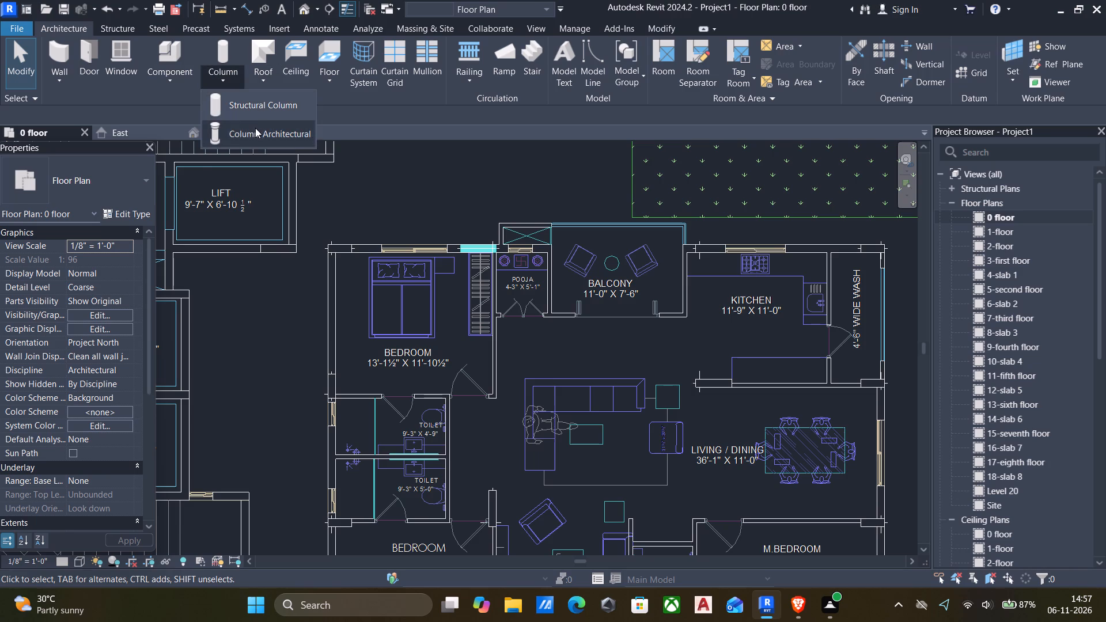
click(75, 174)
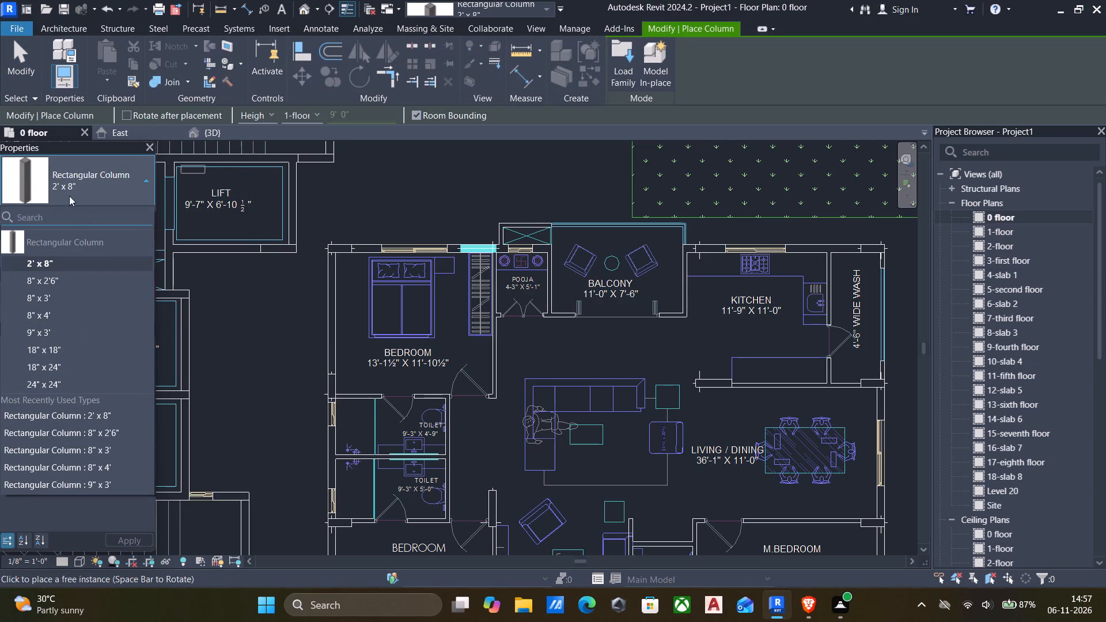
click(47, 295)
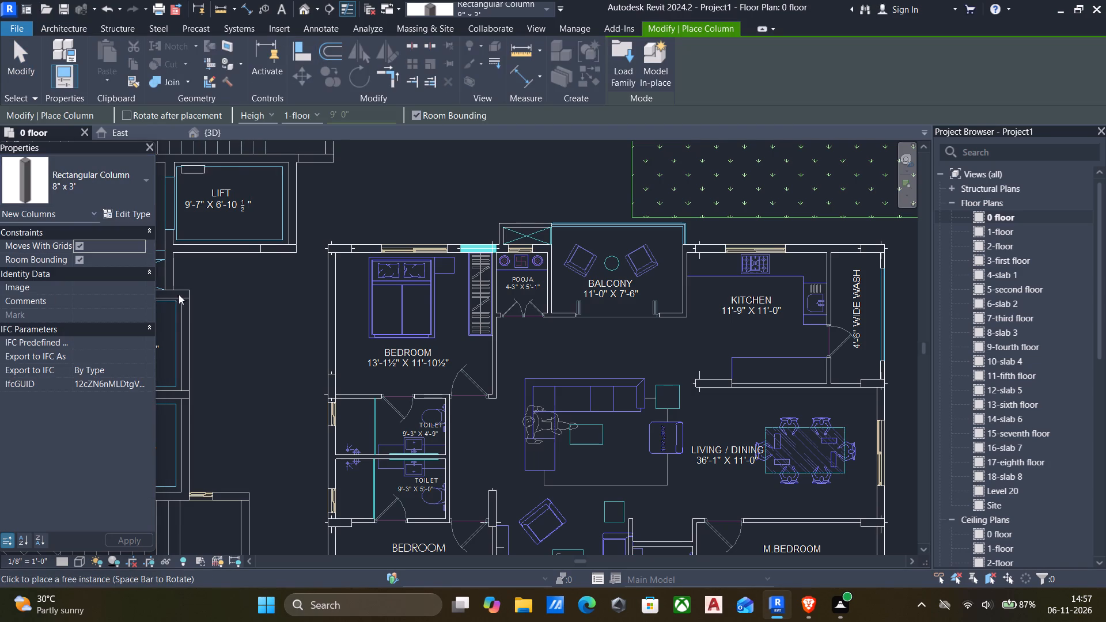
scroll(469, 261, up, 6)
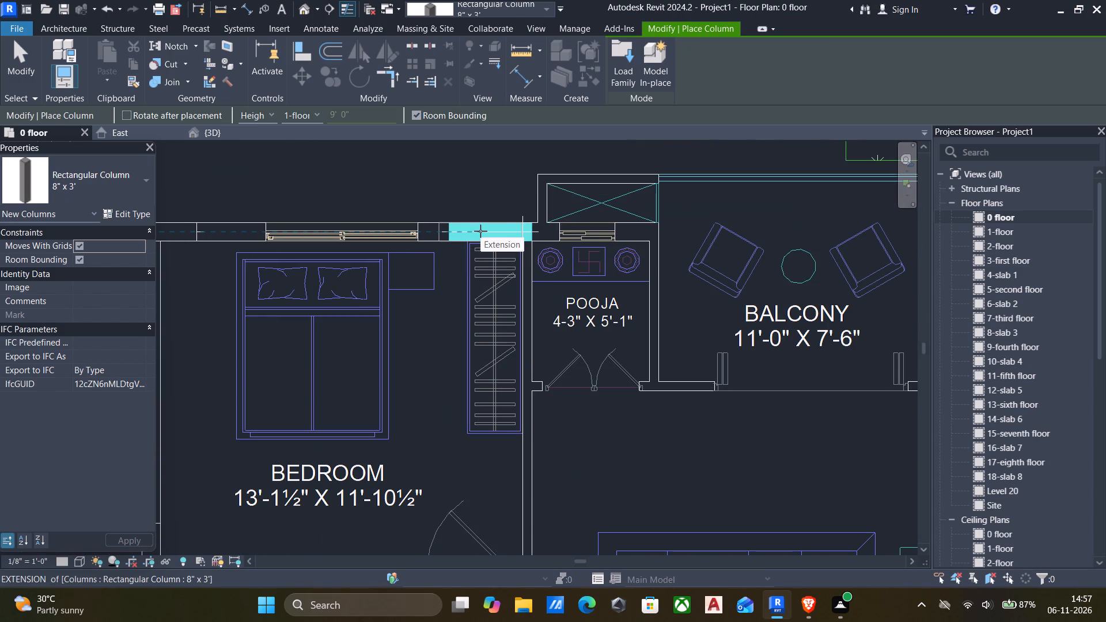
scroll(480, 230, up, 4)
click(493, 225)
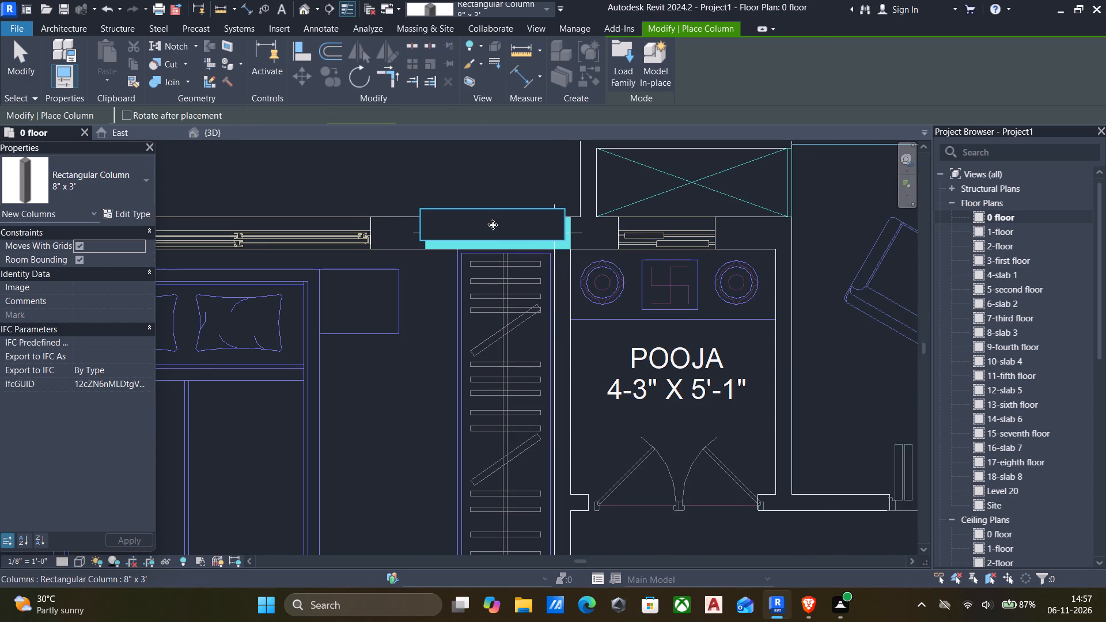
key(Escape)
Align the 8" x 3' column between flat 17's bedroom and pooja room with two edges of its cyan mark.
key(a)
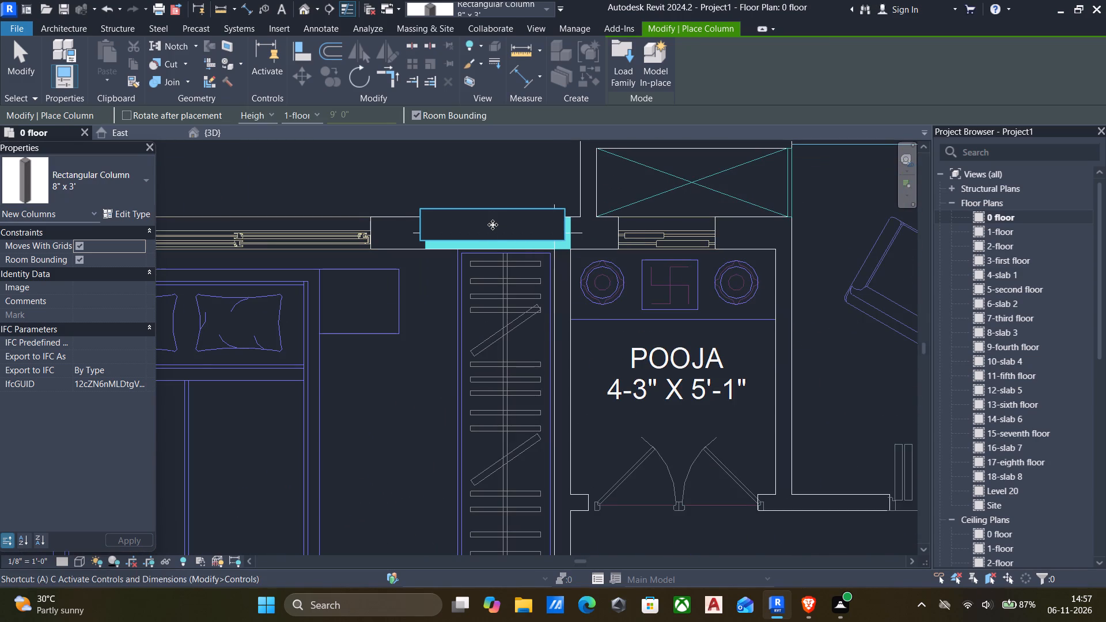
key(l)
scroll(493, 225, up, 4)
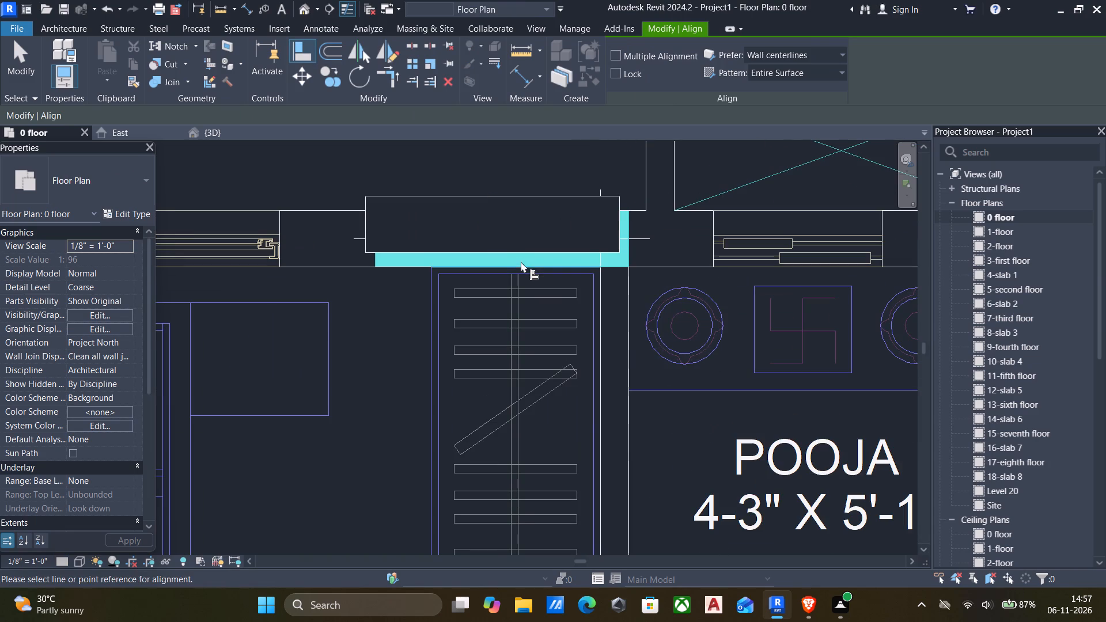
scroll(406, 268, up, 3)
click(404, 267)
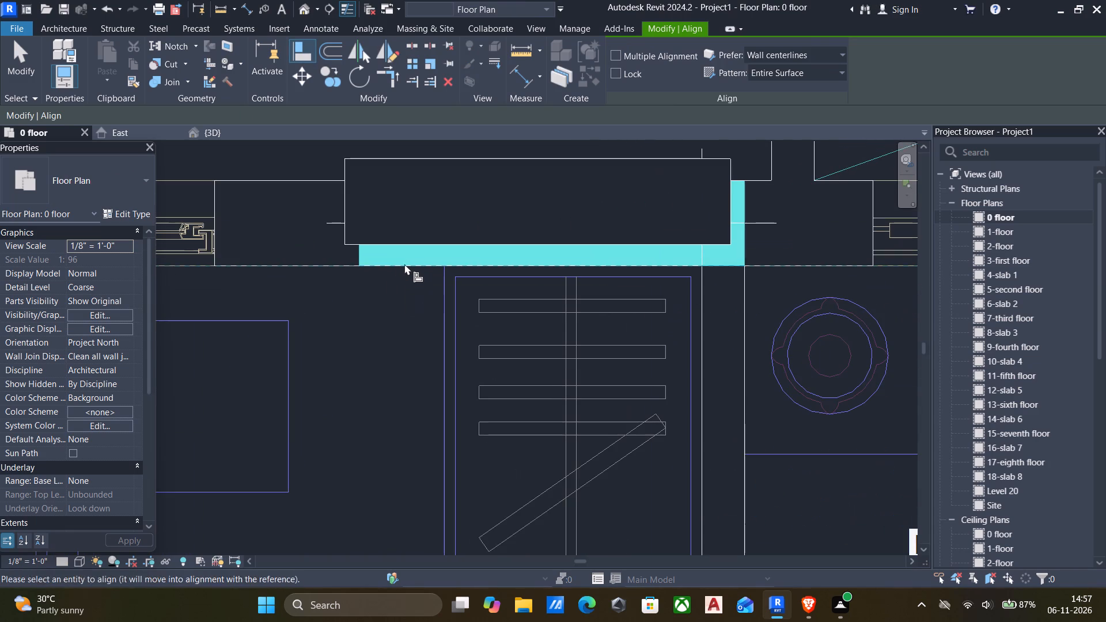
click(407, 250)
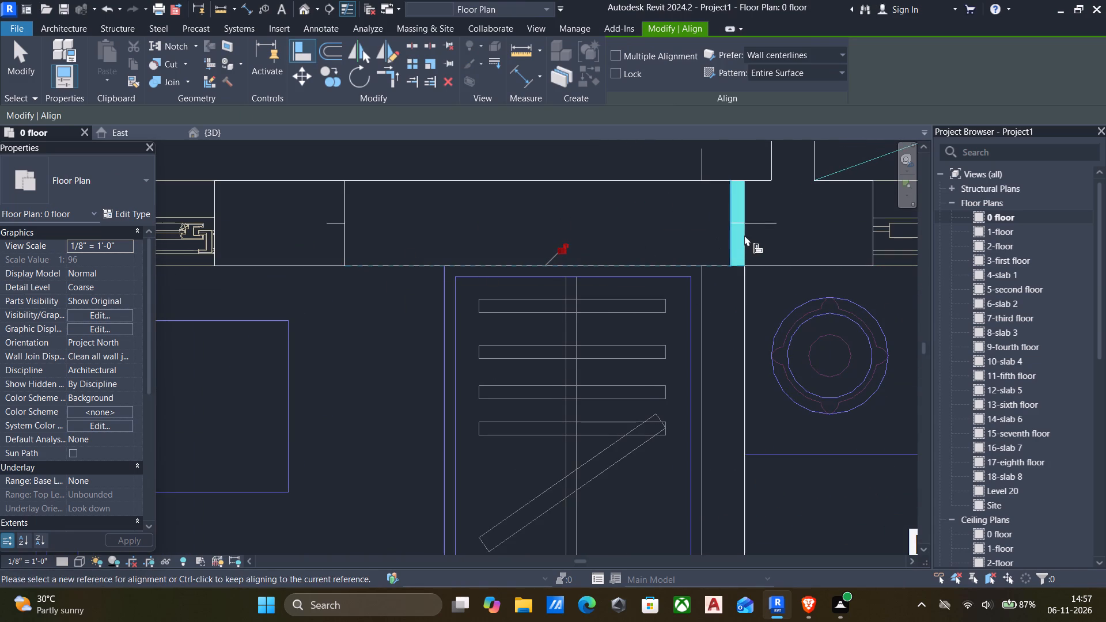
click(744, 235)
click(733, 237)
Align the 2' x 8" column at the outer corner of flat 18's 13'-1½" x 11'-10½" bedroom with two edges of its magenta mark.
scroll(731, 237, down, 4)
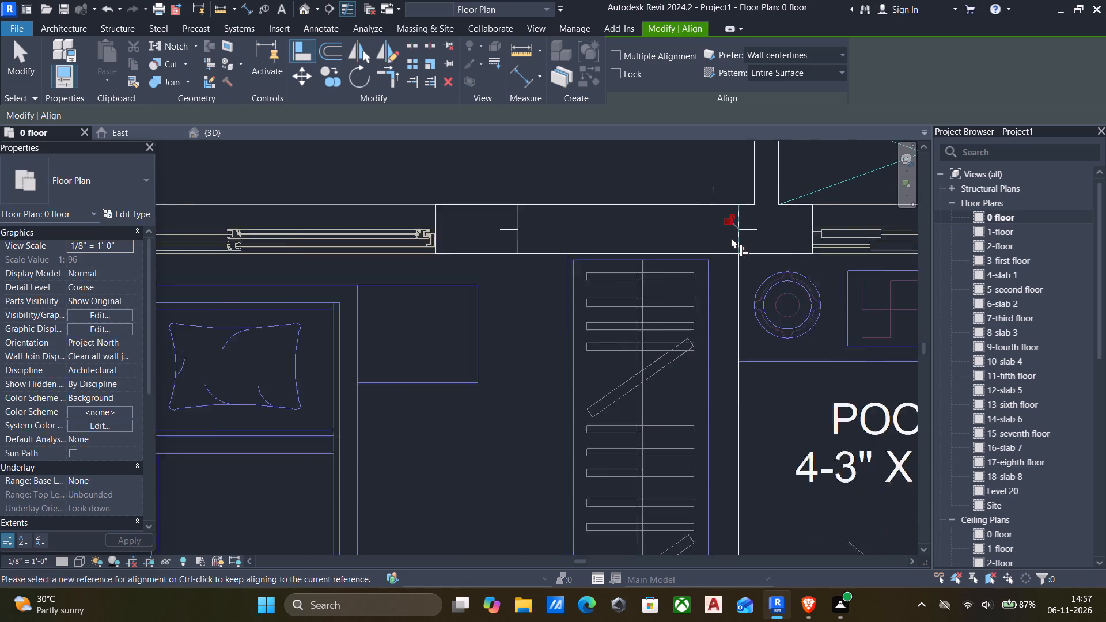
scroll(731, 237, down, 3)
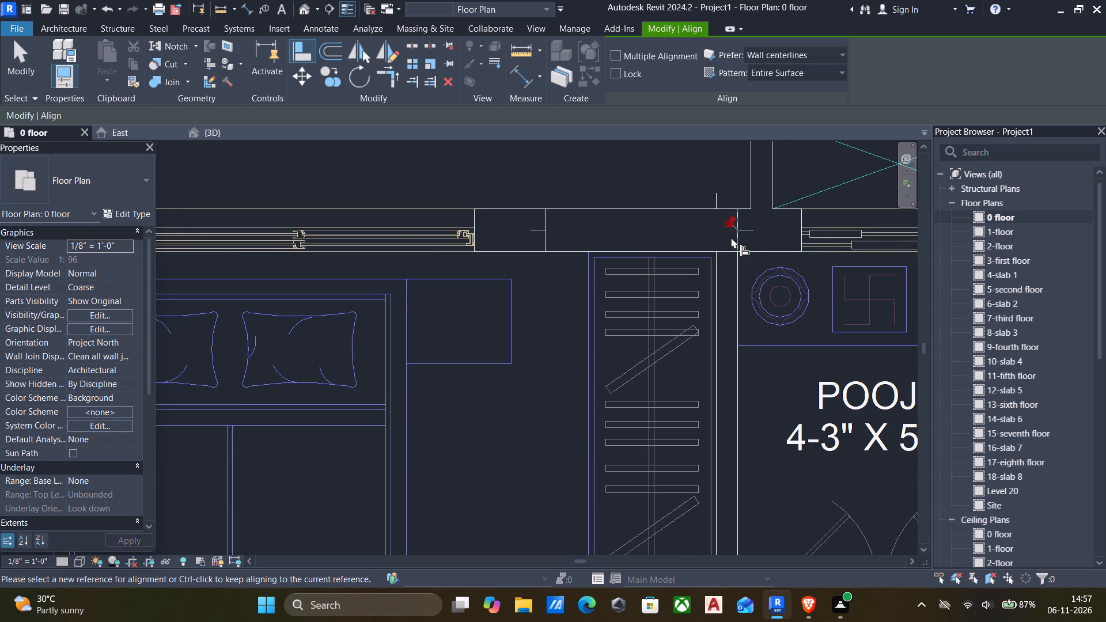
scroll(731, 237, down, 5)
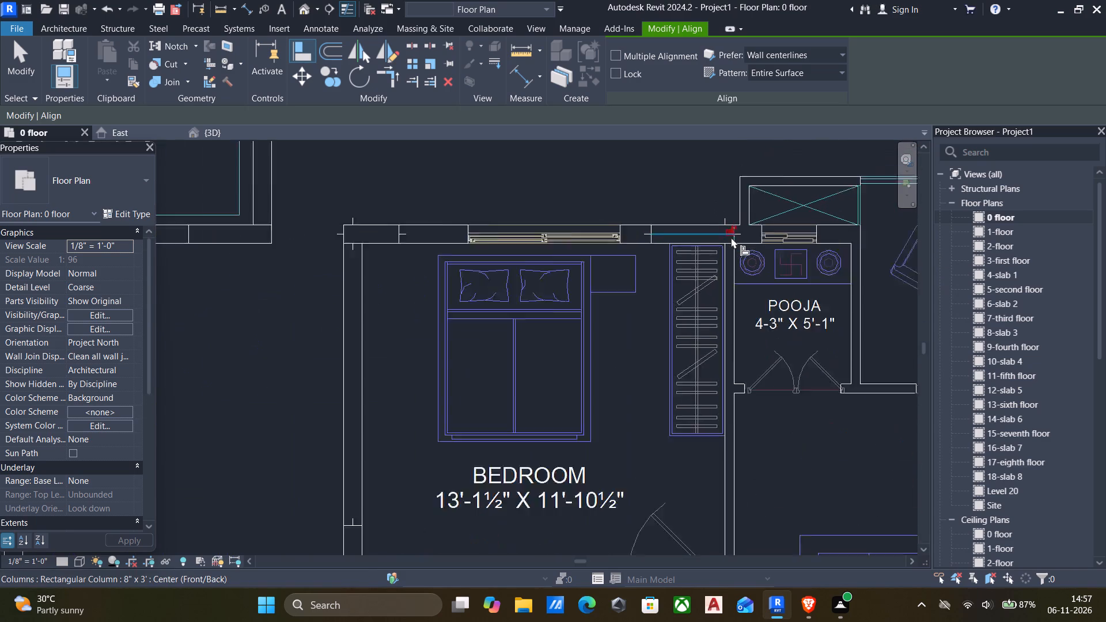
scroll(731, 237, down, 7)
scroll(749, 284, down, 7)
middle_drag(750, 289, 676, 289)
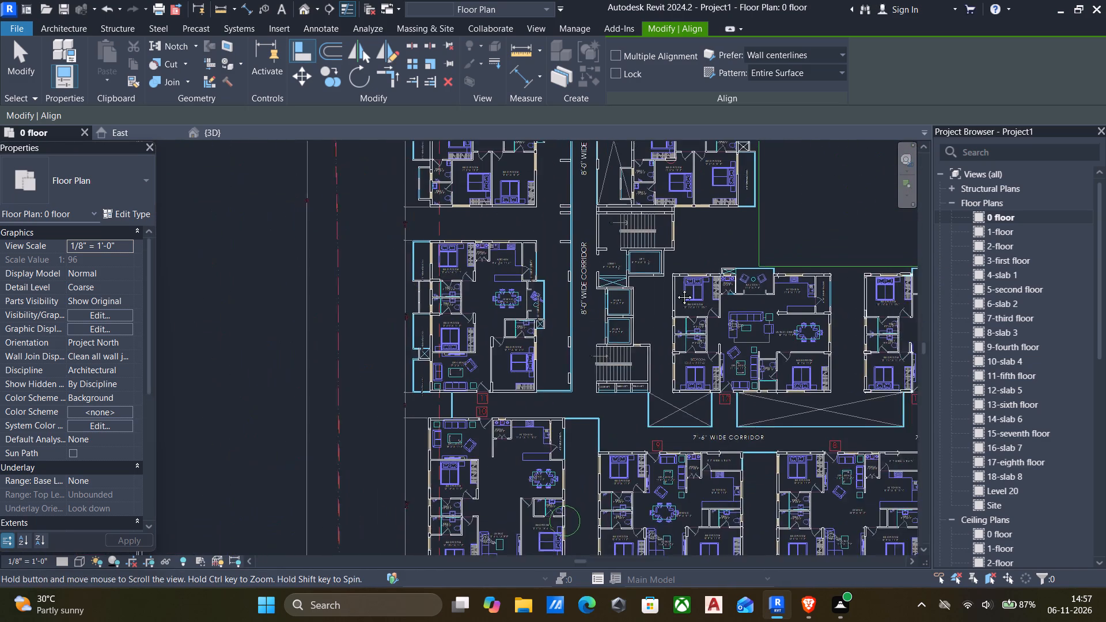
middle_drag(676, 289, 331, 251)
scroll(484, 241, up, 18)
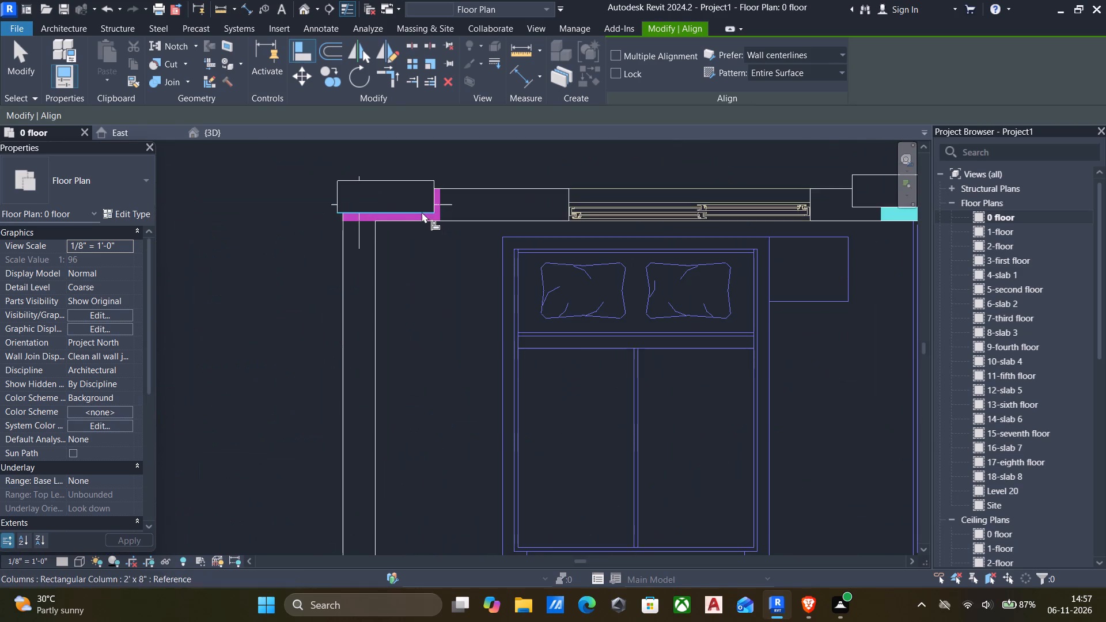
scroll(422, 212, up, 6)
click(408, 223)
click(408, 207)
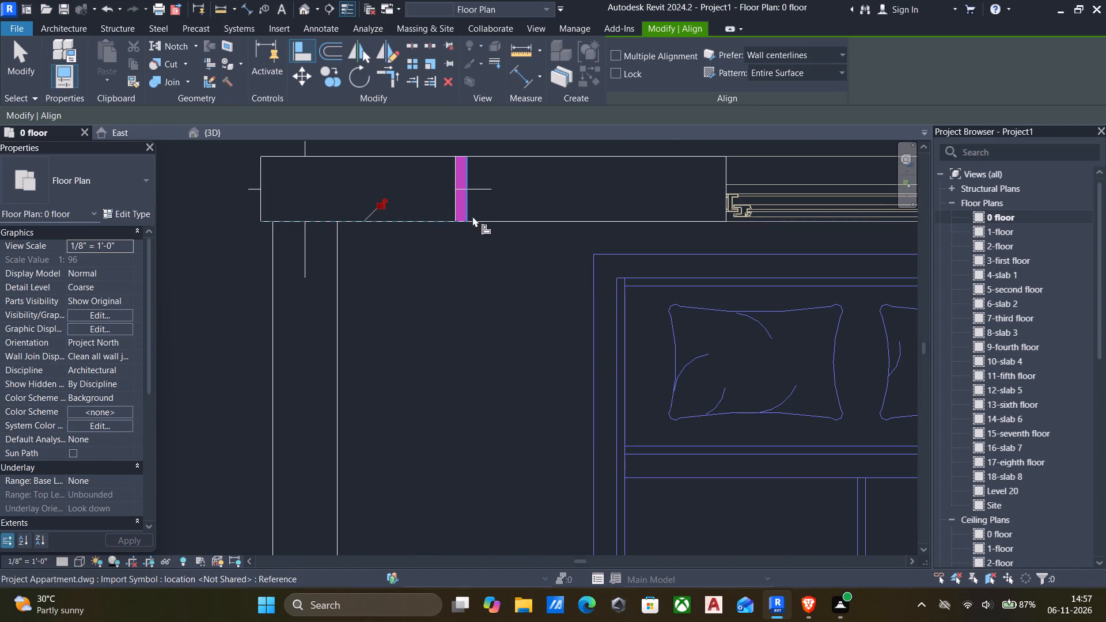
click(464, 208)
click(453, 204)
Align the column where flat 18's bedroom-balcony wall meets the outer wall with two edges of its cyan mark.
scroll(474, 217, down, 7)
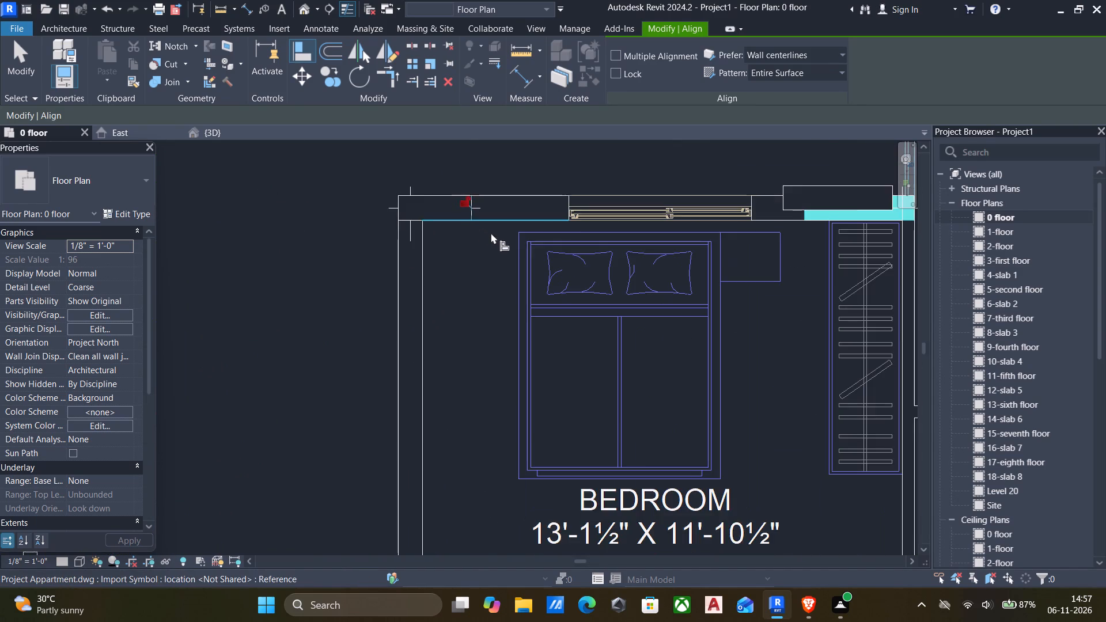
scroll(612, 237, down, 6)
scroll(742, 236, up, 6)
scroll(786, 212, up, 5)
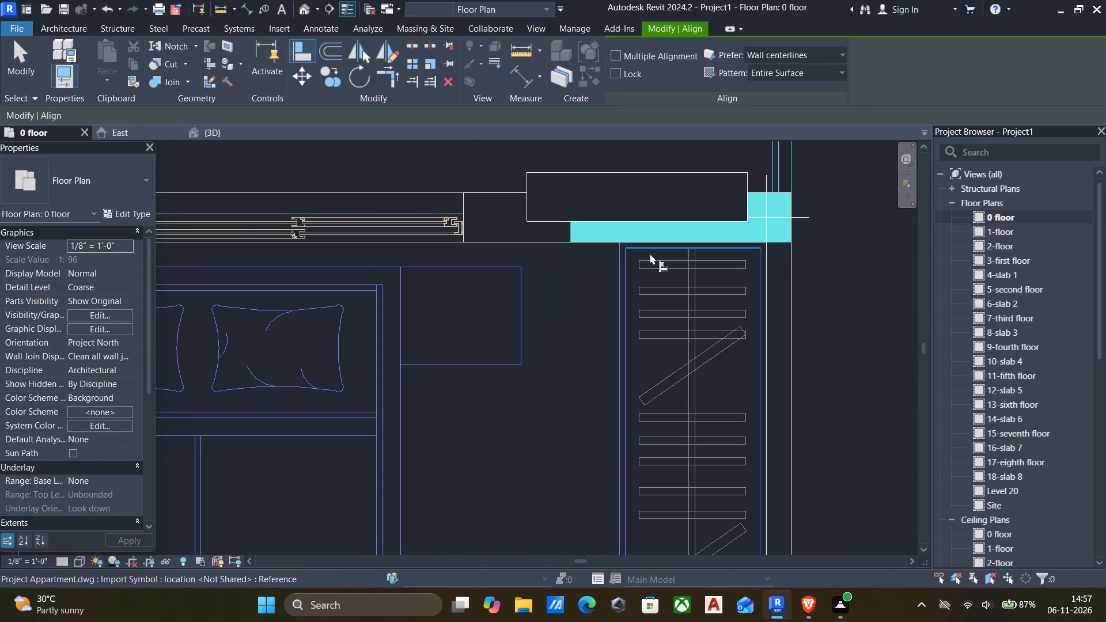
scroll(619, 248, up, 3)
click(592, 242)
click(580, 213)
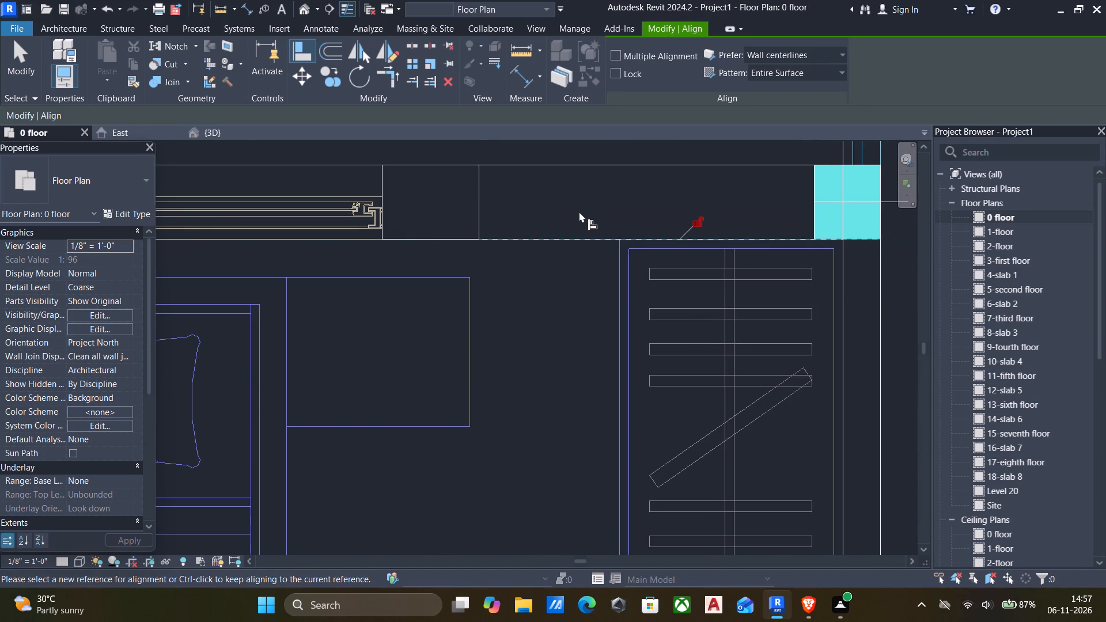
scroll(628, 226, down, 5)
scroll(779, 233, up, 4)
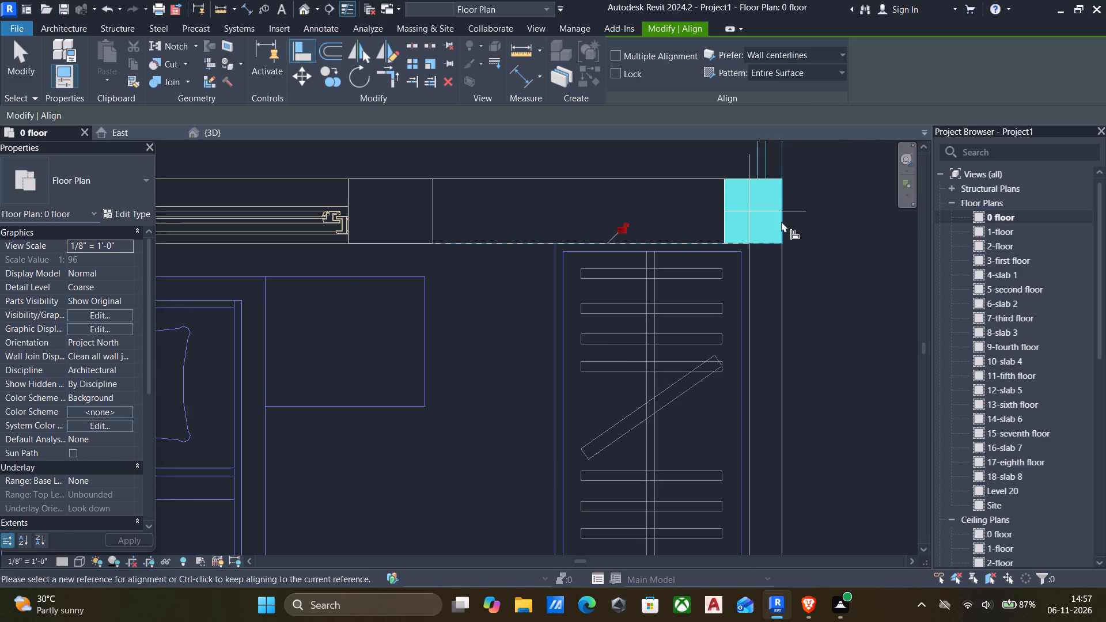
click(781, 221)
click(721, 227)
Align the column where flat 18's upper bedroom-toilet wall meets the outer wall with two edges of its lavender mark.
scroll(714, 242, down, 7)
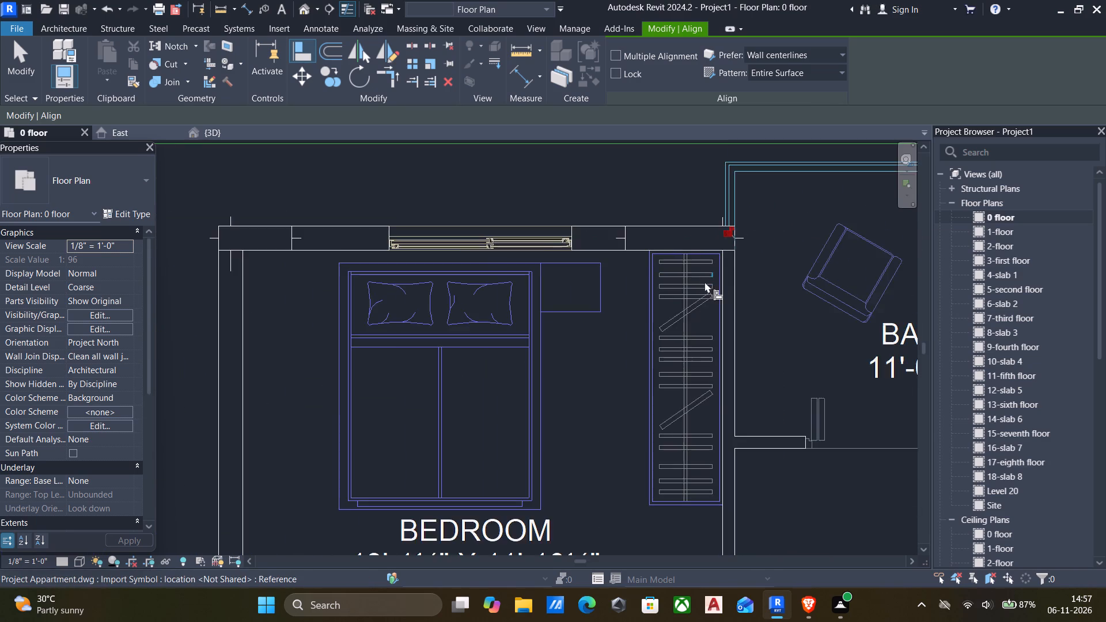
scroll(701, 281, down, 10)
scroll(571, 419, up, 9)
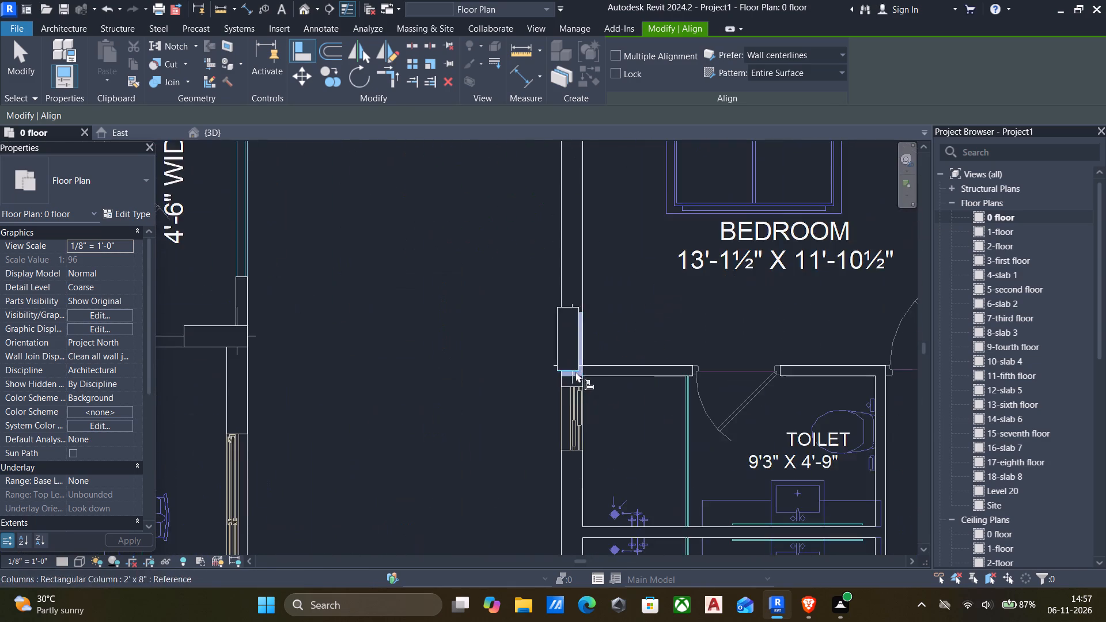
scroll(593, 344, up, 5)
click(573, 328)
click(563, 324)
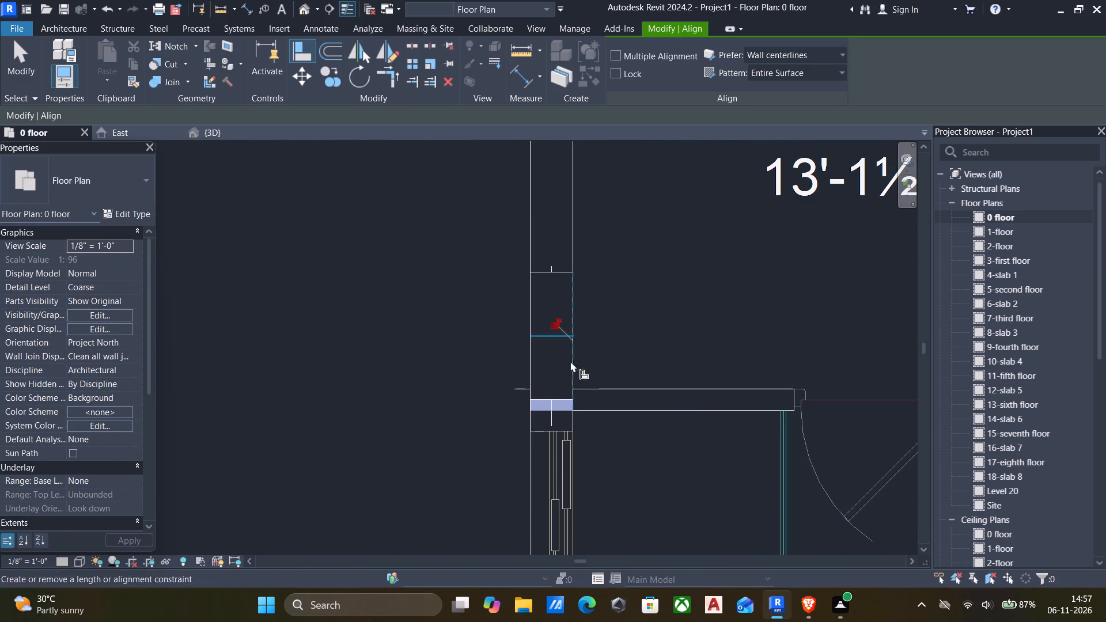
scroll(561, 420, up, 5)
click(556, 405)
click(561, 376)
Align the column on the outer wall beside flat 18's pooja room and kitchen sink with two edges of its green mark.
scroll(563, 380, down, 7)
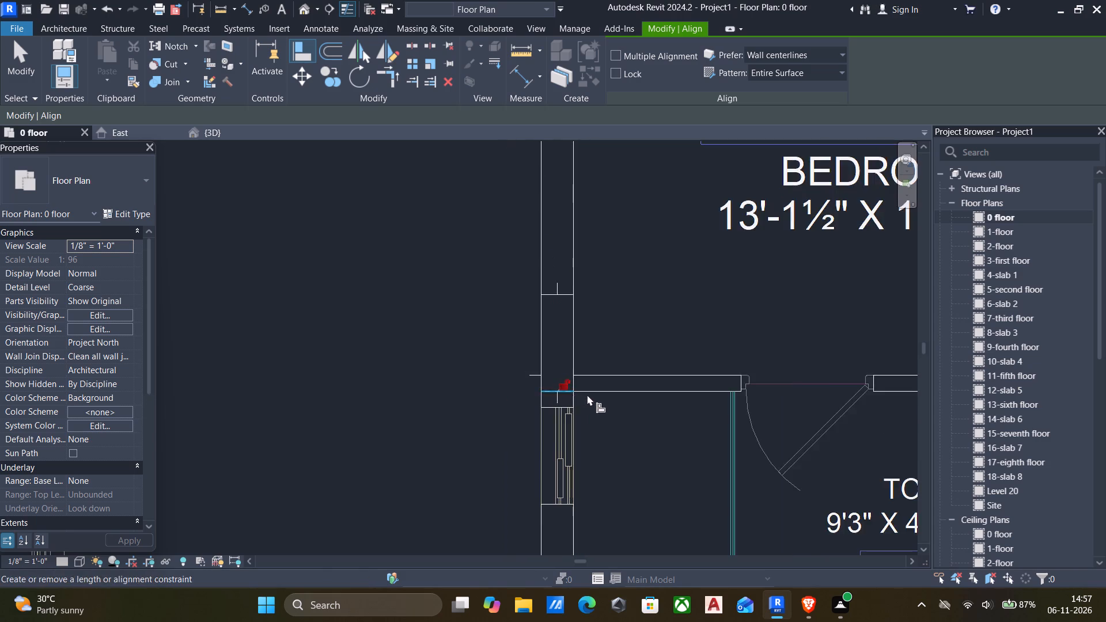
scroll(587, 395, down, 13)
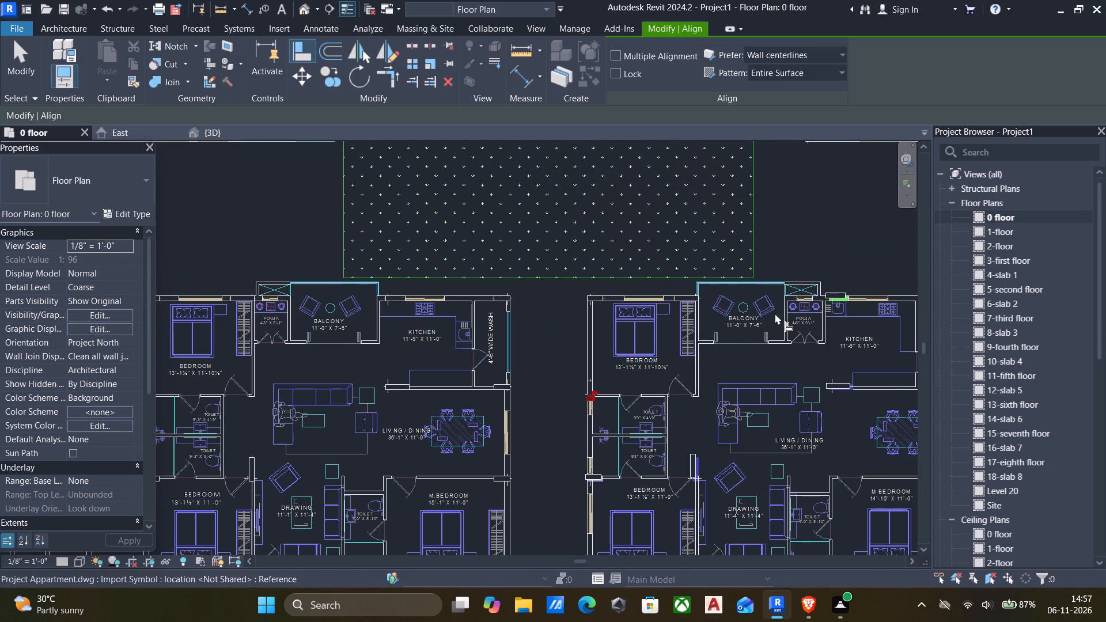
scroll(828, 301, up, 16)
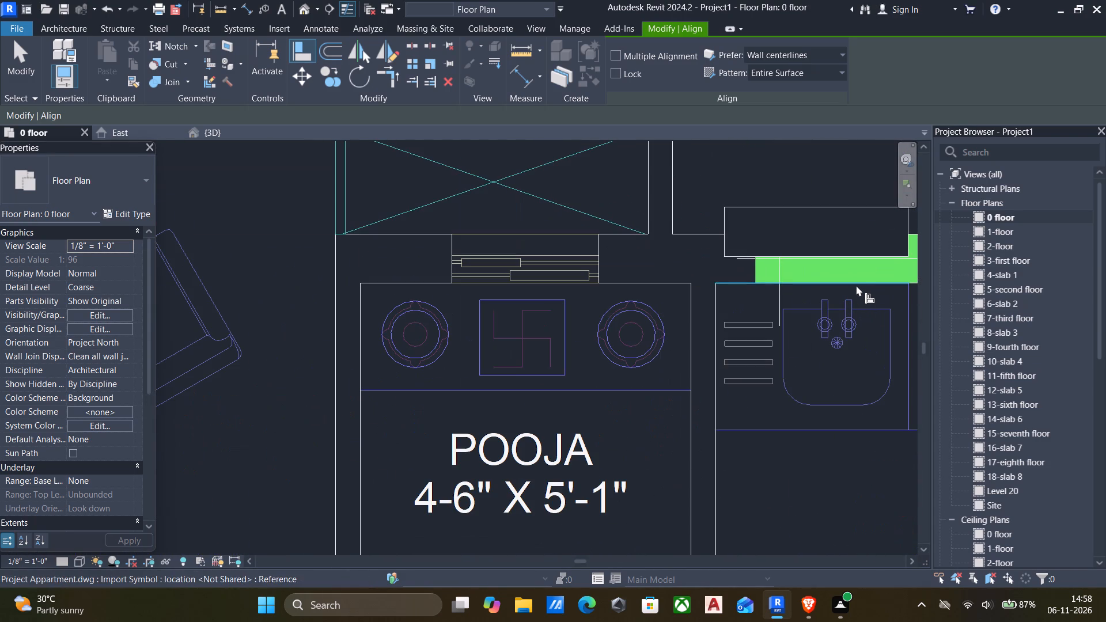
click(856, 285)
click(834, 257)
scroll(834, 261, down, 6)
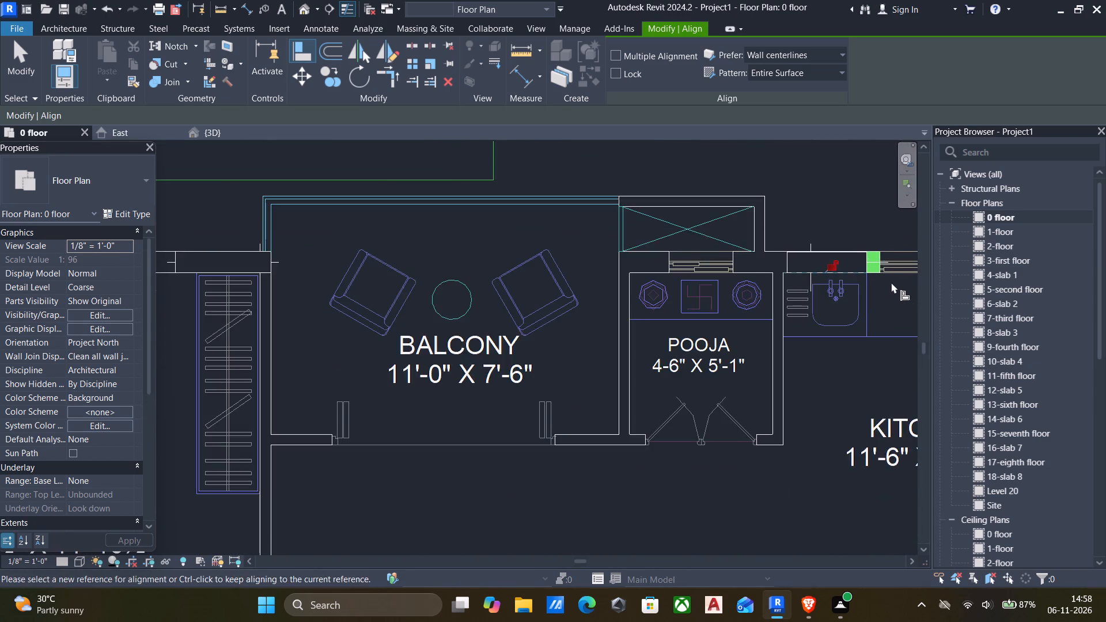
scroll(883, 272, up, 10)
click(877, 242)
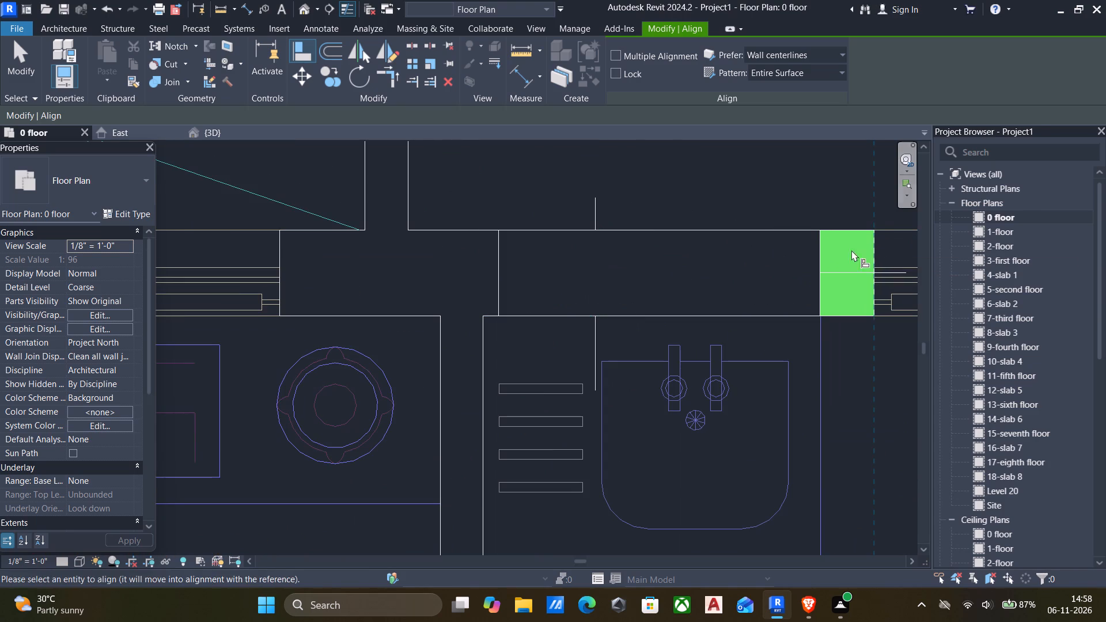
click(824, 258)
Align the column at the outer corner of flat 18's 4'-6" wide utility with two edges of its magenta mark.
scroll(824, 258, down, 7)
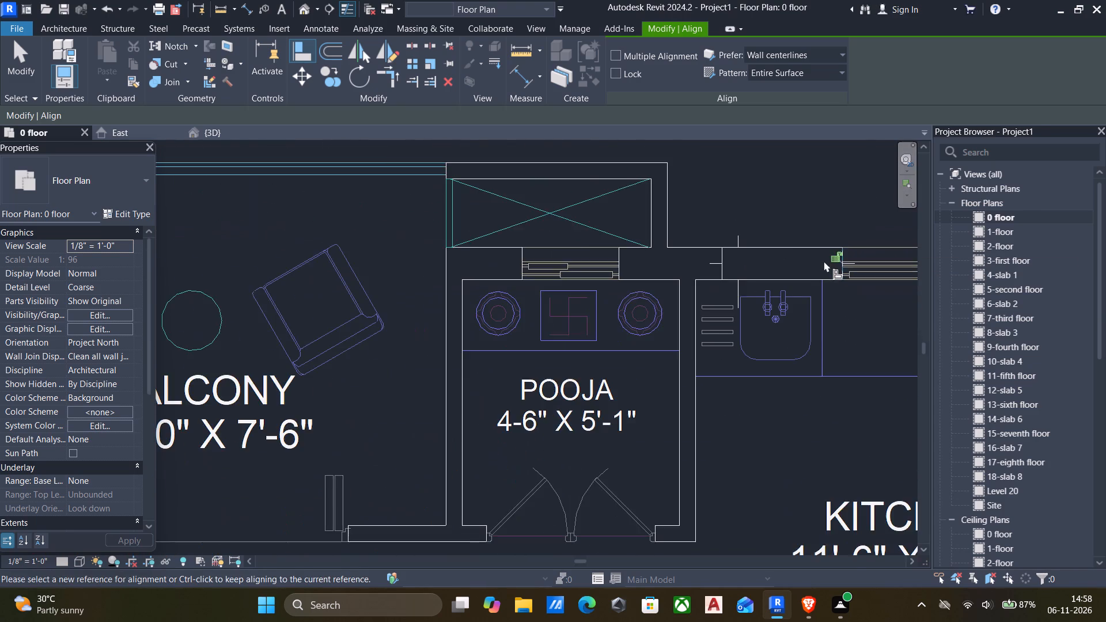
scroll(820, 279, down, 5)
middle_drag(824, 290, 449, 290)
scroll(908, 282, up, 5)
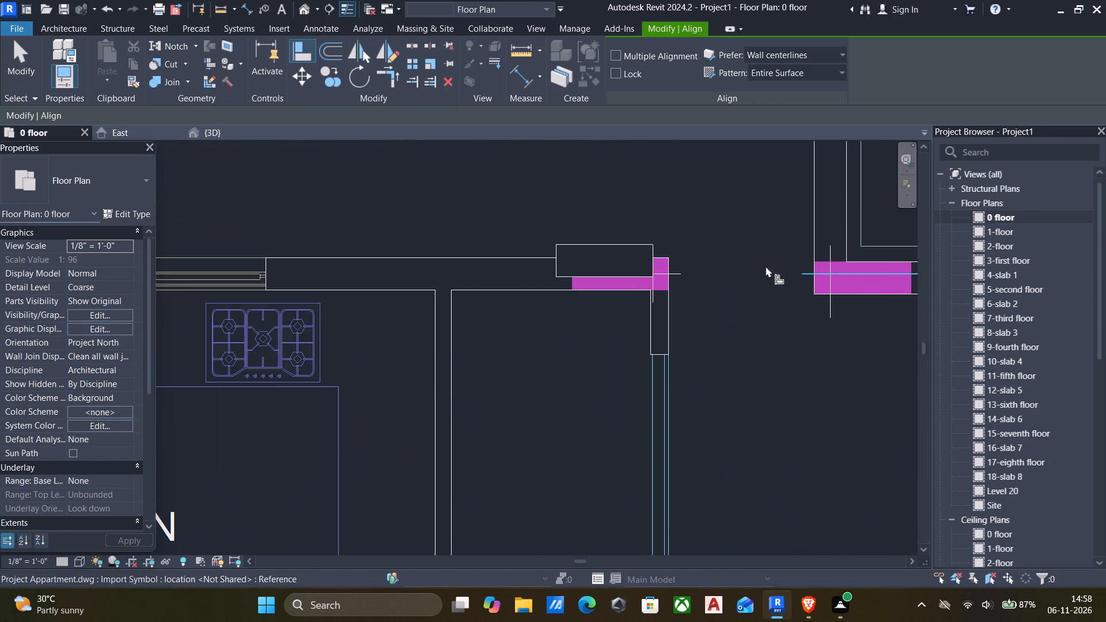
scroll(677, 278, up, 6)
click(649, 306)
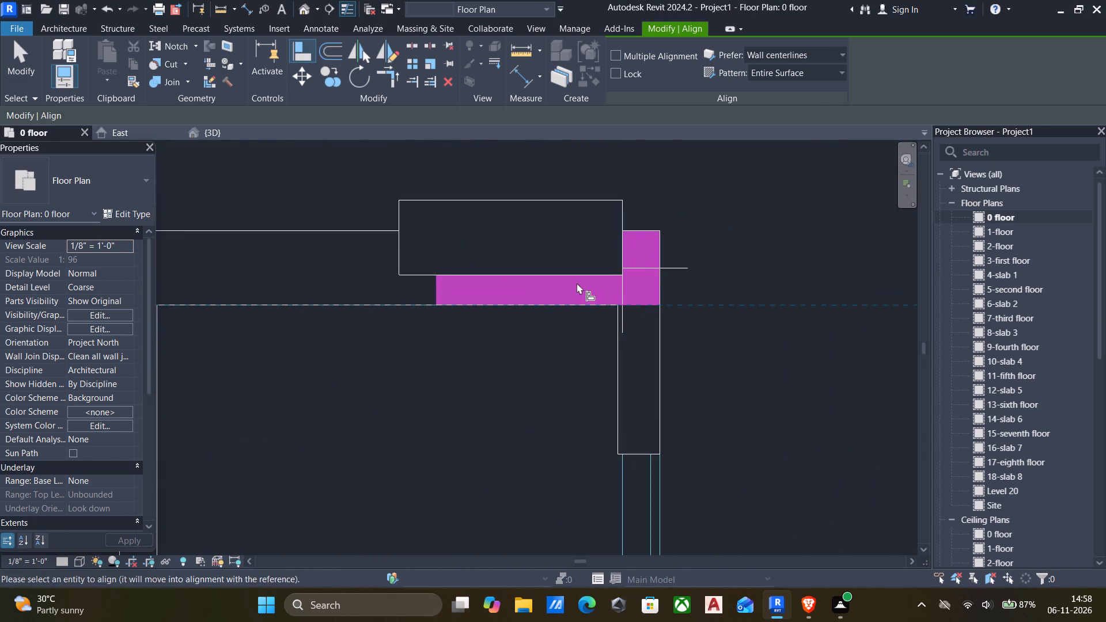
click(556, 276)
scroll(666, 253, up, 3)
click(659, 249)
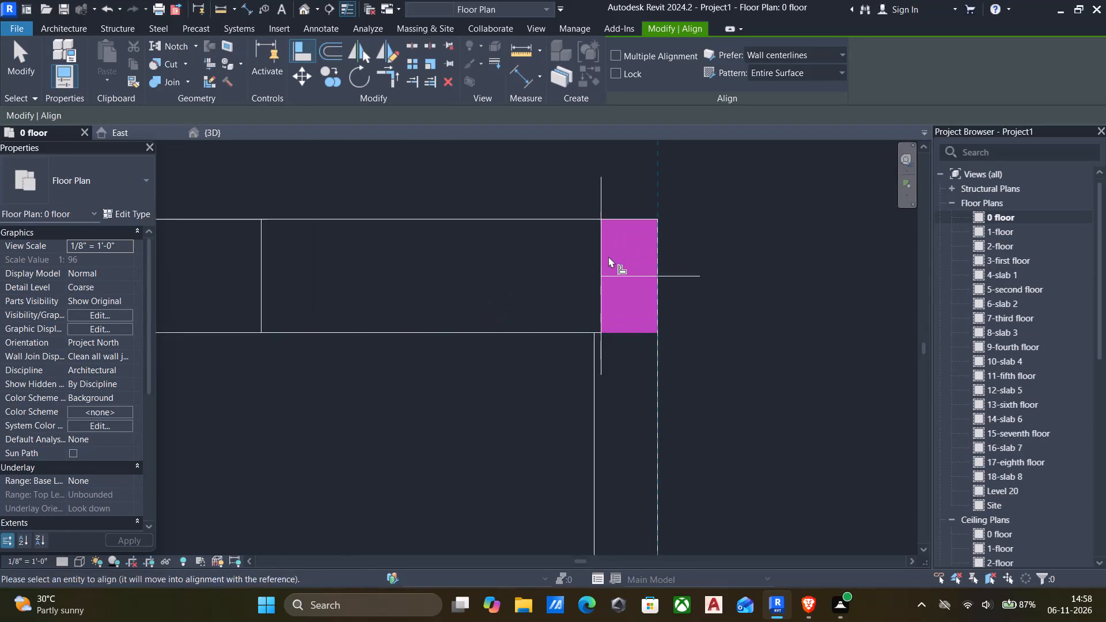
click(603, 262)
Align the column where flat 18's utility-dining wall meets the outer wall with two edges of its lavender mark.
scroll(606, 285, down, 16)
scroll(624, 392, down, 2)
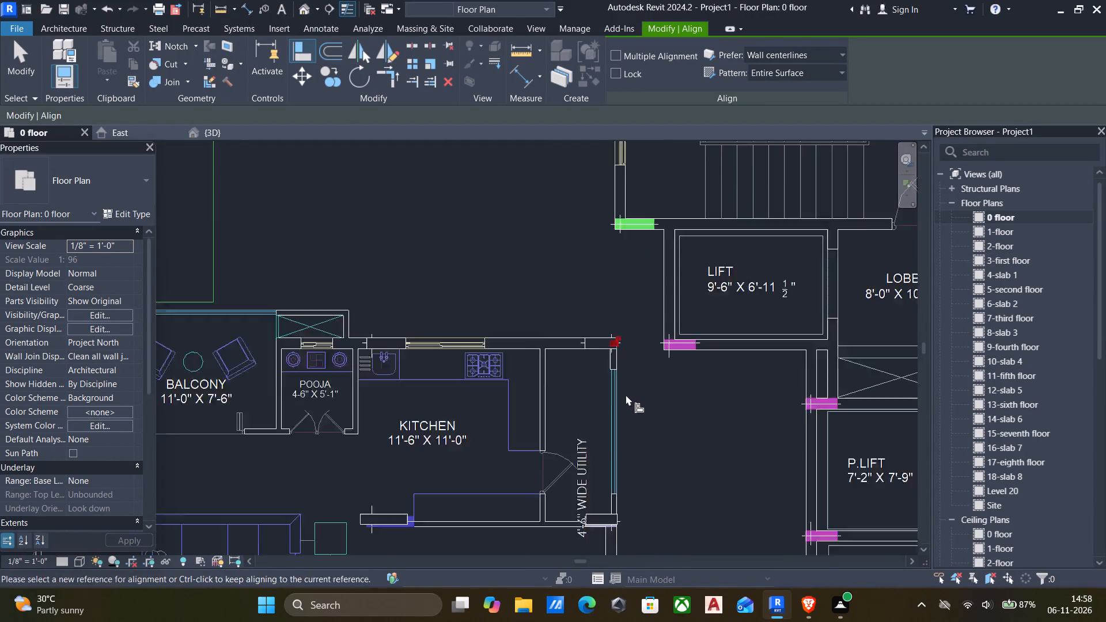
scroll(626, 395, down, 4)
middle_drag(635, 425, 656, 319)
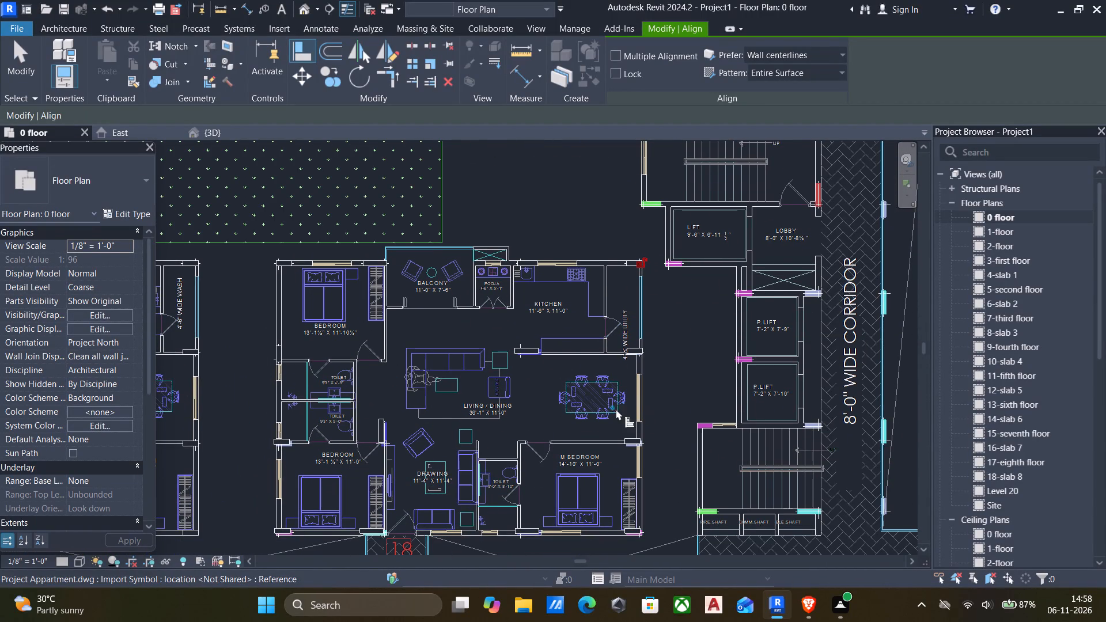
scroll(635, 355, up, 16)
scroll(637, 347, up, 5)
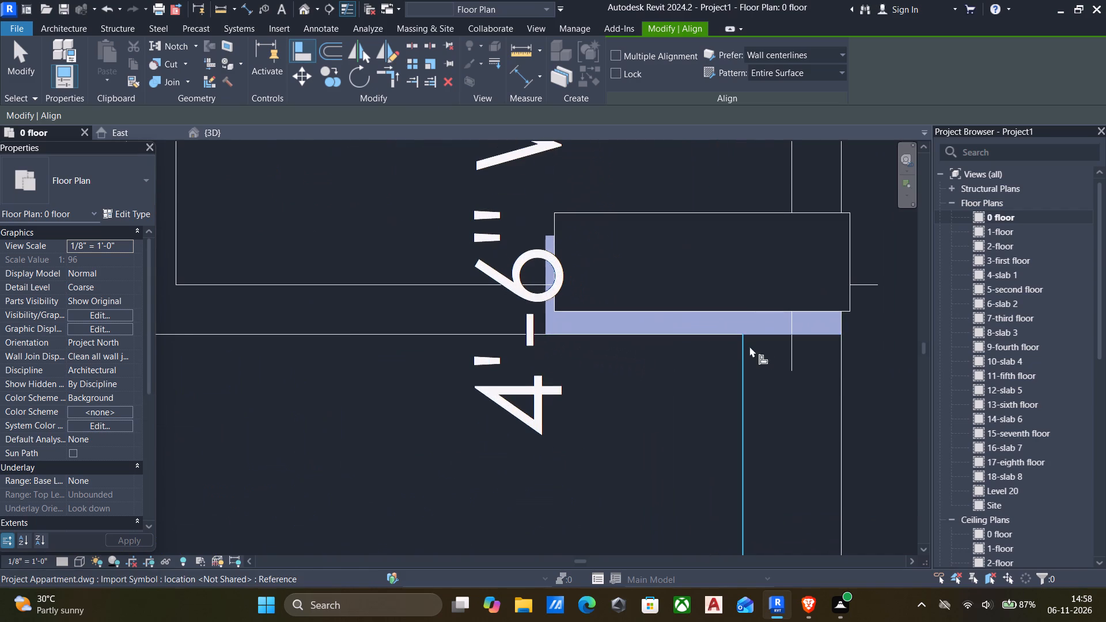
click(771, 337)
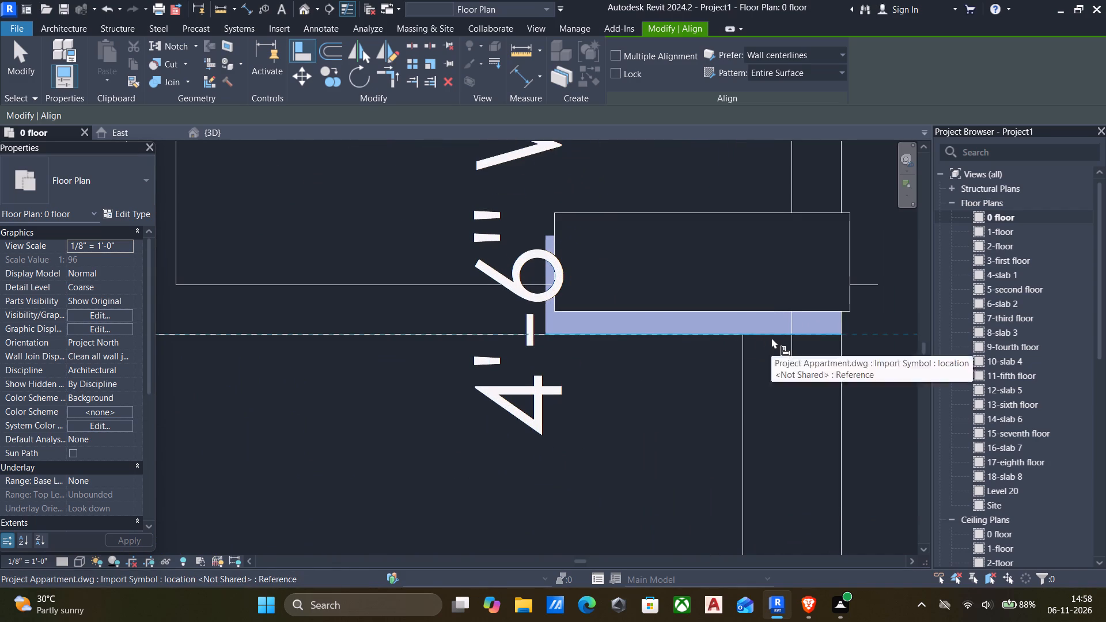
click(745, 317)
scroll(544, 313, up, 4)
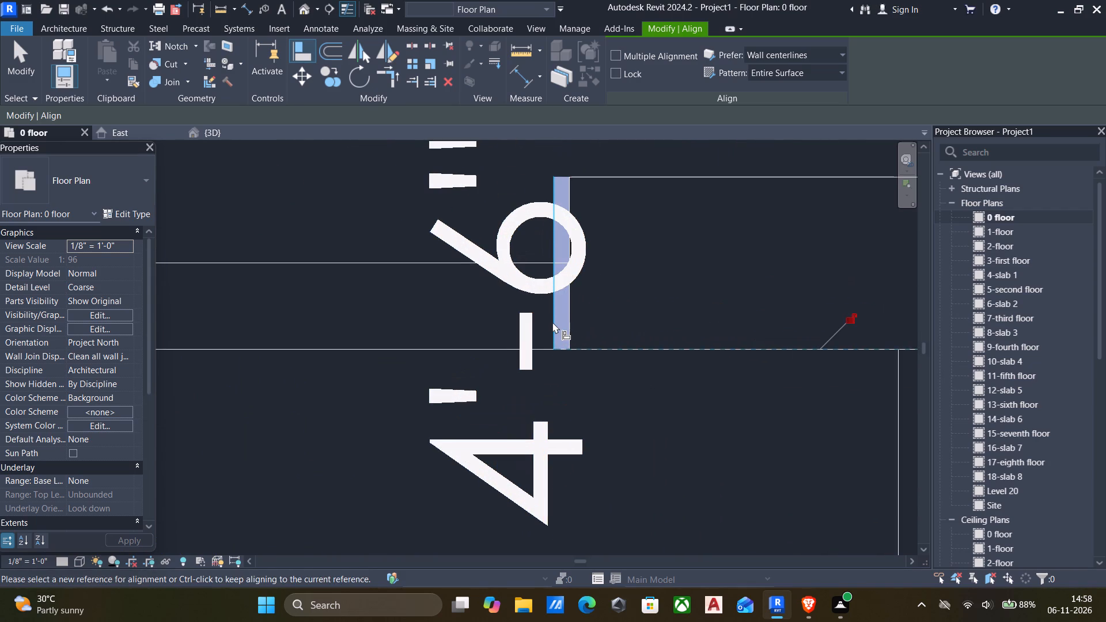
click(552, 322)
click(571, 328)
Align the column at the free end of flat 18's kitchen-living/dining wall with two edges of its blue mark.
scroll(574, 333, down, 14)
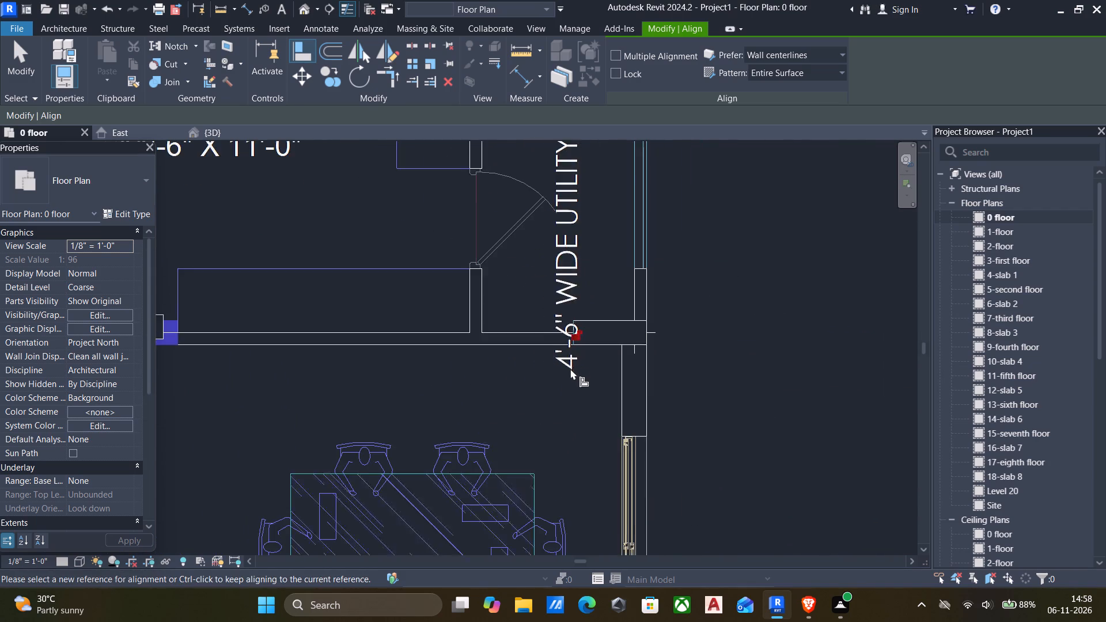
scroll(570, 369, down, 7)
scroll(426, 358, up, 15)
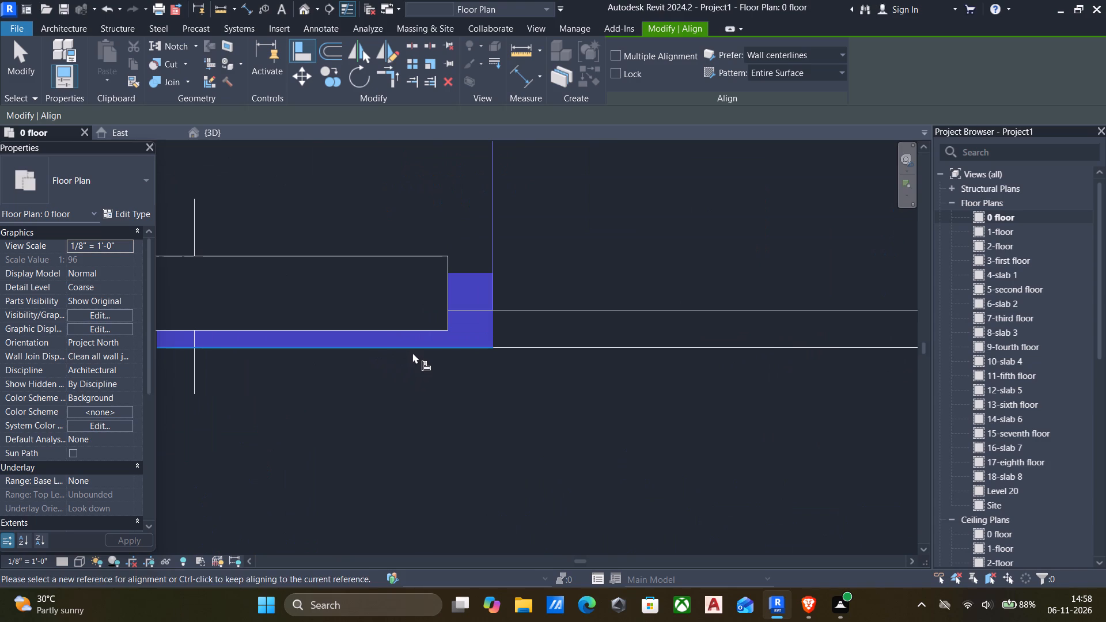
click(412, 352)
click(404, 333)
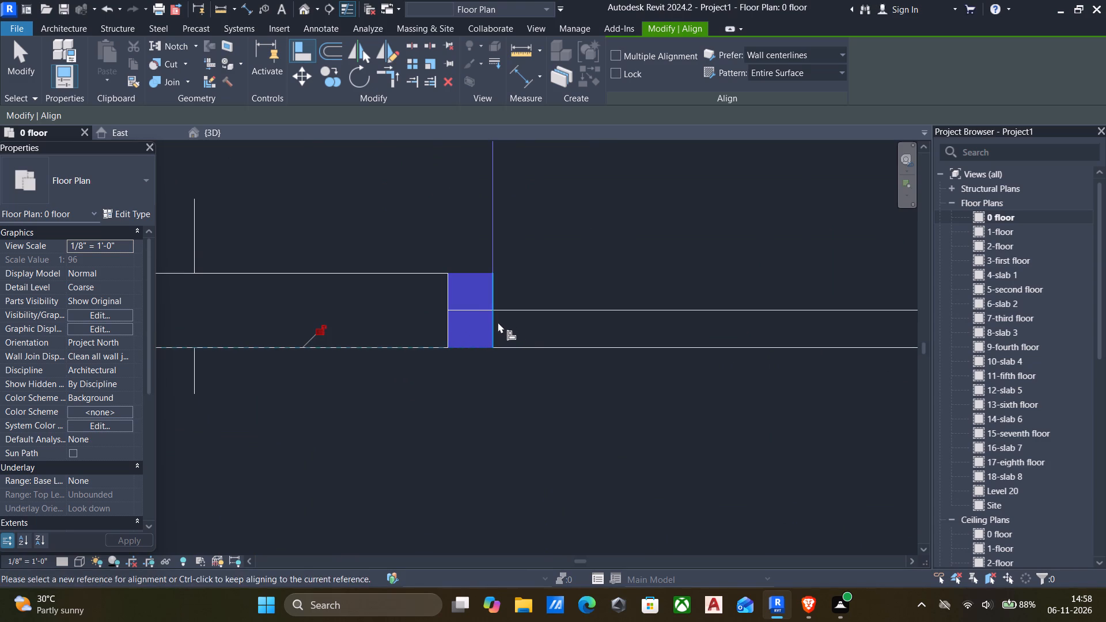
click(497, 321)
click(447, 324)
scroll(463, 334, down, 13)
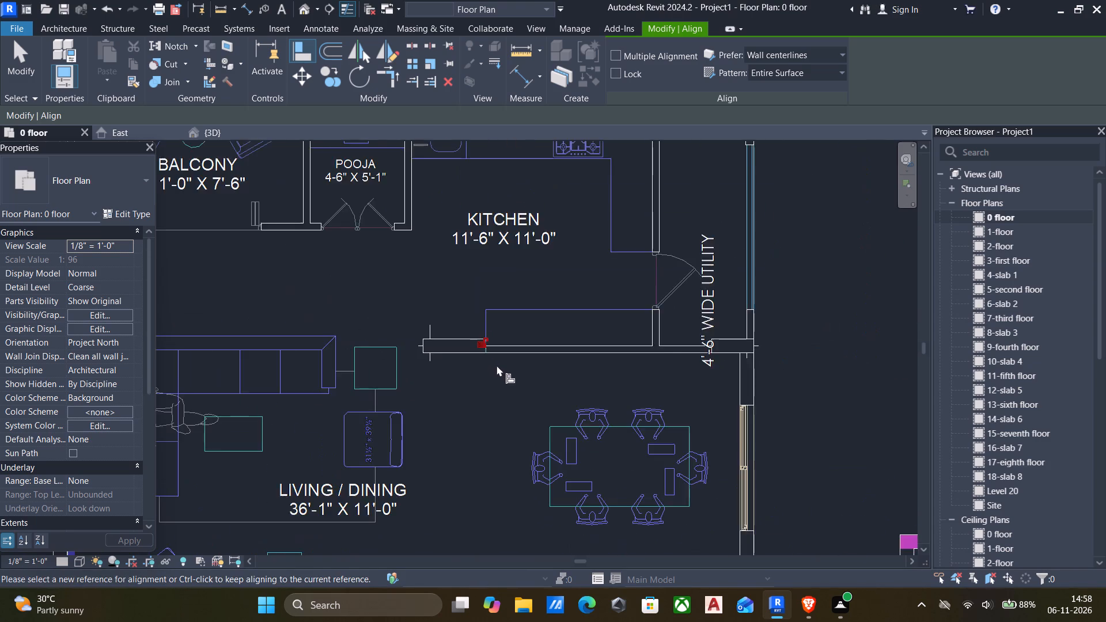
Align the column where flat 18's lower toilet-bedroom wall meets the outer wall with two edges of its lavender mark.
scroll(500, 372, down, 5)
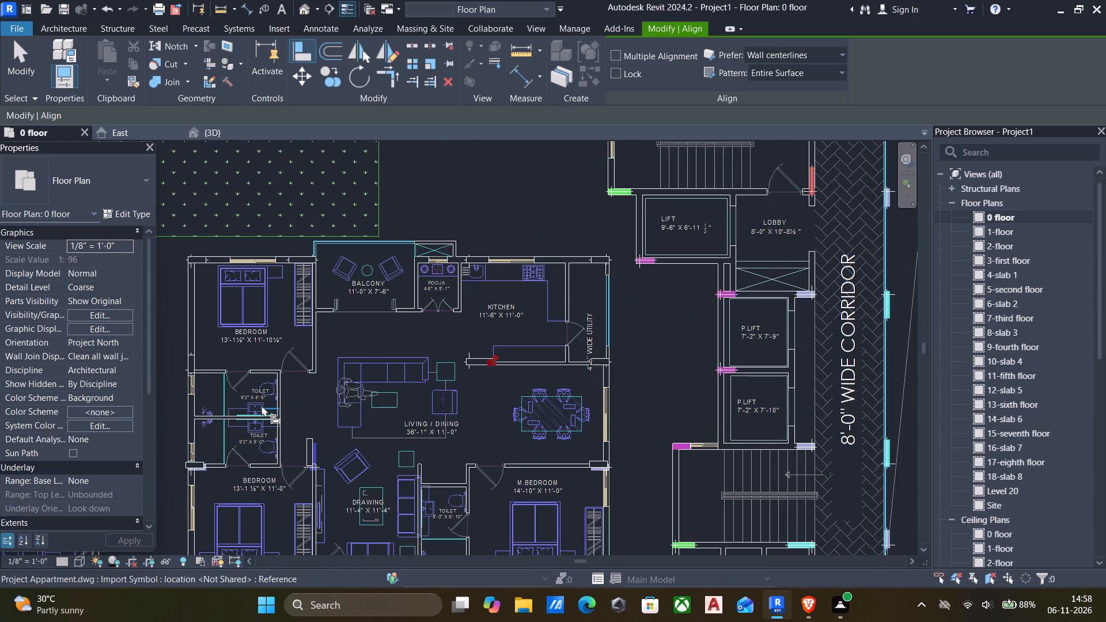
middle_drag(253, 400, 438, 350)
scroll(418, 306, up, 4)
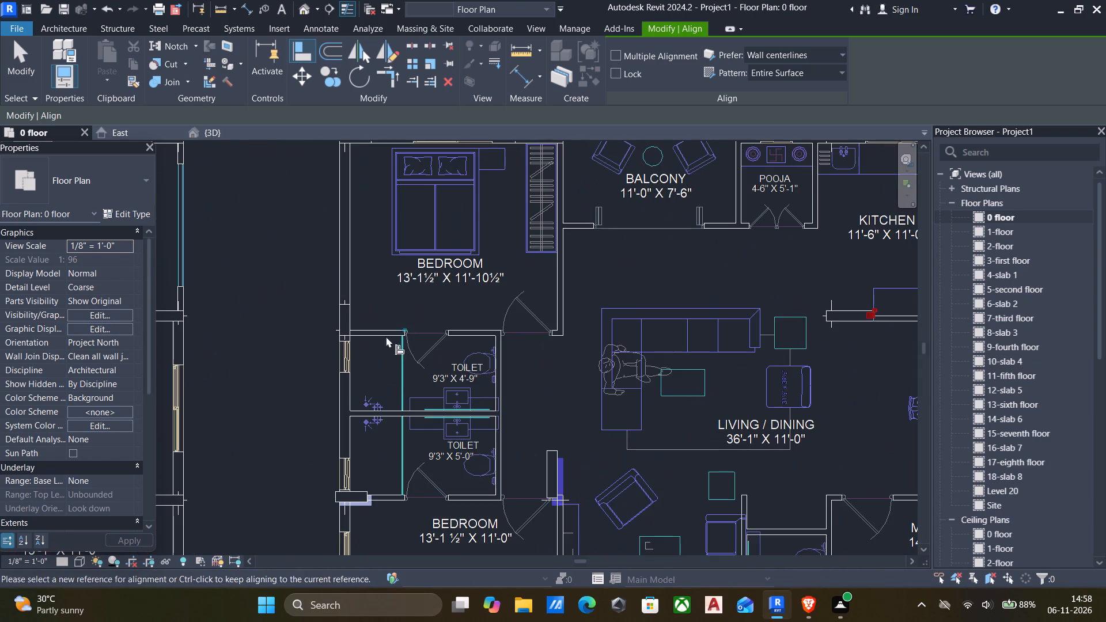
scroll(583, 332, down, 4)
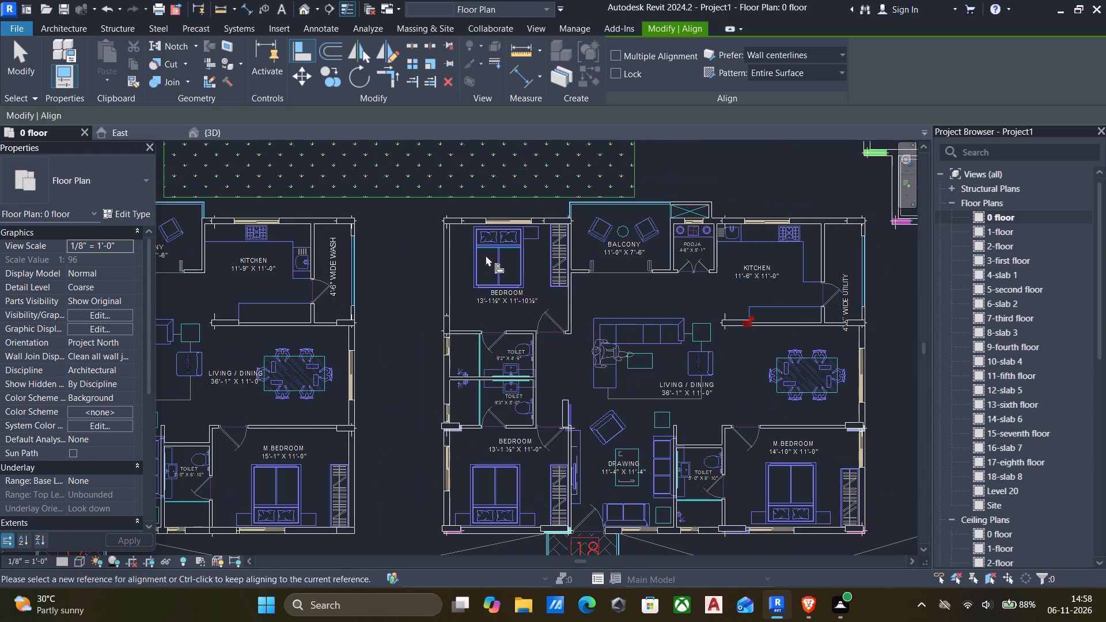
scroll(425, 431, up, 5)
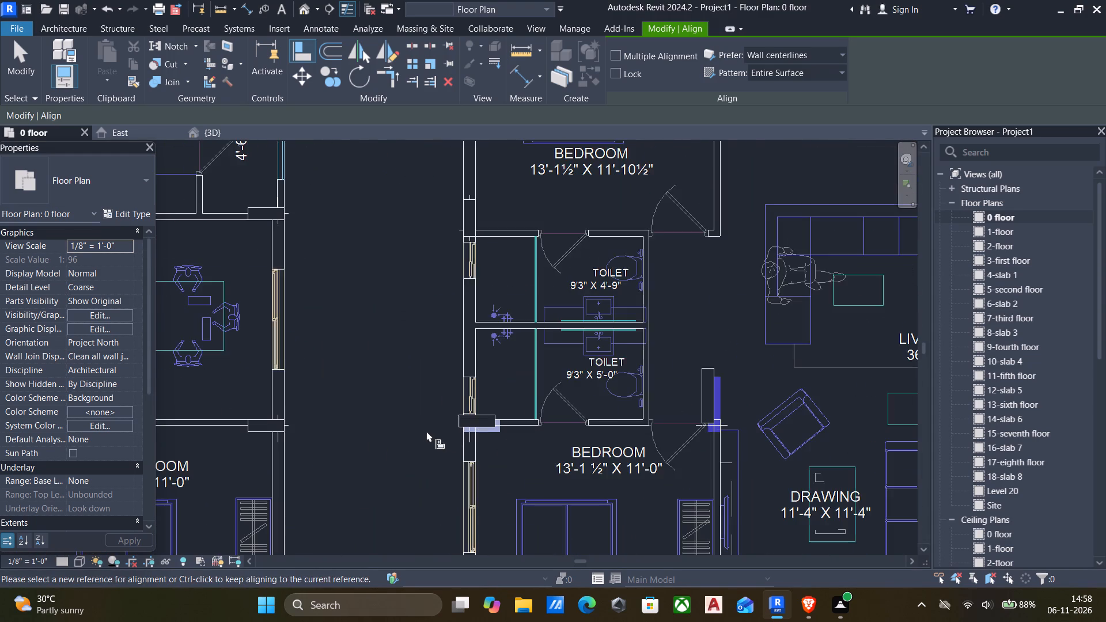
scroll(484, 436, up, 9)
click(492, 430)
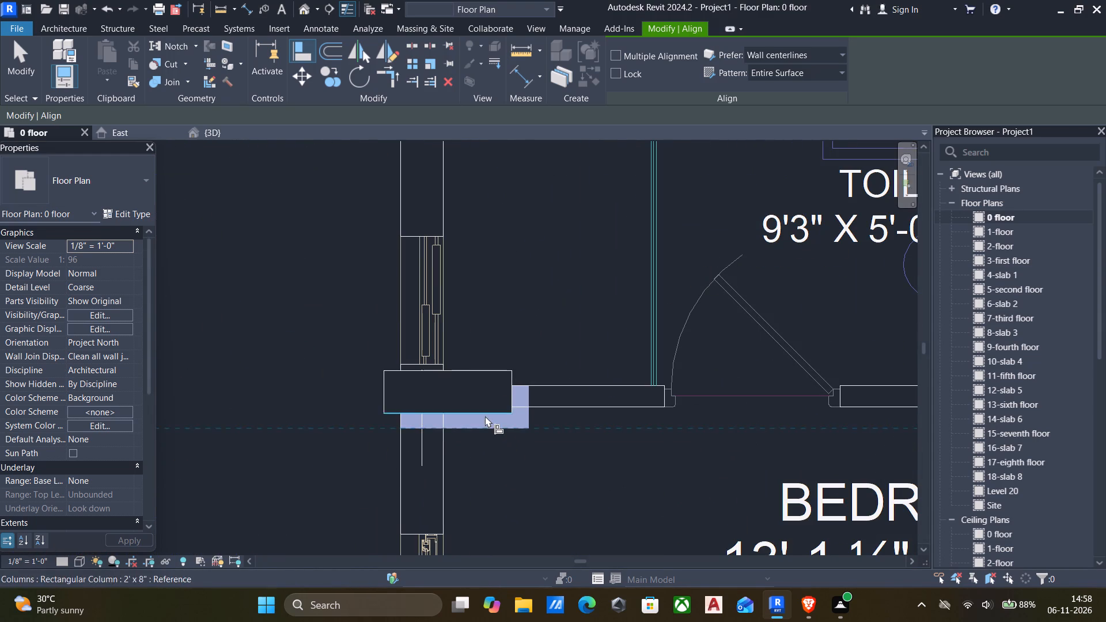
click(485, 415)
scroll(522, 411, up, 5)
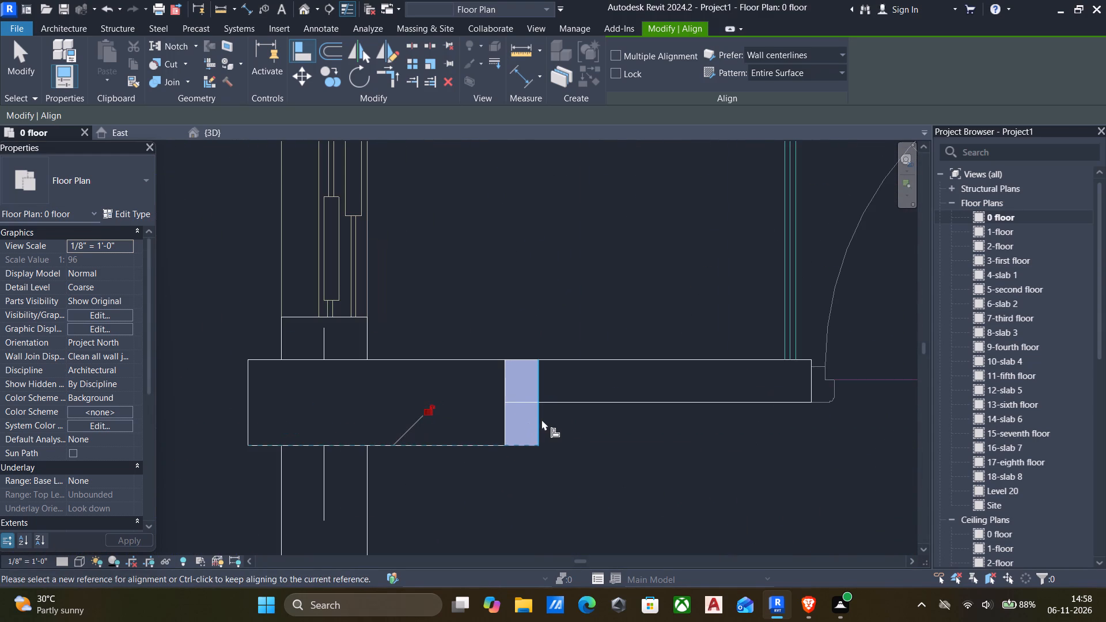
click(541, 418)
click(502, 418)
Align the upright column beside the door of flat 18's 13'-1½" x 11'-0" bedroom with two edges of its blue mark.
scroll(511, 420, down, 8)
scroll(614, 431, down, 5)
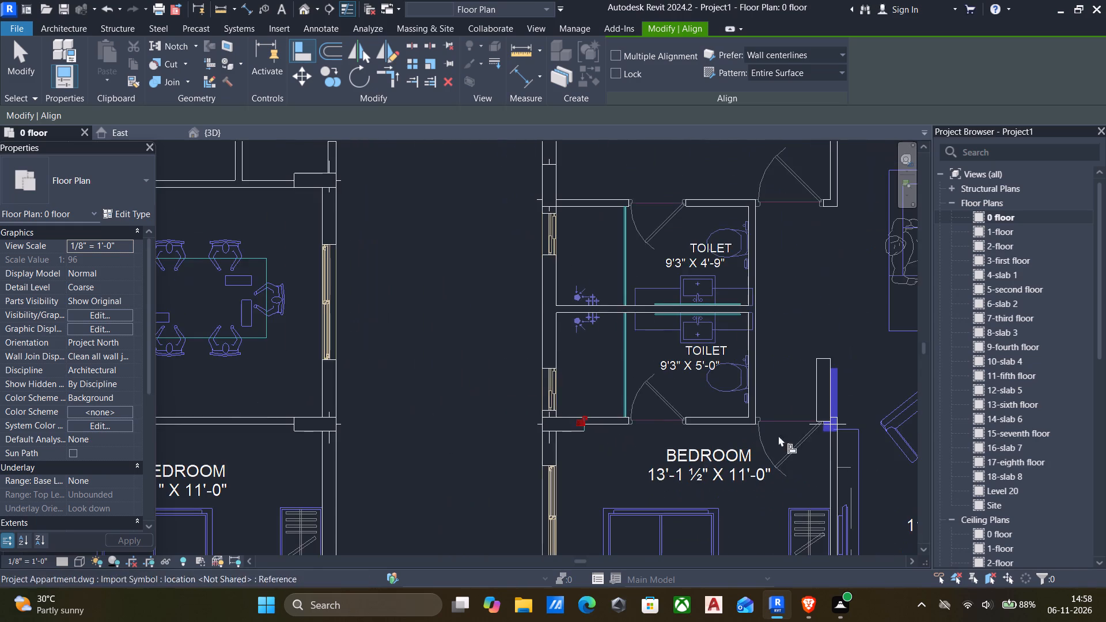
scroll(838, 415, up, 10)
click(831, 385)
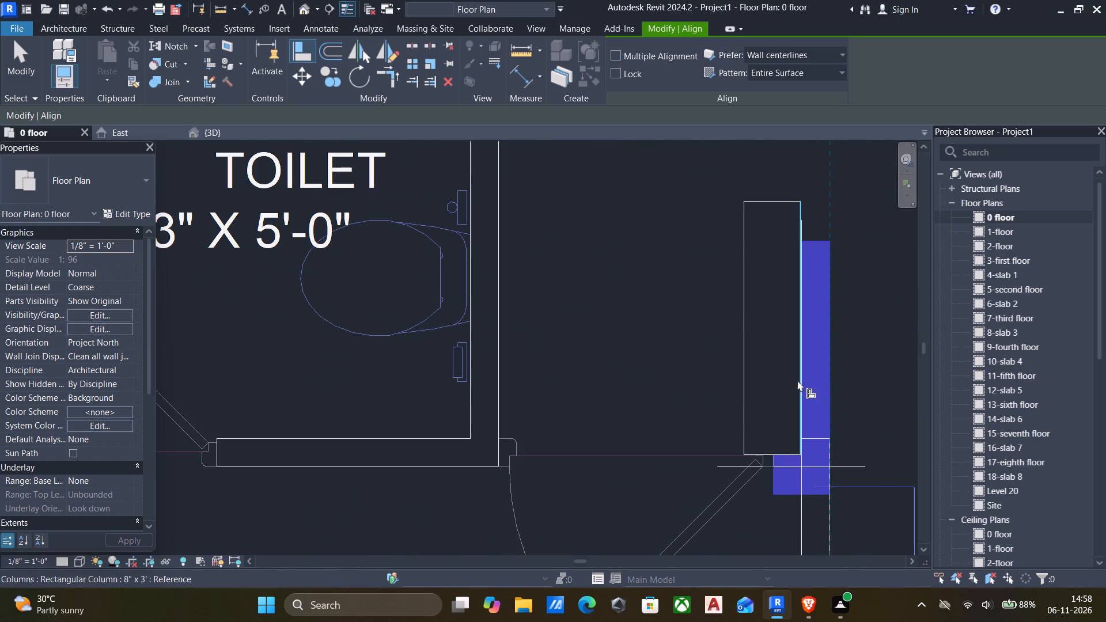
scroll(794, 380, up, 4)
scroll(852, 203, down, 7)
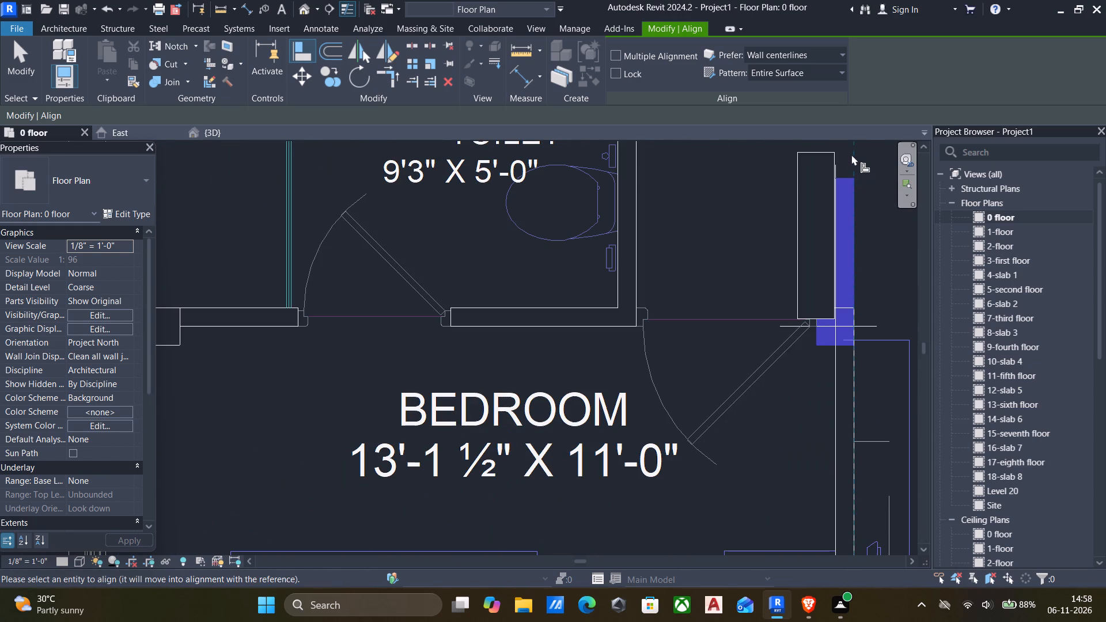
scroll(853, 107, up, 9)
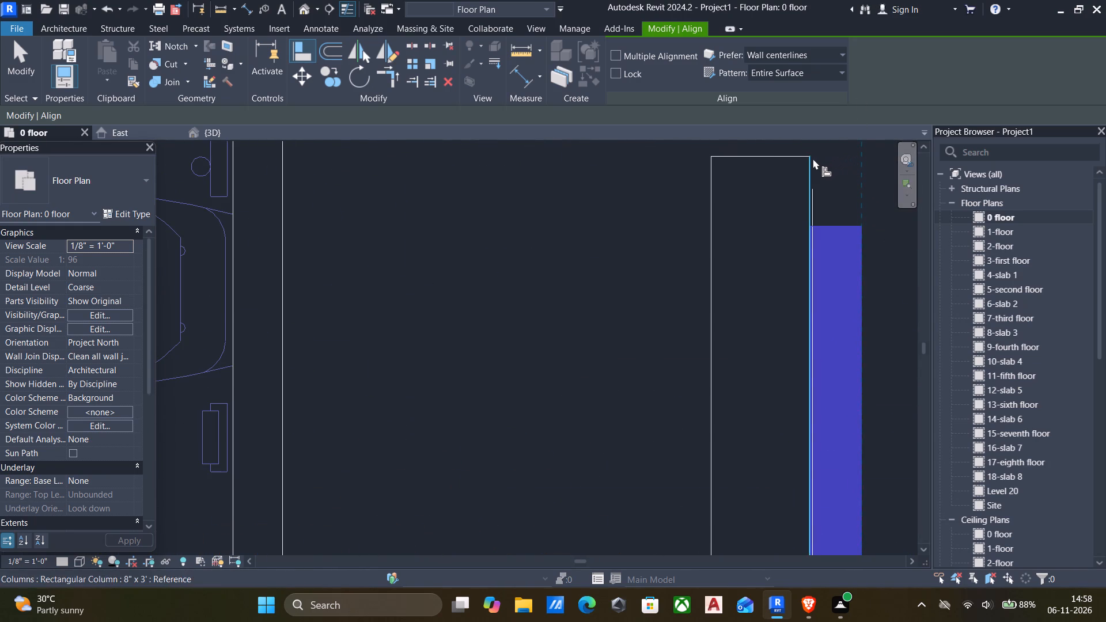
click(813, 158)
scroll(829, 198, down, 8)
scroll(834, 363, up, 5)
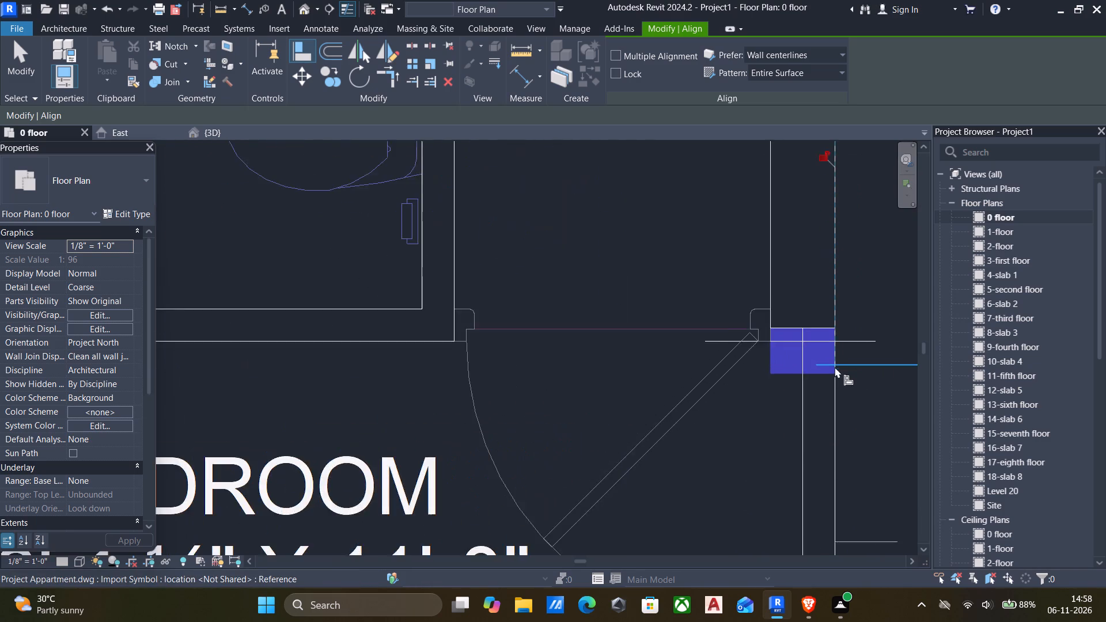
scroll(835, 381, up, 3)
click(815, 373)
click(805, 304)
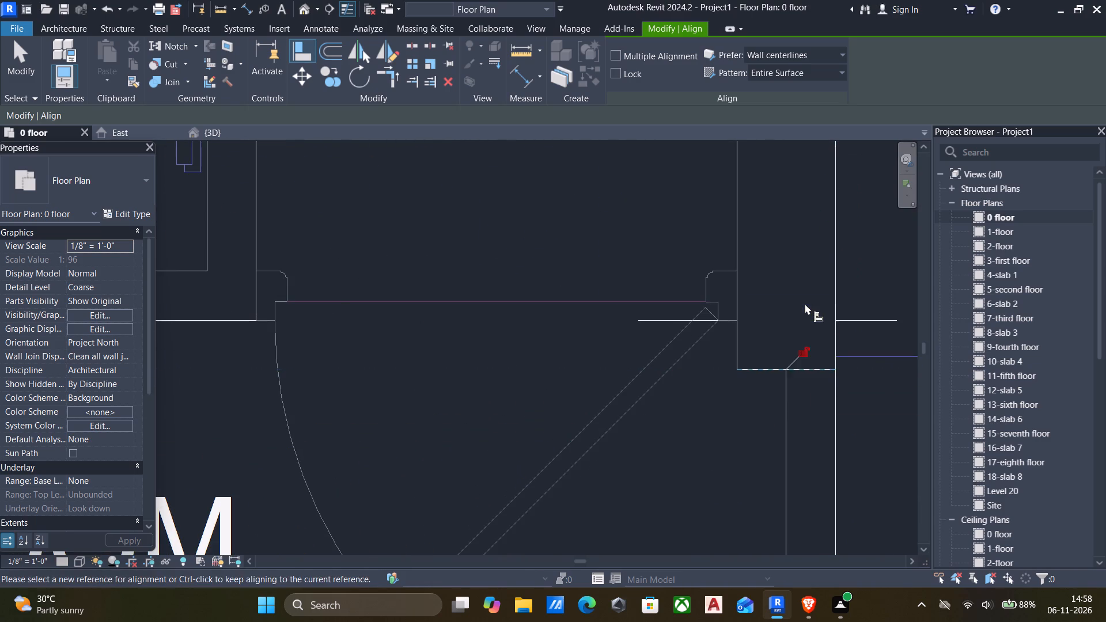
Align the column at the outer corner of flat 18's 13'-1½" x 11'-0" bedroom with two edges of its magenta mark.
scroll(805, 304, down, 7)
scroll(815, 373, down, 8)
scroll(598, 361, down, 4)
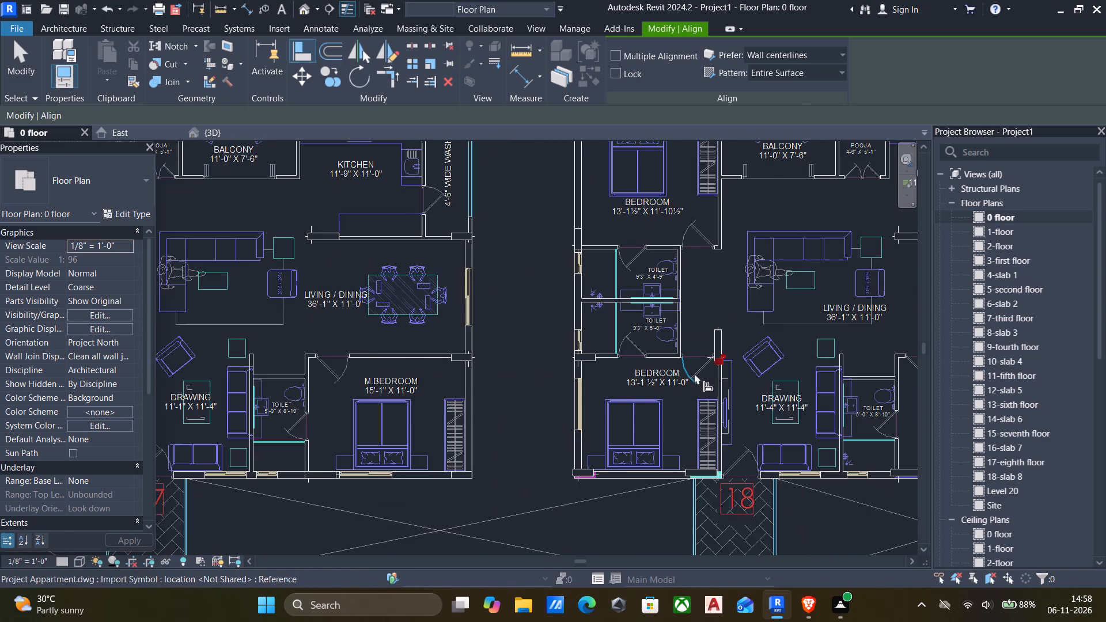
scroll(694, 373, down, 1)
scroll(589, 476, up, 2)
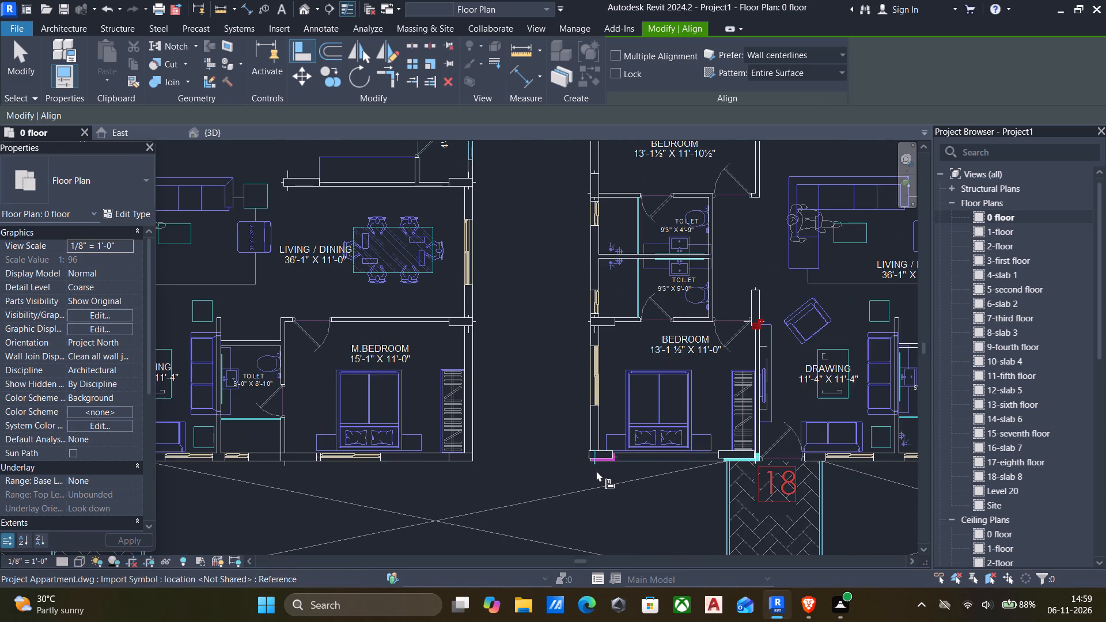
scroll(597, 472, up, 15)
click(599, 437)
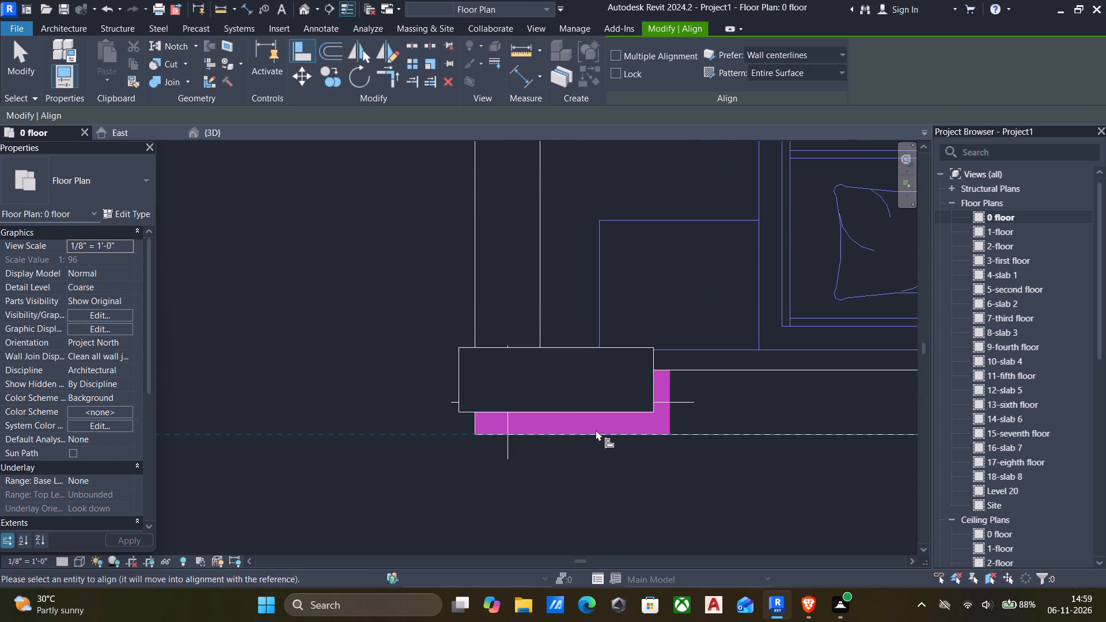
click(584, 415)
scroll(673, 416, up, 3)
click(668, 415)
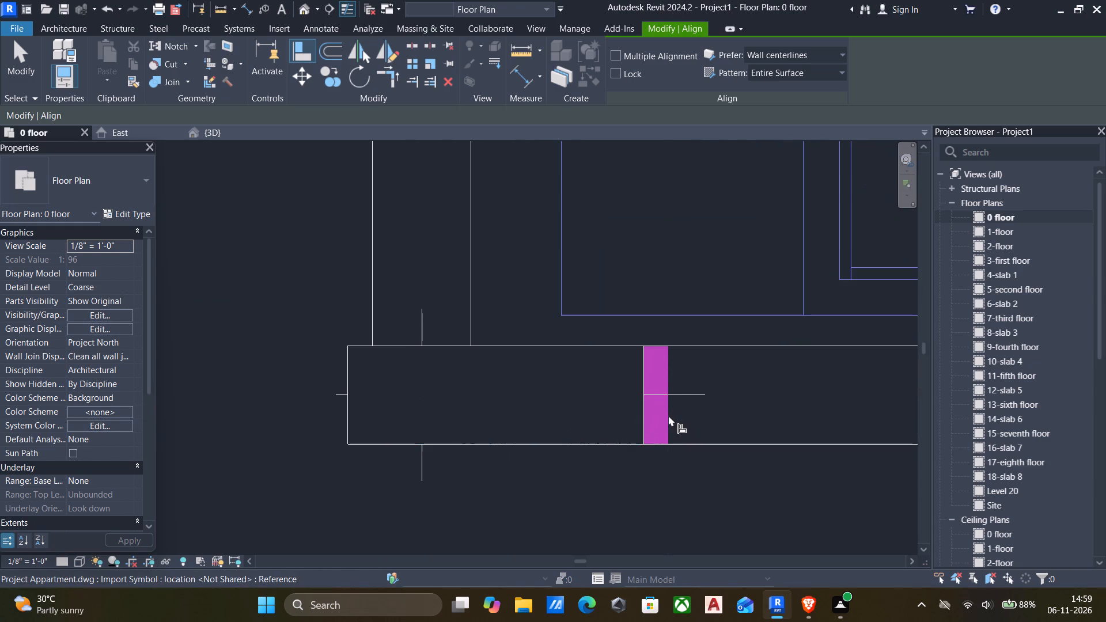
click(646, 415)
Align the column between flat 18's bedroom wardrobe and entrance door with two edges of its cyan mark.
scroll(646, 415, down, 8)
middle_drag(643, 428, 352, 345)
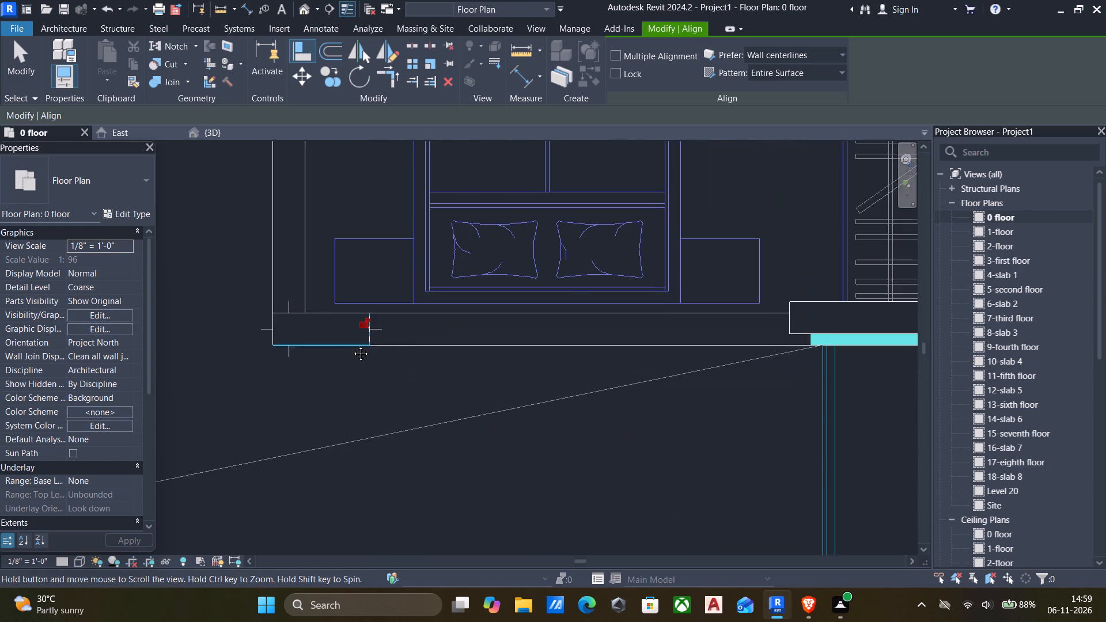
middle_drag(352, 345, 353, 345)
scroll(679, 380, down, 5)
middle_drag(683, 385, 540, 372)
scroll(649, 342, up, 6)
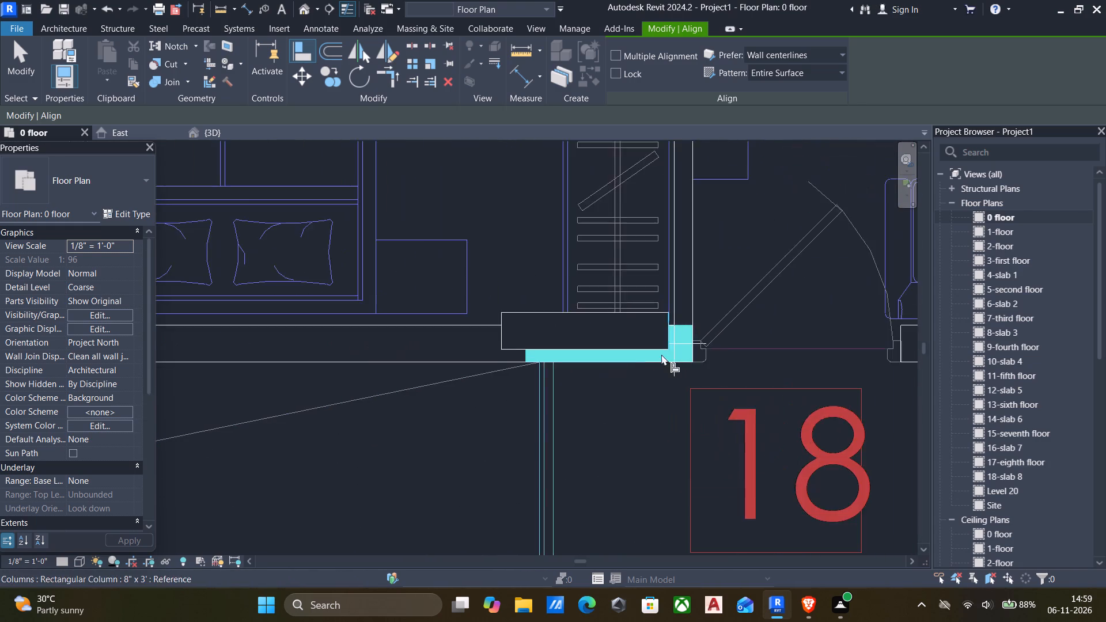
scroll(661, 354, up, 6)
click(527, 360)
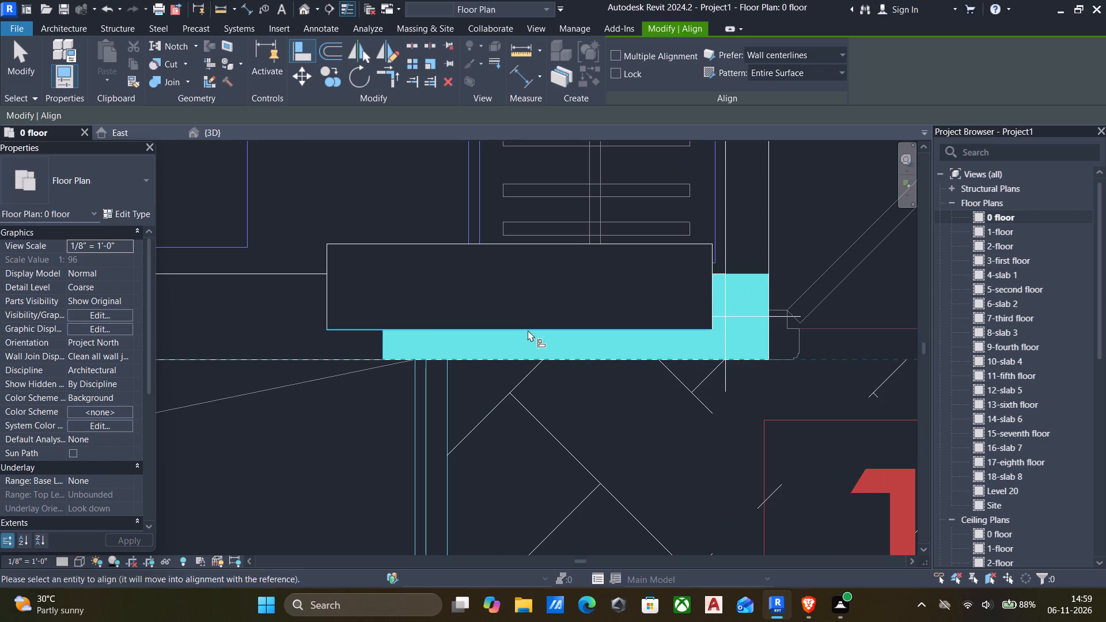
click(524, 333)
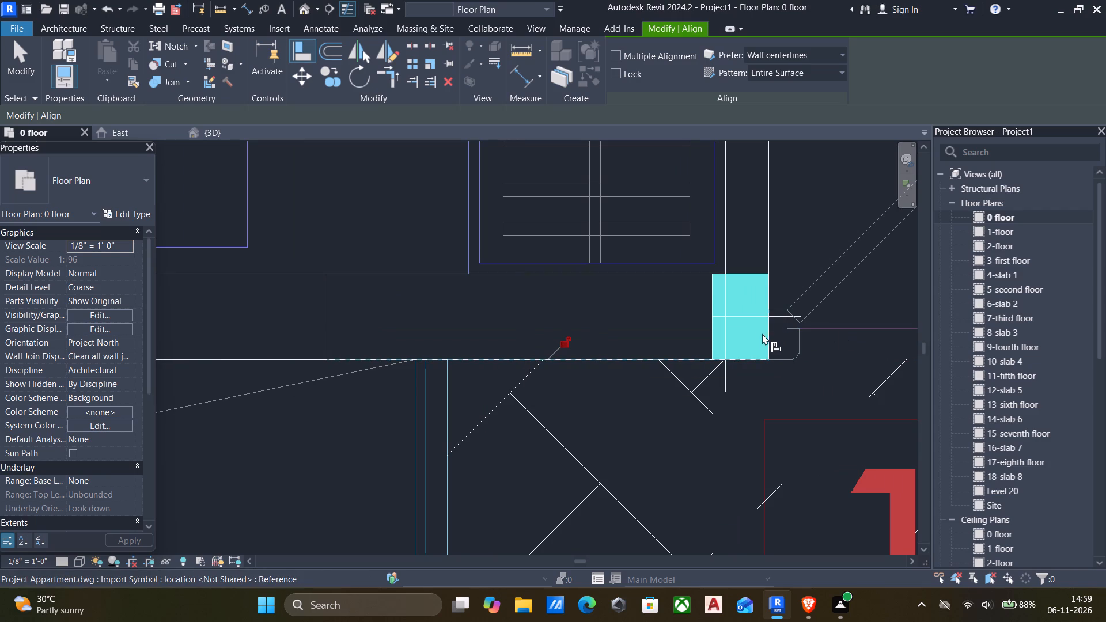
click(772, 340)
click(711, 331)
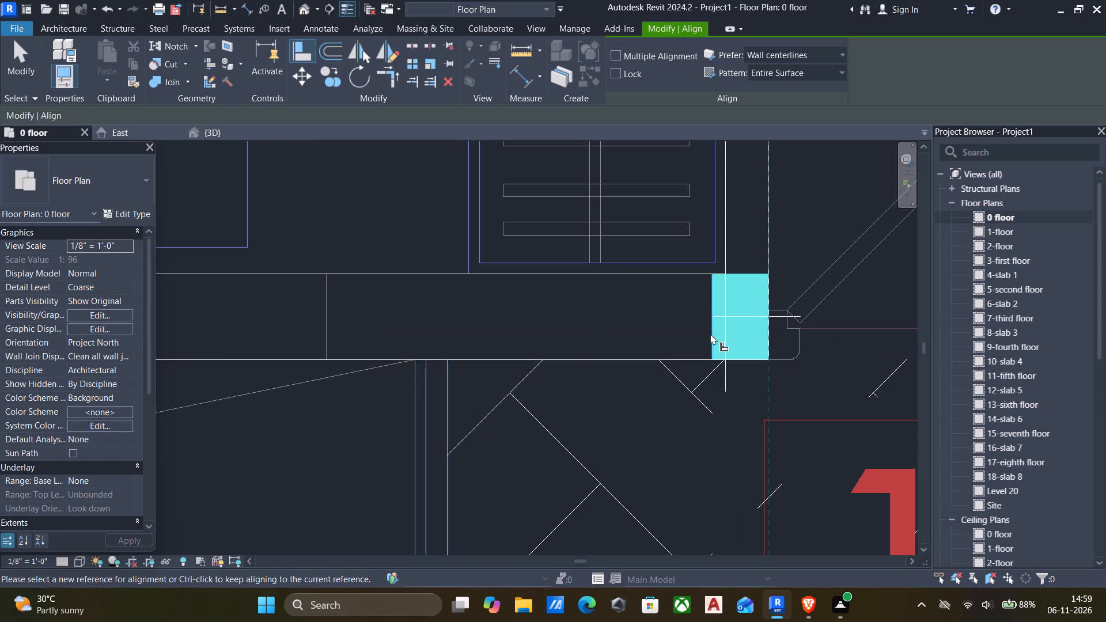
Align the column where flat 18's toilet-master bedroom wall meets the outer wall with two edges of its blue mark.
scroll(707, 339, down, 7)
scroll(710, 347, up, 1)
scroll(711, 350, down, 12)
middle_drag(742, 374, 507, 366)
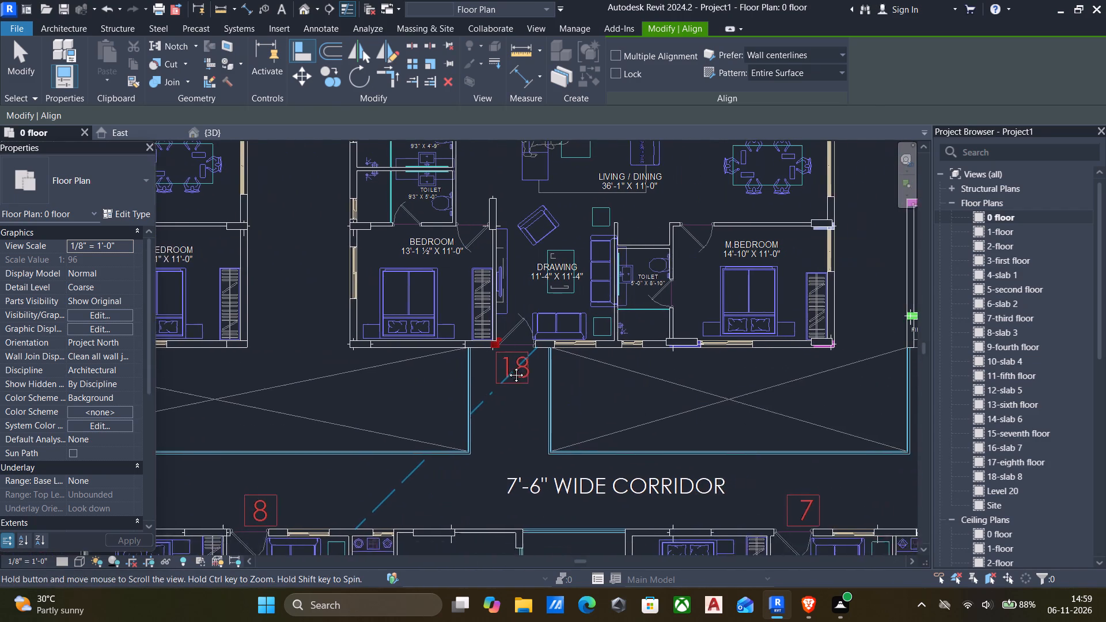
middle_drag(507, 366, 460, 369)
scroll(589, 289, up, 1)
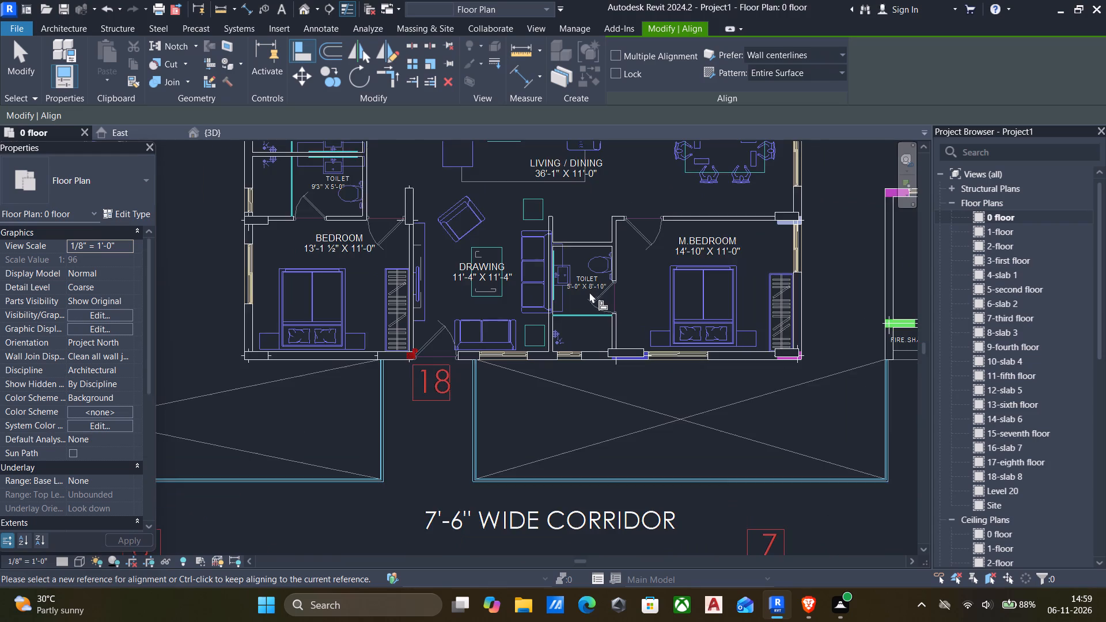
scroll(589, 292, up, 1)
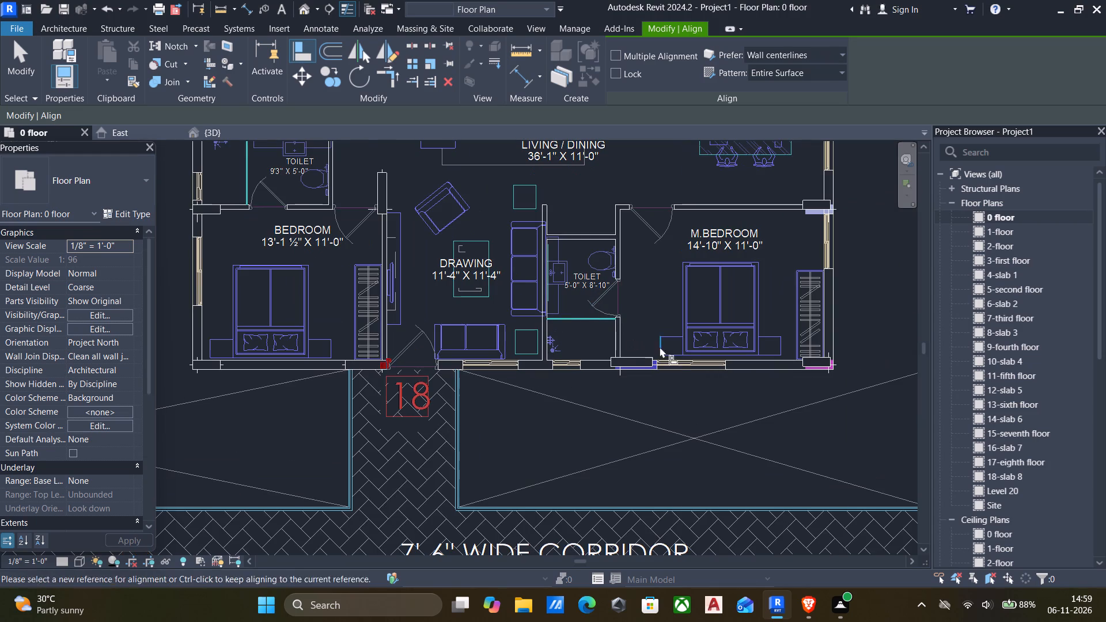
scroll(589, 361, up, 10)
click(657, 355)
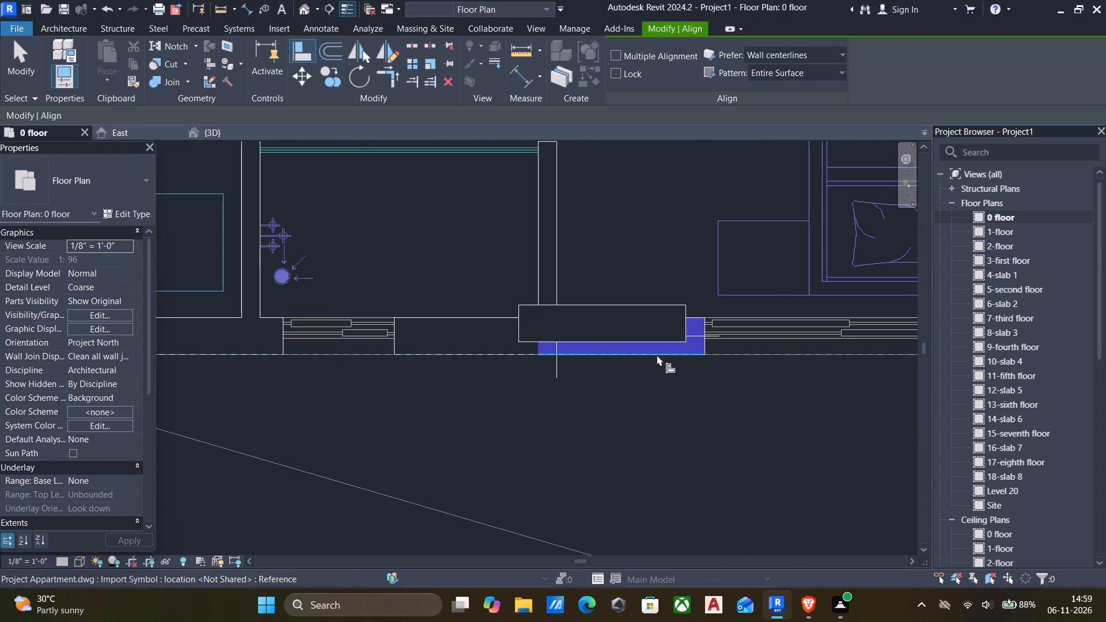
click(648, 344)
scroll(695, 342, up, 5)
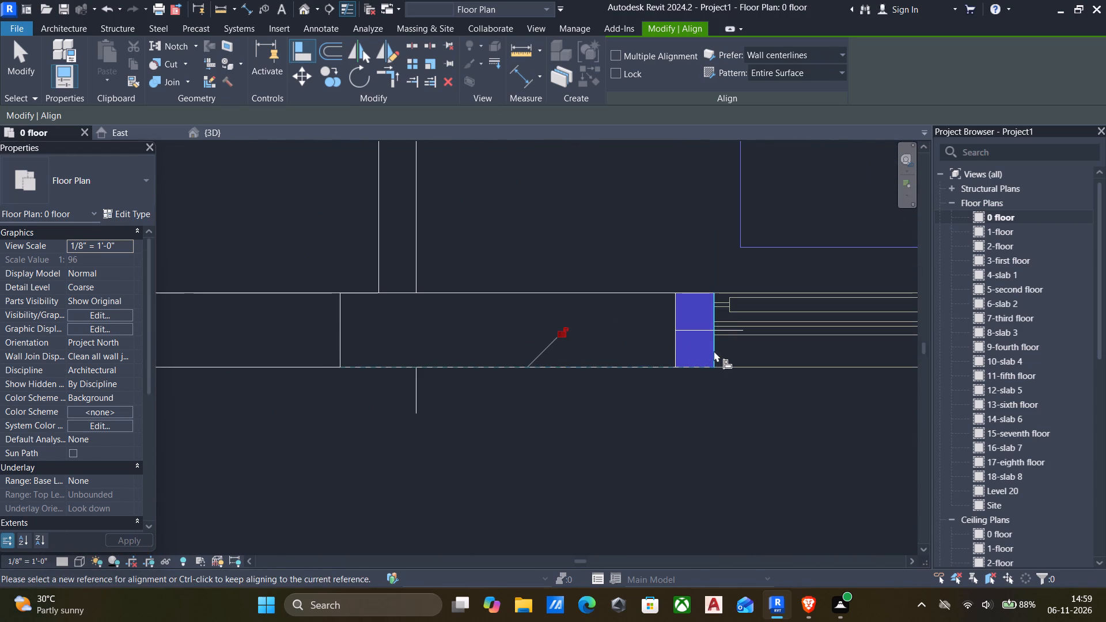
click(714, 351)
click(677, 347)
Align the column at the outer corner of flat 18's master bedroom with two edges of its magenta mark.
scroll(677, 351, down, 7)
middle_drag(714, 377, 677, 387)
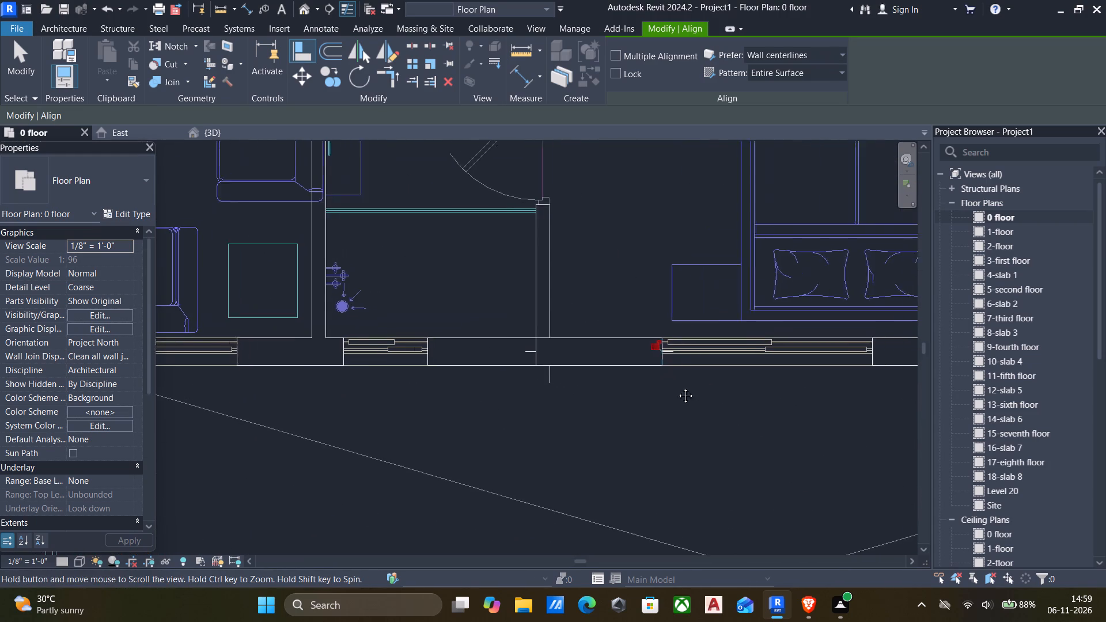
middle_drag(677, 387, 366, 380)
middle_drag(742, 374, 415, 364)
scroll(580, 347, up, 7)
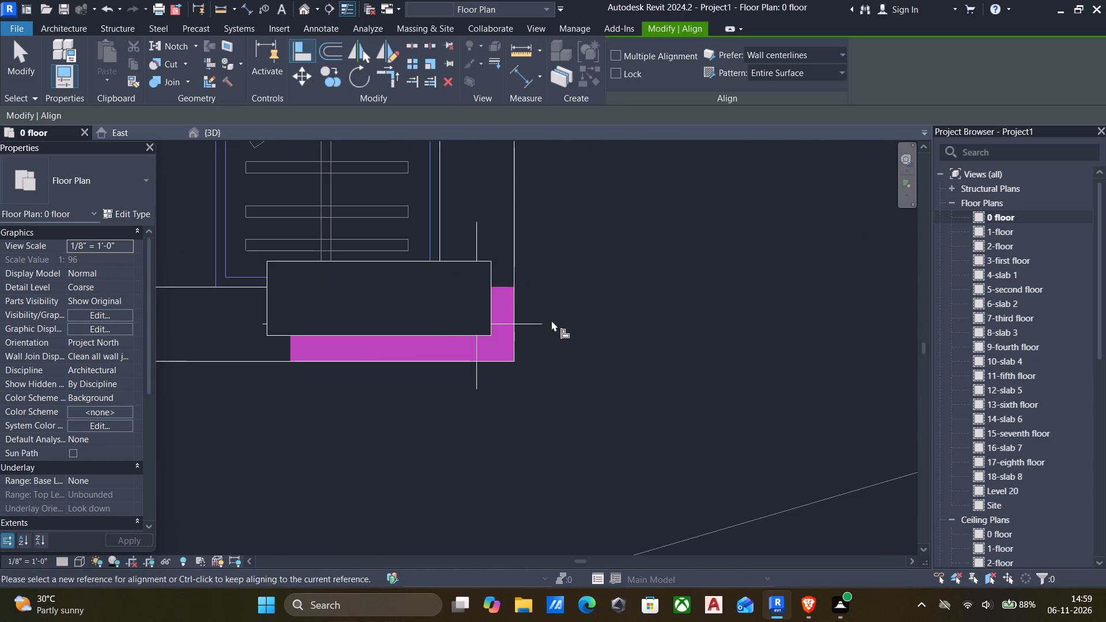
scroll(506, 300, up, 4)
click(522, 313)
click(483, 306)
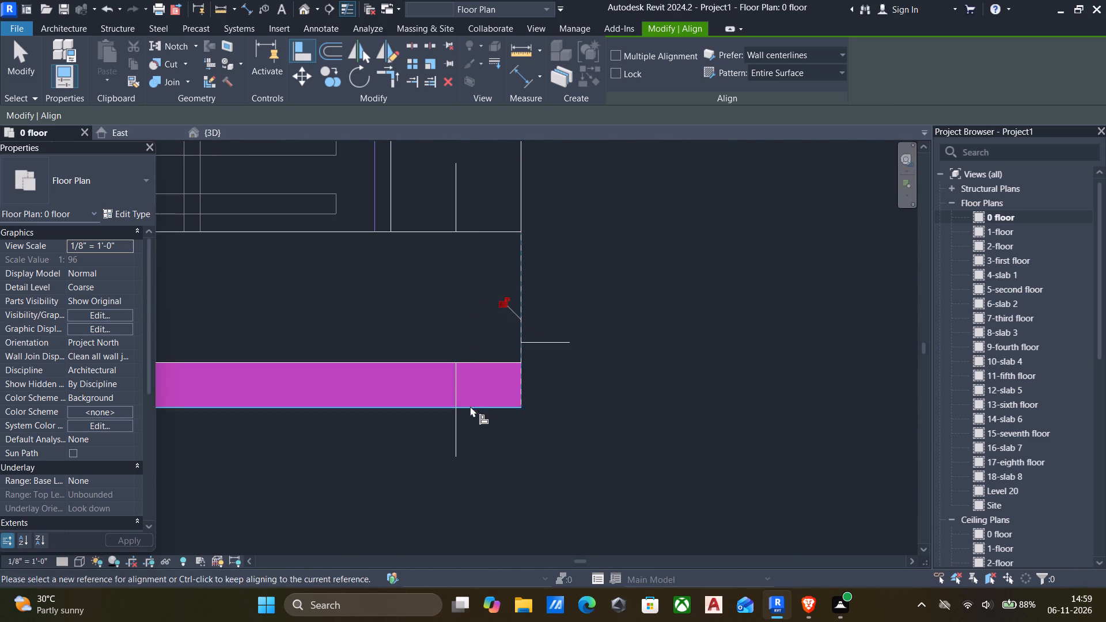
scroll(471, 410, up, 4)
click(477, 405)
click(472, 328)
Align the column where flat 18's master bedroom-dining wall meets the outer wall with two edges of its lavender mark.
scroll(472, 328, down, 11)
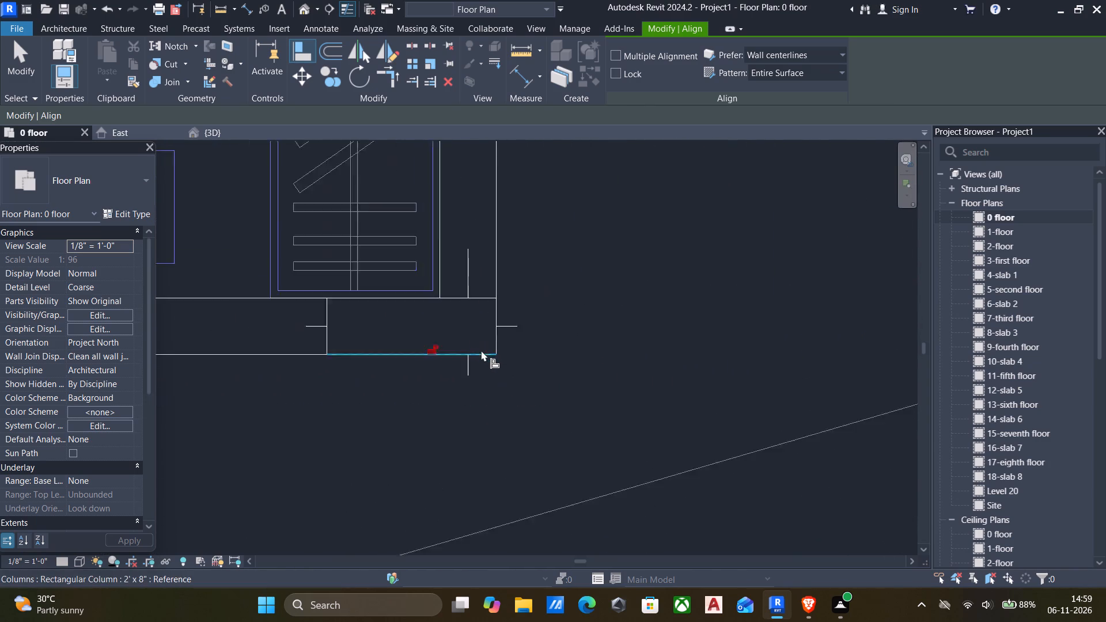
scroll(481, 350, down, 9)
middle_drag(491, 361, 551, 521)
scroll(551, 248, up, 6)
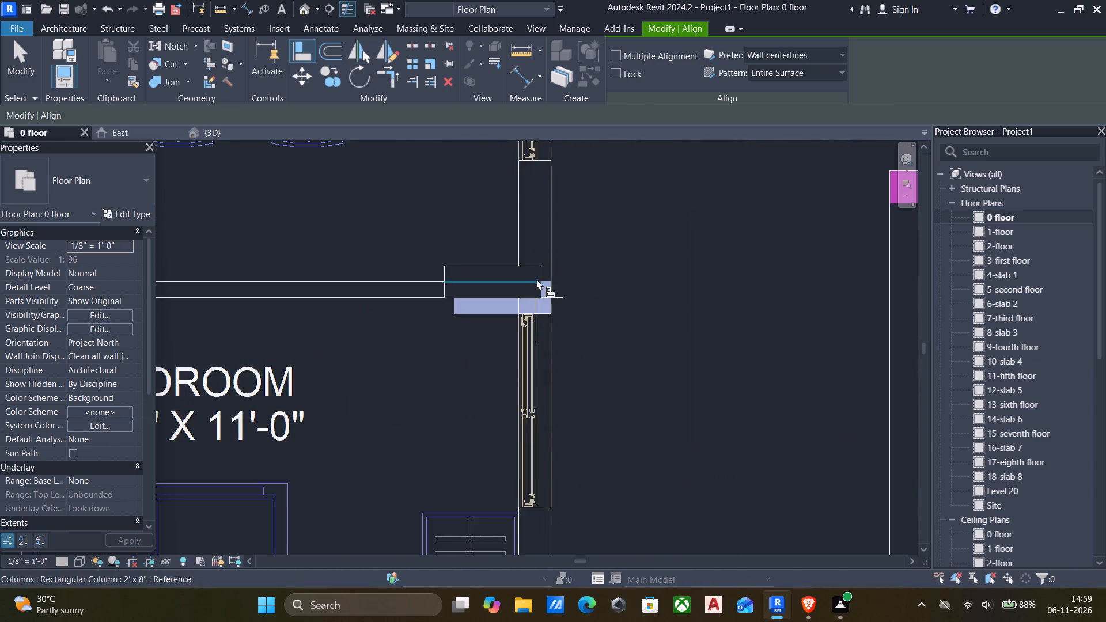
scroll(536, 279, up, 11)
click(573, 335)
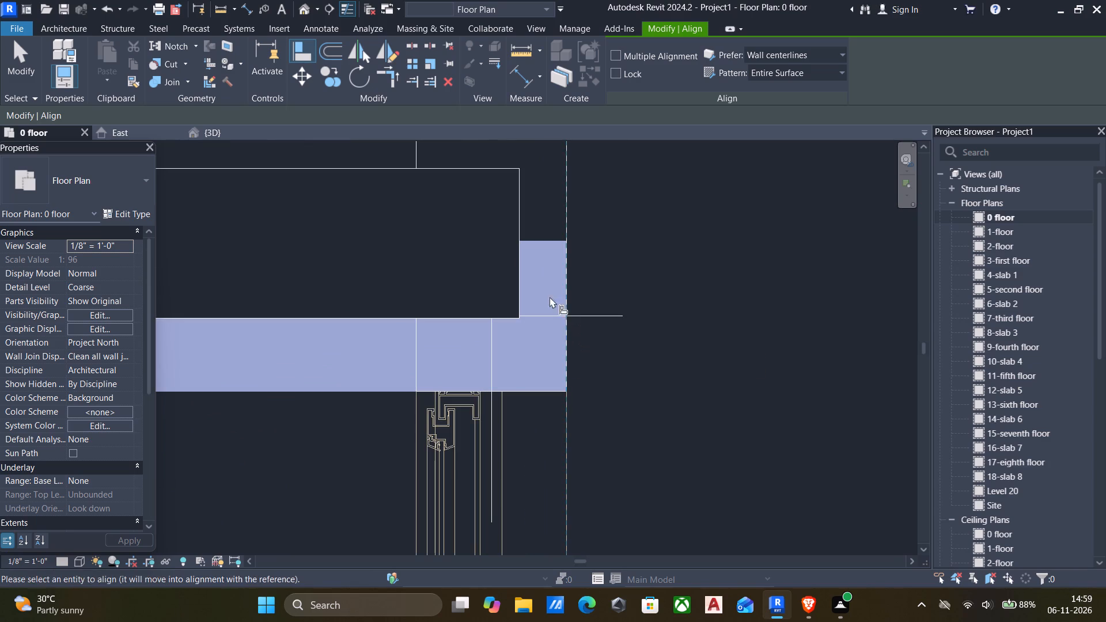
click(524, 278)
click(546, 392)
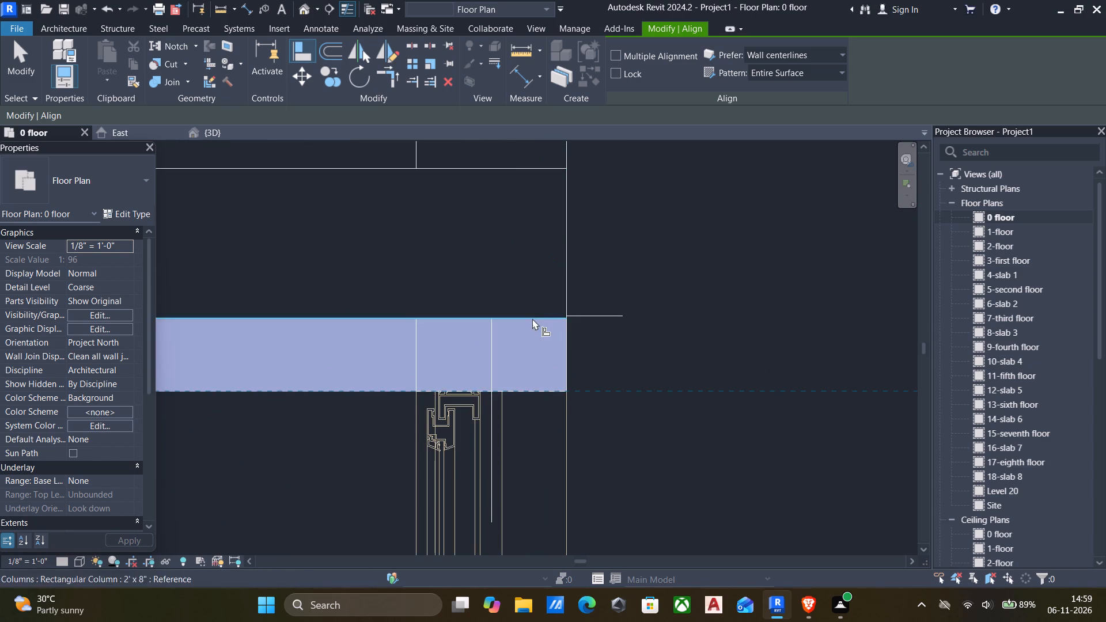
click(532, 318)
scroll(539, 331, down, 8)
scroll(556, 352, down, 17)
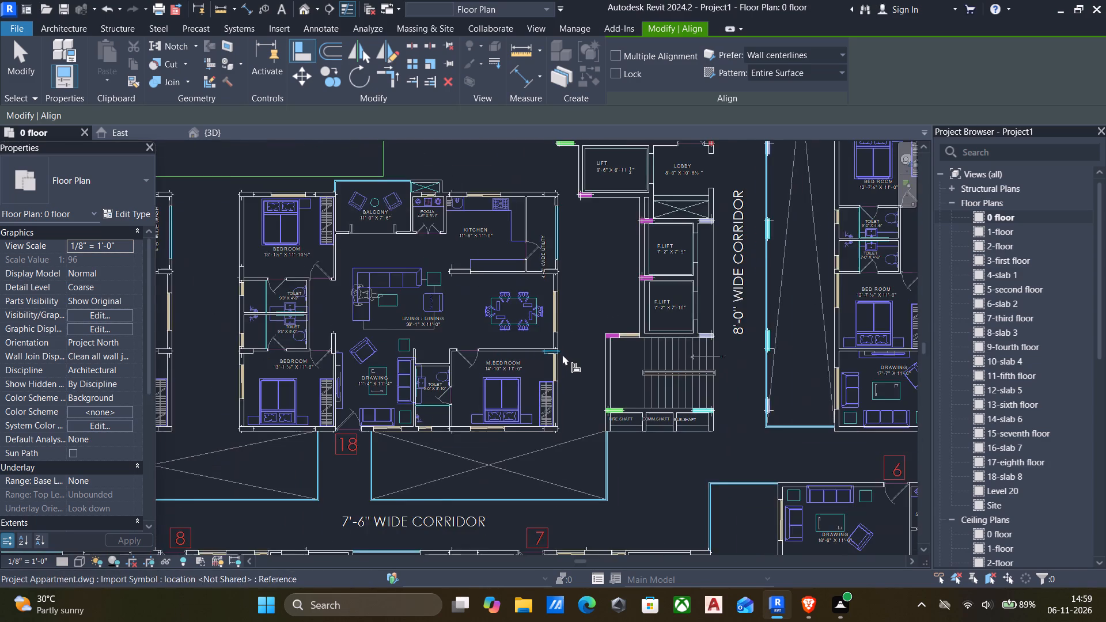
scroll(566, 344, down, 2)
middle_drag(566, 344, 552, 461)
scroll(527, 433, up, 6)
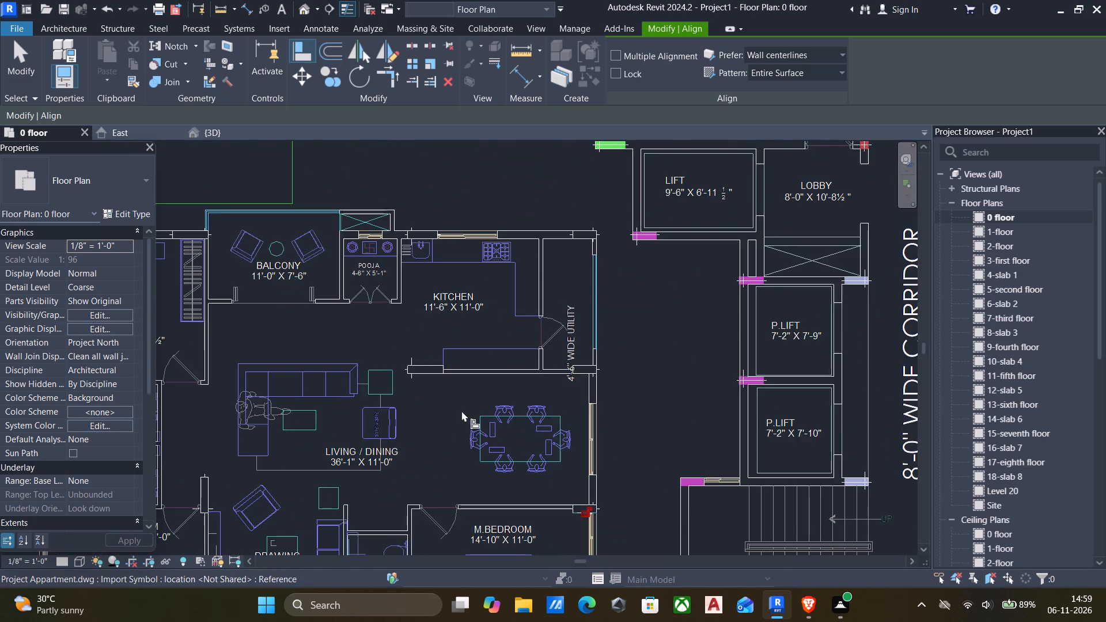
Examine the floor plan around flats 5, 6 and 18 and the lift core for column marks still without columns.
scroll(461, 400, up, 4)
scroll(611, 382, down, 5)
scroll(638, 266, up, 3)
scroll(645, 285, down, 2)
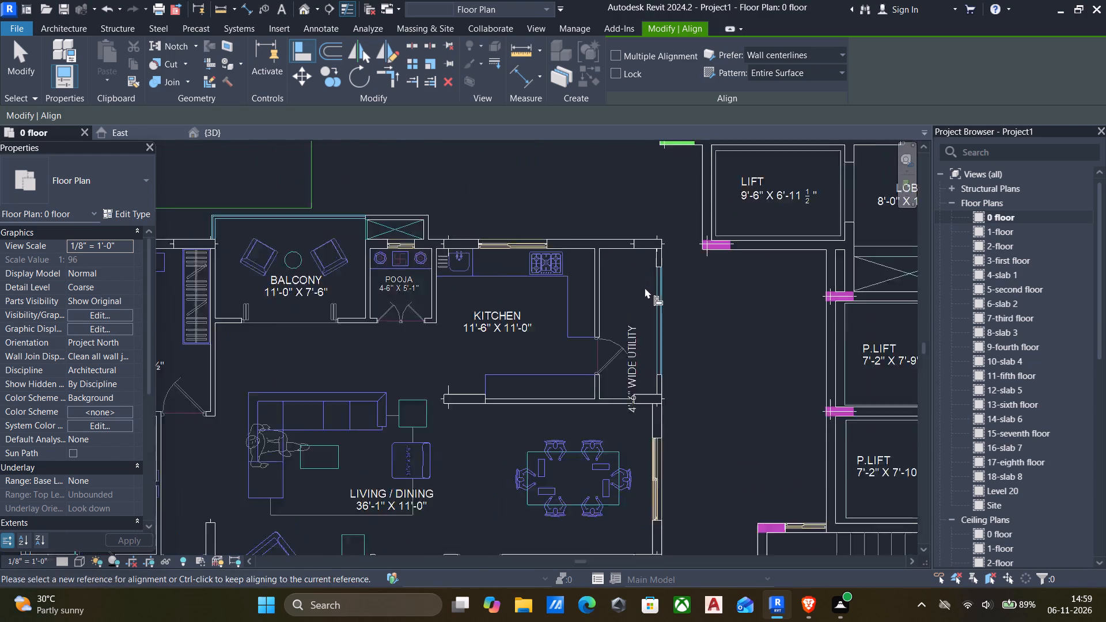
scroll(645, 287, down, 5)
scroll(658, 333, down, 6)
middle_drag(681, 356, 503, 373)
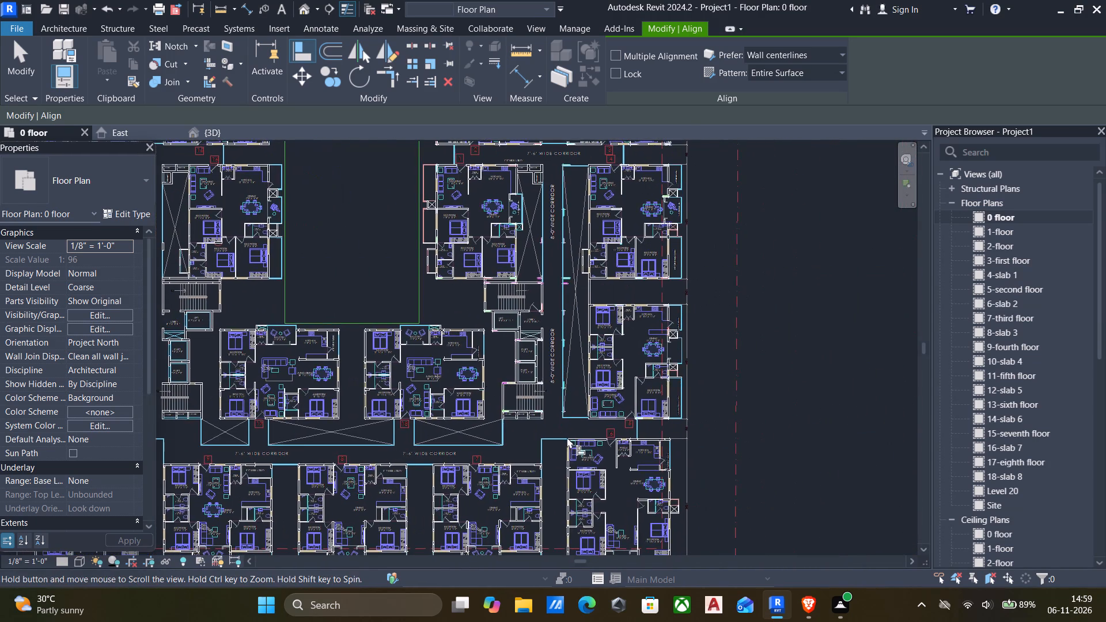
scroll(607, 458, up, 5)
scroll(685, 437, up, 5)
scroll(574, 412, down, 2)
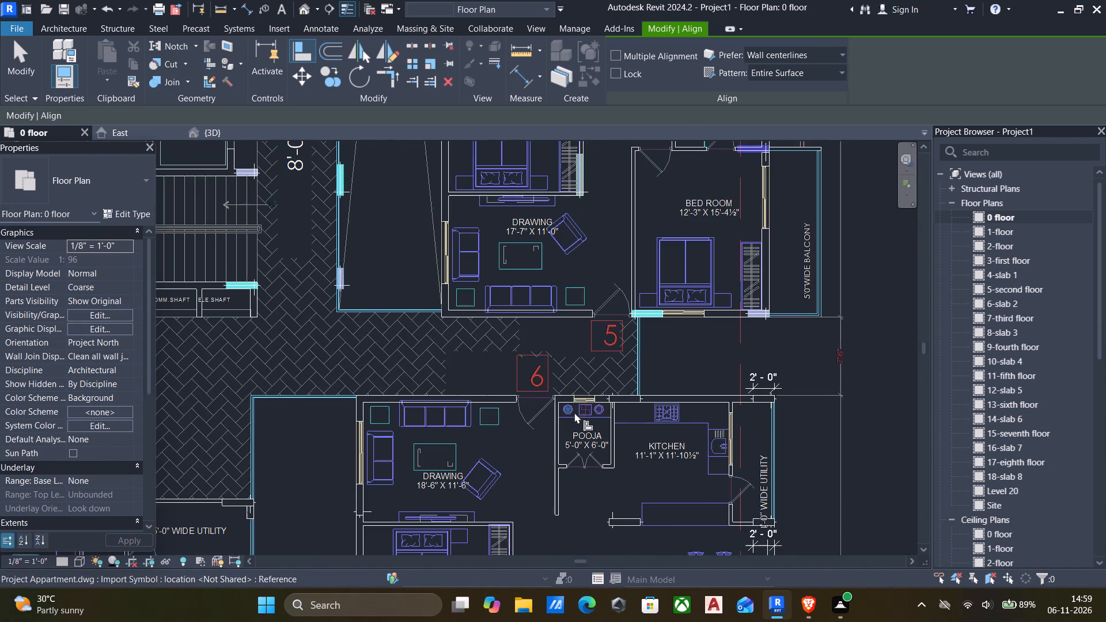
scroll(574, 412, down, 4)
middle_drag(563, 429, 584, 358)
middle_drag(544, 424, 592, 366)
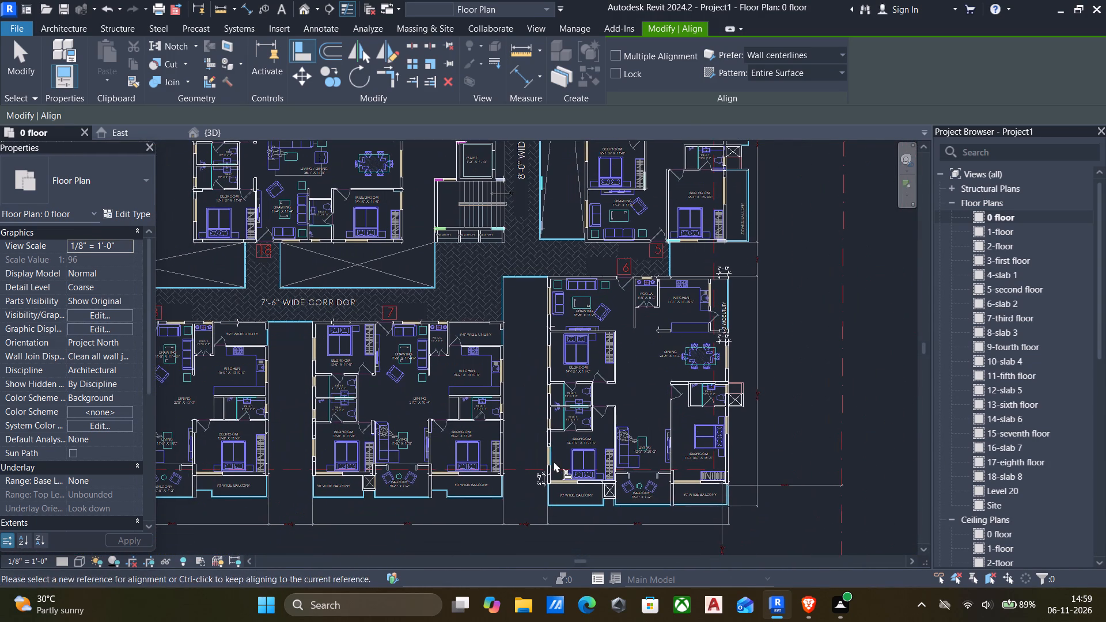
middle_drag(553, 462, 541, 532)
middle_drag(510, 336, 484, 452)
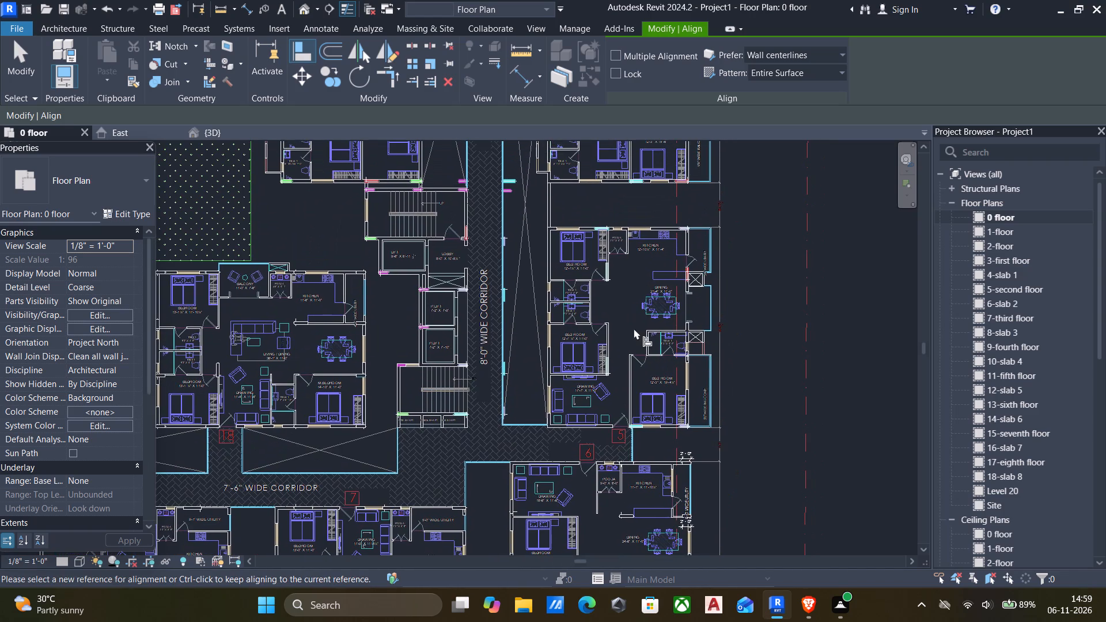
scroll(636, 316, down, 6)
middle_drag(635, 316, 617, 395)
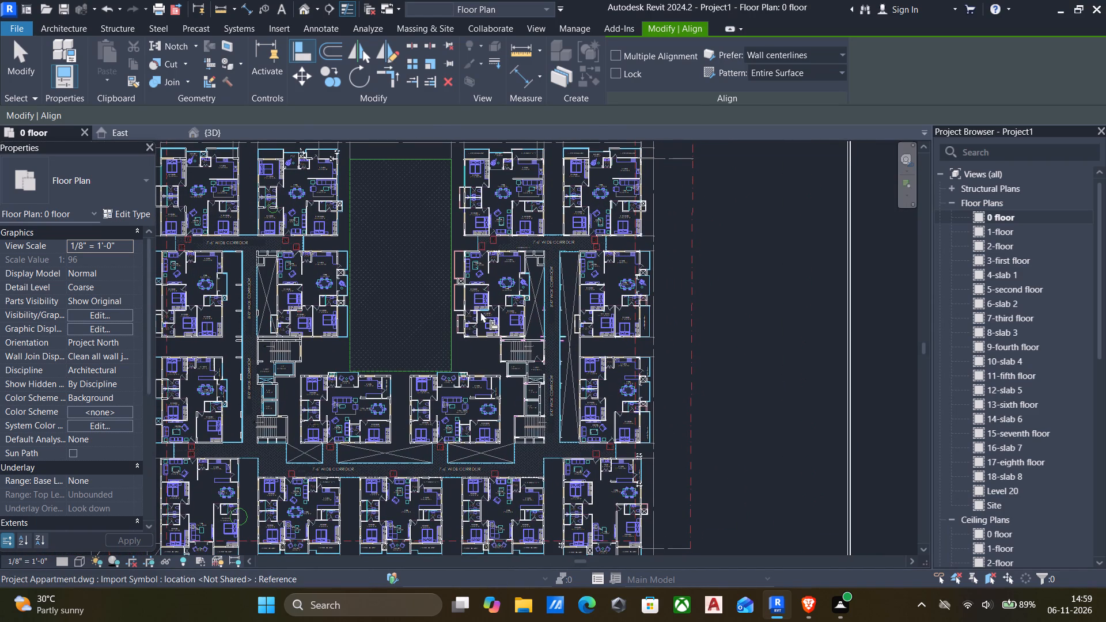
Place 2' x 8" rectangular columns on the magenta and lavender marks between the lower P.Lift and the staircase beside the shafts.
click(66, 24)
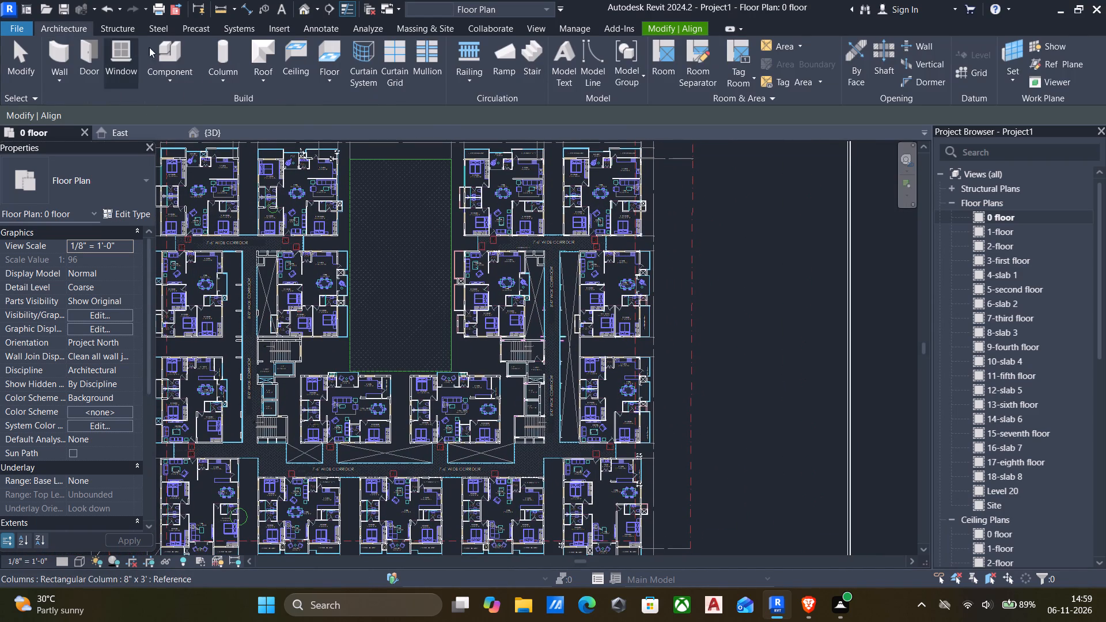
click(230, 71)
click(241, 134)
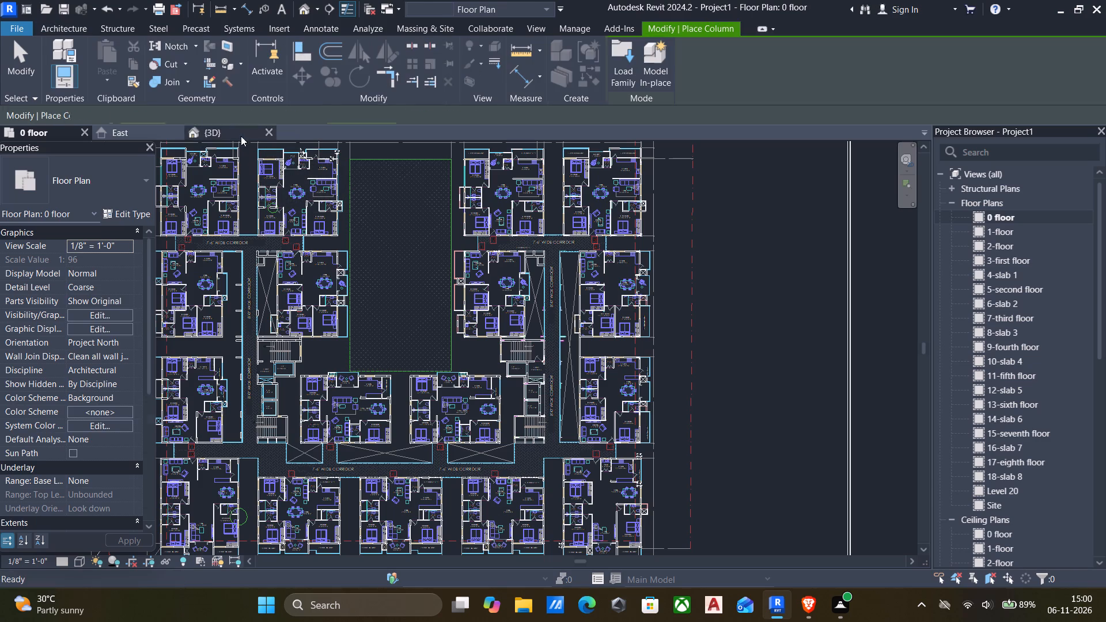
scroll(523, 422, up, 5)
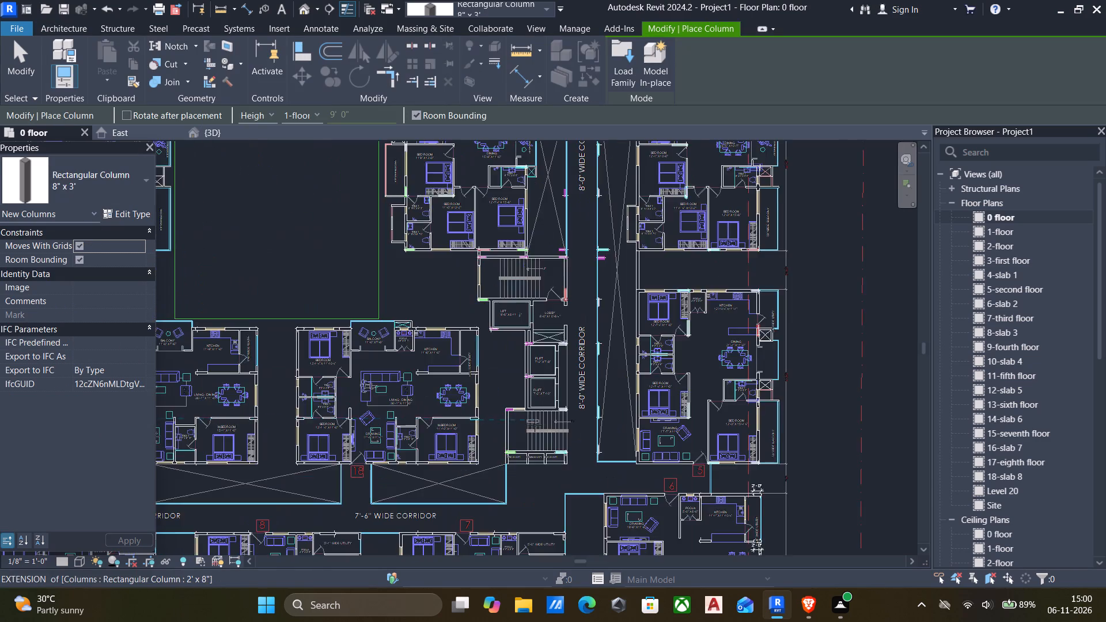
scroll(537, 425, up, 5)
scroll(414, 385, up, 4)
scroll(461, 396, up, 4)
scroll(550, 411, down, 7)
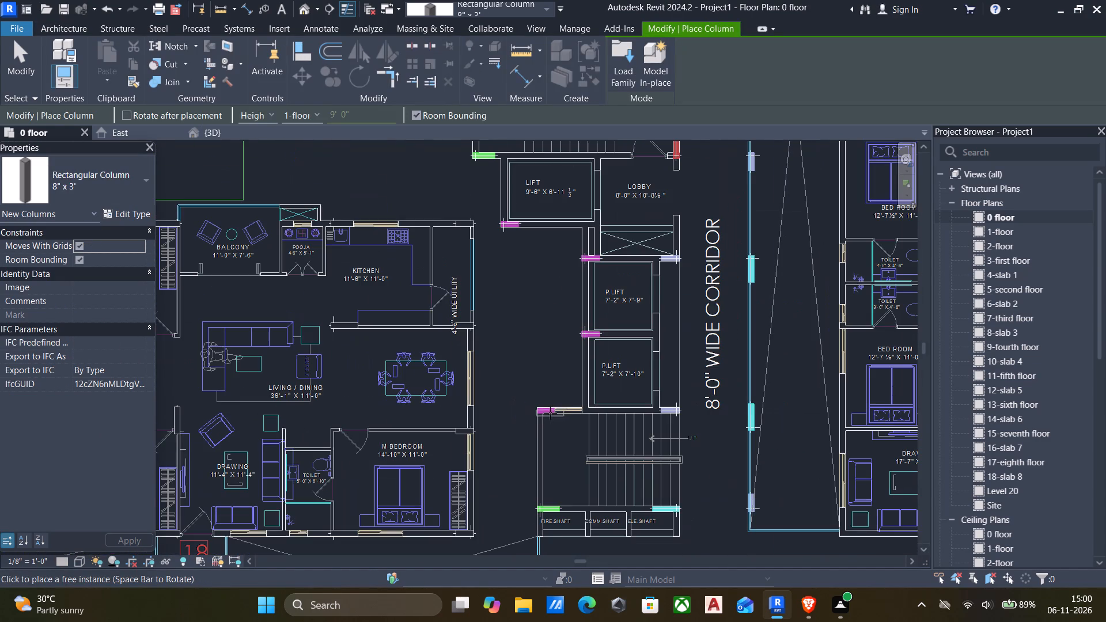
scroll(532, 418, down, 2)
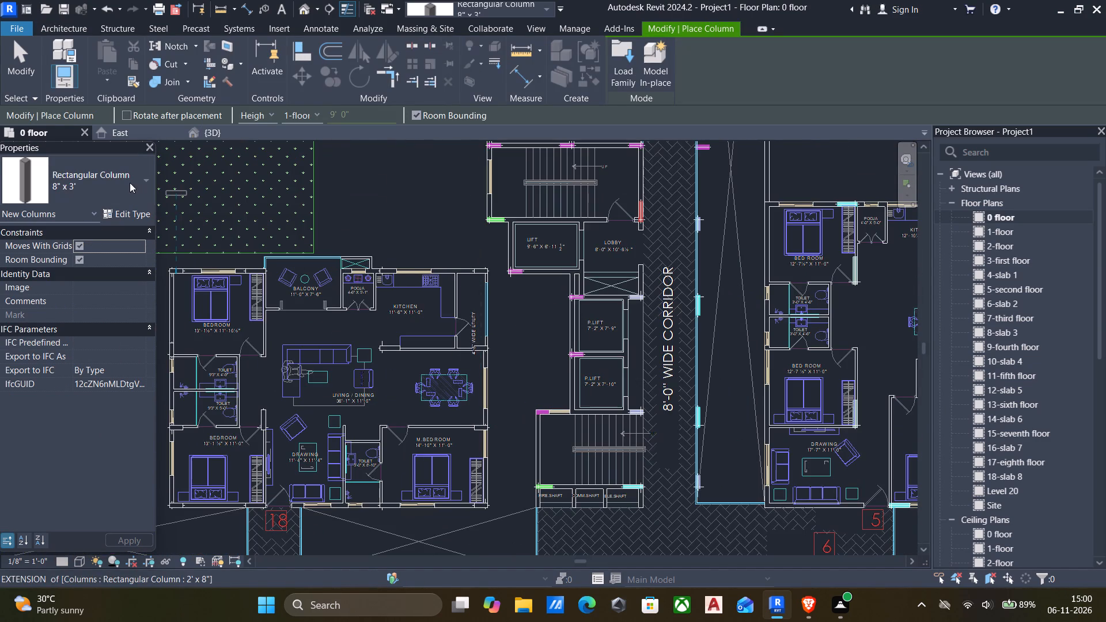
click(115, 178)
scroll(95, 276, up, 2)
click(43, 256)
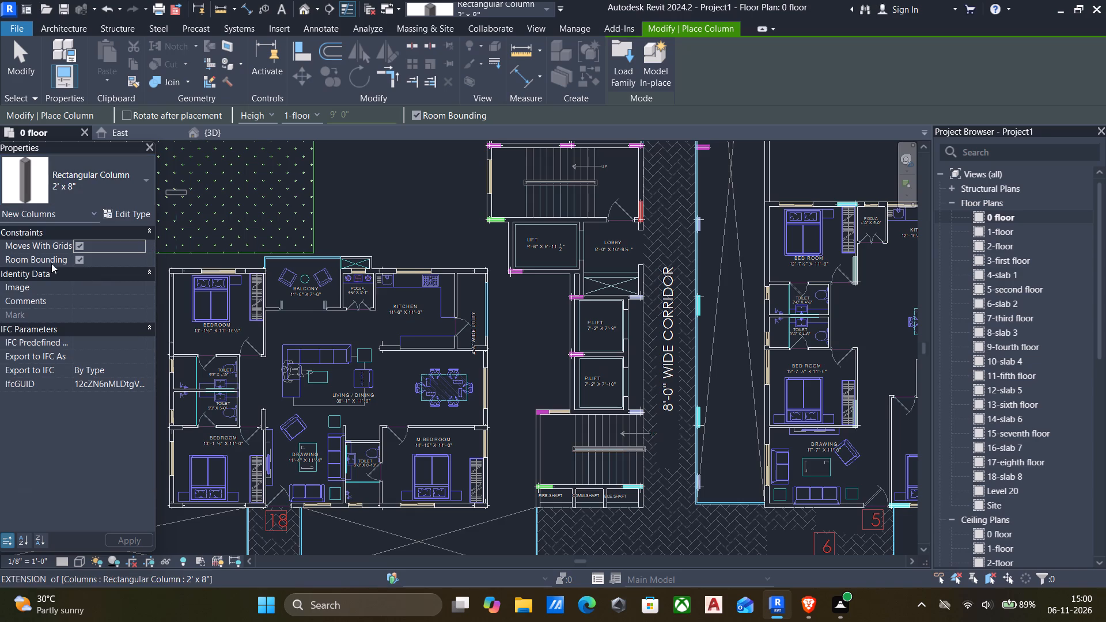
scroll(616, 378, up, 5)
scroll(489, 430, up, 5)
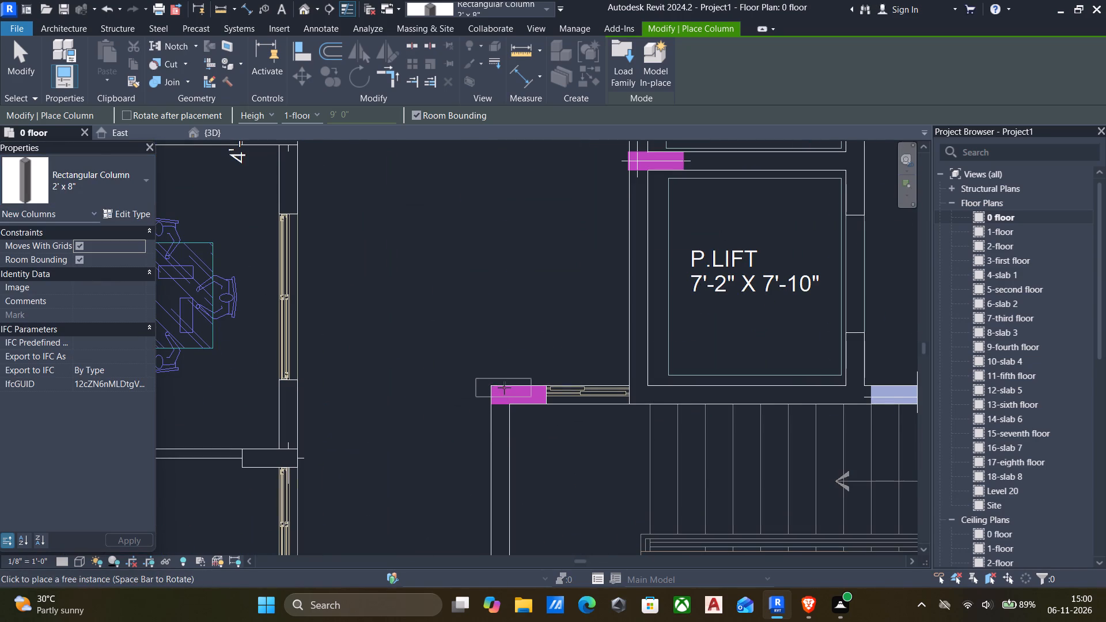
click(513, 389)
scroll(528, 393, down, 6)
scroll(712, 408, up, 5)
click(709, 380)
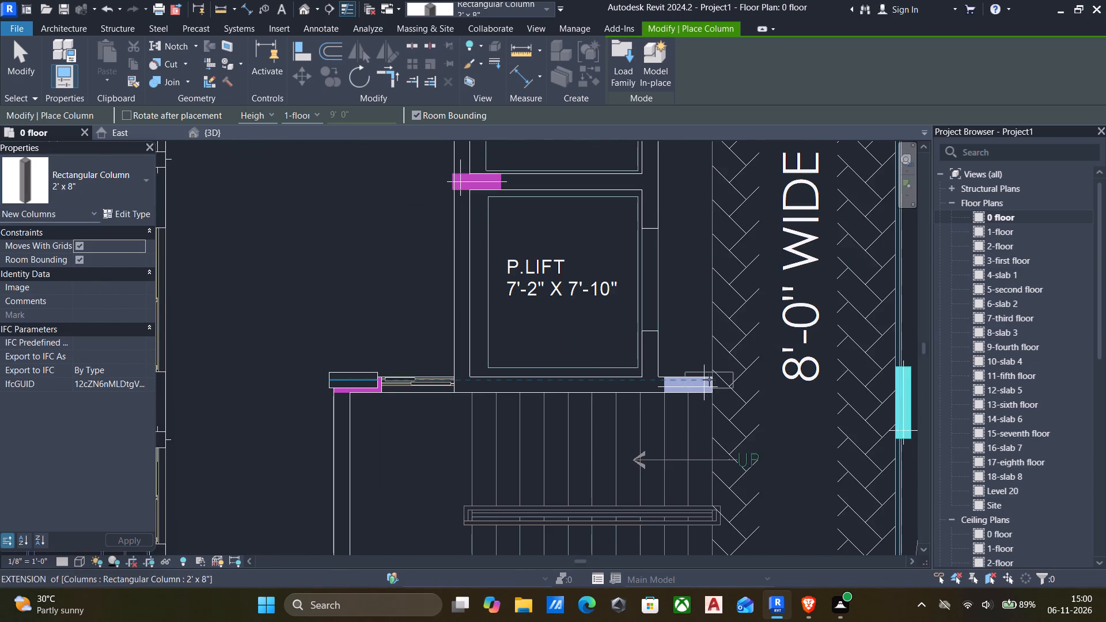
Place 2' x 8" columns on the two magenta marks and lavender mark around the 7'-9" P.Lift and the magenta mark at the 9'-6" lift's corner.
scroll(633, 422, down, 6)
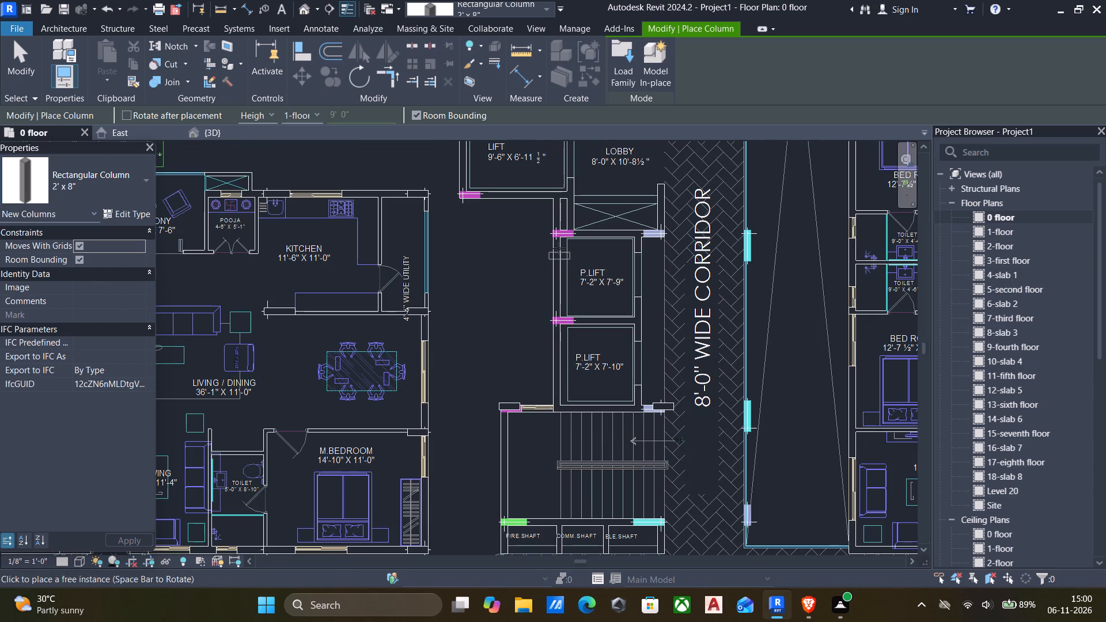
scroll(560, 226, up, 8)
click(561, 236)
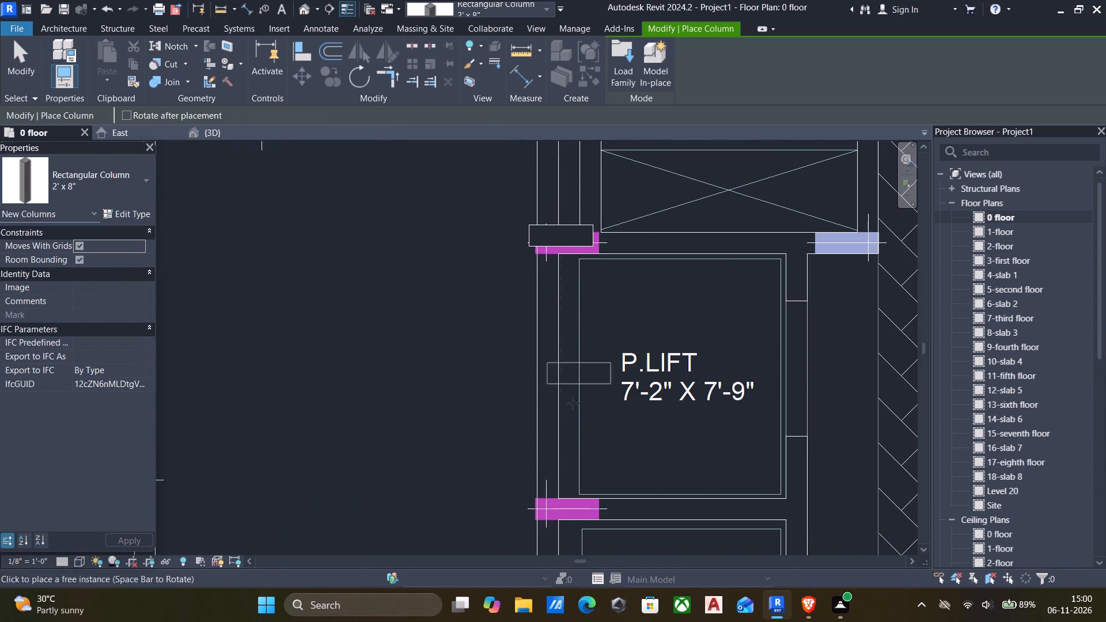
click(558, 505)
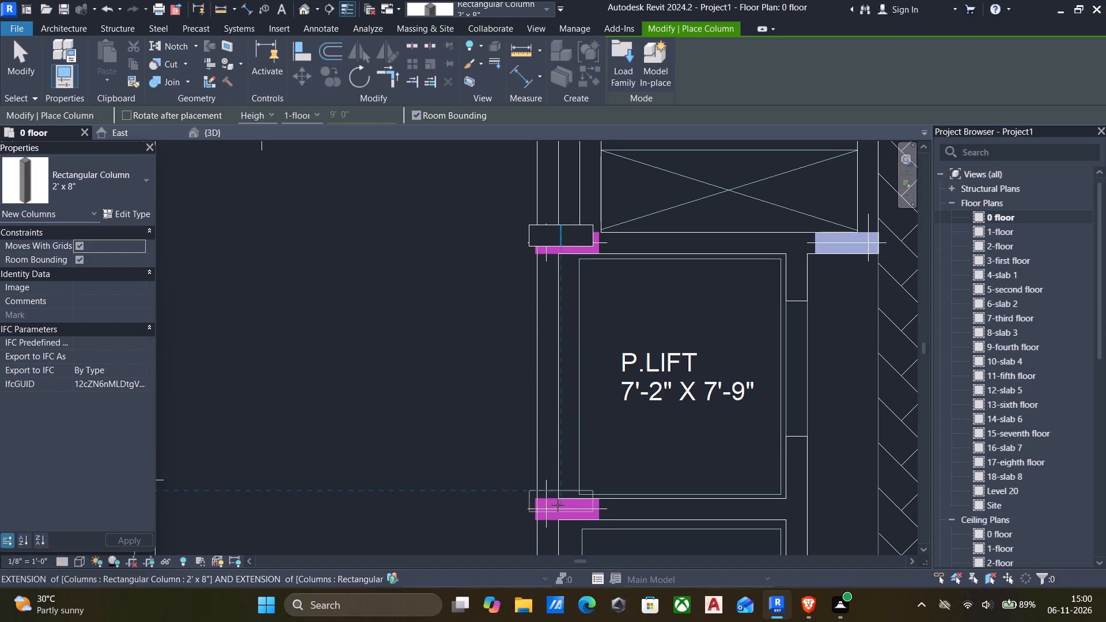
click(837, 237)
scroll(802, 237, down, 6)
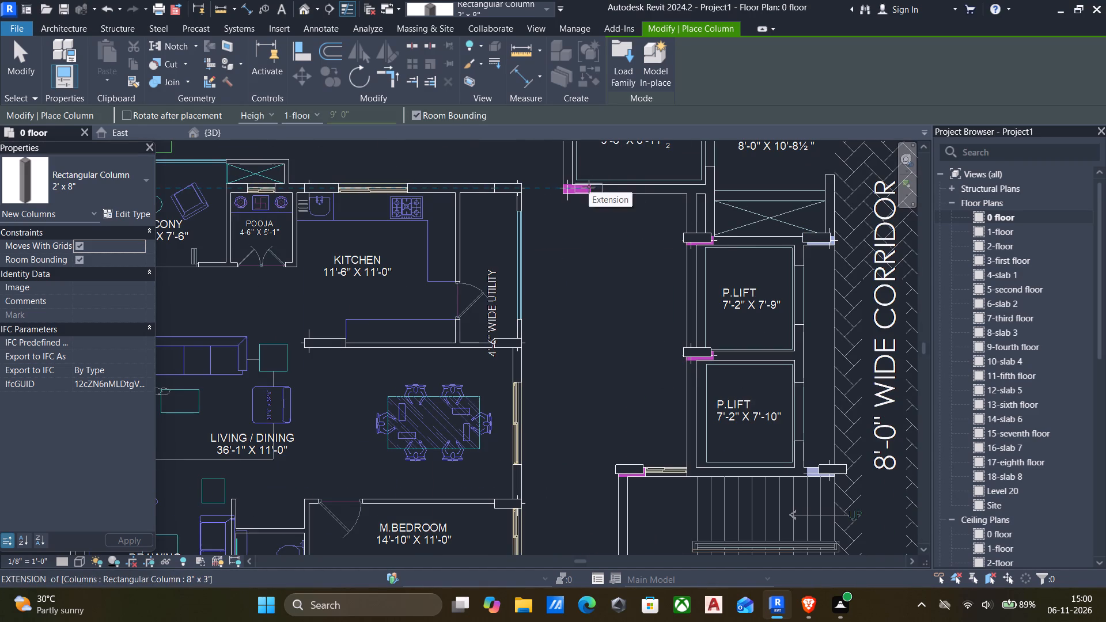
click(589, 187)
Place an 8" x 3' rectangular column on the cyan mark between the staircase and the electrical shaft.
click(69, 175)
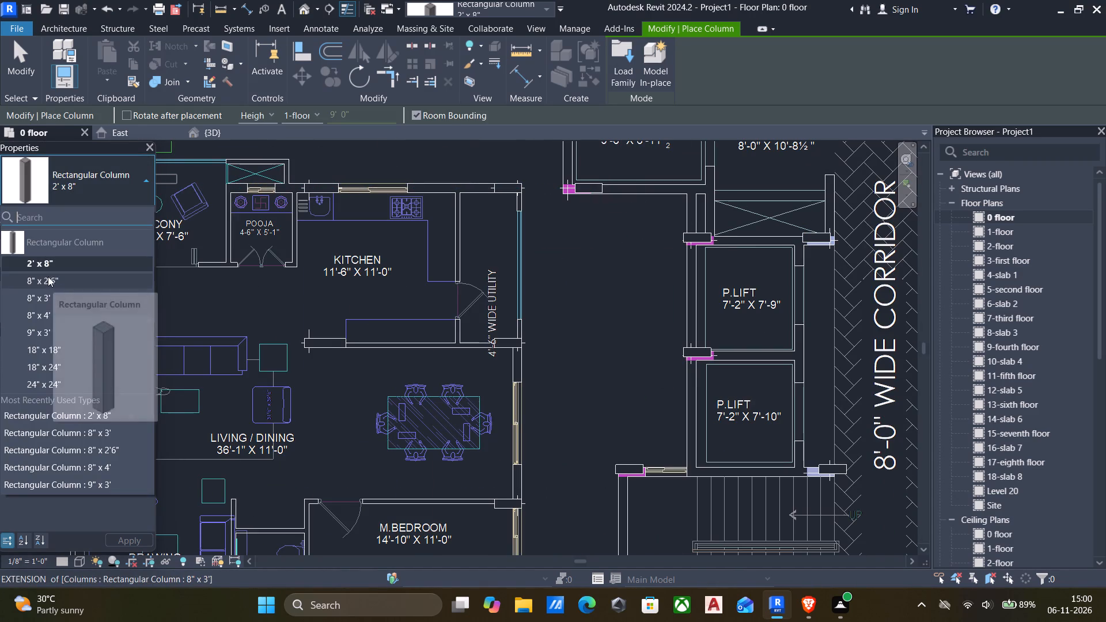
click(43, 298)
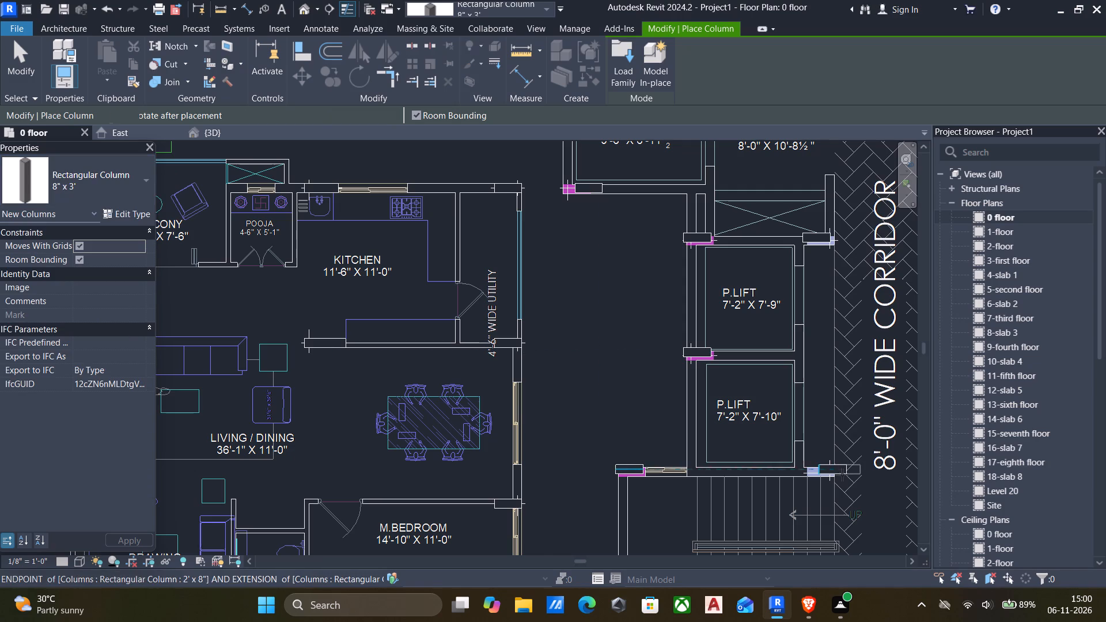
scroll(842, 475, down, 6)
middle_drag(840, 476, 743, 402)
scroll(729, 454, up, 12)
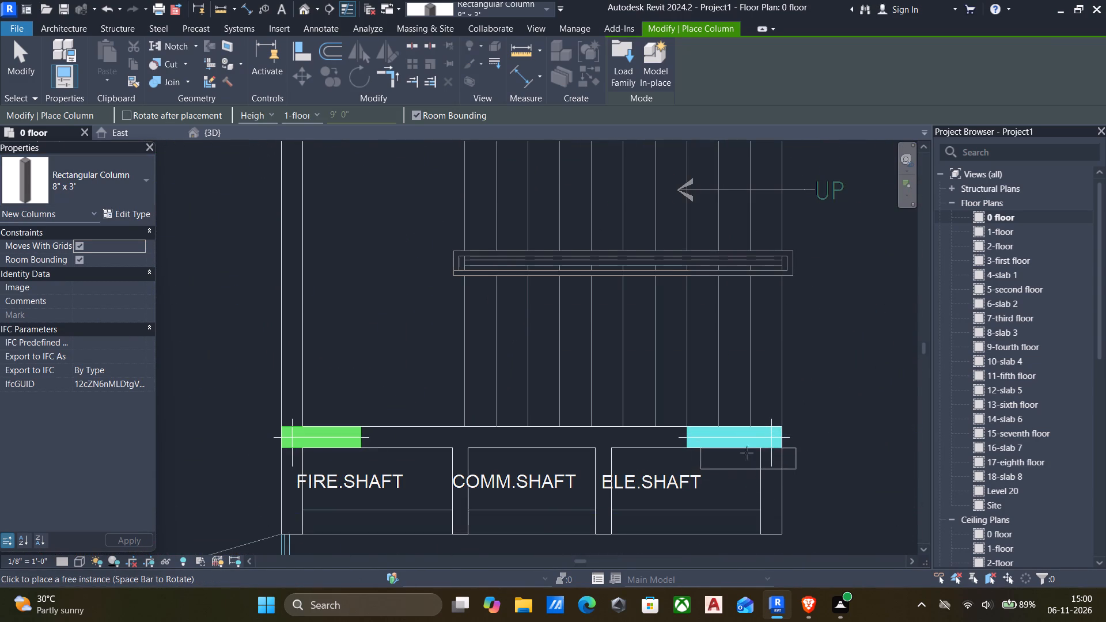
click(744, 429)
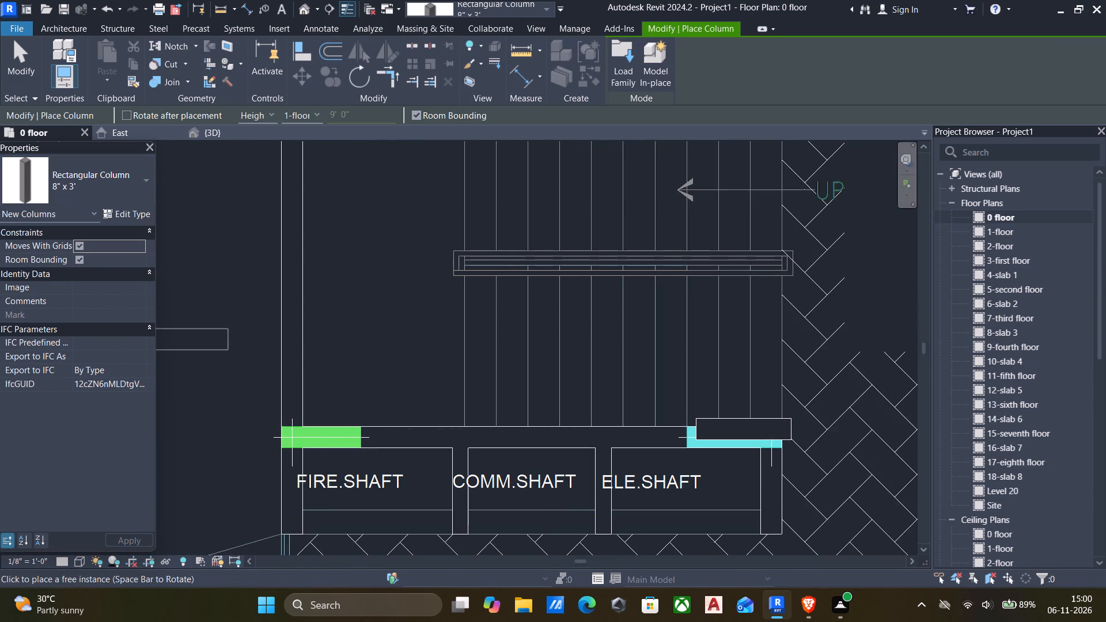
Place an 8" x 2'6" rectangular column on the green mark at the fire shaft corner of the staircase.
click(59, 166)
click(57, 282)
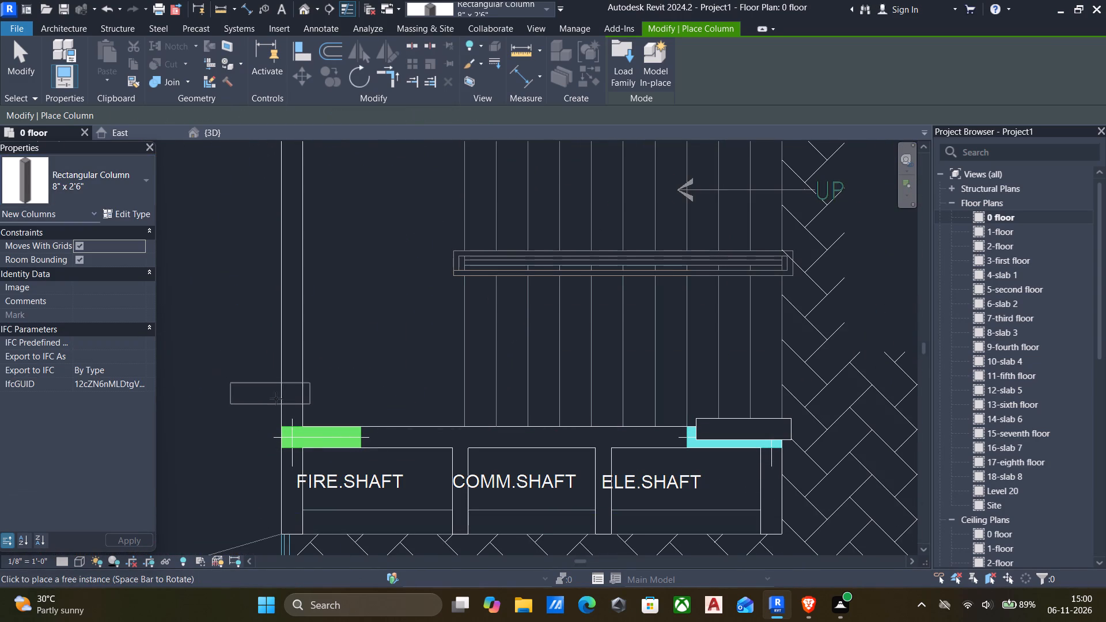
click(307, 424)
Place 8" x 2'6" columns on the green marks at the lobby staircase's outer corner near the lift and the bedroom wall opposite.
scroll(309, 403, down, 7)
scroll(369, 390, down, 4)
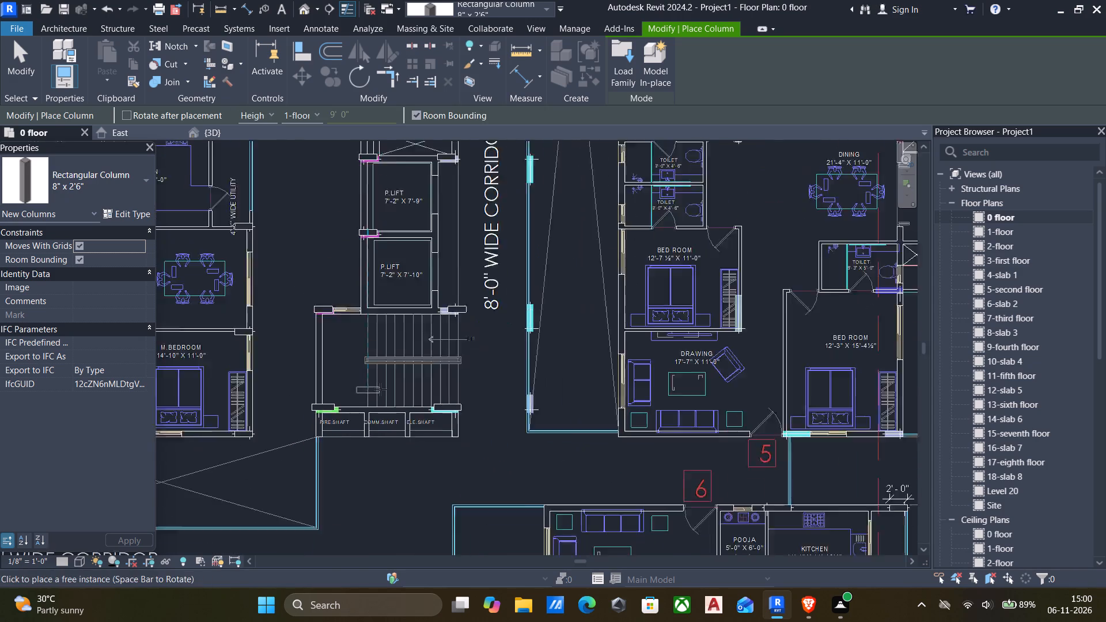
middle_drag(388, 389, 378, 428)
middle_drag(394, 362, 404, 454)
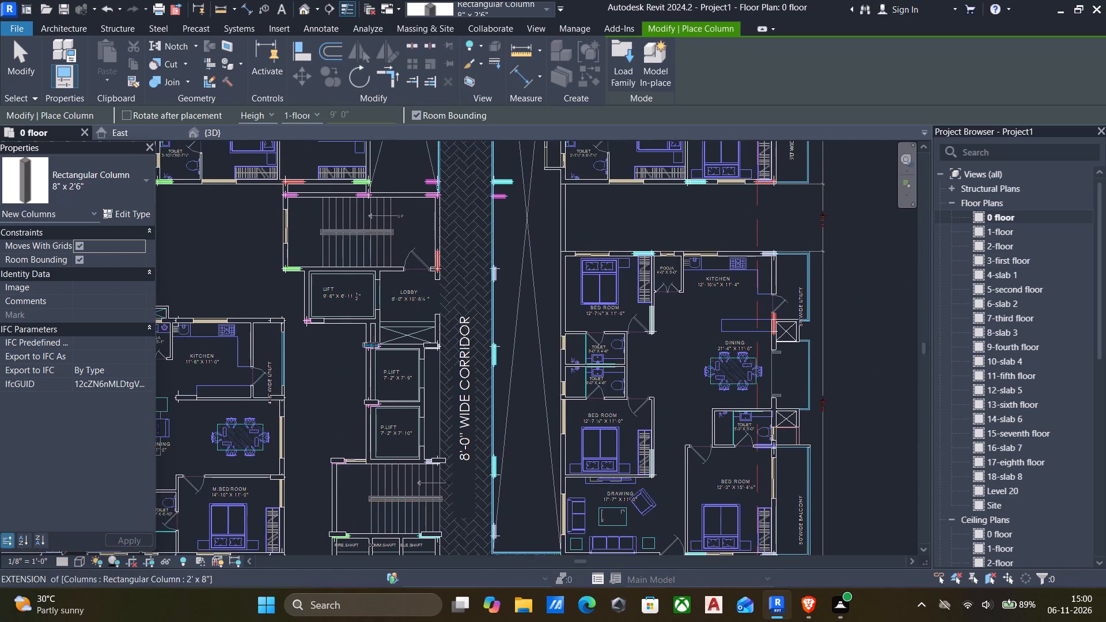
middle_drag(373, 333, 464, 388)
scroll(326, 294, up, 6)
scroll(428, 358, up, 3)
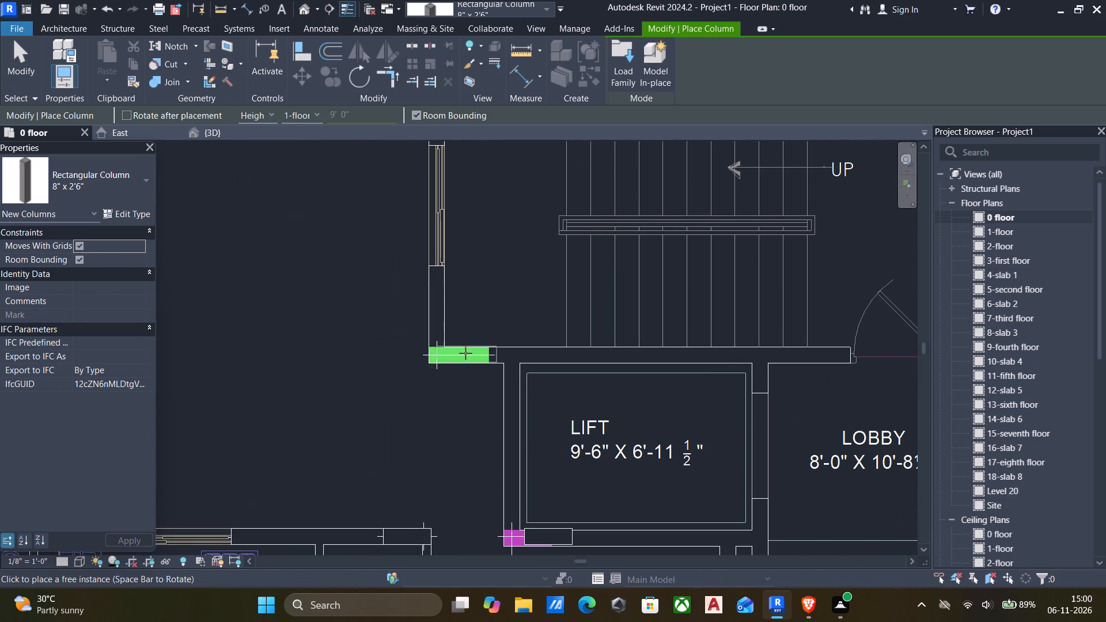
click(452, 352)
scroll(453, 352, down, 5)
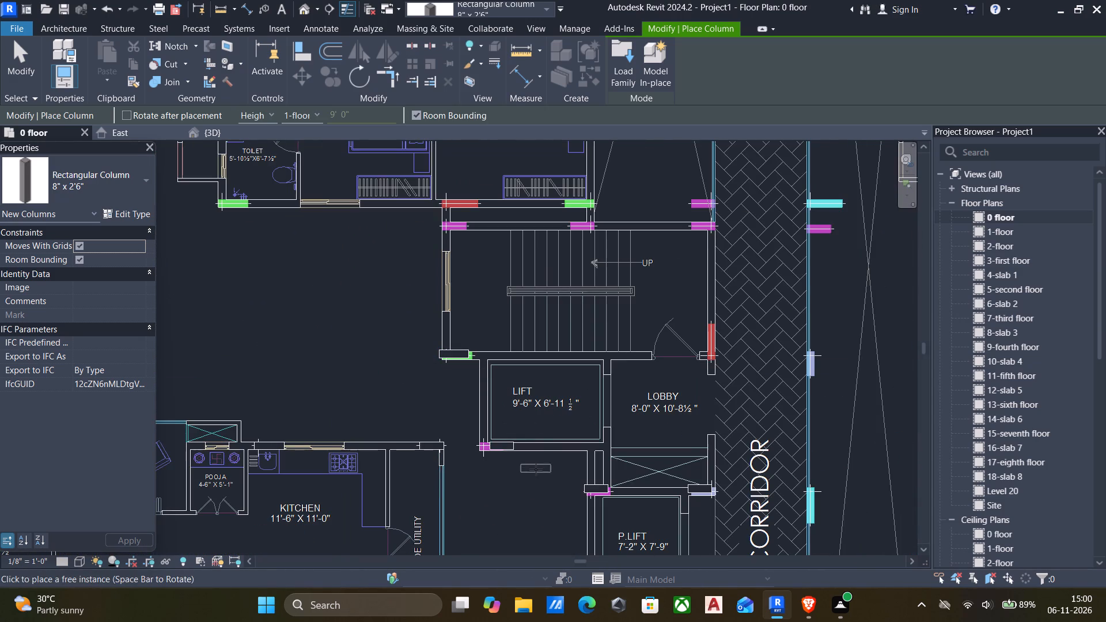
middle_drag(579, 460, 452, 483)
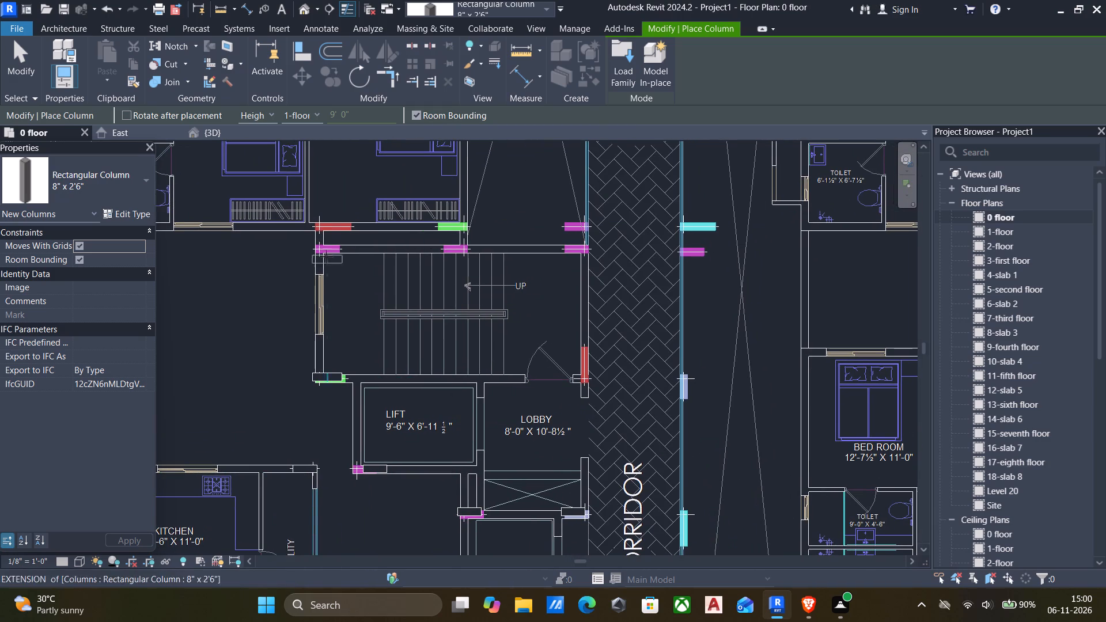
scroll(317, 248, up, 1)
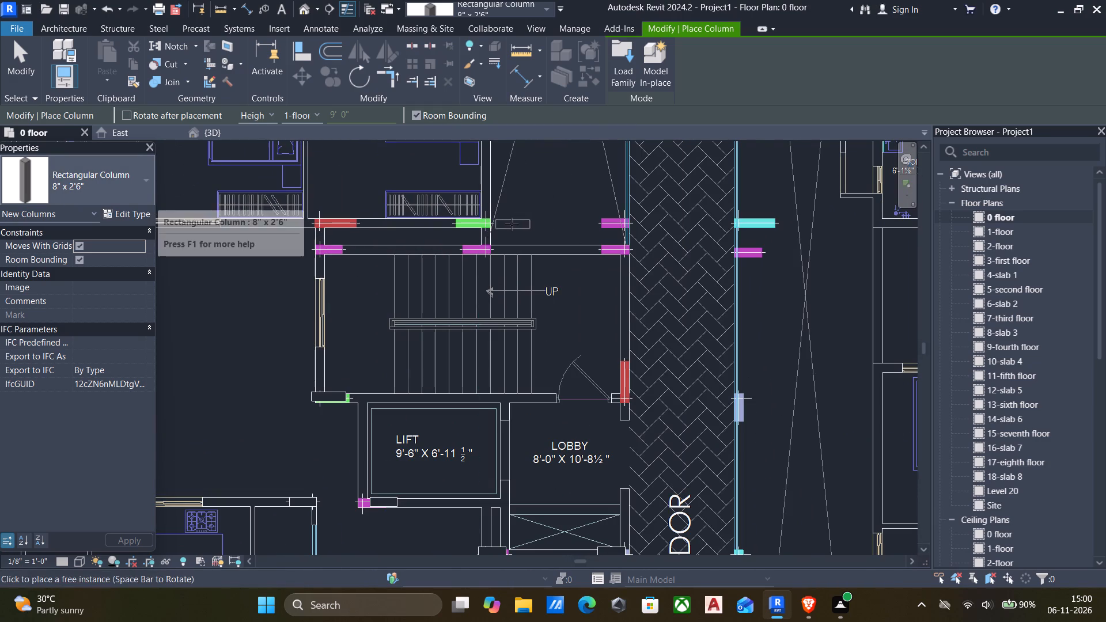
click(467, 219)
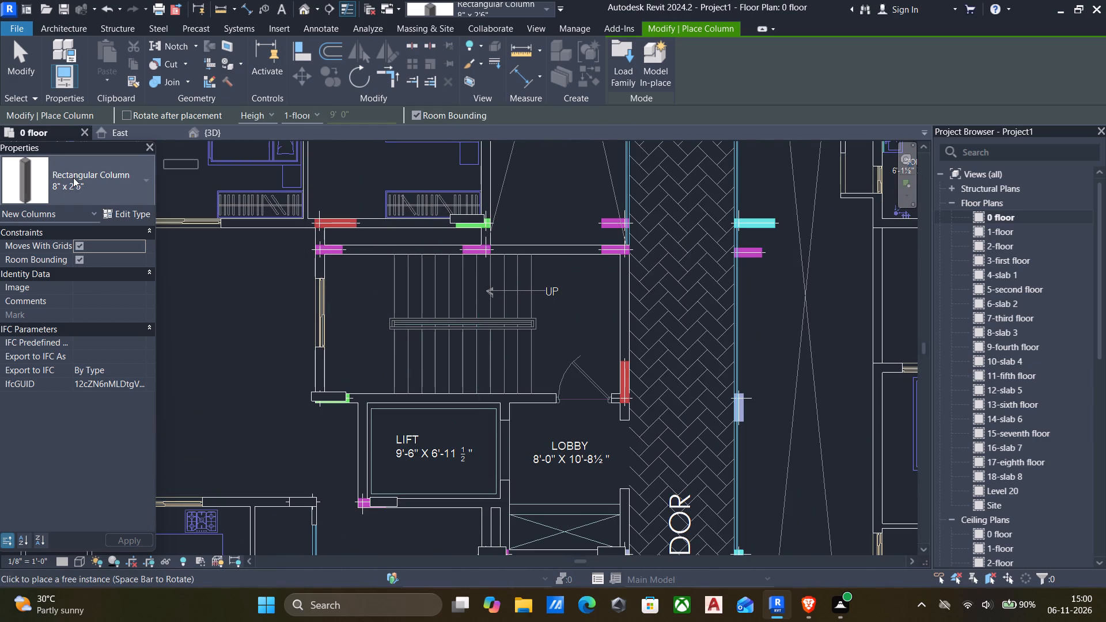
Place 2' x 8" rectangular columns on the three magenta marks along the lobby staircase's bedroom-side wall and the one at the adjacent duct's corridor corner.
click(95, 184)
scroll(56, 284, up, 3)
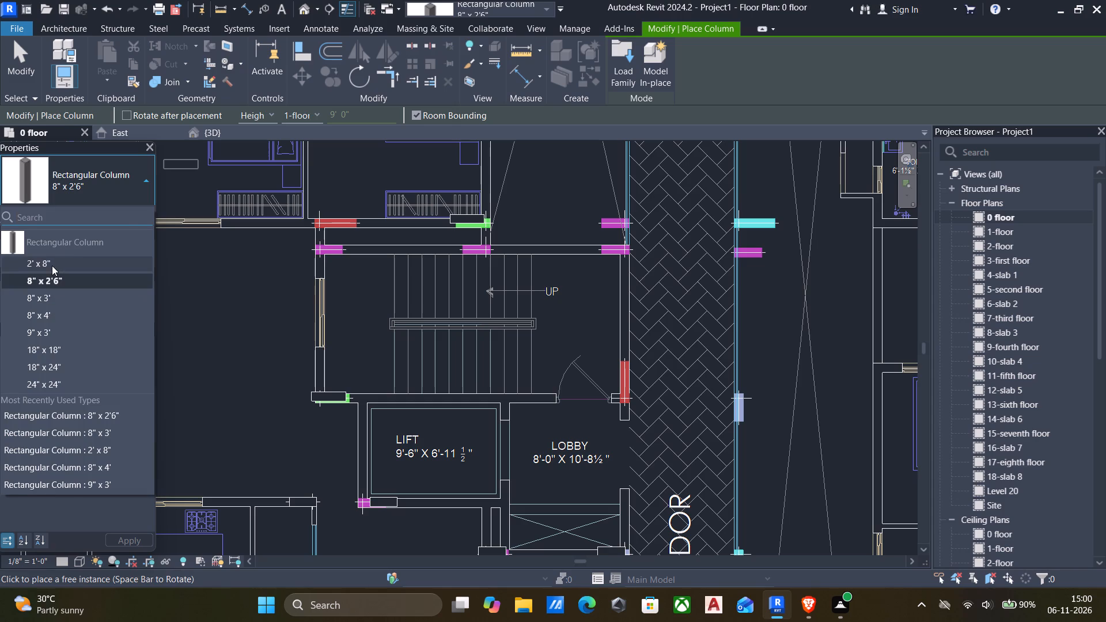
click(52, 266)
scroll(584, 384, down, 5)
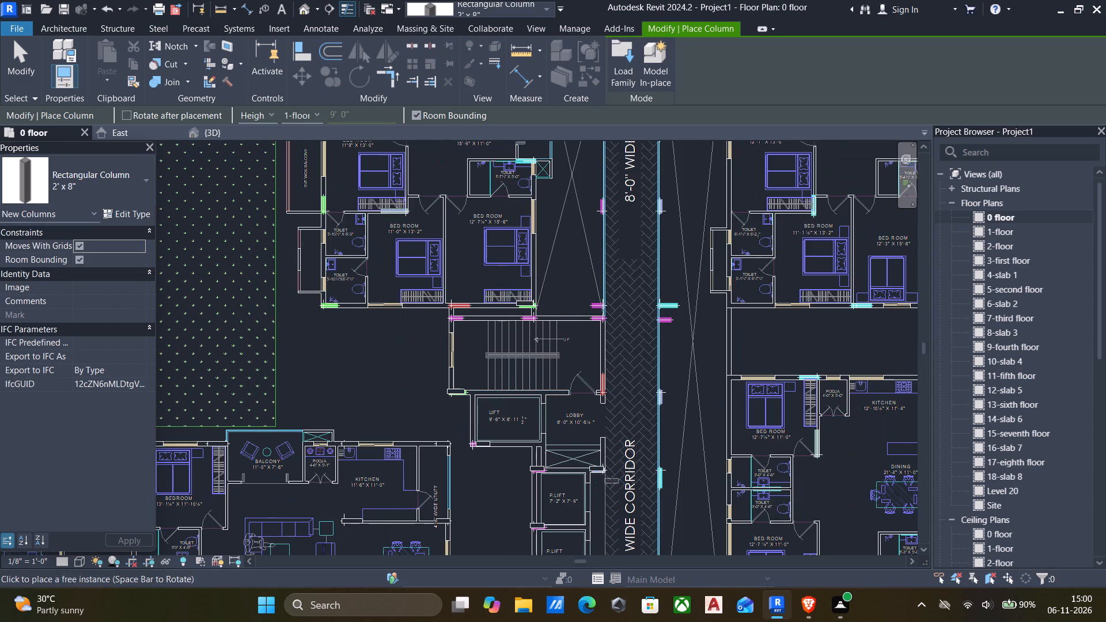
scroll(525, 318, up, 4)
scroll(377, 320, up, 4)
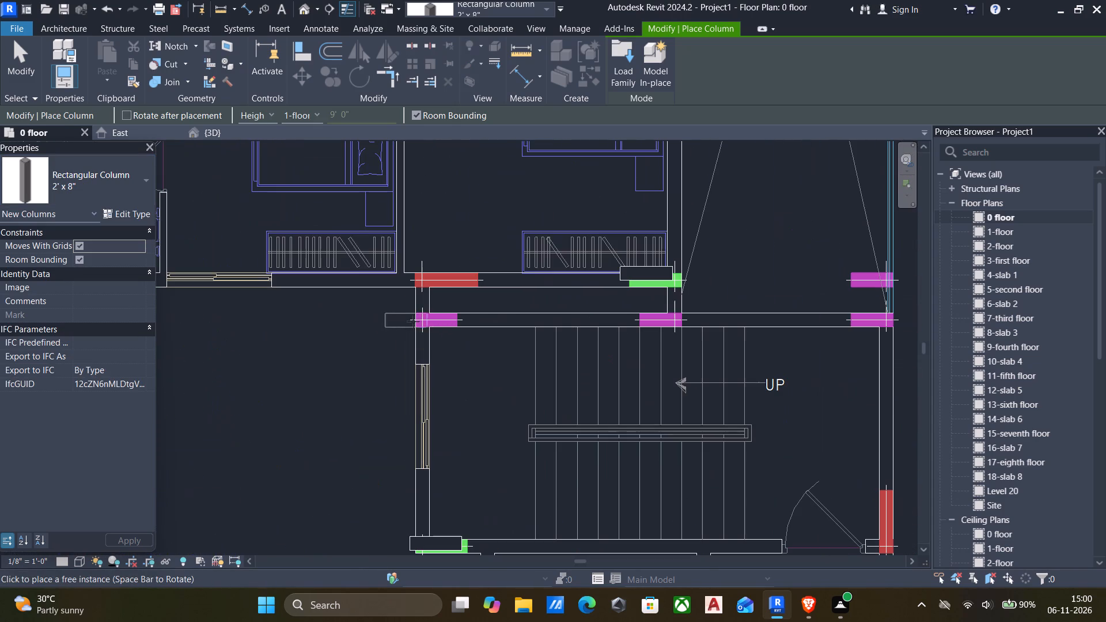
click(422, 315)
click(646, 320)
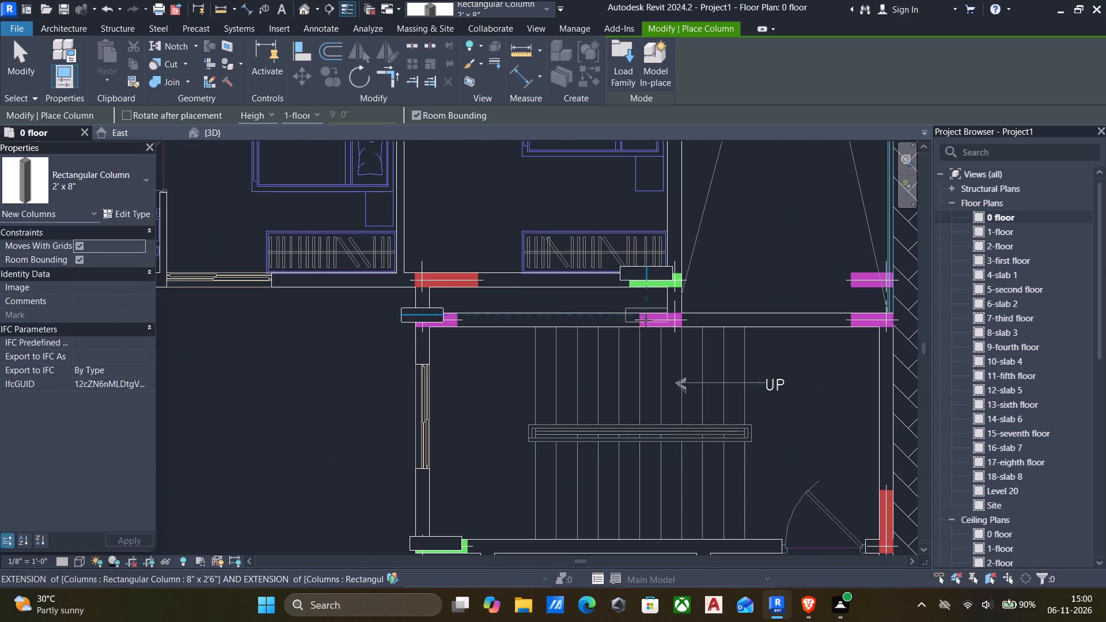
scroll(644, 320, down, 4)
scroll(763, 296, up, 4)
click(785, 294)
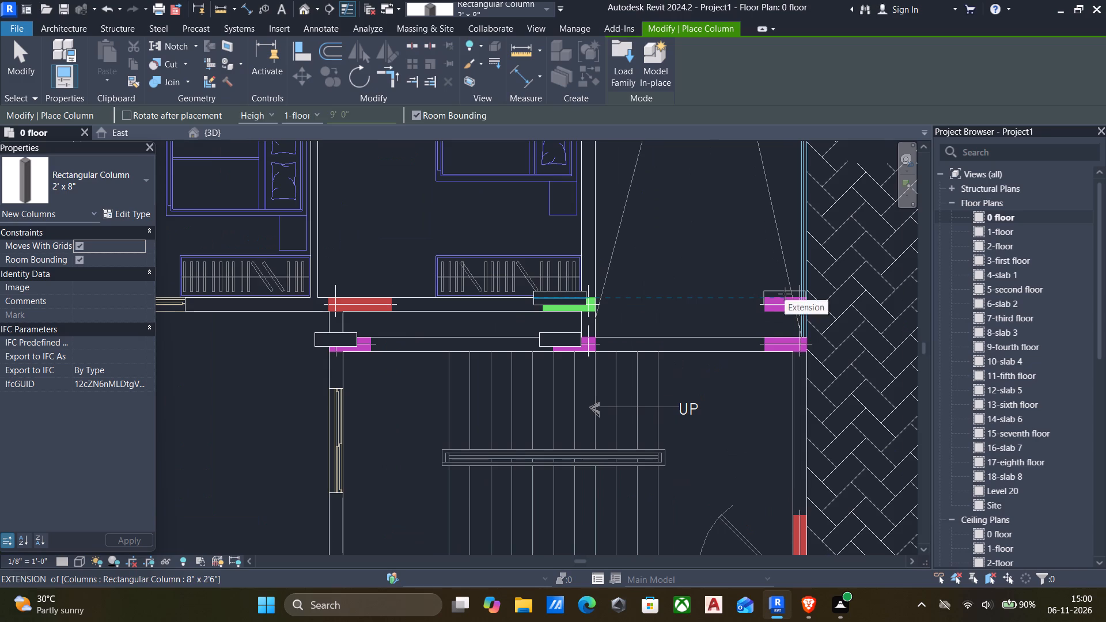
click(777, 337)
Place 8" x 3' columns on the red marks: horizontal at the bedroom wall near the lobby staircase, vertical beside the staircase door.
scroll(776, 353, down, 4)
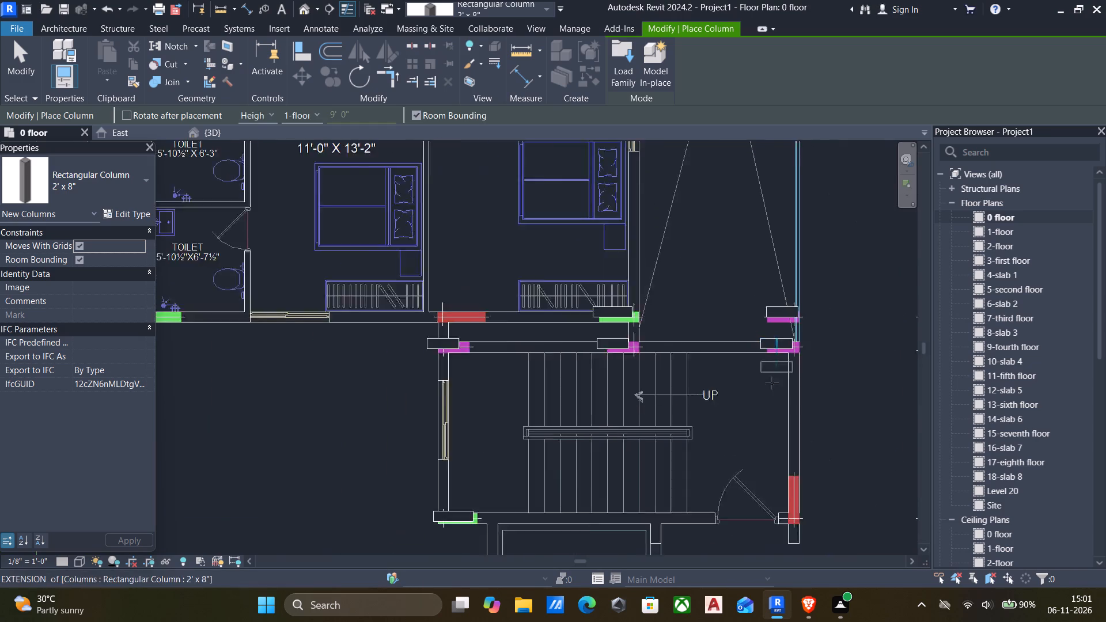
scroll(772, 383, down, 3)
middle_drag(766, 426, 752, 382)
middle_drag(758, 446, 741, 361)
middle_drag(679, 446, 594, 321)
middle_drag(631, 357, 676, 438)
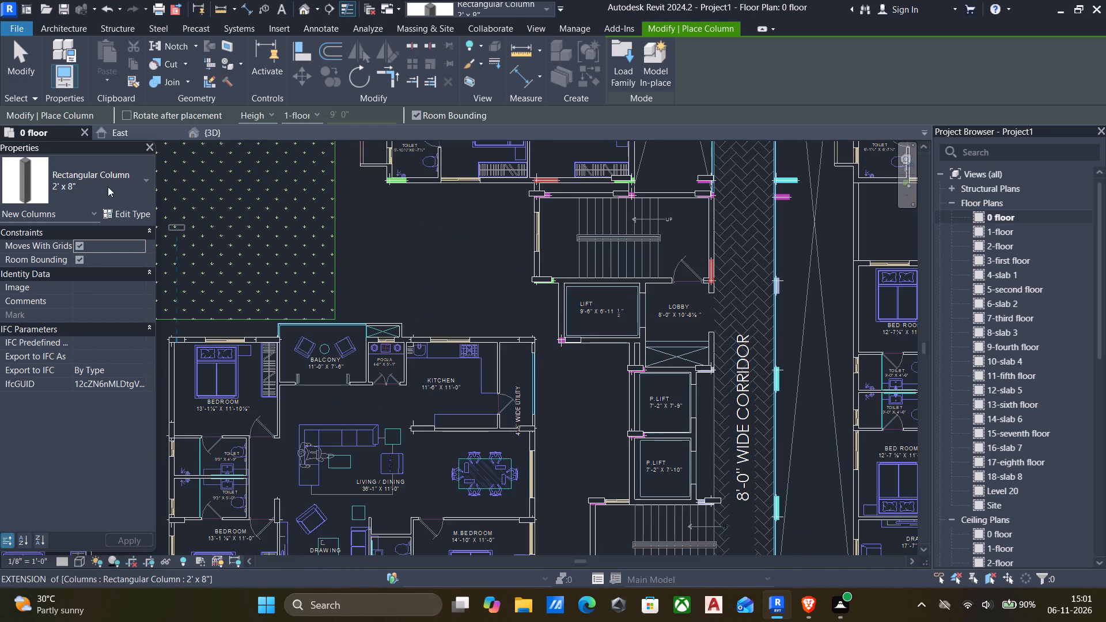
click(74, 168)
scroll(75, 270, up, 6)
click(46, 299)
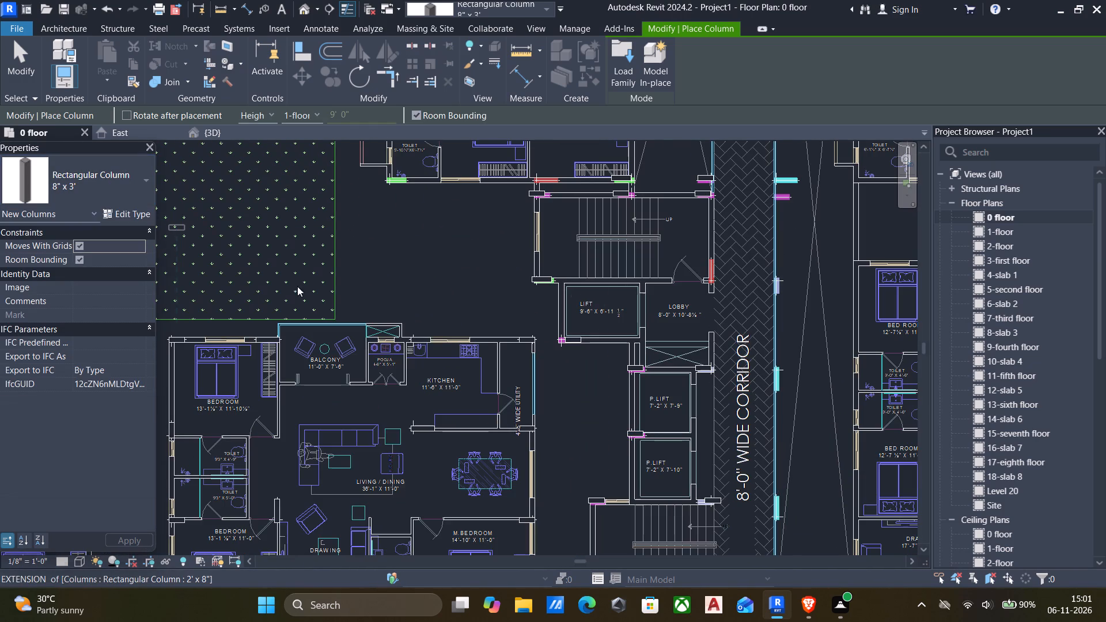
scroll(736, 288, down, 6)
middle_drag(732, 279, 724, 381)
scroll(715, 339, up, 6)
scroll(589, 368, up, 3)
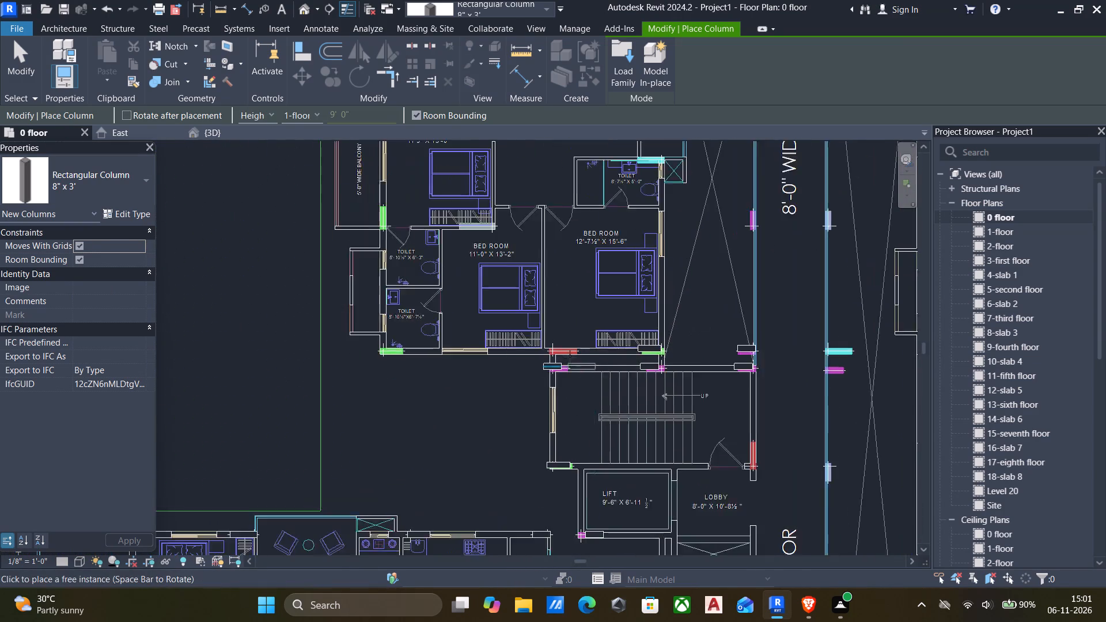
scroll(570, 356, up, 2)
click(544, 346)
scroll(648, 374, down, 4)
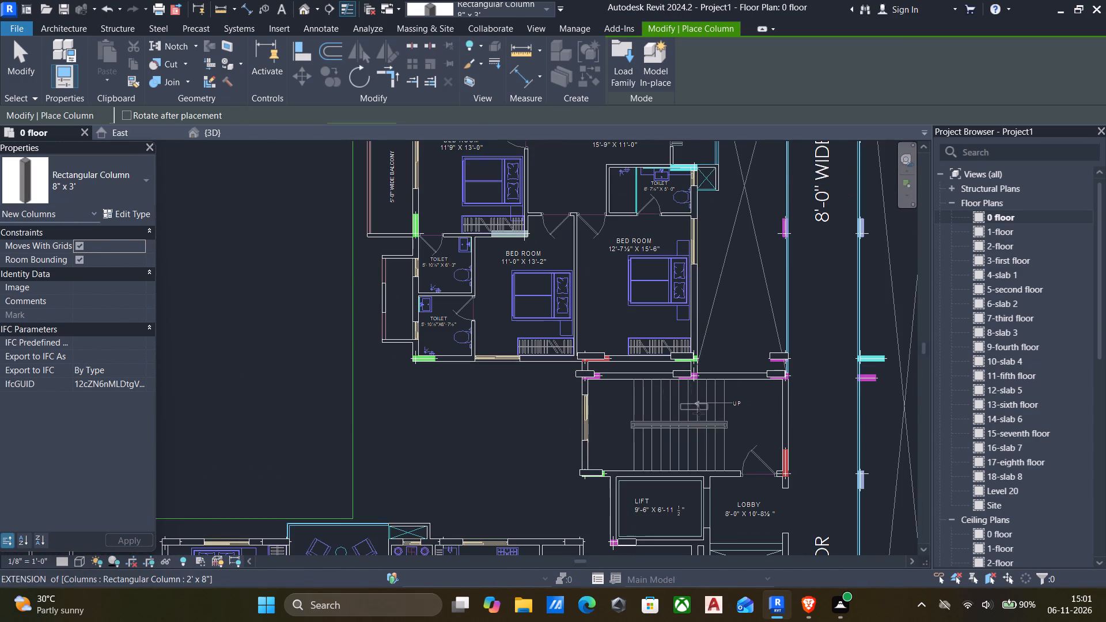
key(space)
scroll(793, 464, up, 5)
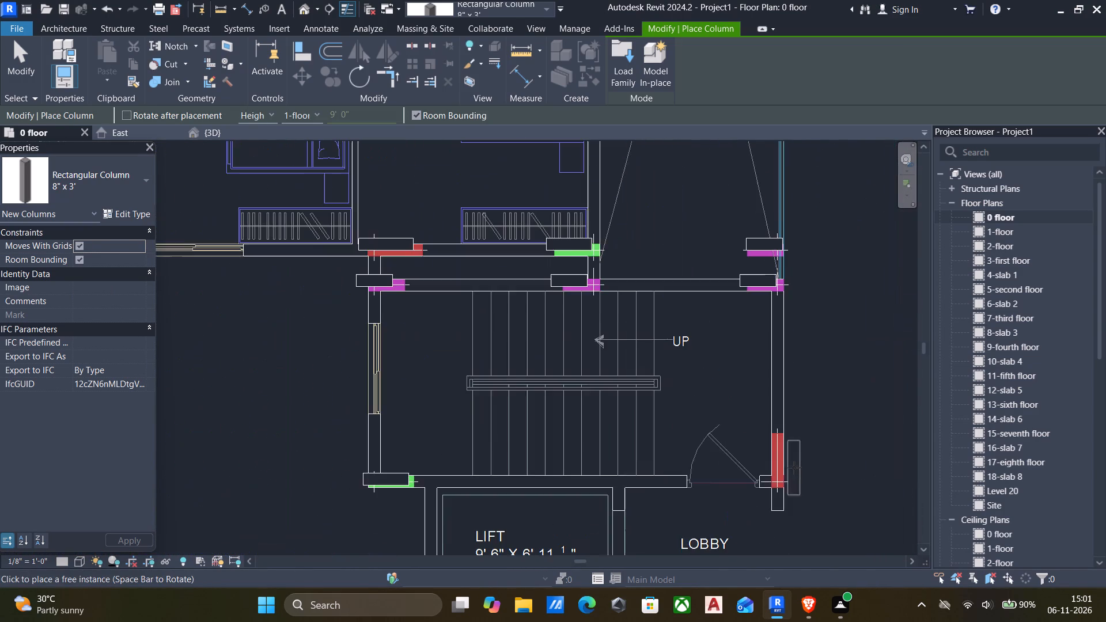
scroll(786, 459, up, 3)
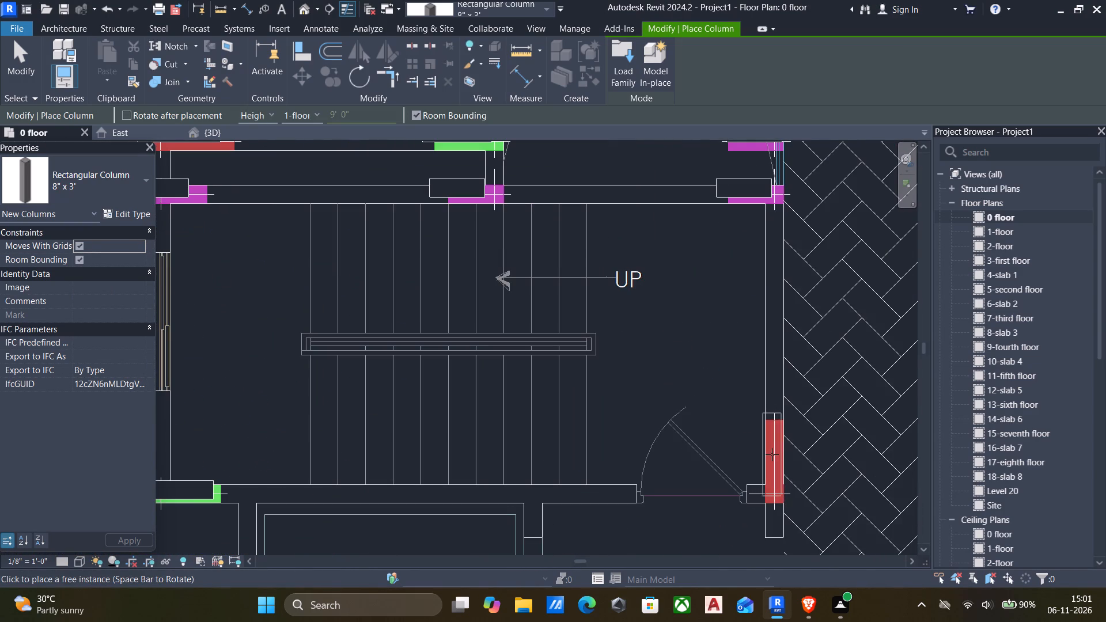
click(768, 454)
Place a horizontal 8" x 3' column on the cyan mark at the 8'-7½" x 5'-0" toilet wall beside the dining balcony.
scroll(763, 454, down, 6)
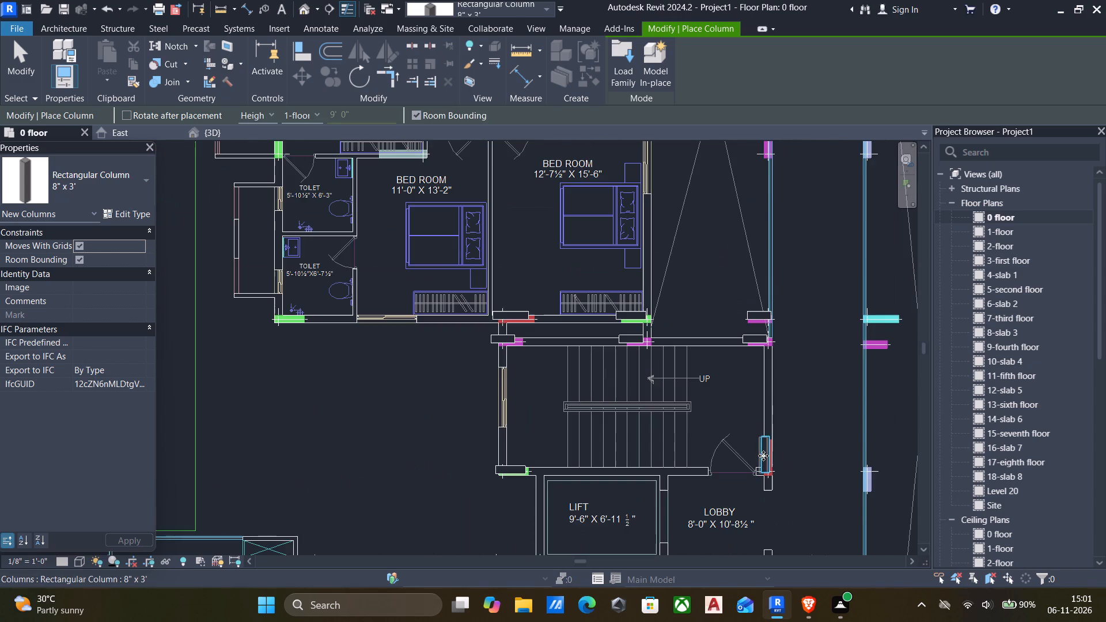
scroll(641, 396, down, 4)
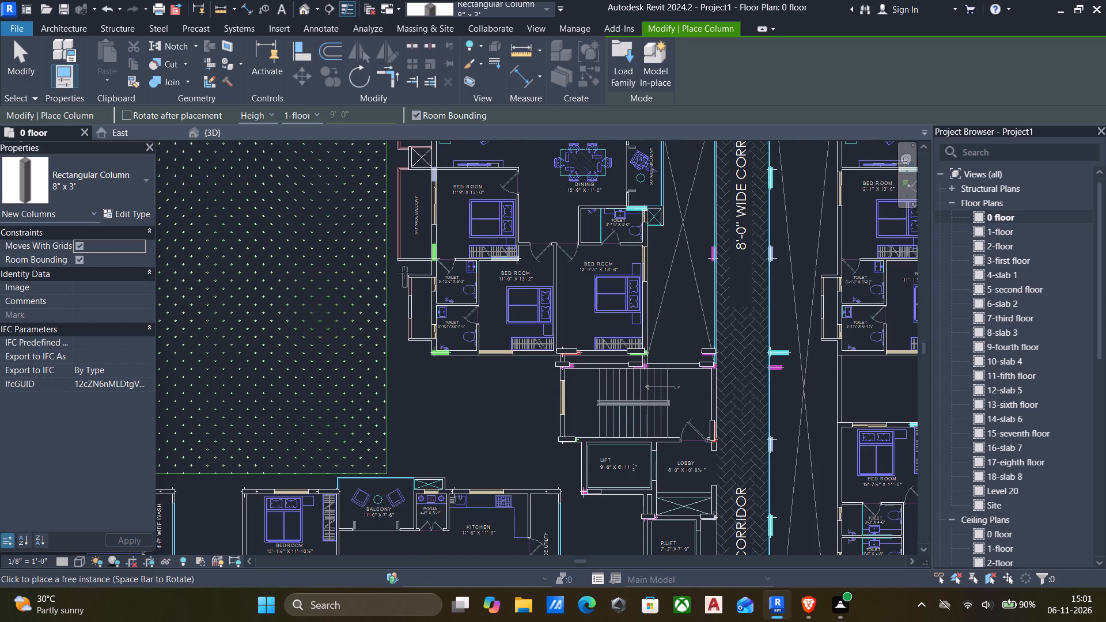
scroll(427, 258, up, 4)
scroll(556, 265, up, 4)
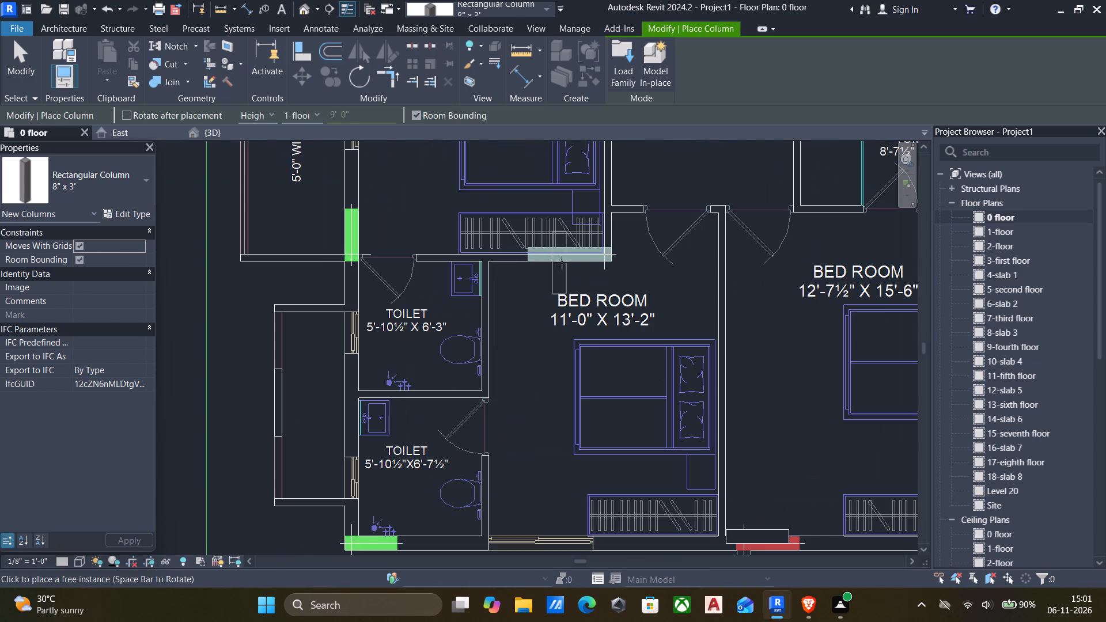
key(space)
scroll(571, 253, up, 2)
scroll(569, 253, down, 6)
middle_drag(568, 253, 563, 347)
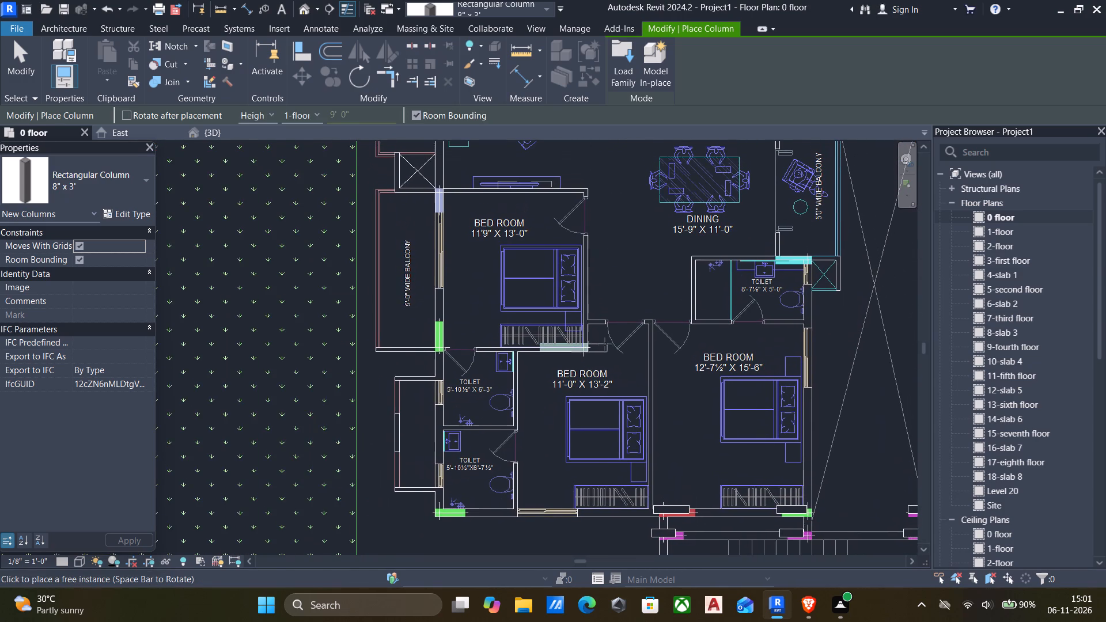
scroll(800, 261, up, 3)
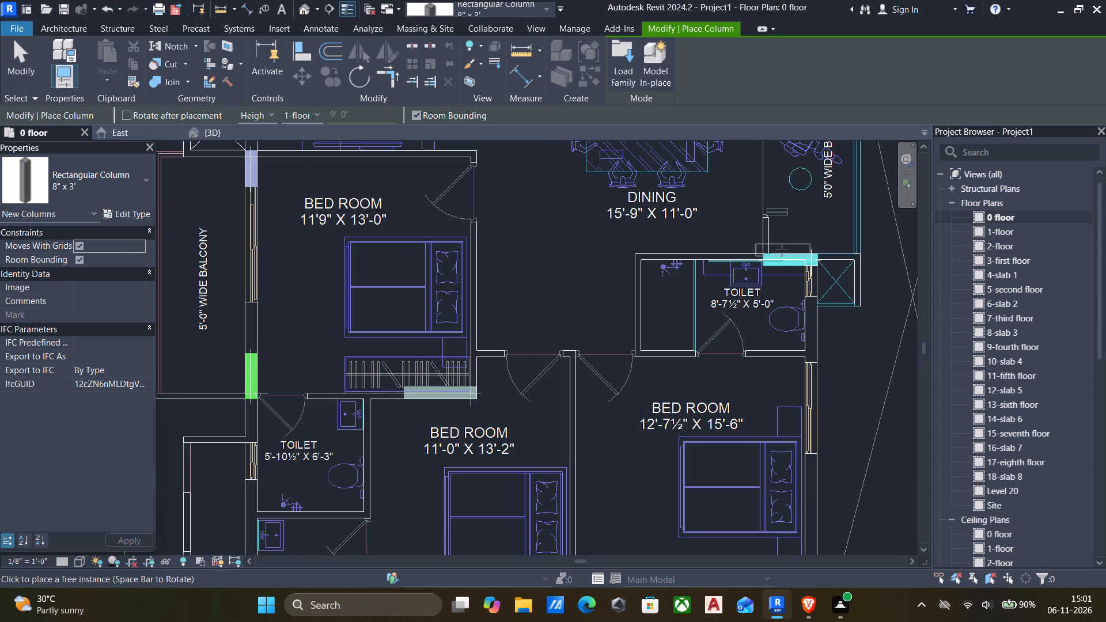
click(778, 251)
Place horizontal 8" x 3' columns on flat 1's red mark at the kitchen corner by the electrical shaft and blue mark at the pooja wall.
scroll(756, 255, down, 3)
scroll(613, 306, down, 4)
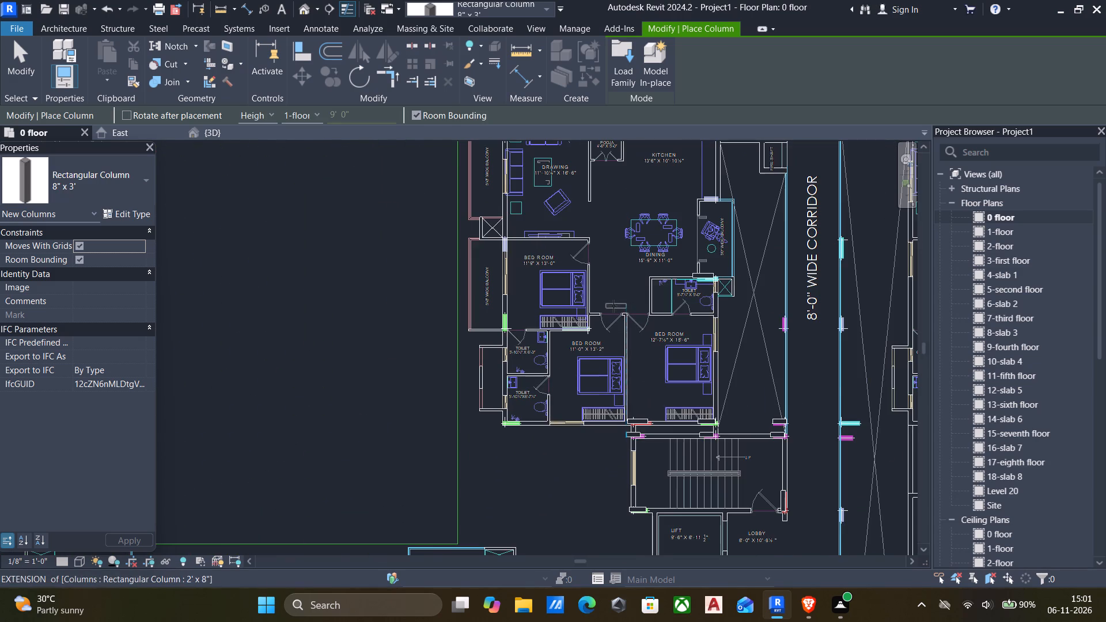
middle_drag(534, 251, 565, 364)
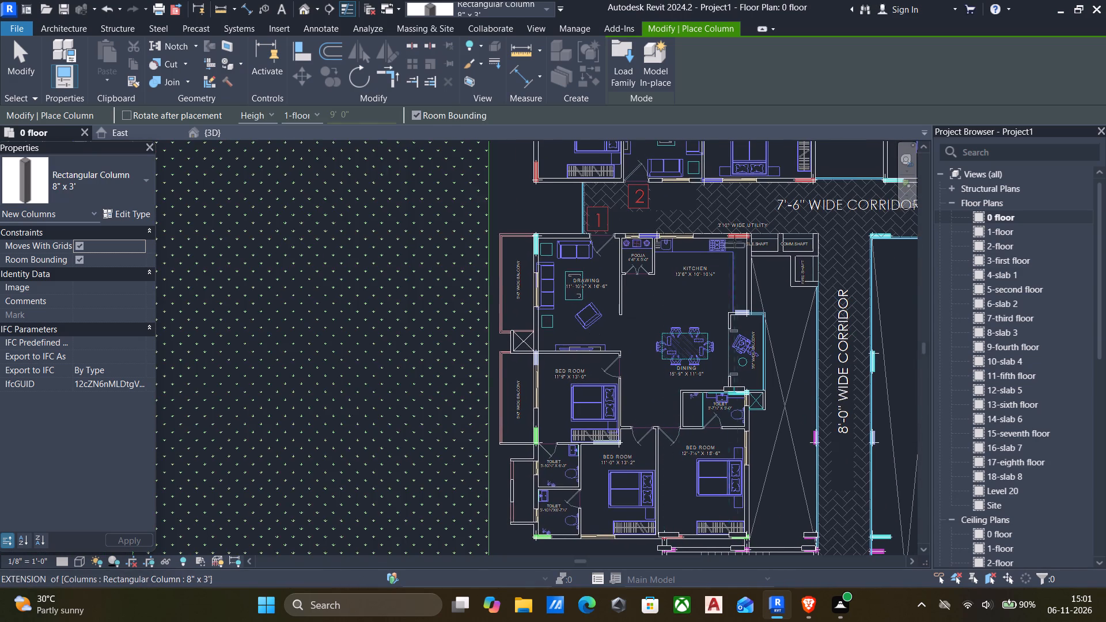
scroll(739, 238, up, 10)
click(730, 222)
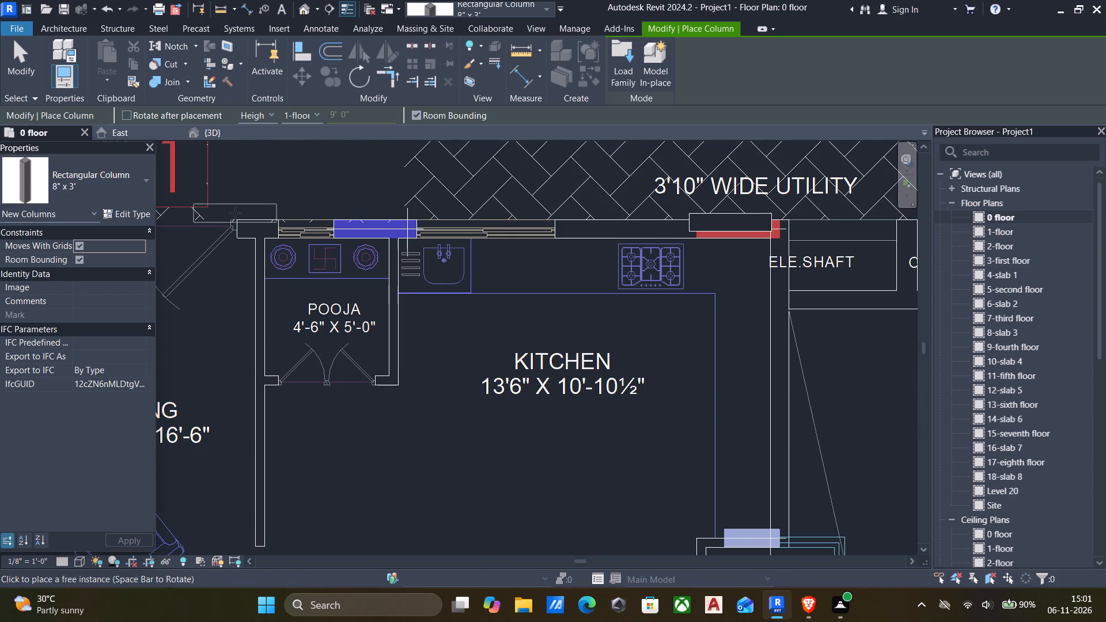
click(366, 221)
Place a vertical 8" x 3' column on the cyan mark at flat 1's drawing room corner beside the 5'-0" wide balcony.
scroll(358, 221, down, 5)
scroll(310, 240, down, 4)
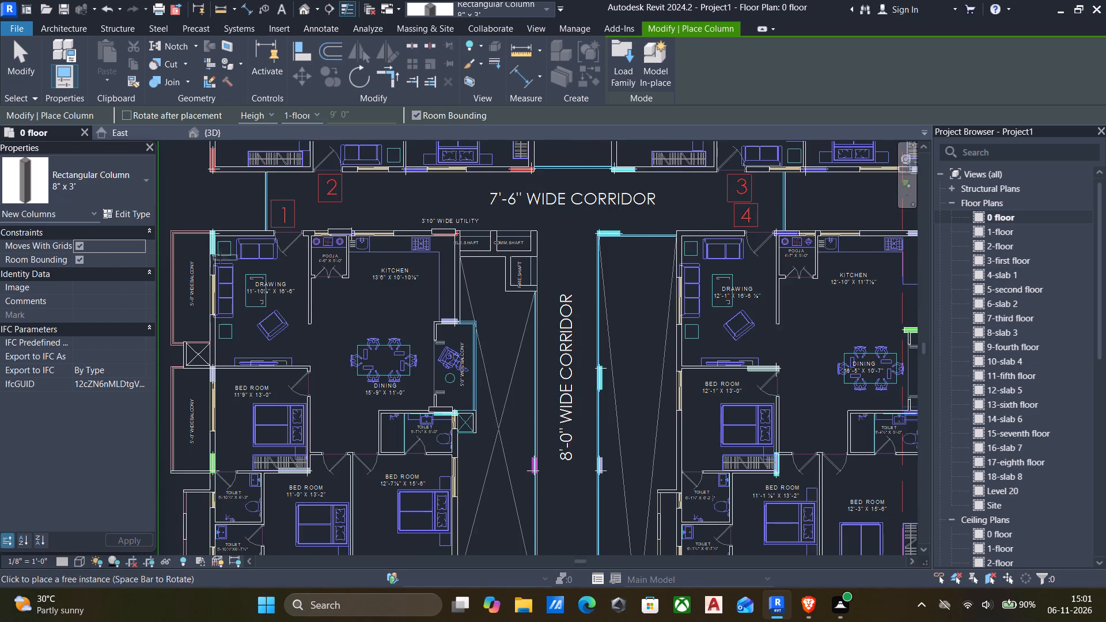
scroll(214, 246, up, 4)
key(space)
scroll(210, 237, up, 4)
click(207, 233)
Place a vertical 2' x 8" column on the lavender mark at the balcony-side corner of the 11'9" x 13'-0" bedroom.
scroll(222, 251, down, 2)
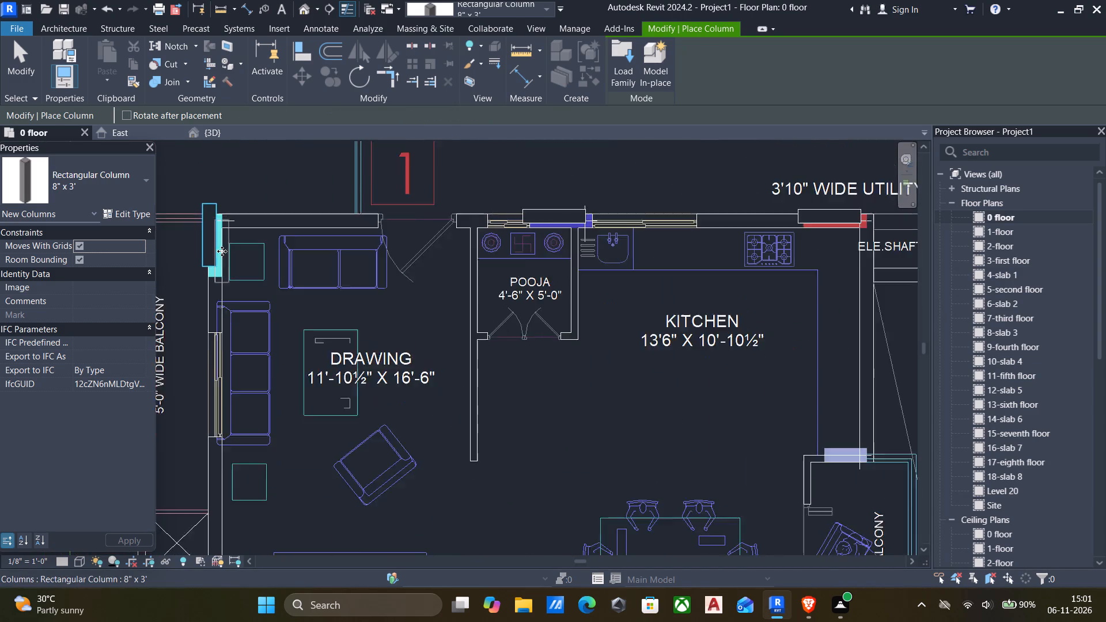
scroll(222, 251, down, 4)
middle_drag(235, 291, 323, 261)
middle_drag(376, 349, 387, 290)
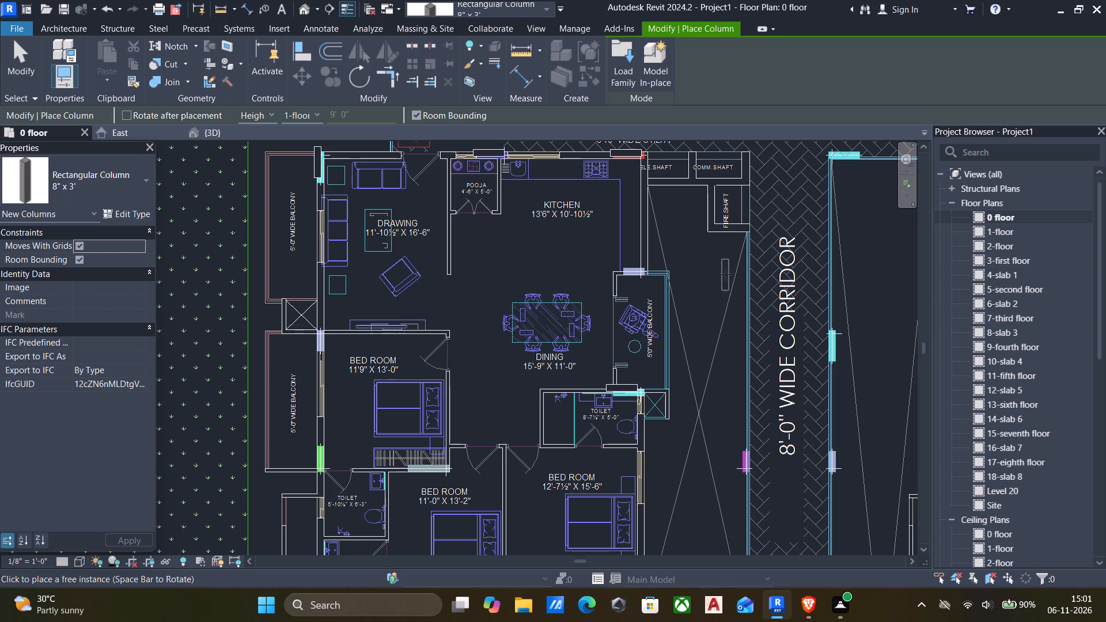
middle_drag(577, 318, 583, 260)
scroll(619, 324, up, 6)
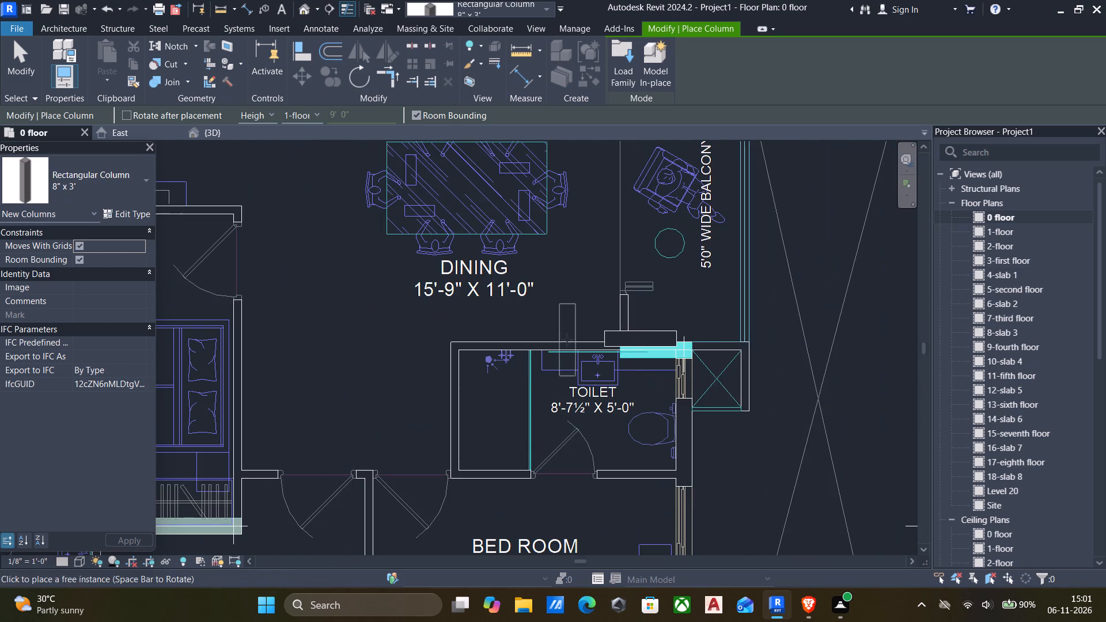
scroll(567, 340, down, 5)
click(82, 177)
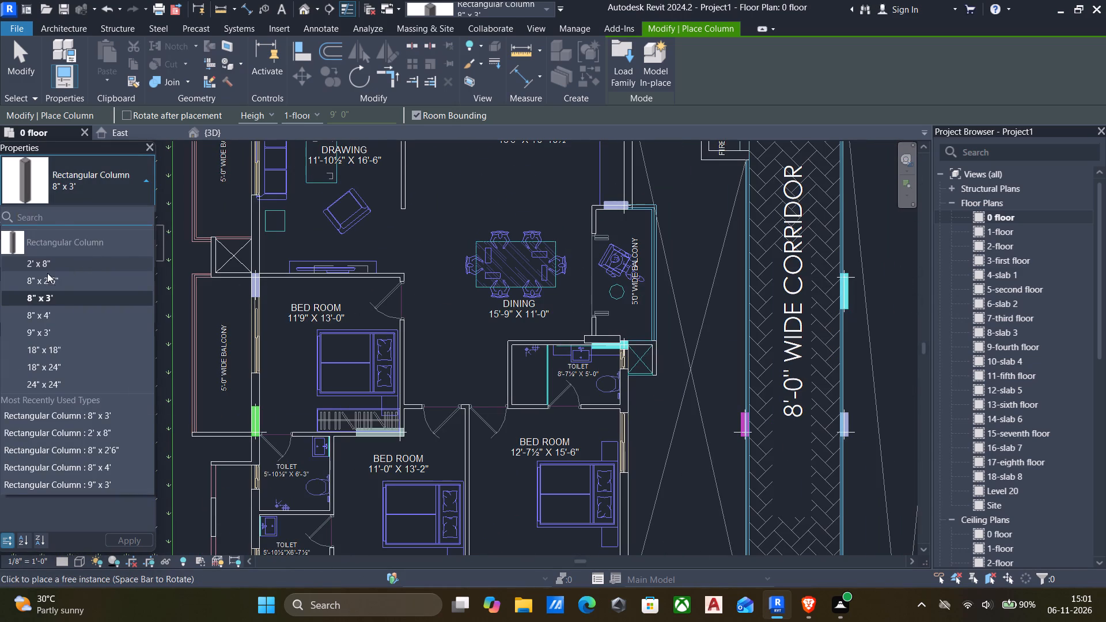
click(45, 264)
scroll(243, 277, up, 4)
key(space)
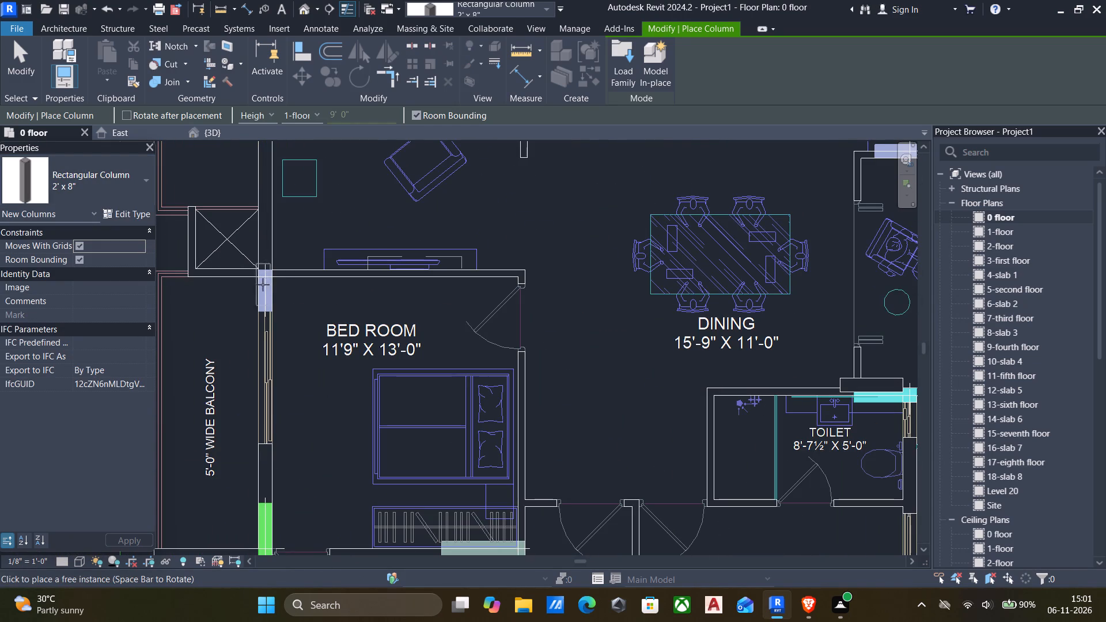
click(264, 284)
Place 8" x 2'6" columns on flat 1's green marks: vertical at the bedroom balcony corner, horizontal at the 5'-10½" x 6'-7½" toilet's outer corner.
scroll(268, 295, down, 4)
scroll(306, 368, down, 1)
scroll(270, 432, up, 5)
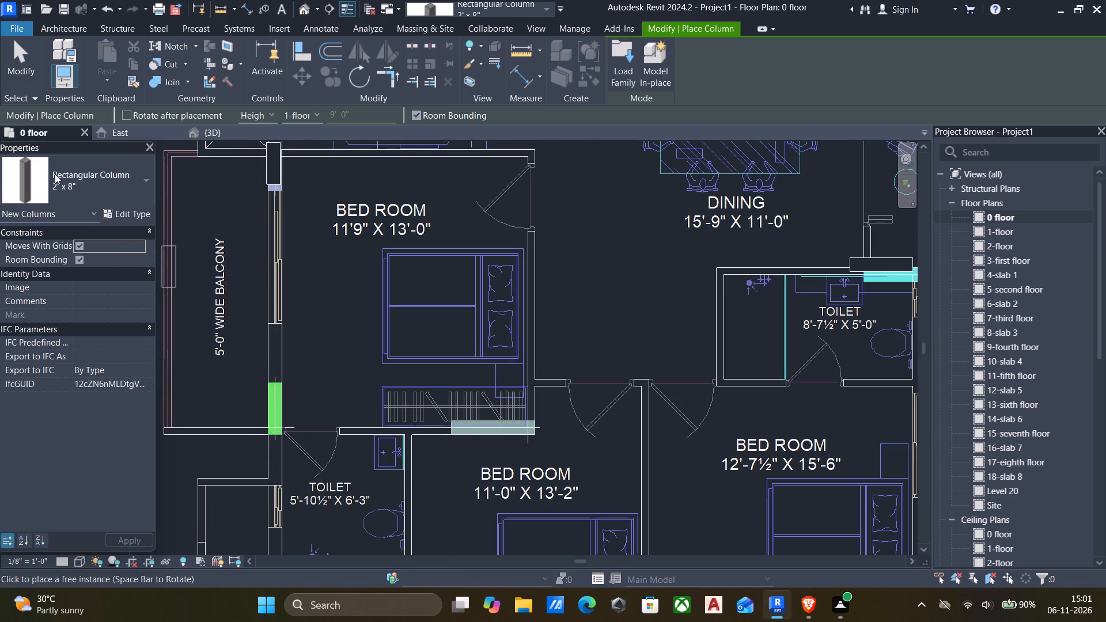
click(73, 176)
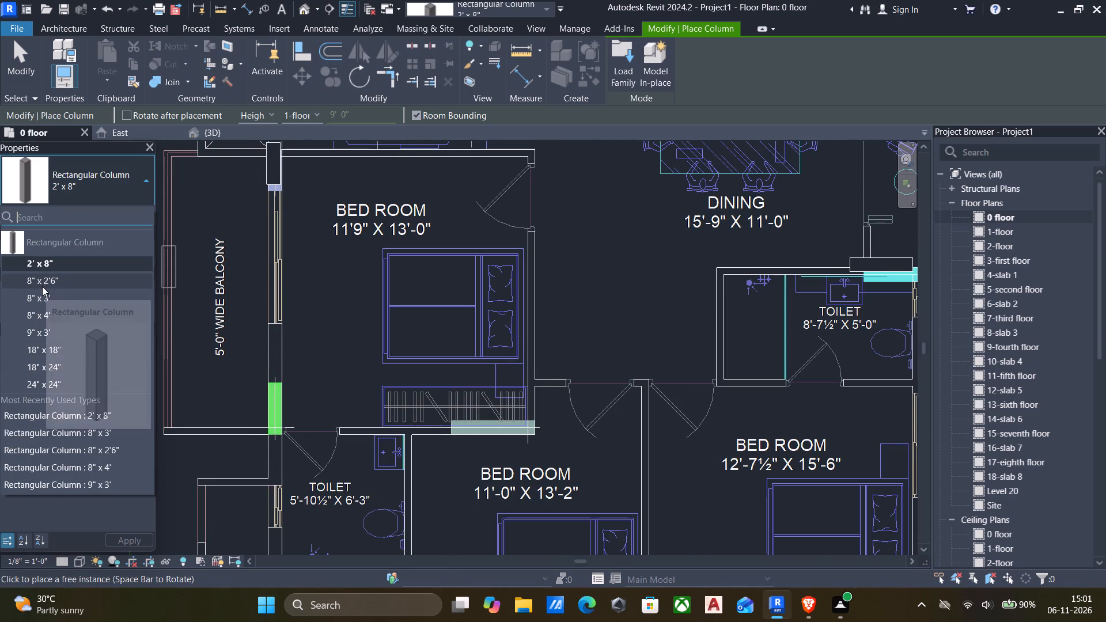
click(41, 281)
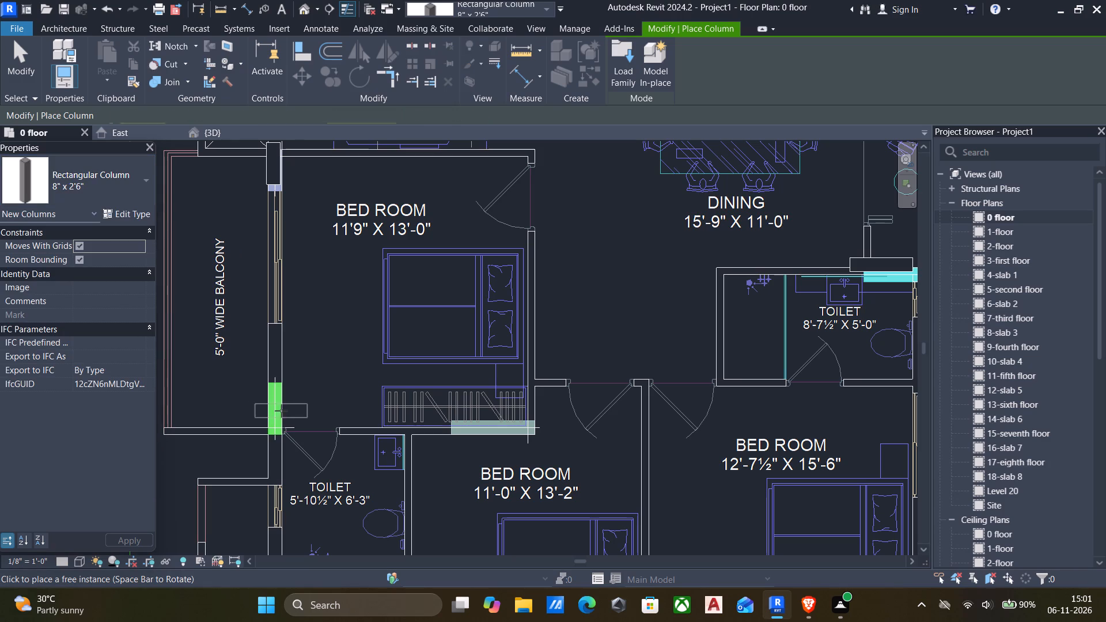
scroll(283, 405, up, 4)
key(space)
click(260, 404)
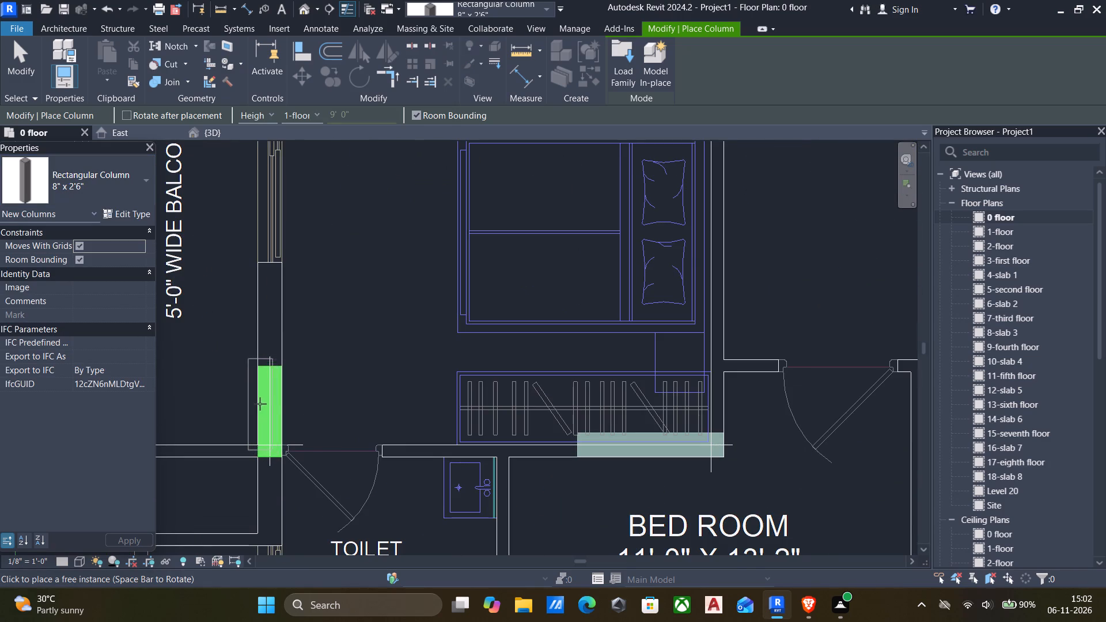
scroll(309, 408, down, 7)
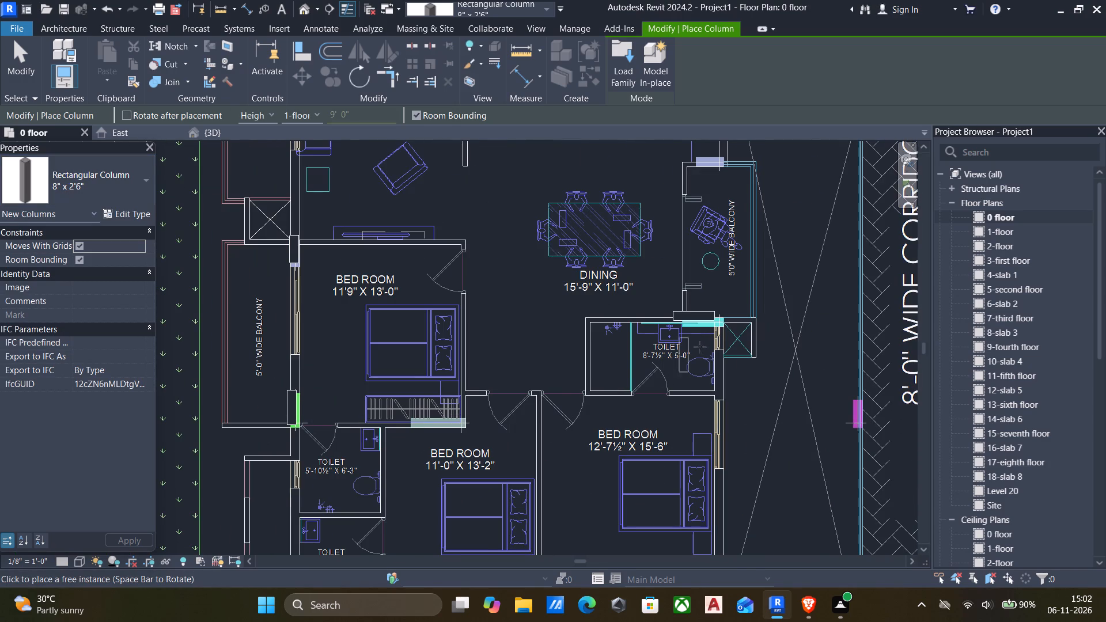
scroll(708, 339, down, 3)
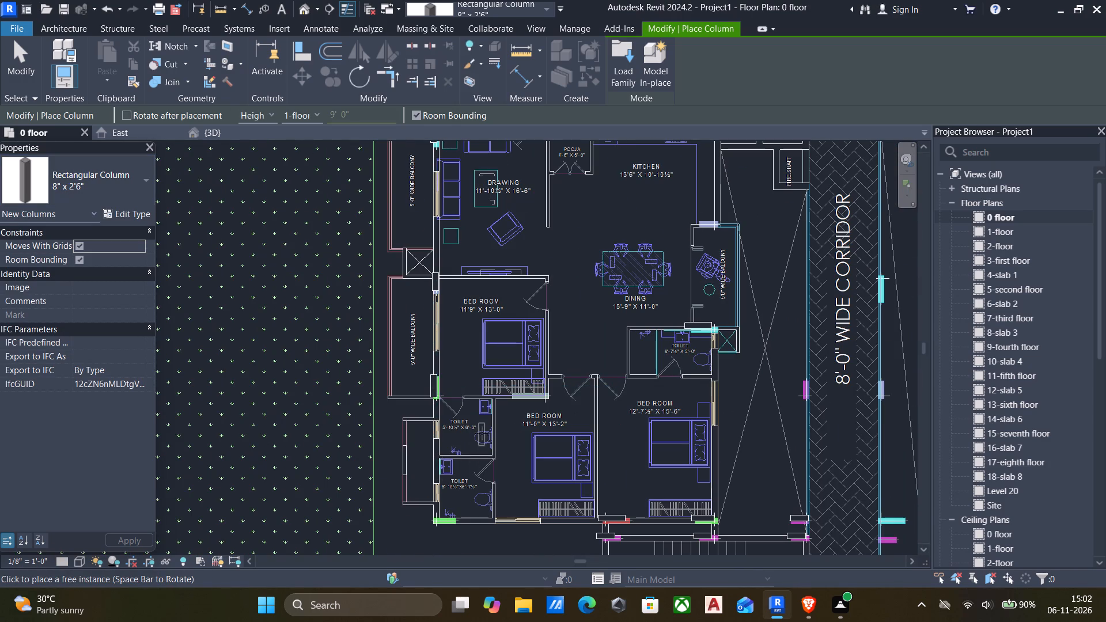
scroll(454, 536, up, 5)
key(space)
scroll(438, 519, up, 4)
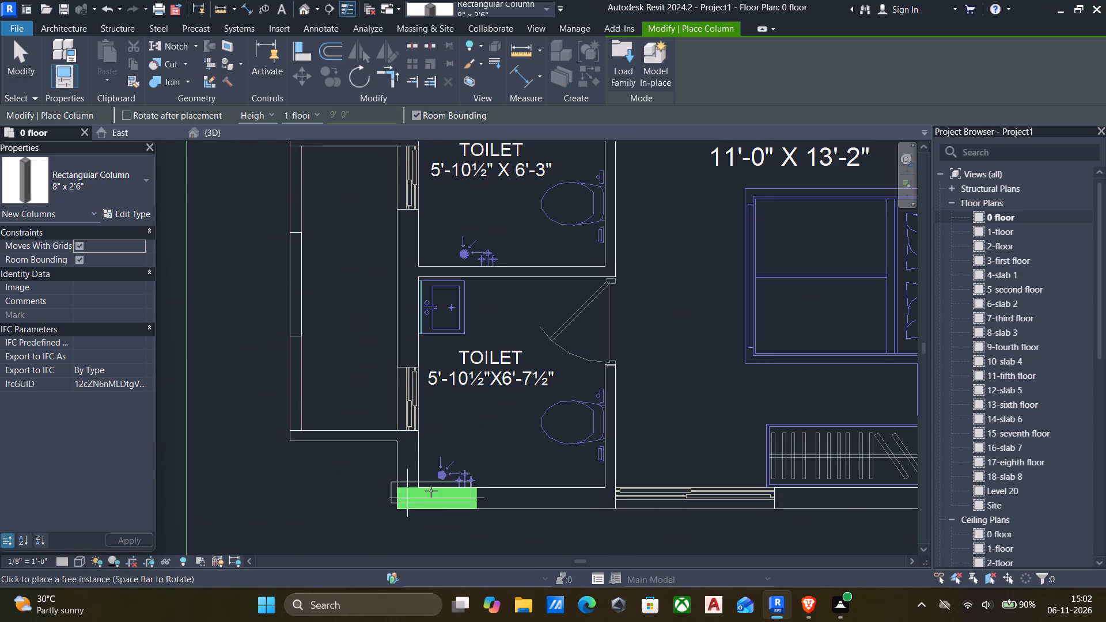
click(430, 489)
scroll(435, 491, down, 7)
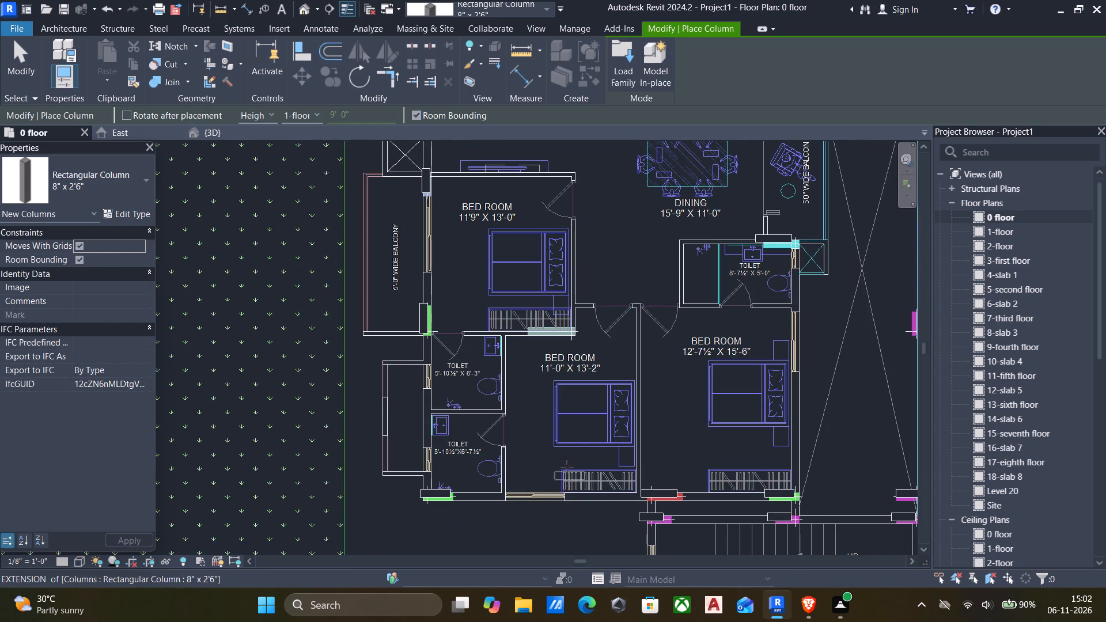
scroll(774, 299, down, 2)
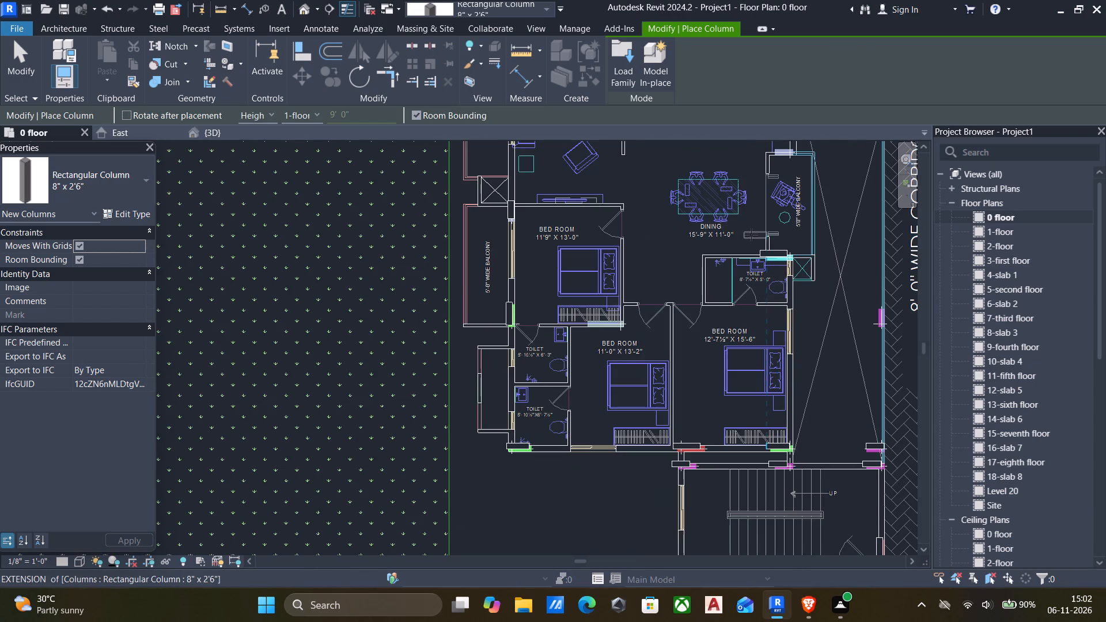
Place a horizontal 2' x 8" column on flat 1's lavender mark where the kitchen wall meets the dining-side 5'-0" wide balcony.
scroll(623, 348, down, 3)
scroll(613, 284, down, 1)
middle_drag(617, 283, 612, 286)
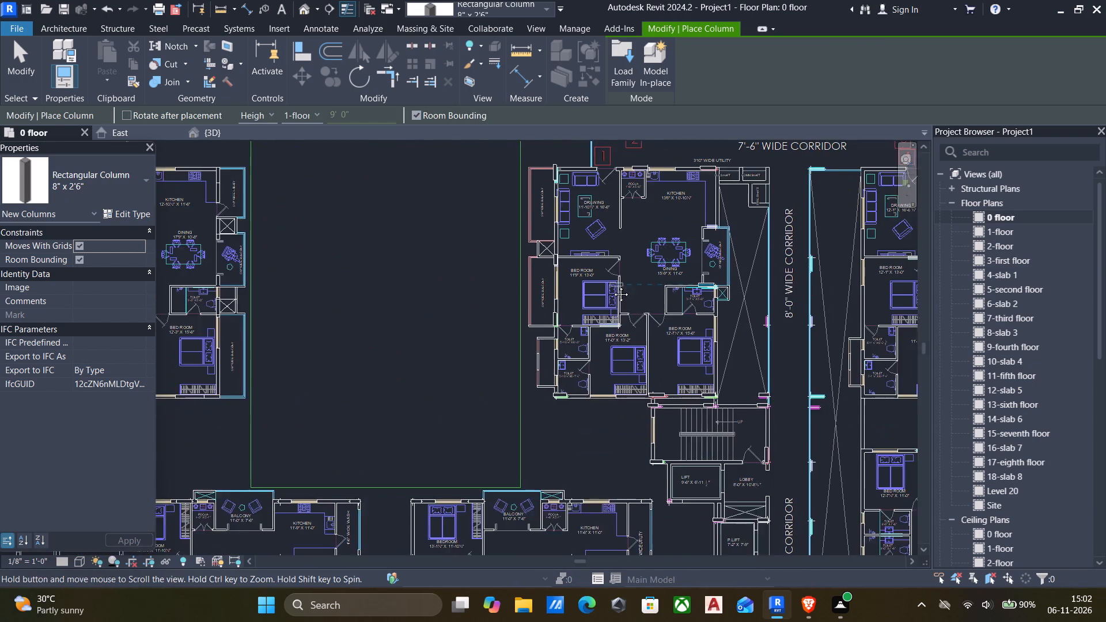
middle_drag(612, 286, 603, 356)
scroll(540, 242, up, 4)
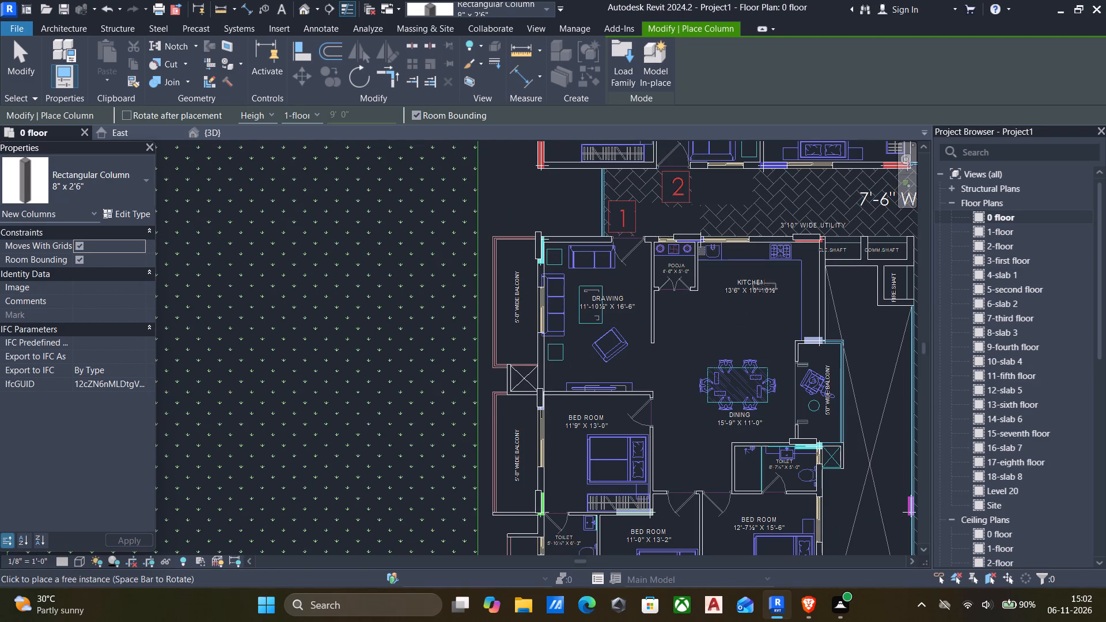
click(69, 177)
click(44, 266)
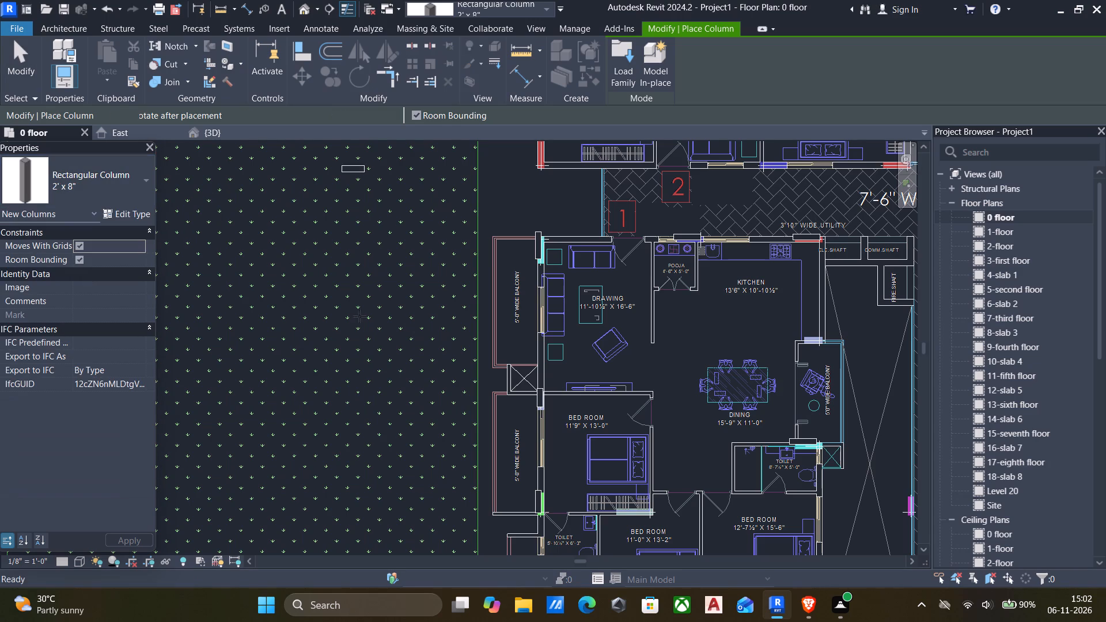
scroll(825, 348, up, 10)
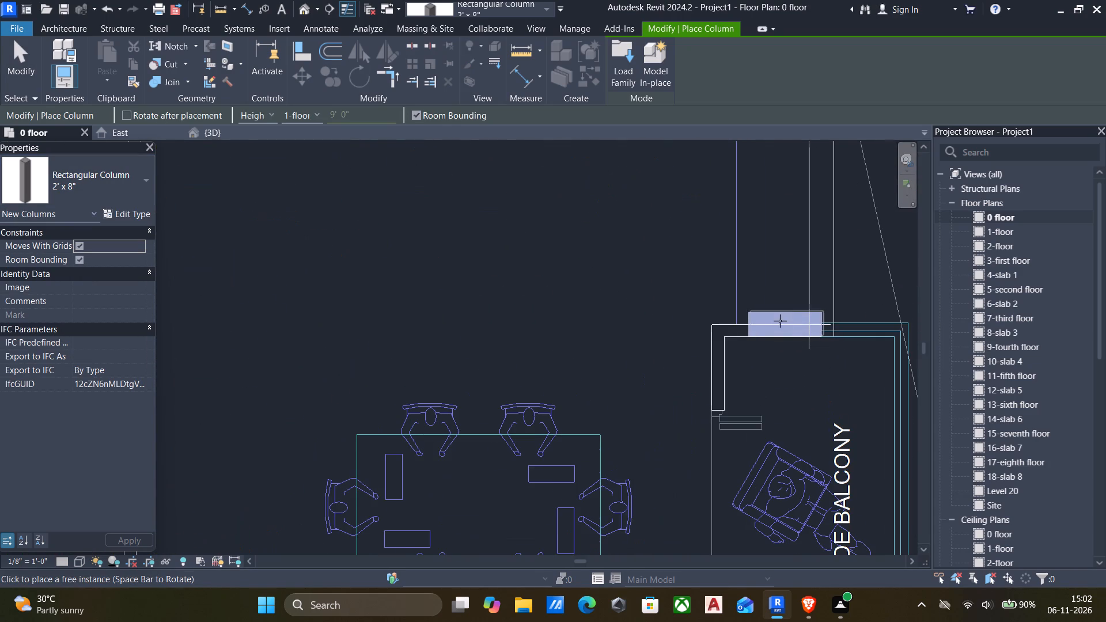
click(775, 316)
Place a vertical 2' x 8" column on the magenta mark along the 8'-0" wide corridor edge, across the open duct from flat 1.
scroll(777, 320, down, 7)
middle_drag(776, 321, 637, 293)
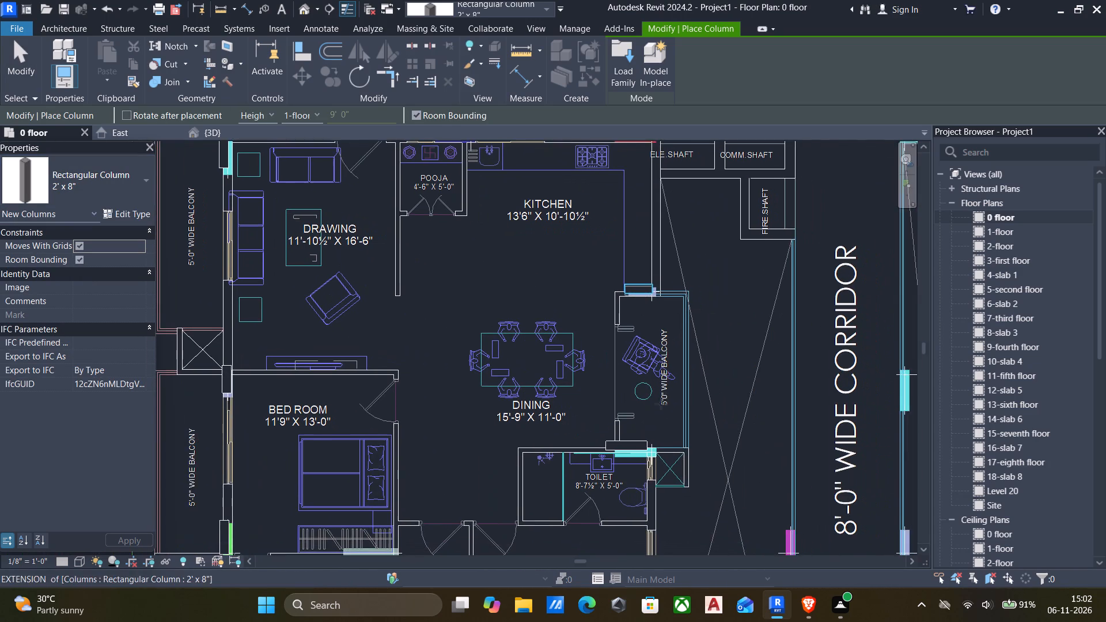
middle_drag(662, 437, 666, 389)
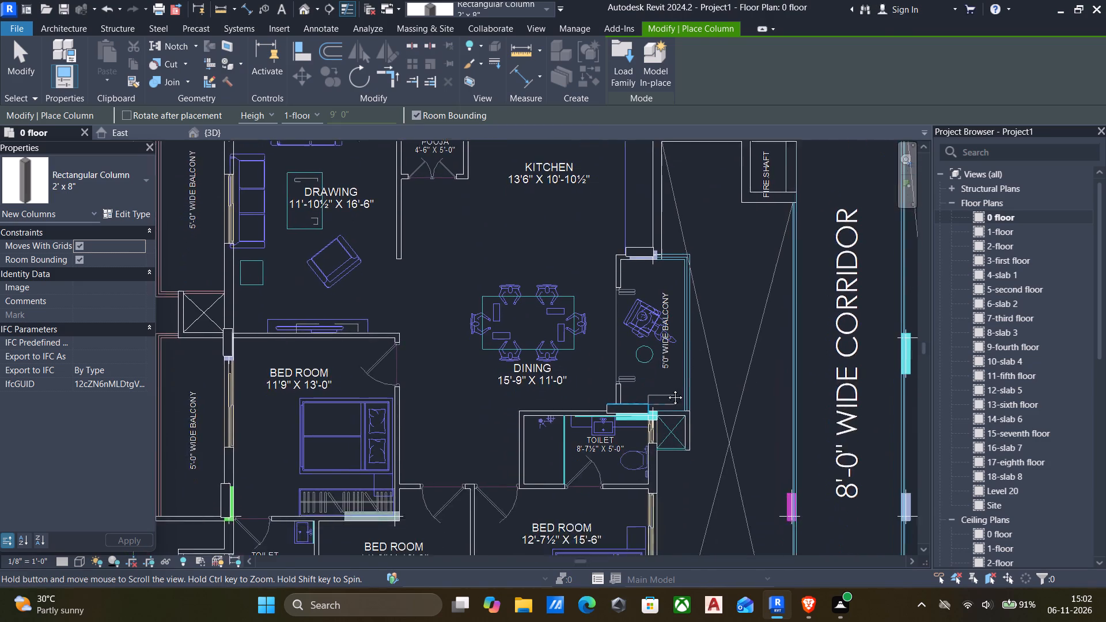
middle_drag(666, 389, 666, 388)
scroll(666, 388, up, 1)
scroll(667, 418, down, 5)
scroll(738, 482, up, 5)
key(space)
scroll(750, 469, up, 6)
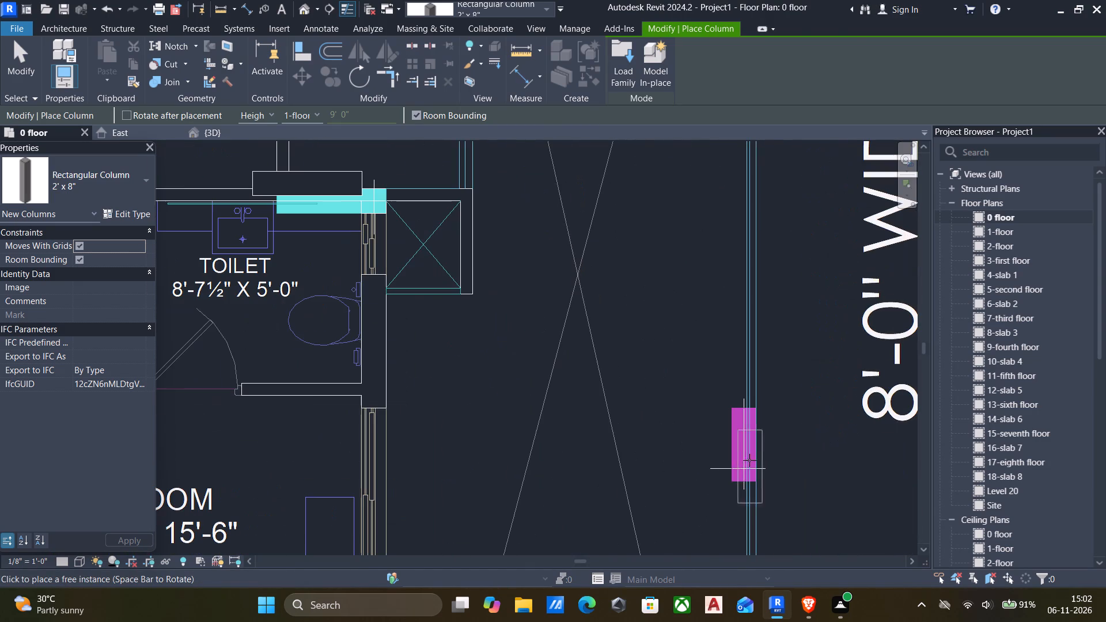
click(738, 431)
Place a horizontal 8" x 4' column on the pale teal mark between flat 1's 11'9" x 13'-0" and 11'-0" x 13'-2" bedrooms.
scroll(723, 439, down, 7)
middle_drag(721, 445, 738, 376)
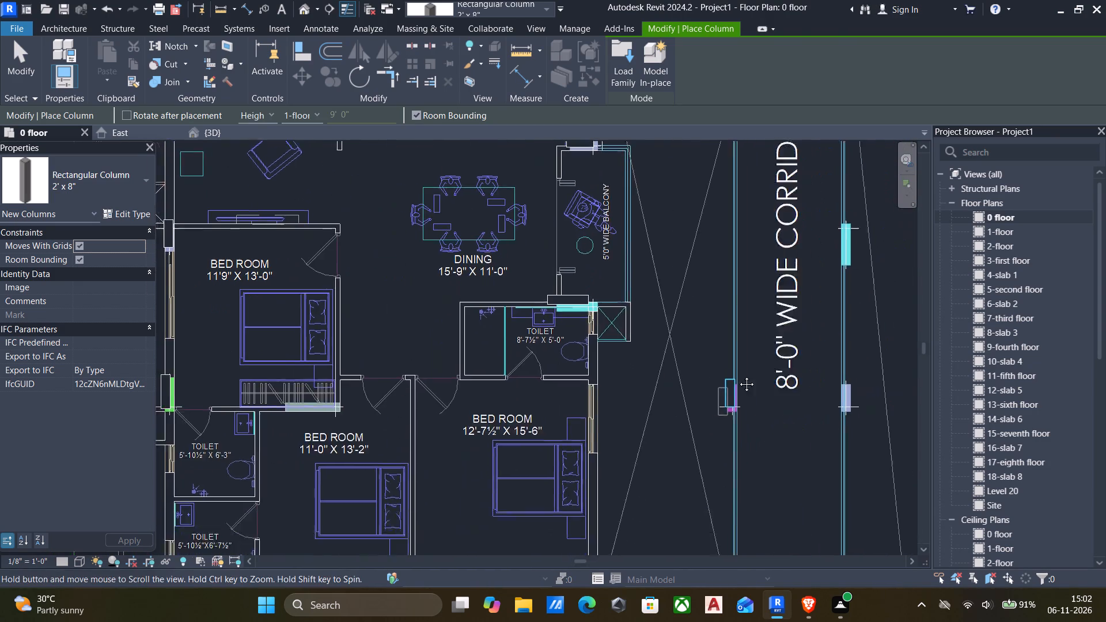
middle_drag(738, 376, 759, 304)
middle_drag(694, 365, 809, 460)
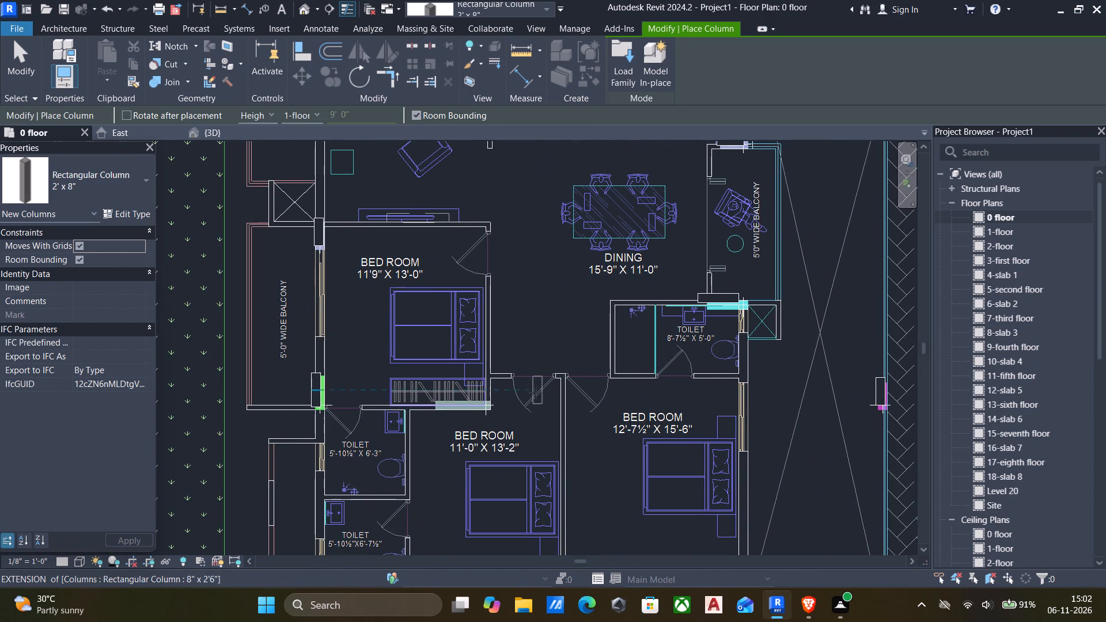
scroll(709, 356, down, 1)
scroll(658, 403, down, 4)
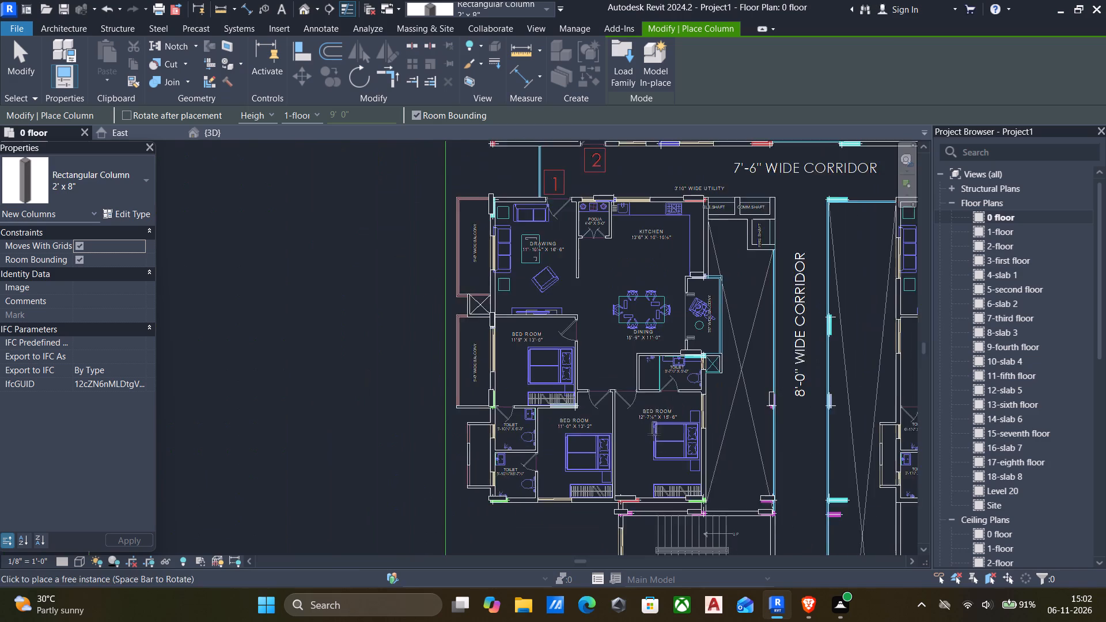
middle_drag(654, 434, 657, 366)
scroll(684, 450, up, 6)
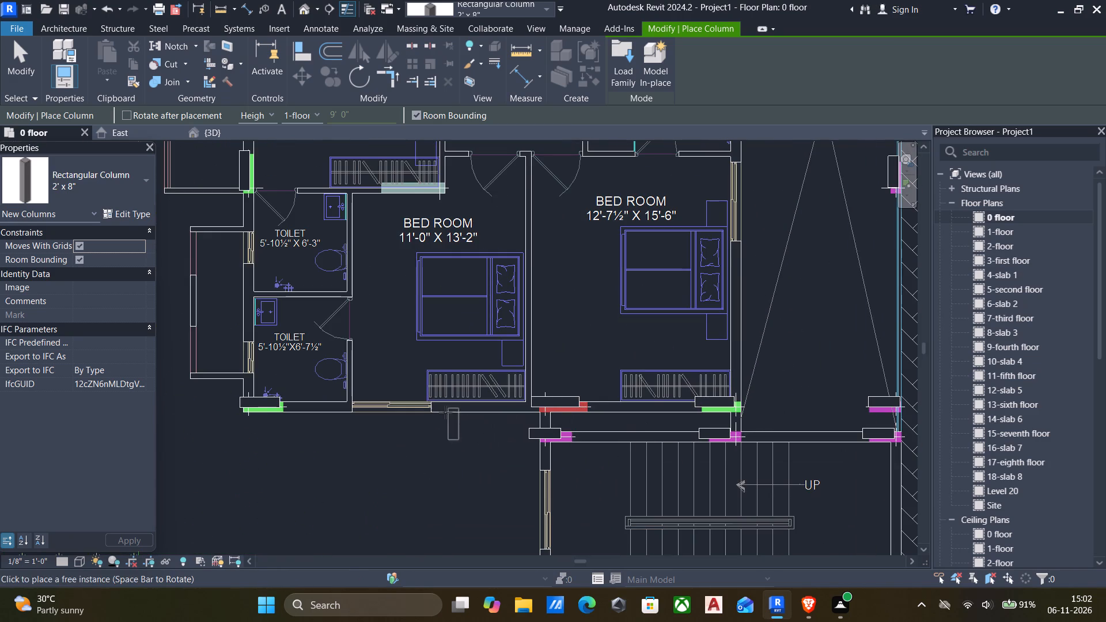
scroll(439, 393, down, 2)
middle_click(498, 333)
middle_click(504, 362)
scroll(517, 360, down, 4)
middle_drag(558, 321, 592, 384)
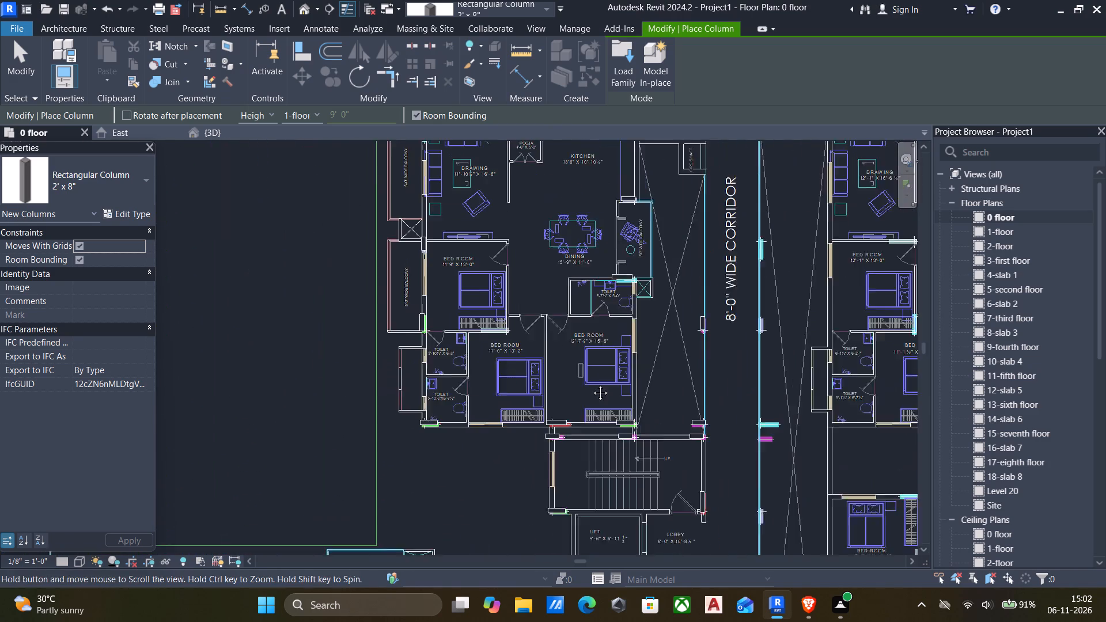
middle_drag(592, 384, 603, 397)
scroll(603, 395, up, 6)
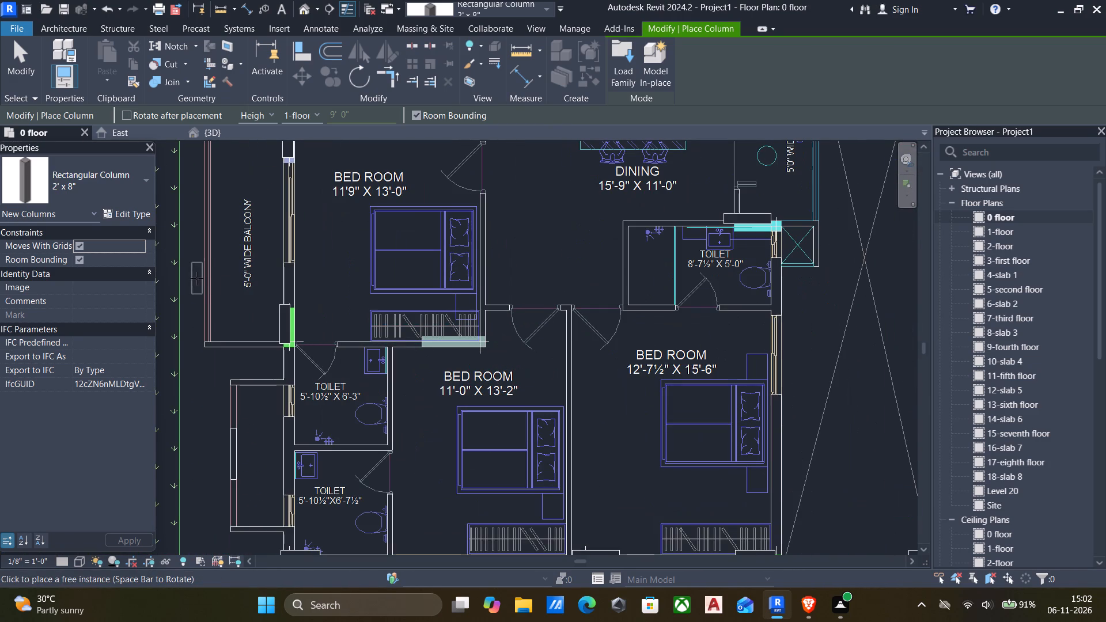
click(93, 164)
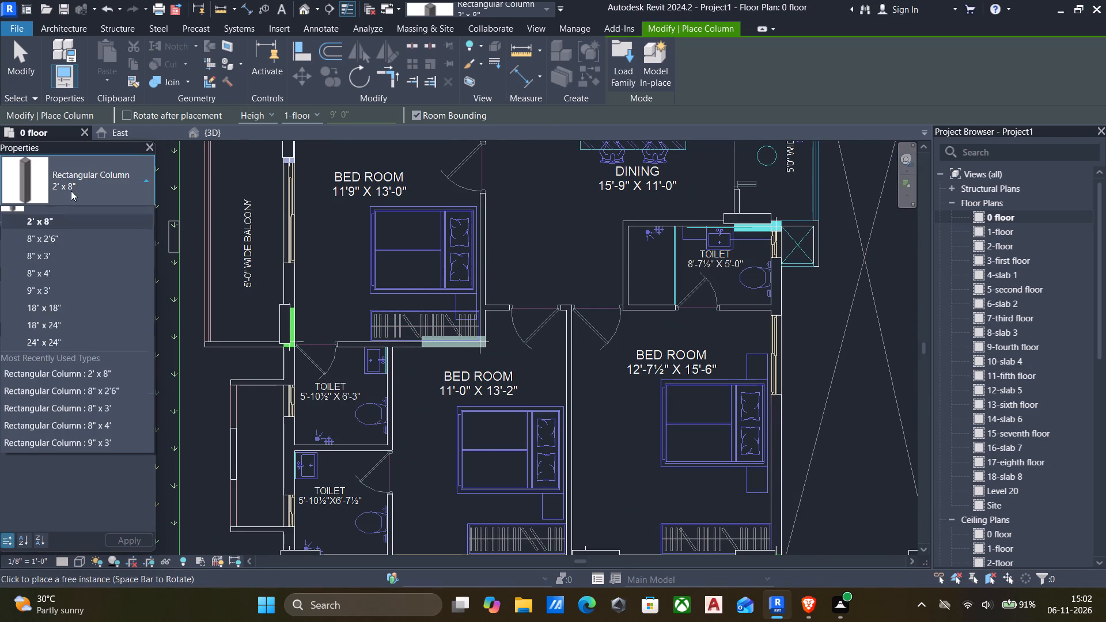
scroll(44, 257, up, 3)
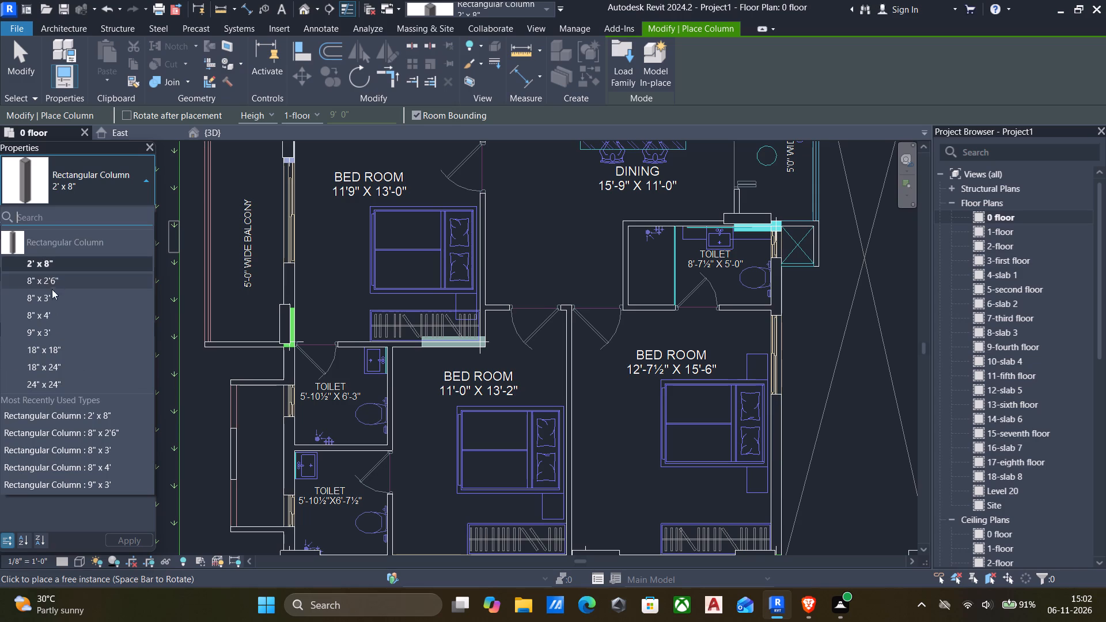
click(43, 312)
scroll(466, 332, up, 3)
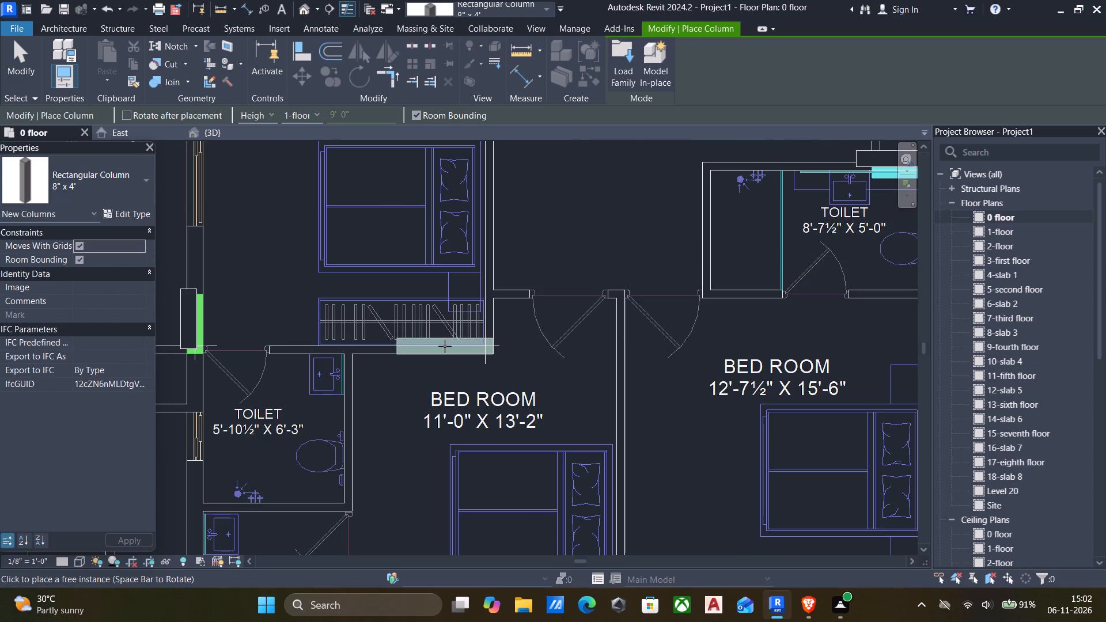
scroll(447, 346, up, 6)
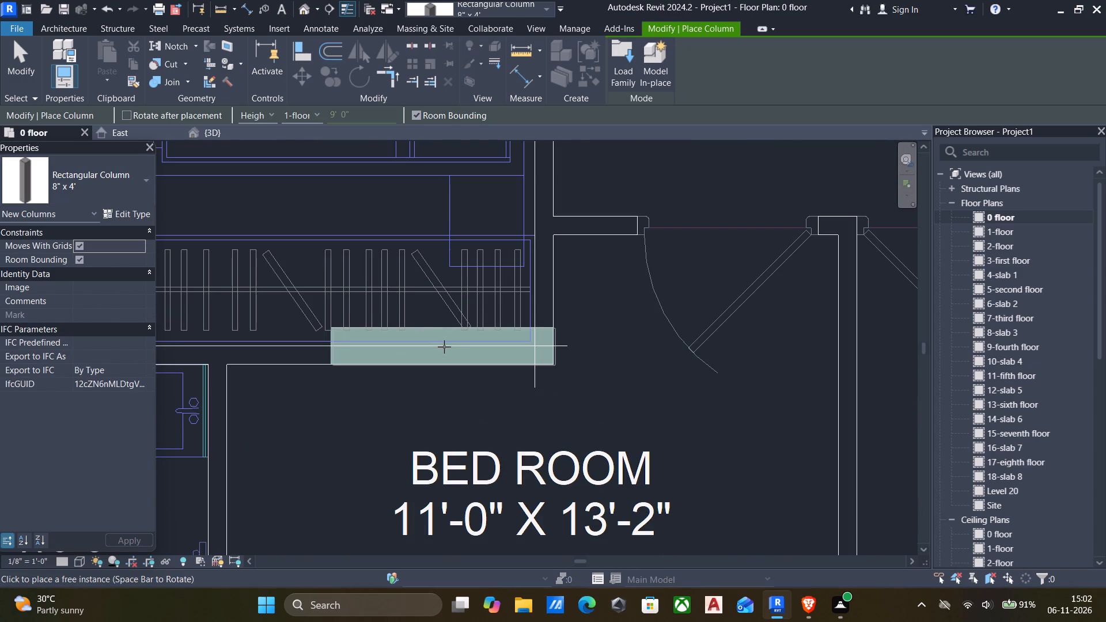
click(420, 332)
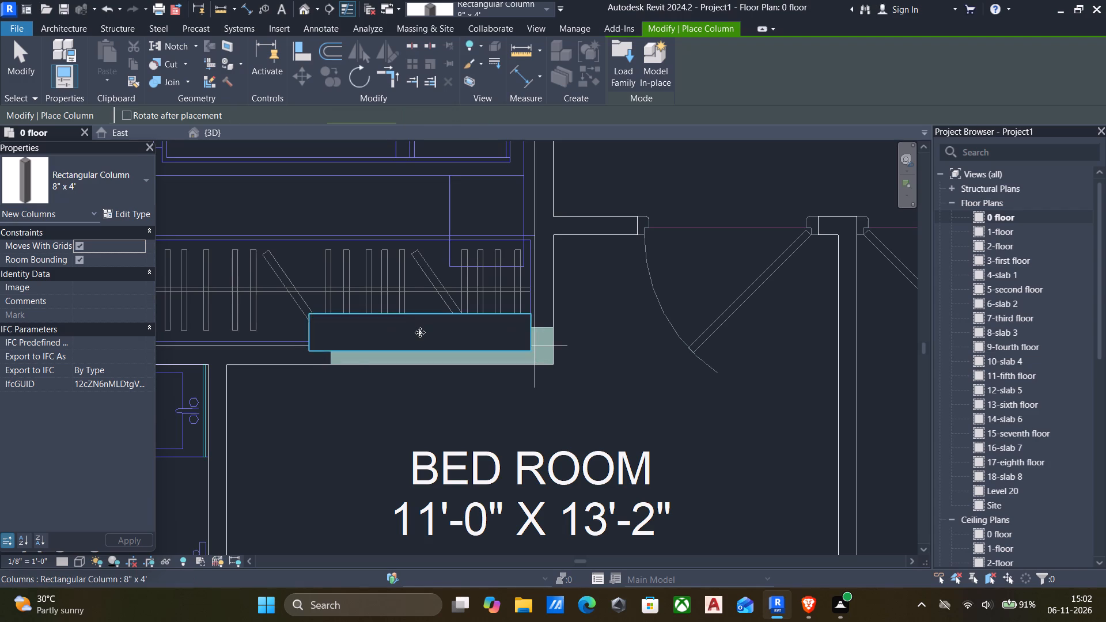
Check flat 1 and the adjoining corridor for column marks that still lack a column.
scroll(421, 334, down, 13)
scroll(452, 292, down, 1)
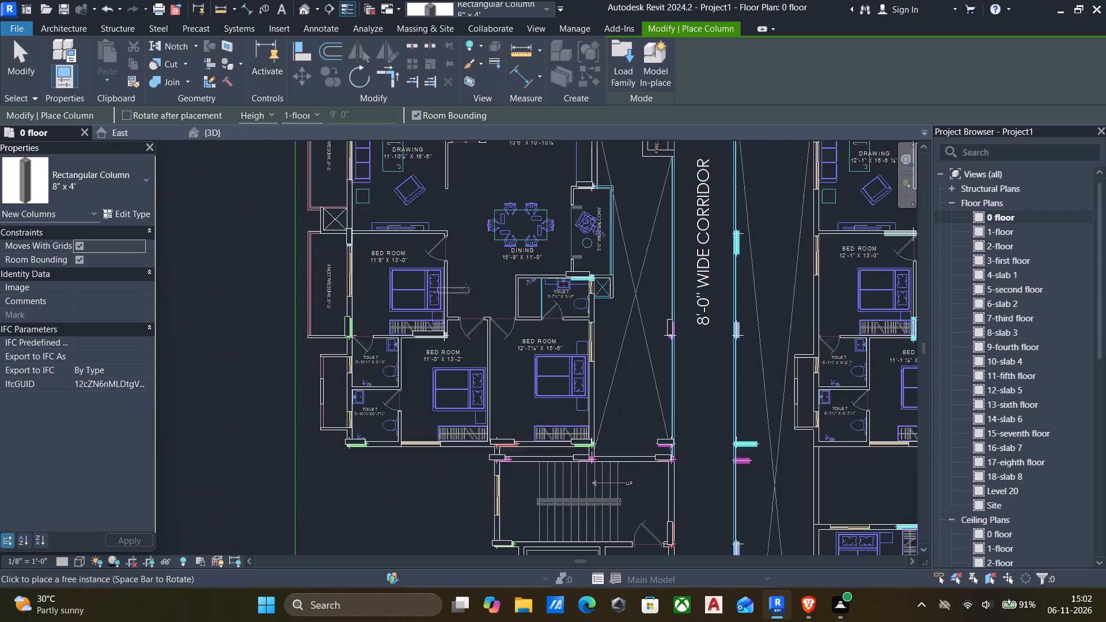
scroll(466, 289, down, 2)
middle_drag(505, 268, 542, 399)
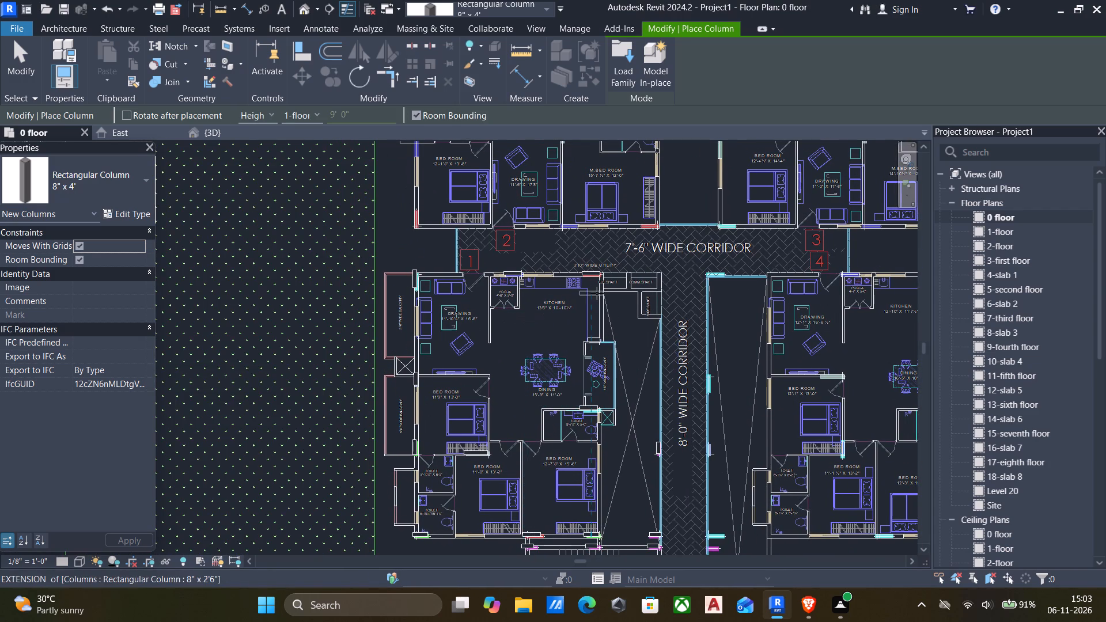
scroll(354, 282, up, 4)
scroll(475, 354, up, 1)
scroll(484, 393, down, 3)
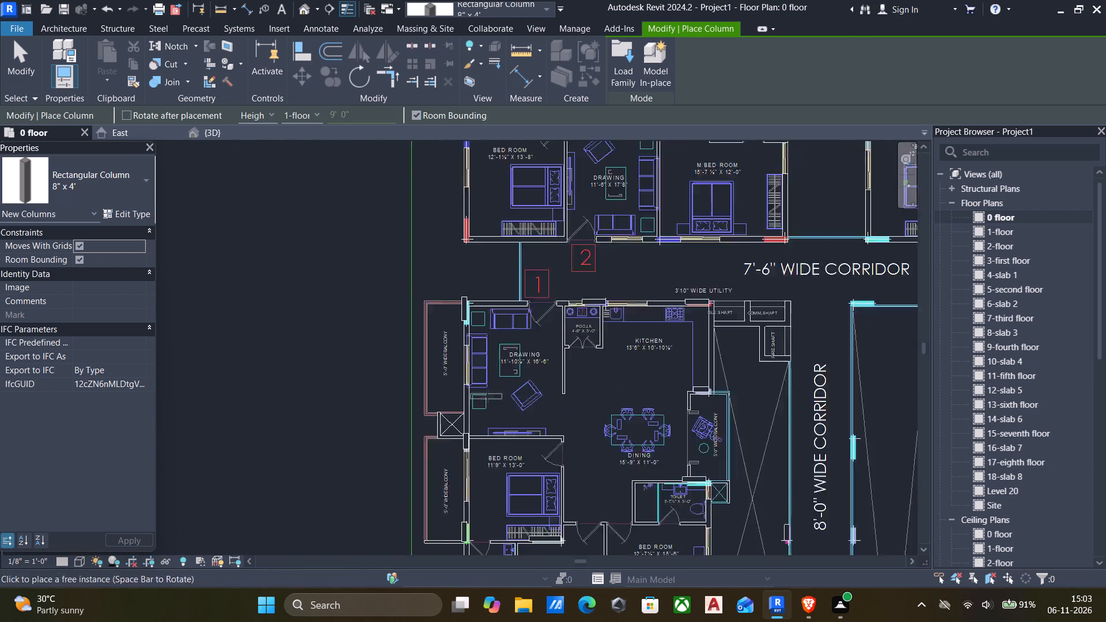
scroll(487, 396, down, 3)
middle_drag(488, 396, 434, 354)
middle_drag(480, 397, 441, 363)
middle_drag(520, 393, 513, 392)
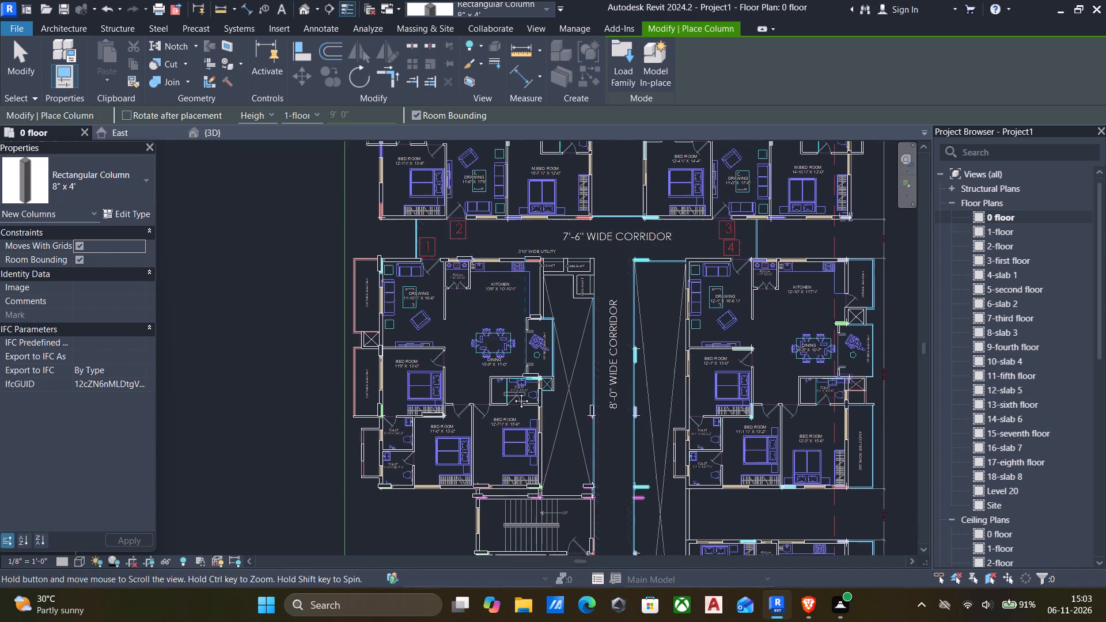
middle_drag(513, 392, 445, 336)
middle_drag(472, 406, 475, 374)
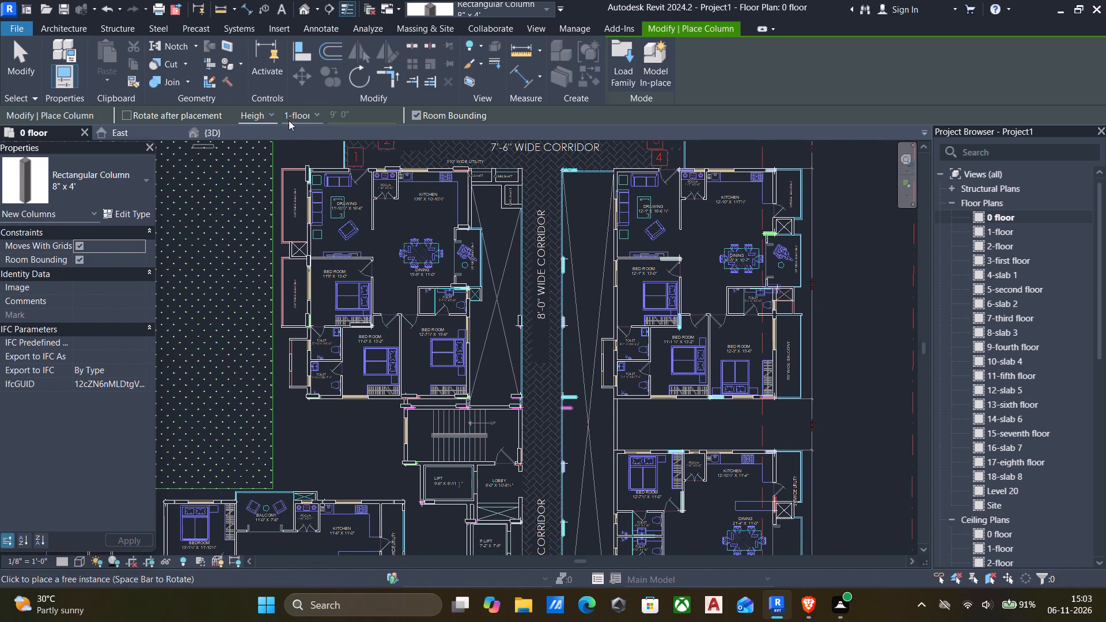
Align the 8" x 3' column above the electrical shaft with the edges of its cyan mark.
click(298, 56)
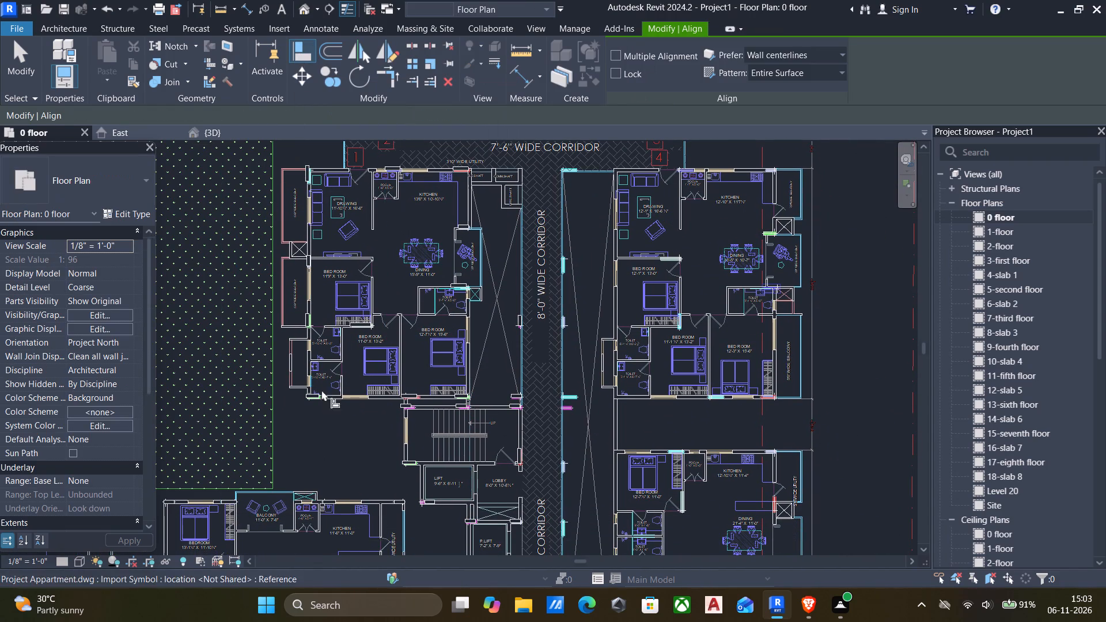
scroll(335, 413, down, 6)
middle_drag(343, 464, 320, 374)
scroll(374, 439, up, 13)
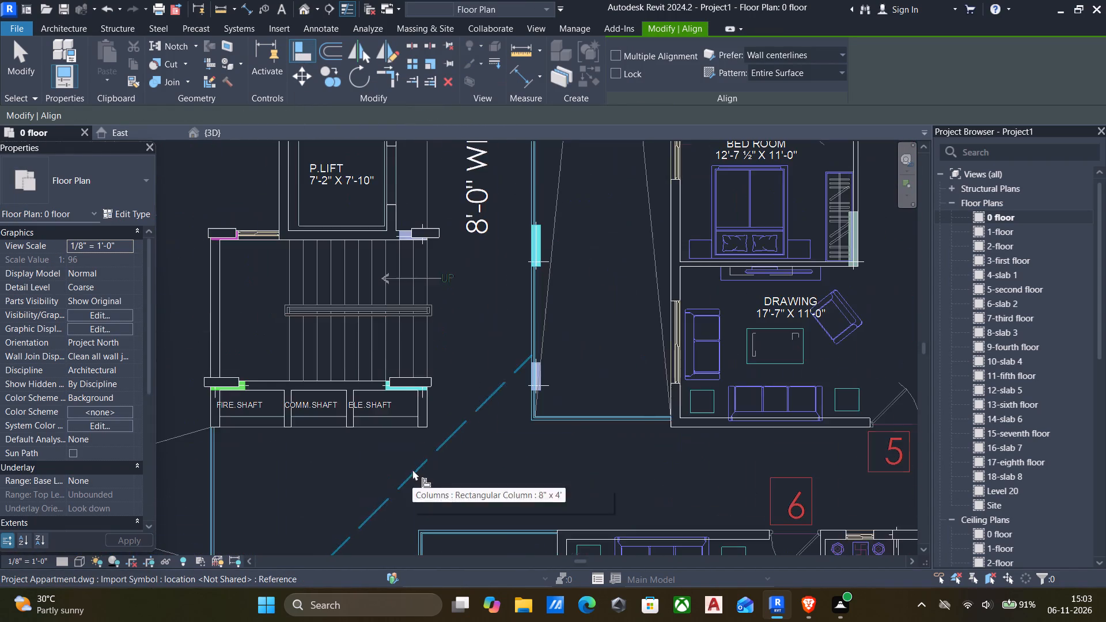
scroll(403, 396, up, 10)
click(411, 387)
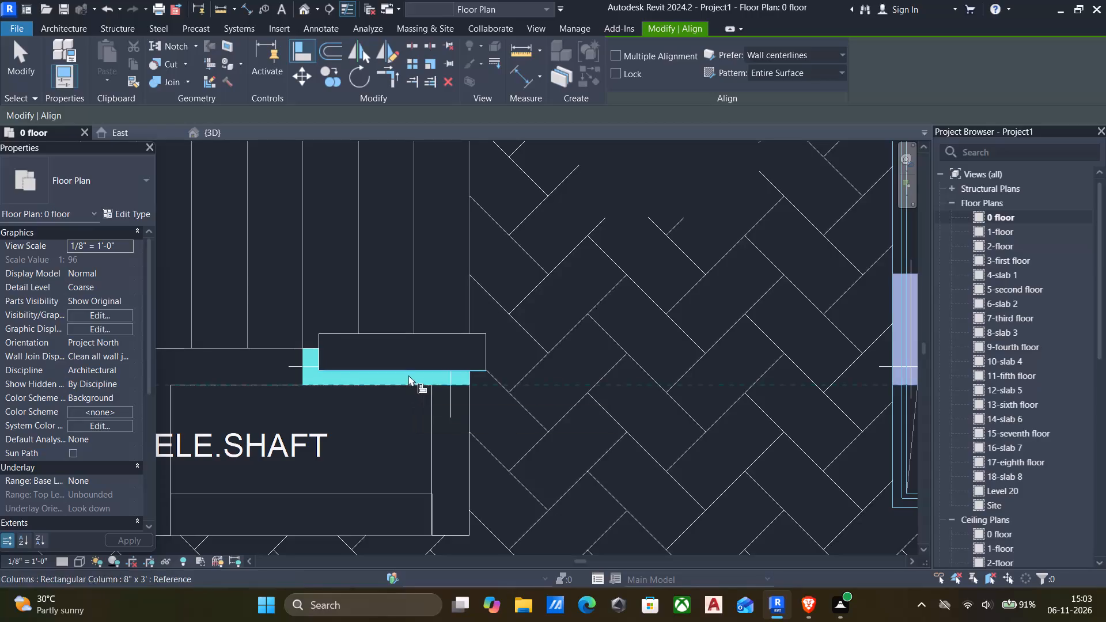
click(408, 374)
scroll(304, 374, up, 5)
click(305, 374)
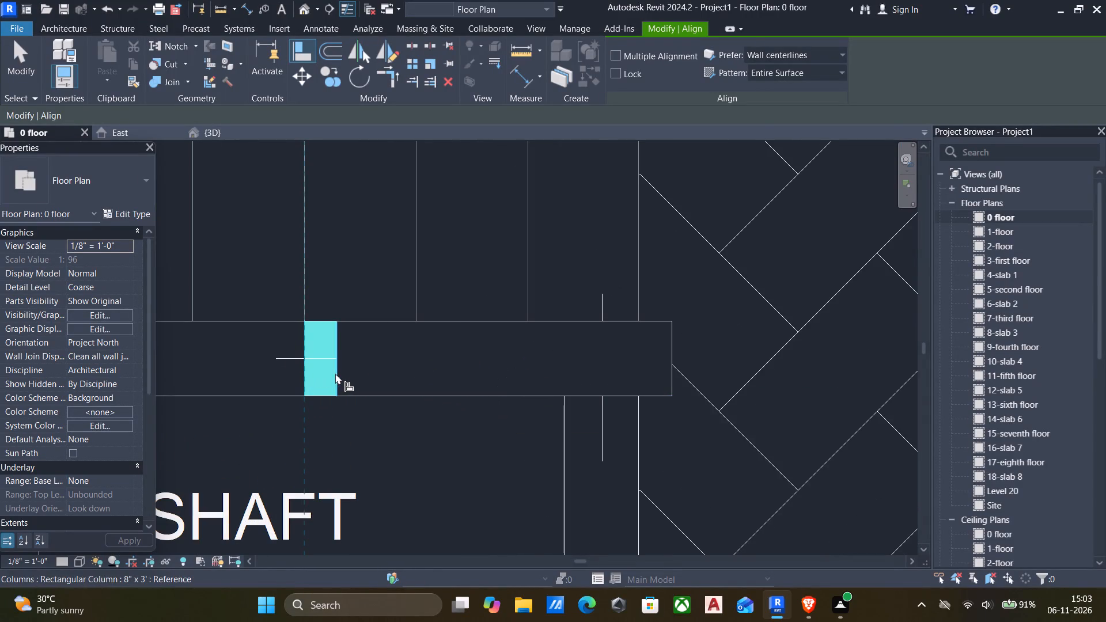
click(335, 373)
Align the 8" x 2'6" column above the fire shaft with the edges of its green mark.
scroll(335, 373, down, 14)
middle_drag(335, 385, 522, 395)
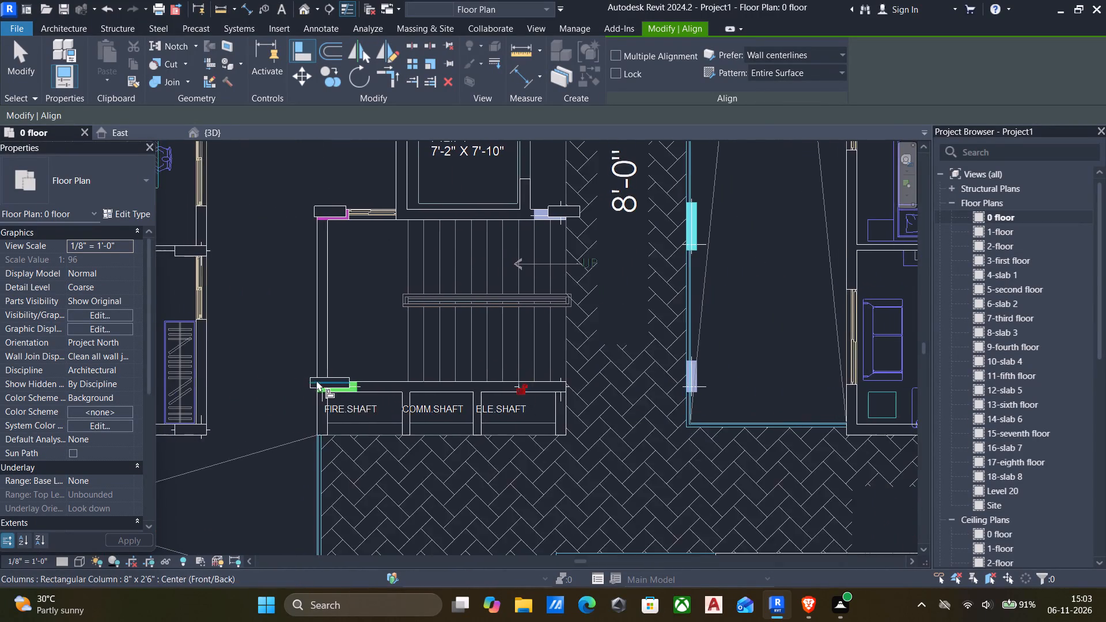
scroll(313, 380, up, 7)
scroll(387, 424, up, 5)
click(390, 395)
click(388, 370)
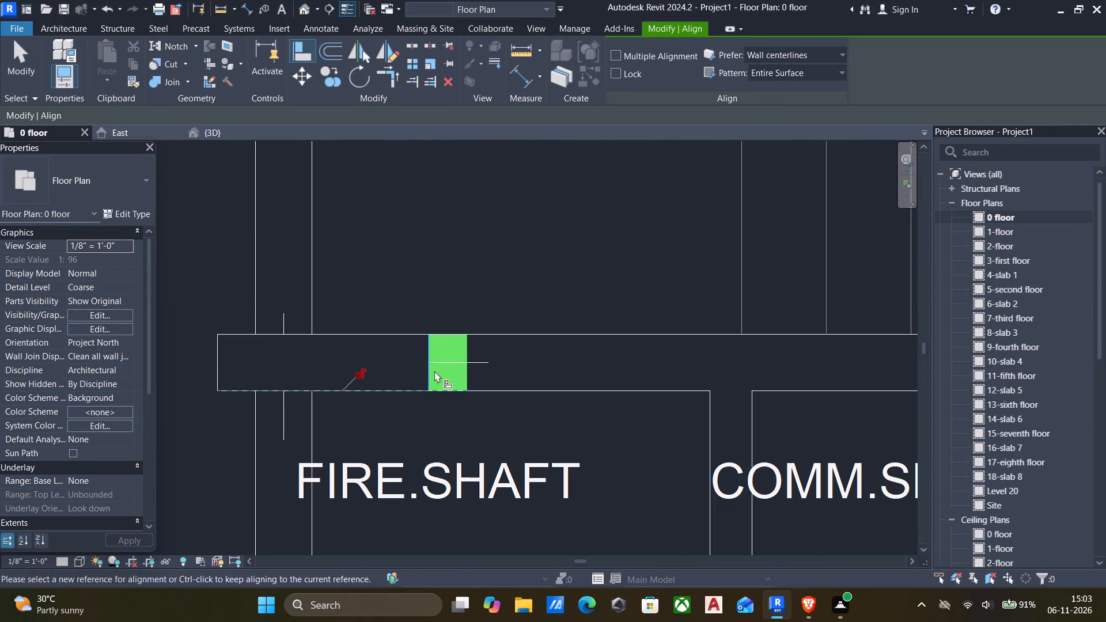
click(469, 375)
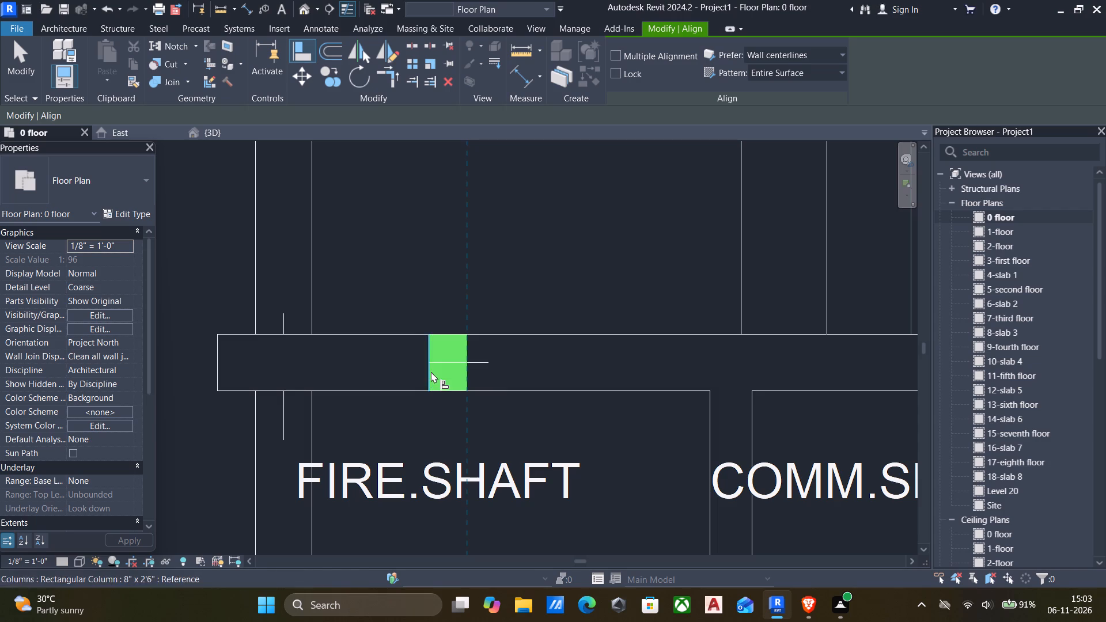
click(431, 371)
Align the 2' x 8" column at the staircase's outer corner near the P.LIFT with the edges of its magenta mark.
scroll(434, 375, down, 13)
scroll(427, 199, up, 6)
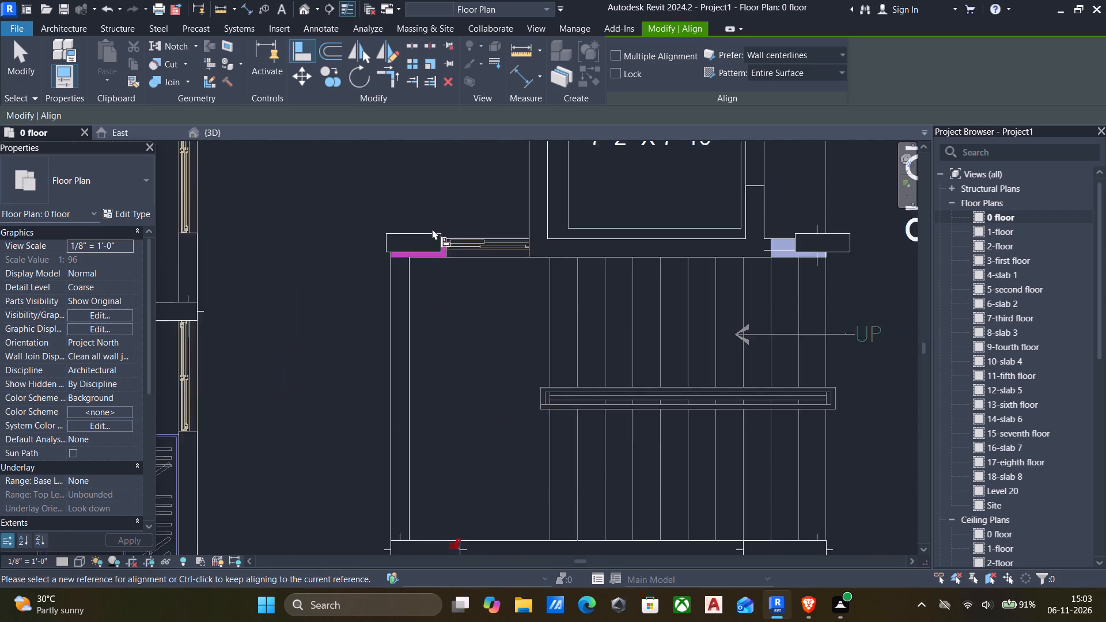
scroll(432, 229, up, 11)
click(498, 298)
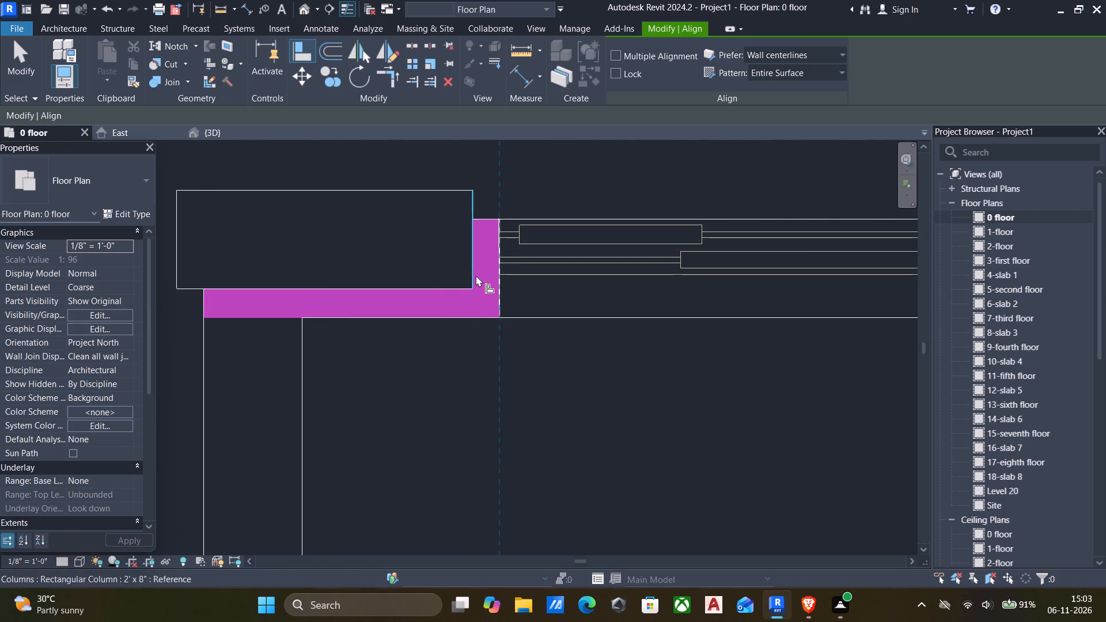
click(475, 275)
click(476, 318)
click(462, 291)
Align the 2' x 8" column at the corridor-side corner between the 7'-2" X 7'-10" P.LIFT and the staircase with its lavender mark's edges.
scroll(462, 294, down, 7)
middle_drag(464, 301, 253, 314)
scroll(407, 318, down, 6)
middle_drag(593, 335, 435, 337)
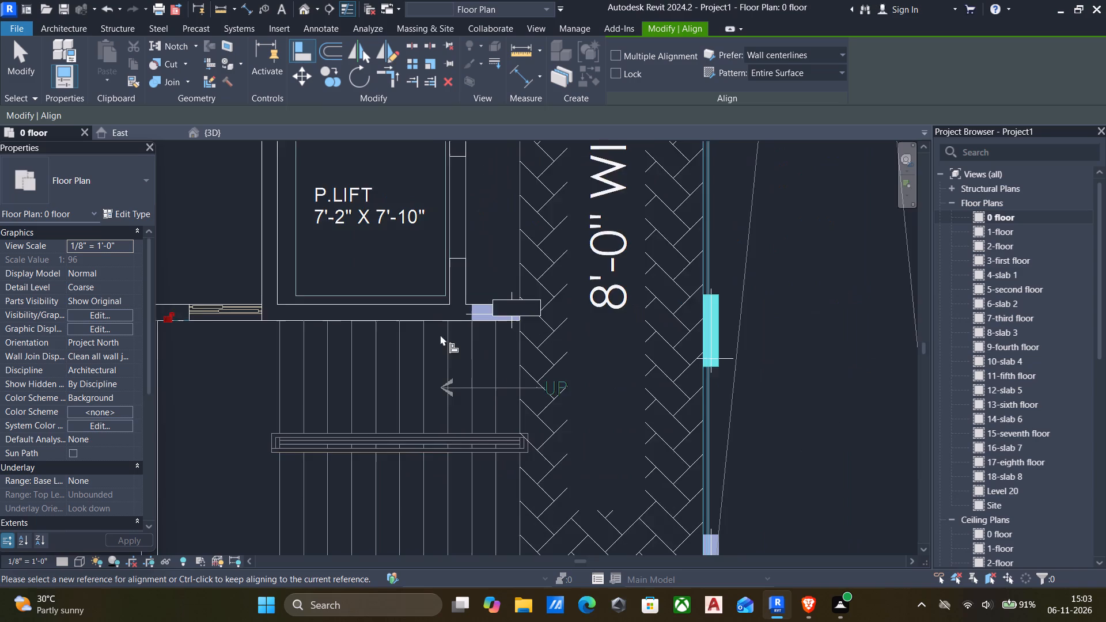
scroll(505, 334, up, 7)
click(488, 302)
click(495, 288)
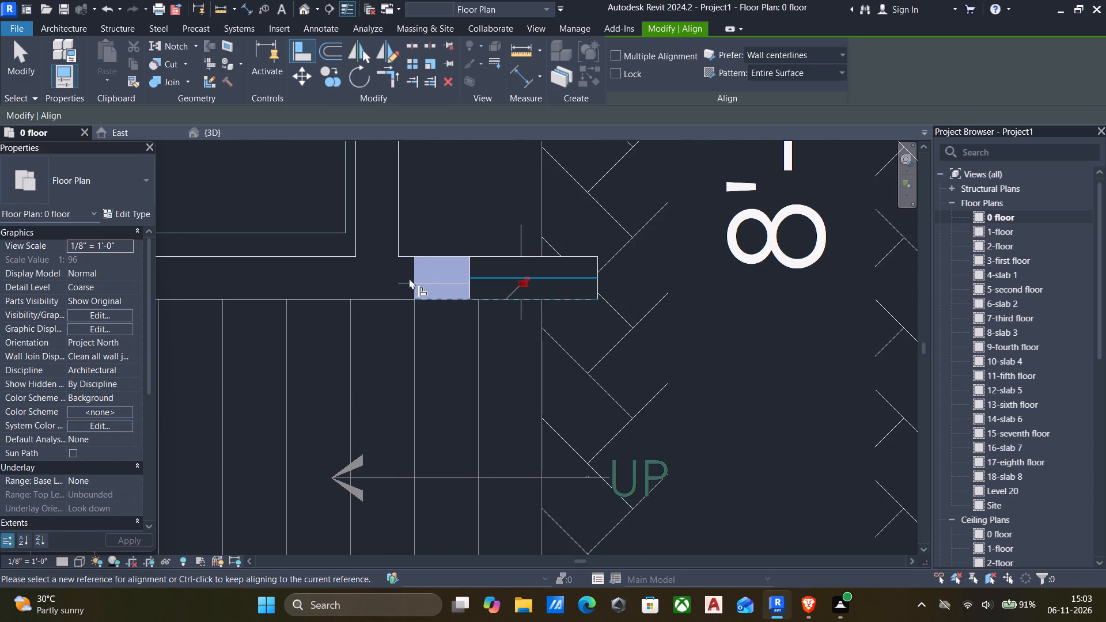
scroll(393, 279, up, 3)
click(417, 264)
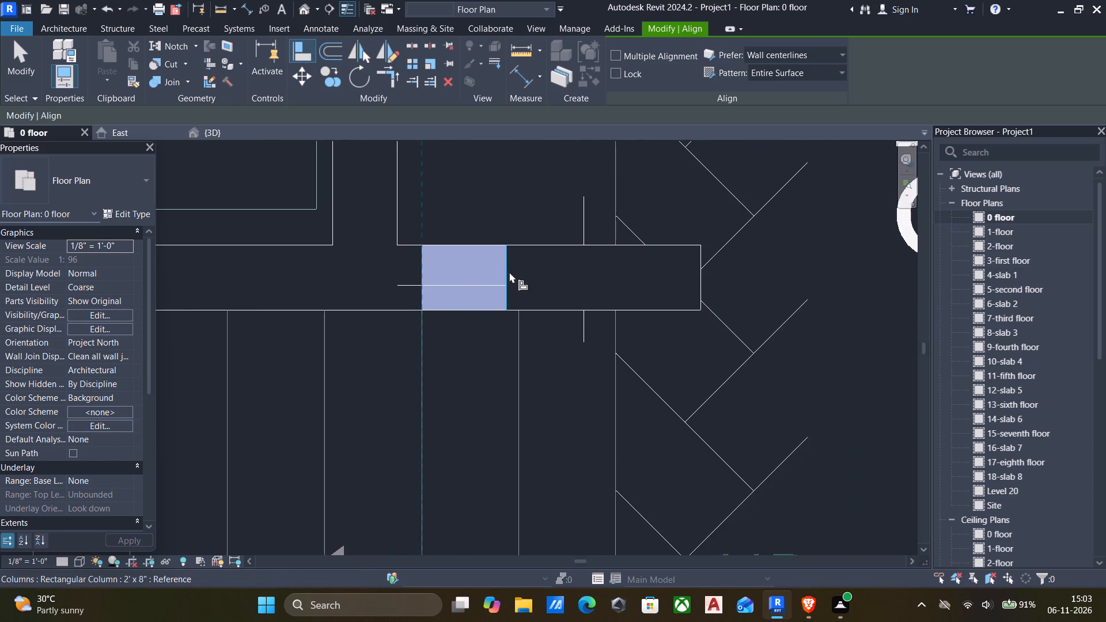
click(509, 271)
Align the column at the outer end of the wall between the two P.LIFTs with the edges of its magenta mark.
scroll(509, 274, down, 14)
middle_drag(512, 308, 536, 403)
scroll(364, 287, up, 2)
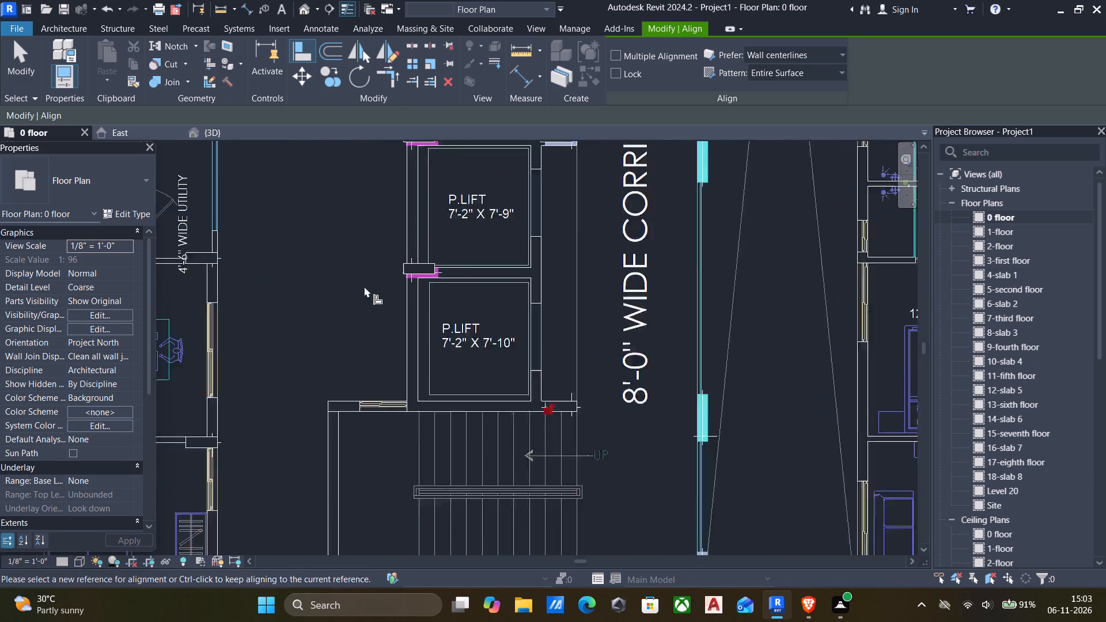
scroll(364, 286, up, 11)
scroll(449, 262, up, 6)
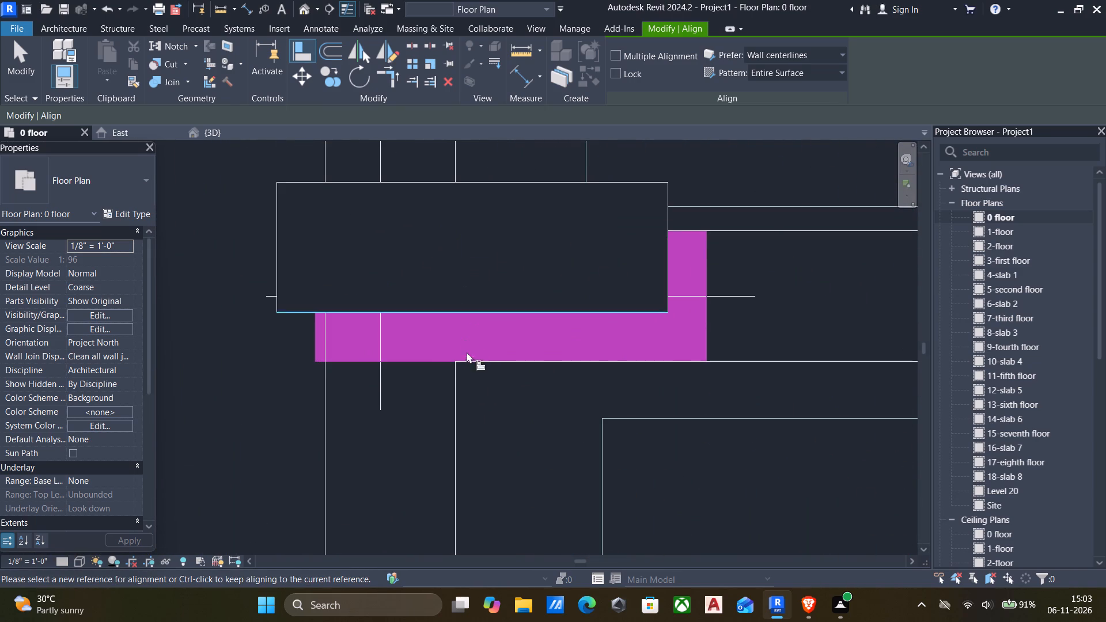
click(433, 358)
click(430, 314)
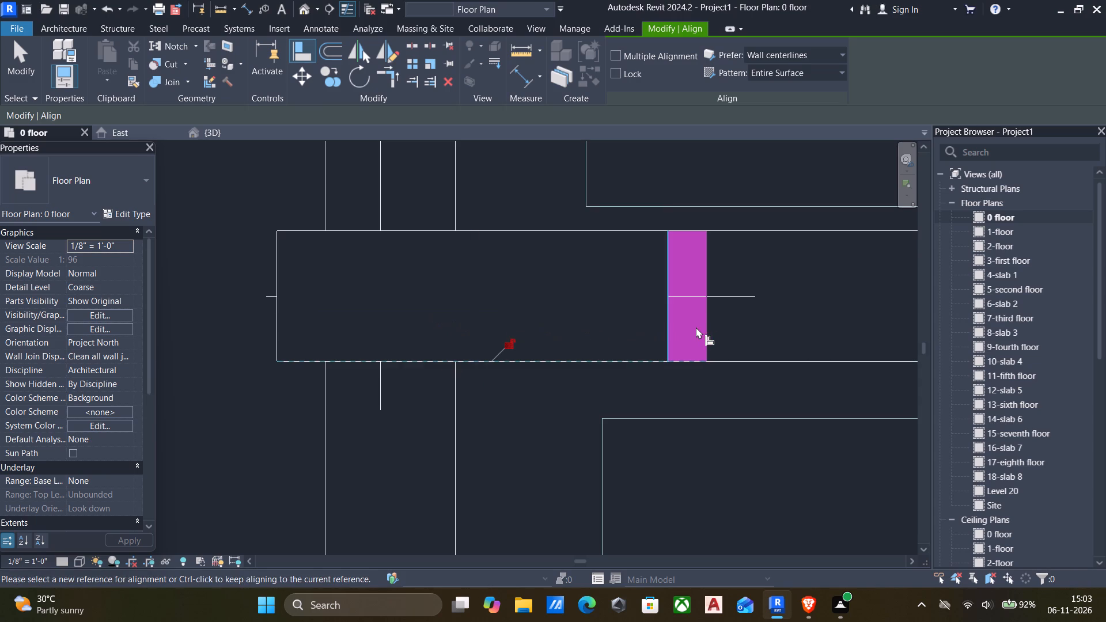
click(709, 327)
click(666, 320)
Align the column at the corridor-side corner above the 7'-2" X 7'-9" P.LIFT with the edges of its lavender mark.
scroll(666, 320, down, 15)
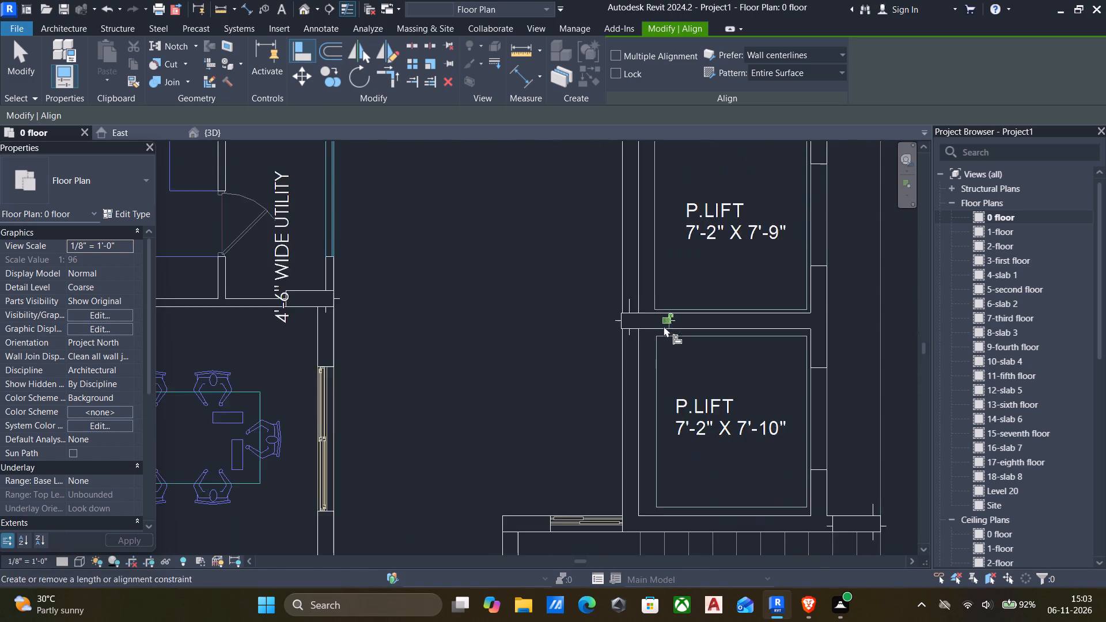
middle_drag(664, 326, 498, 316)
scroll(487, 316, down, 6)
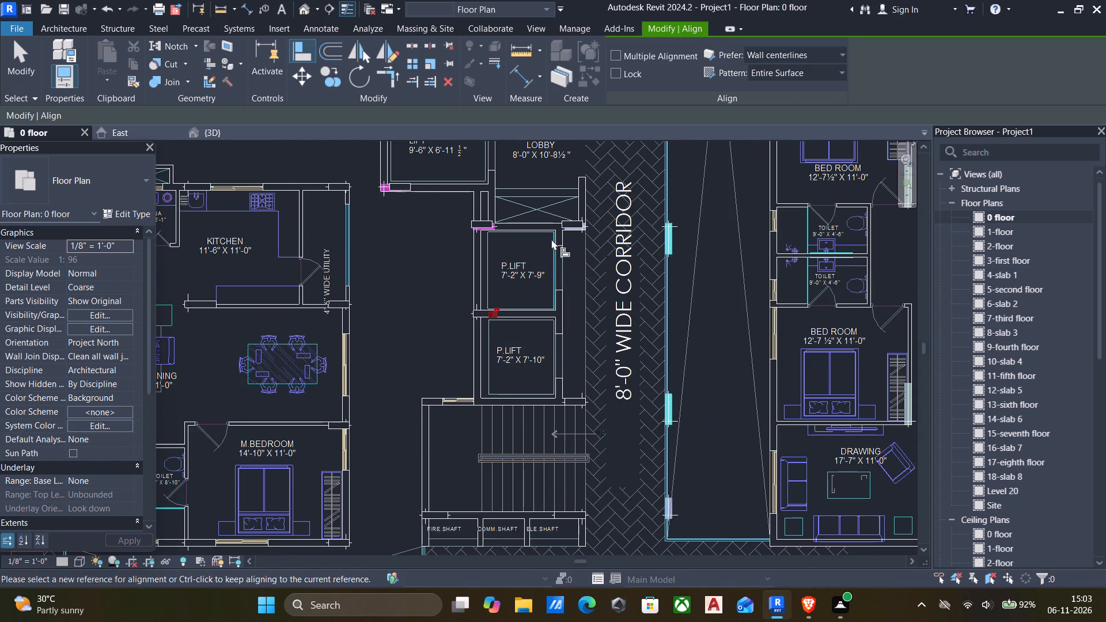
scroll(554, 238, up, 11)
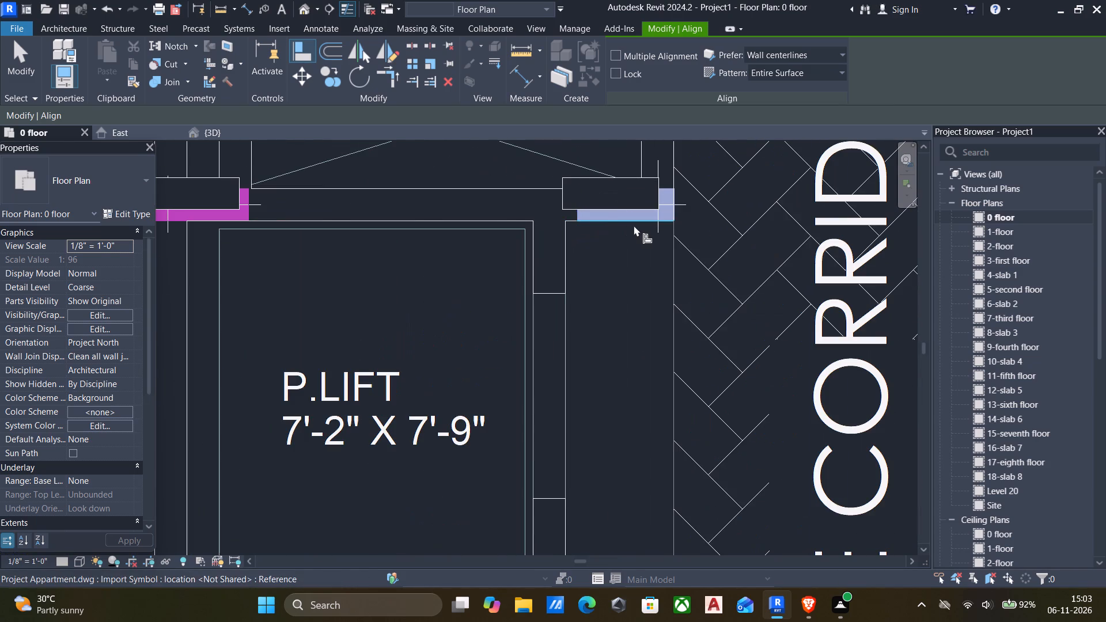
click(634, 225)
click(620, 214)
scroll(672, 210, up, 5)
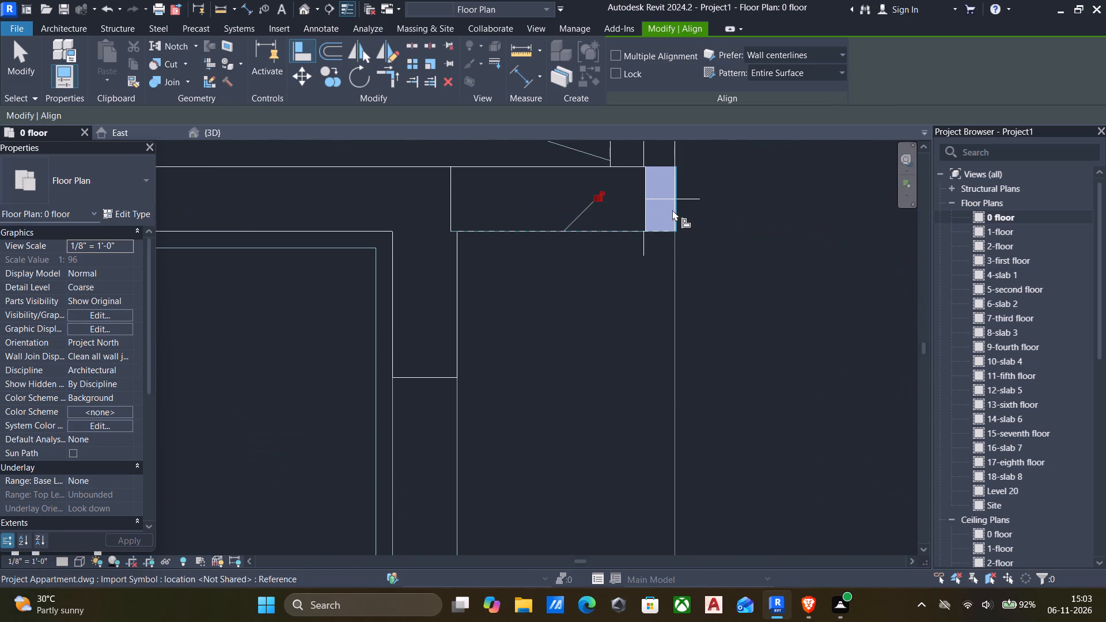
click(676, 216)
click(646, 213)
Align the column at the outer corner above the 7'-2" X 7'-9" P.LIFT with the edges of its magenta mark.
scroll(644, 213, down, 8)
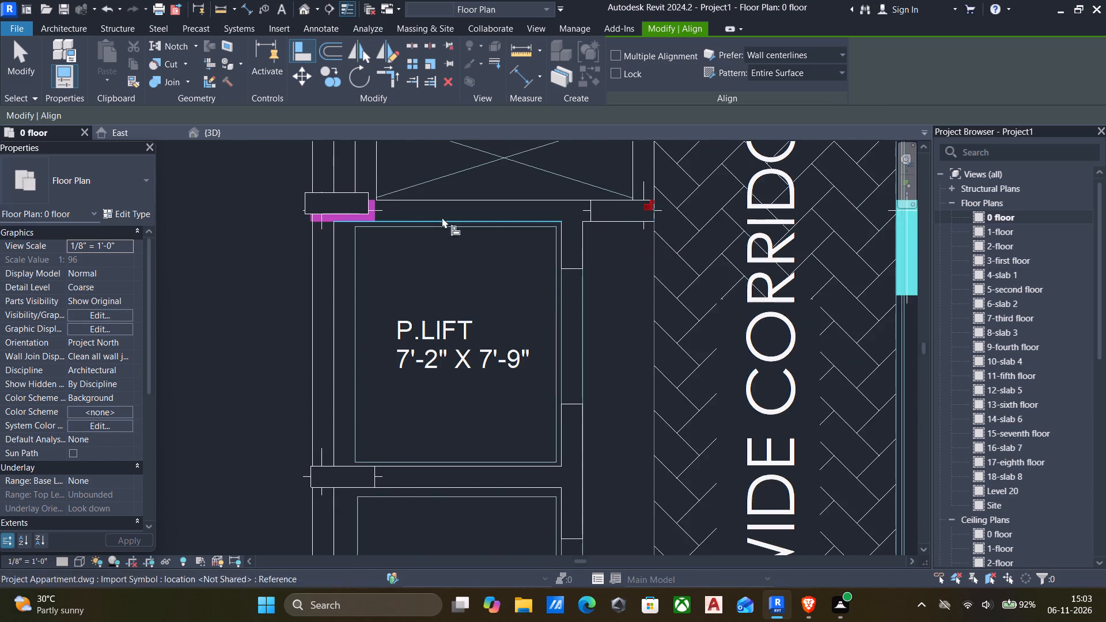
scroll(344, 207, up, 6)
click(353, 245)
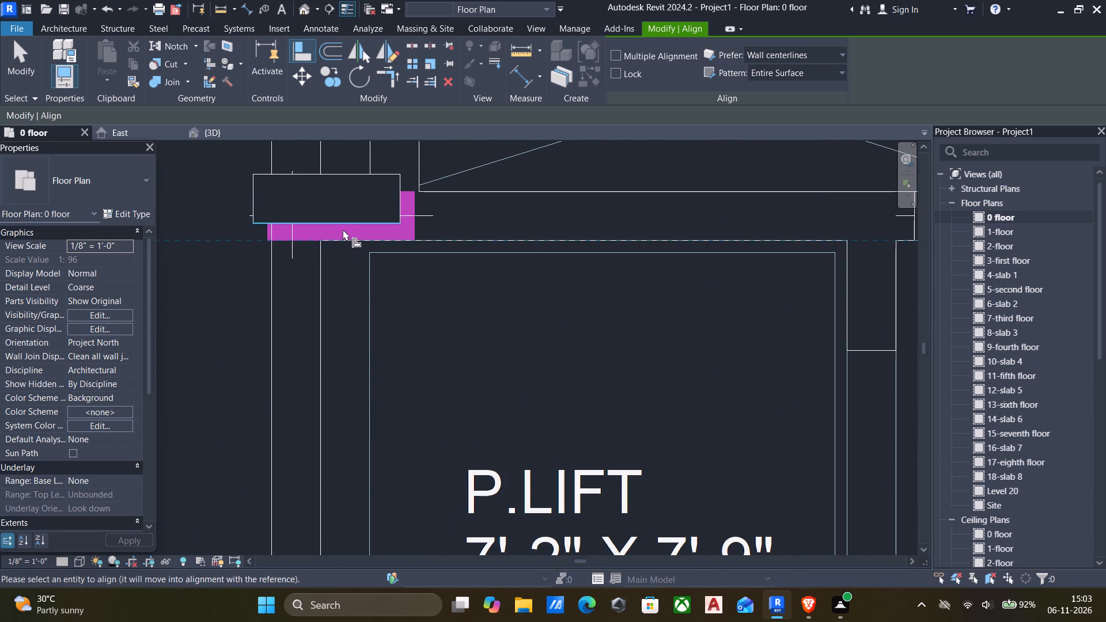
click(342, 225)
scroll(422, 219, up, 4)
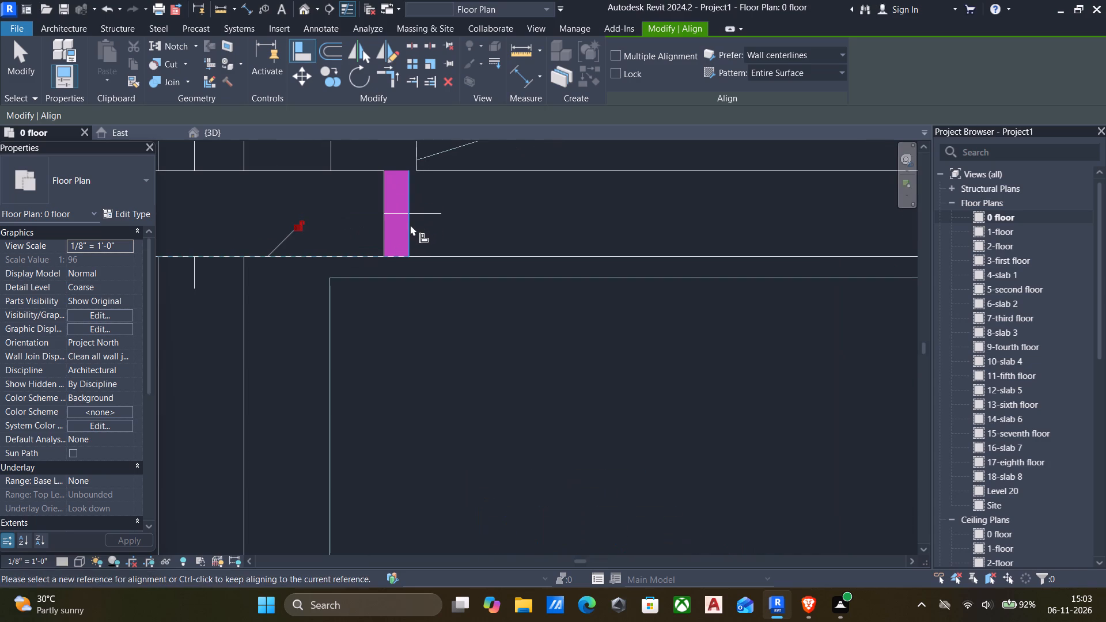
click(410, 225)
click(382, 227)
Align the 2' x 8" column at the lower outer corner of the 9'-6" wide LIFT with the edges of its magenta mark.
scroll(383, 227, down, 7)
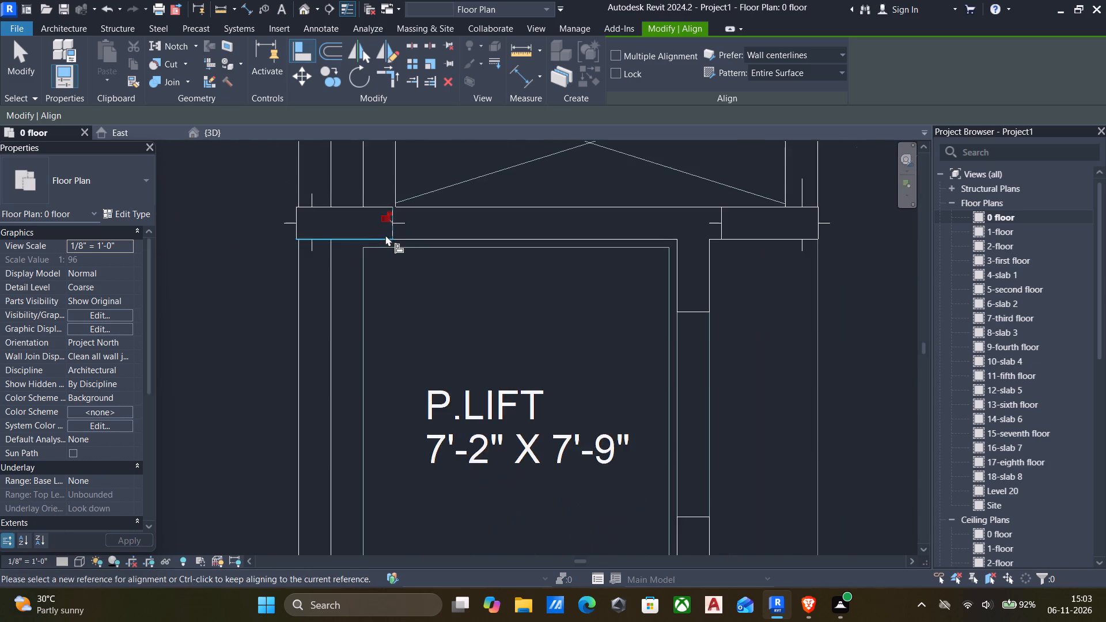
scroll(385, 235, down, 6)
middle_drag(387, 236, 442, 348)
scroll(264, 262, up, 10)
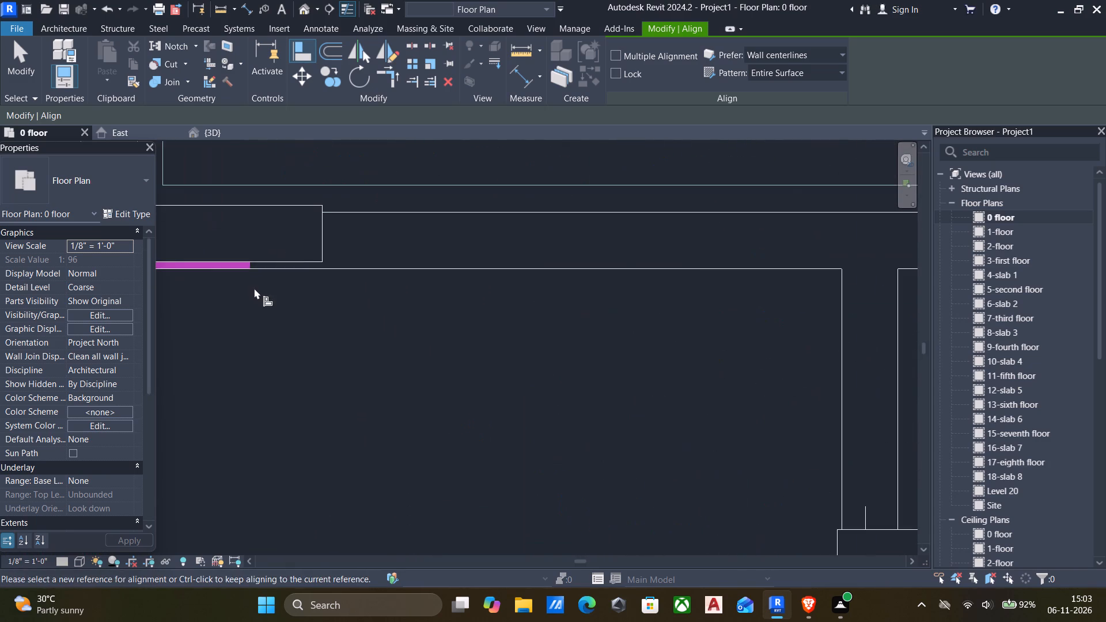
scroll(224, 278, down, 5)
middle_drag(271, 282, 510, 293)
scroll(422, 258, up, 6)
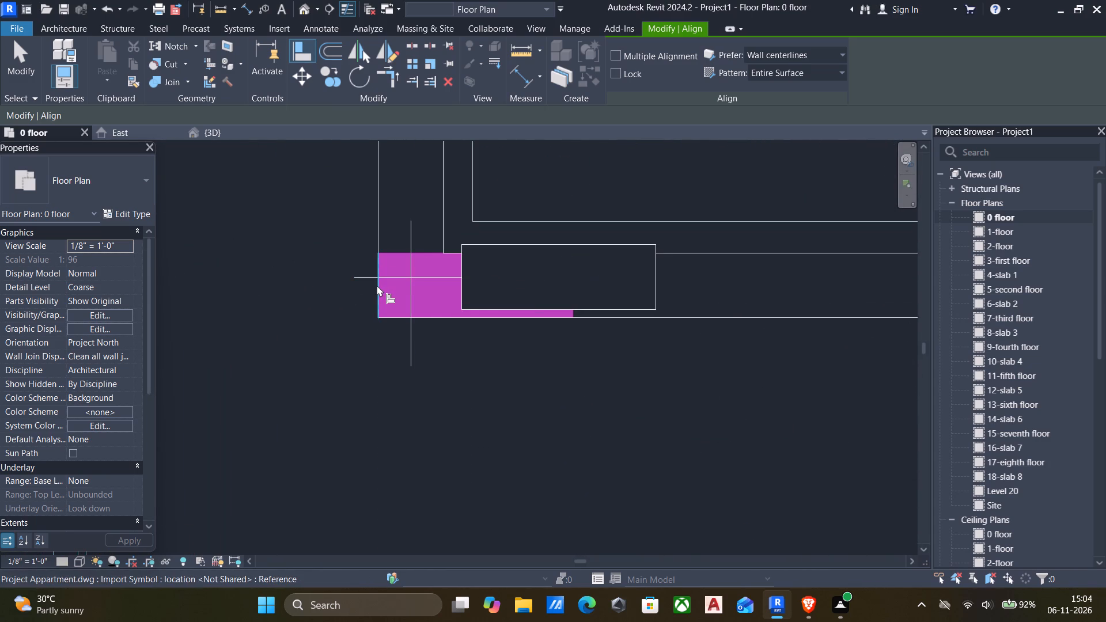
click(377, 285)
click(459, 283)
click(483, 318)
click(475, 309)
Align the 8" x 3' column beside the lobby's staircase door, on the corridor side, with the edges of its red mark.
scroll(475, 309, down, 8)
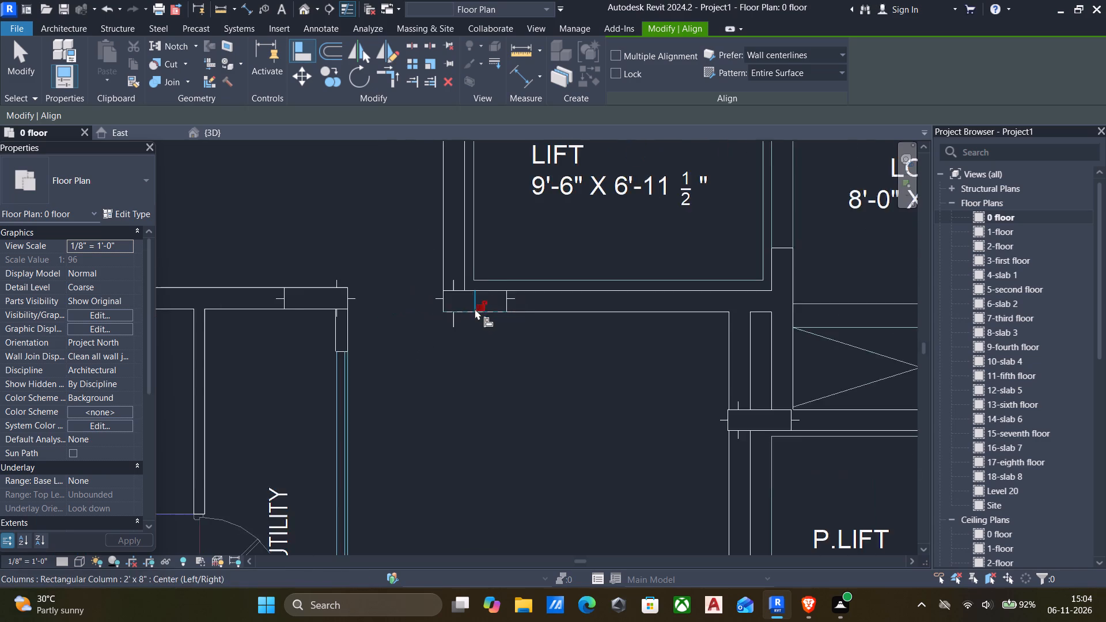
scroll(475, 309, down, 11)
scroll(605, 269, up, 14)
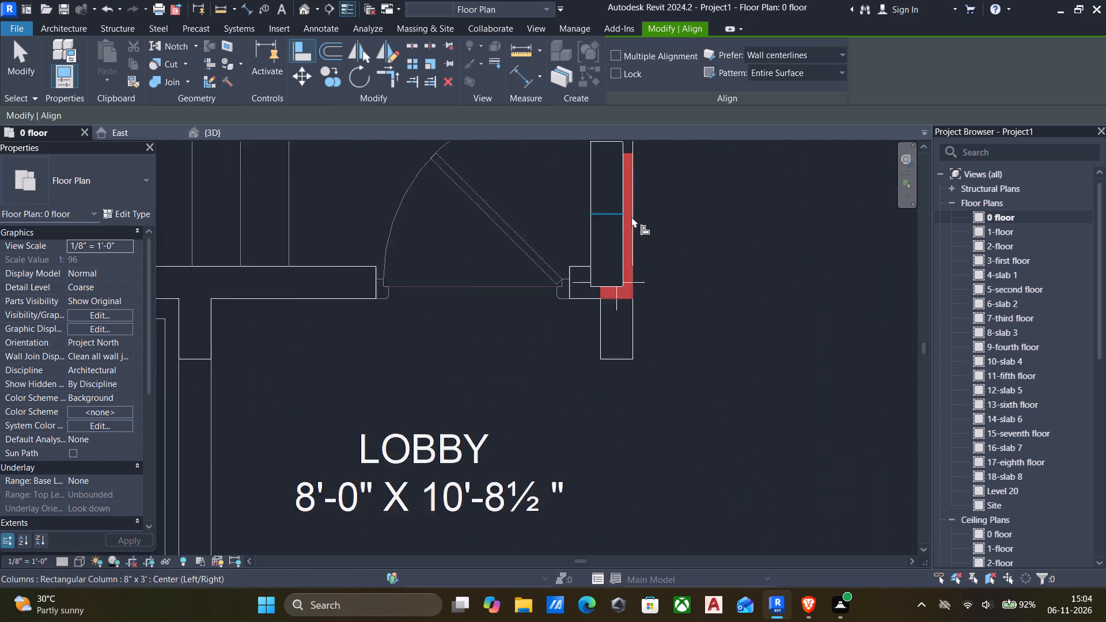
scroll(631, 217, up, 2)
click(637, 220)
click(623, 223)
scroll(620, 297, up, 4)
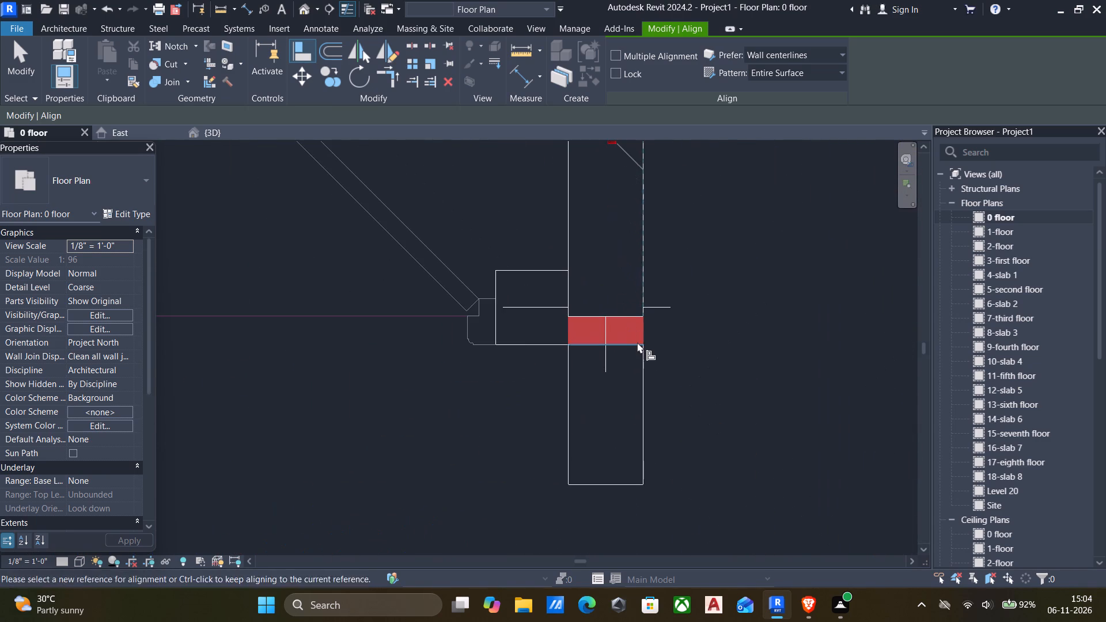
click(638, 346)
click(627, 342)
click(616, 314)
scroll(611, 323, down, 5)
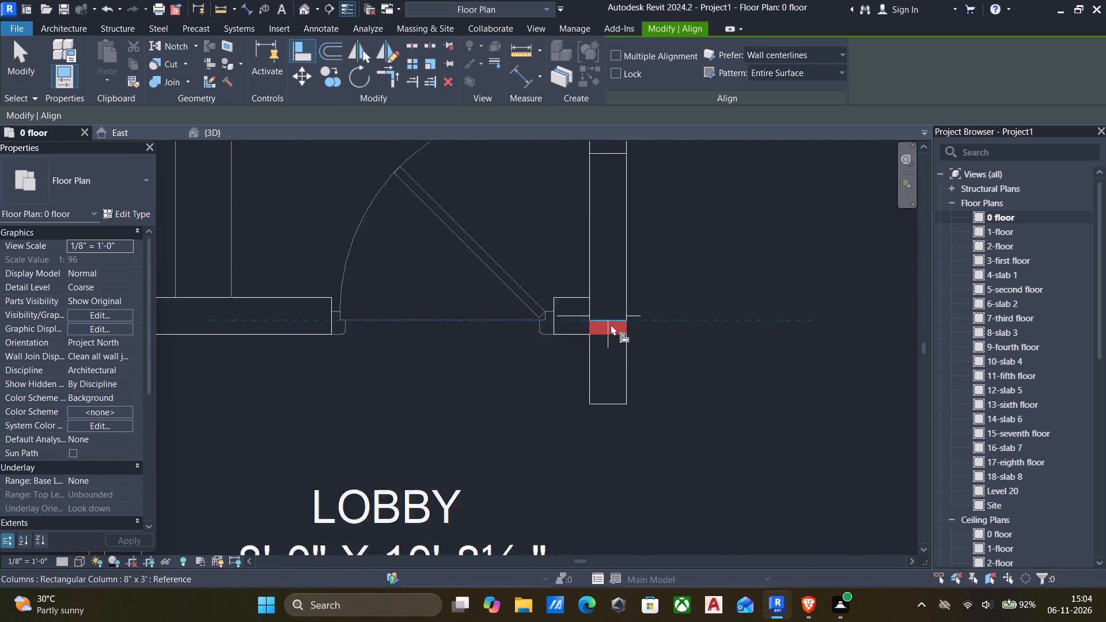
scroll(611, 324, down, 2)
scroll(610, 332, up, 5)
click(623, 335)
click(616, 310)
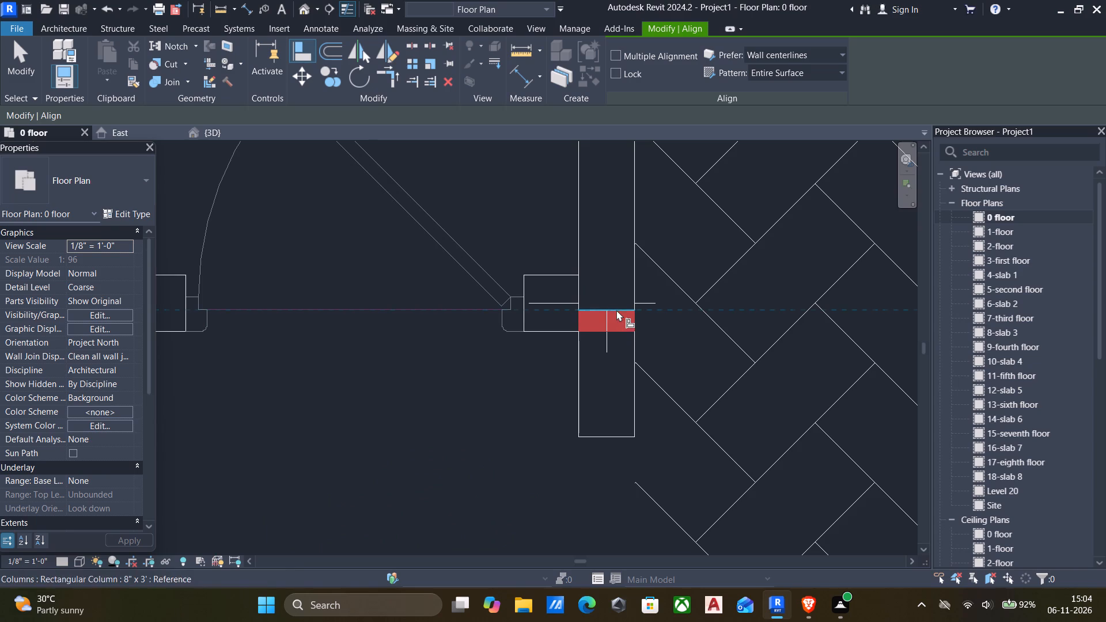
click(622, 332)
click(623, 332)
click(616, 313)
Align the 8" x 2'6" column at the staircase's outer corner near the 9'-6" wide LIFT with the edges of its green mark.
scroll(607, 317, down, 7)
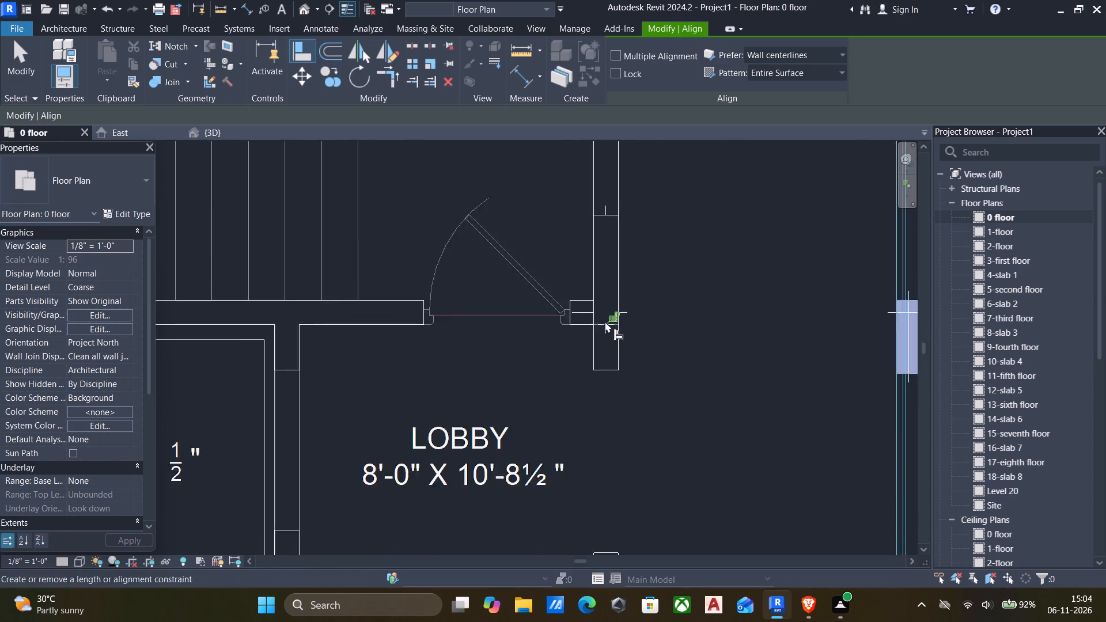
scroll(414, 314, down, 5)
middle_drag(412, 314, 562, 314)
scroll(218, 311, up, 5)
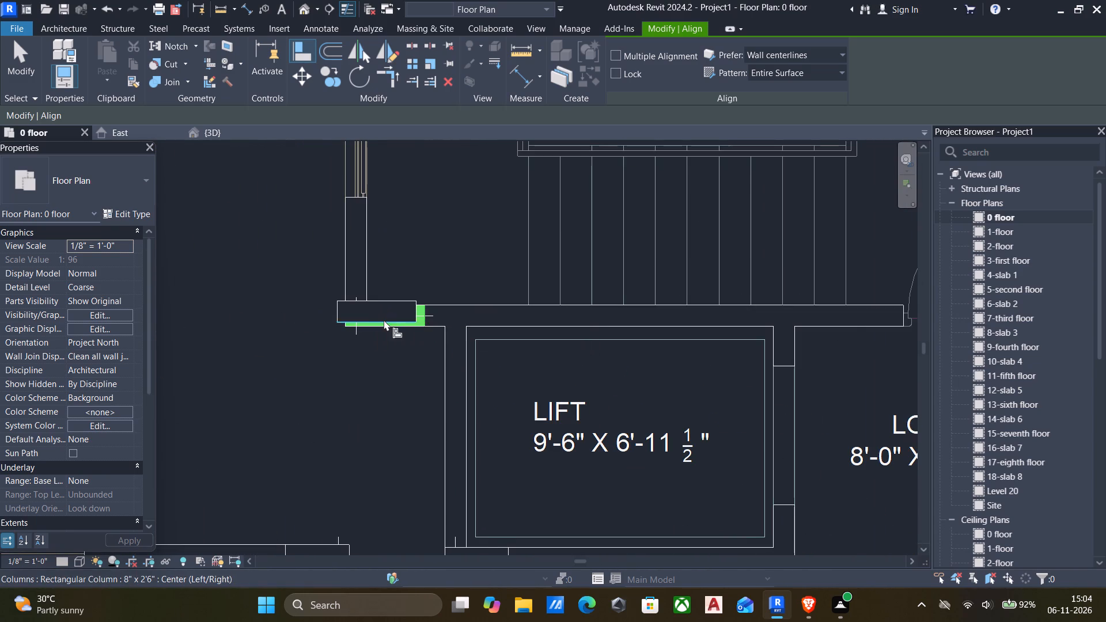
scroll(380, 318, up, 5)
click(421, 328)
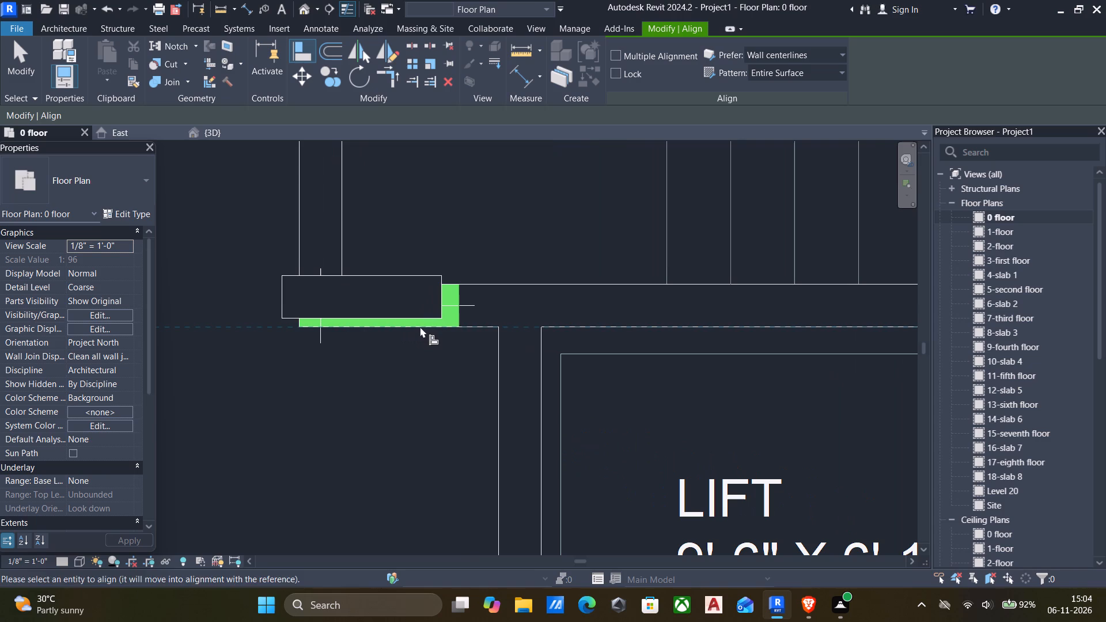
click(411, 316)
scroll(454, 317, up, 5)
click(463, 308)
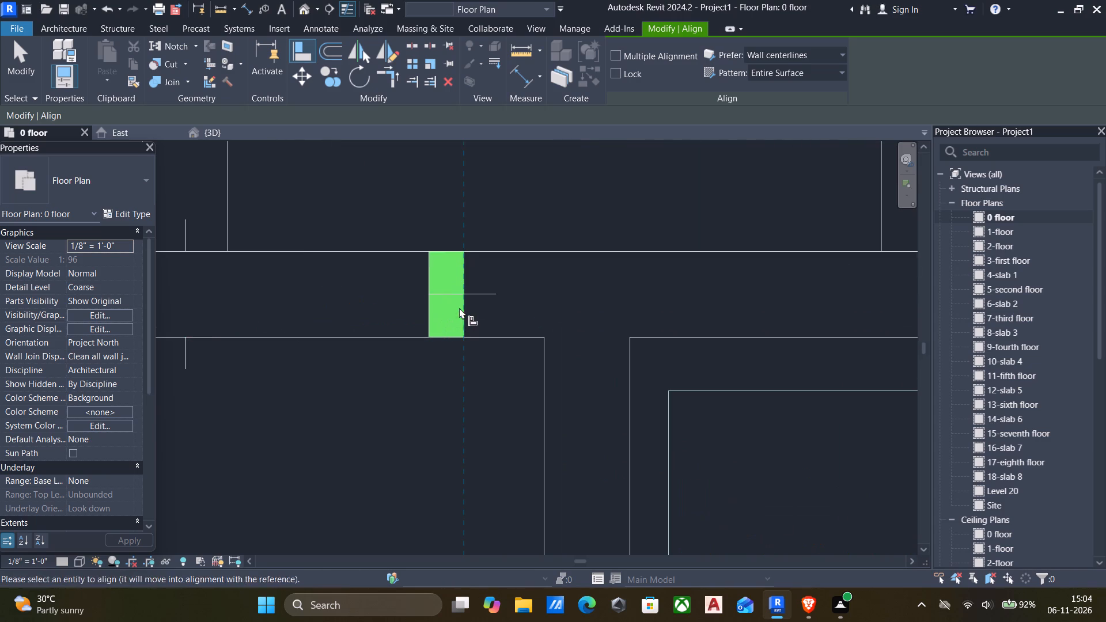
click(426, 307)
Align the 2' x 8" column at the staircase's upper window-side corner with the edges of its magenta mark.
scroll(426, 308, down, 14)
middle_drag(426, 315, 440, 400)
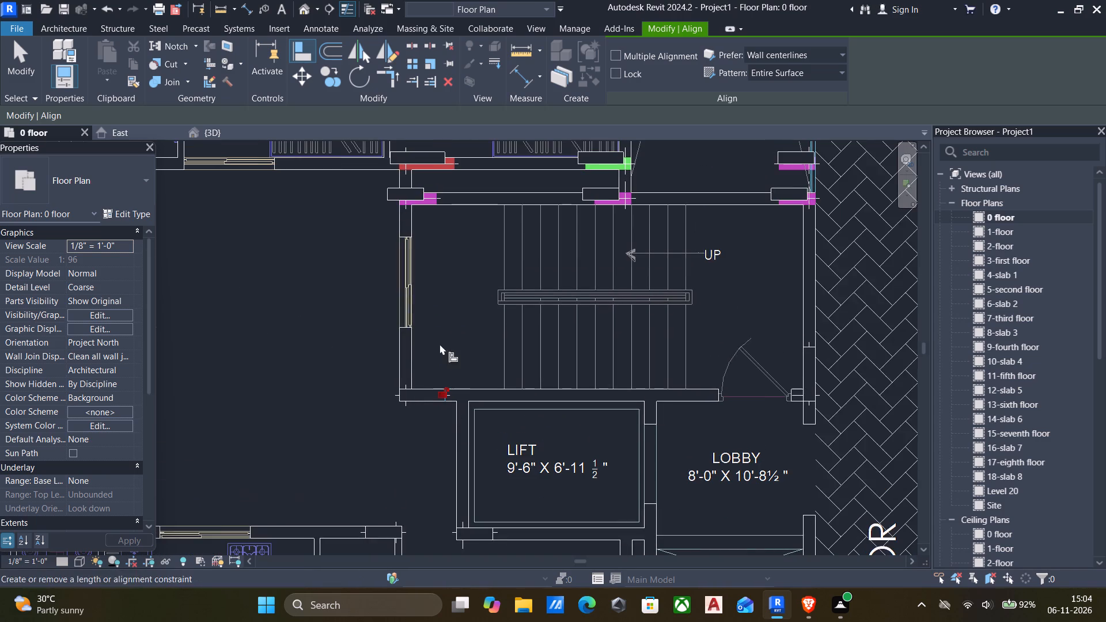
scroll(441, 200, up, 11)
click(420, 216)
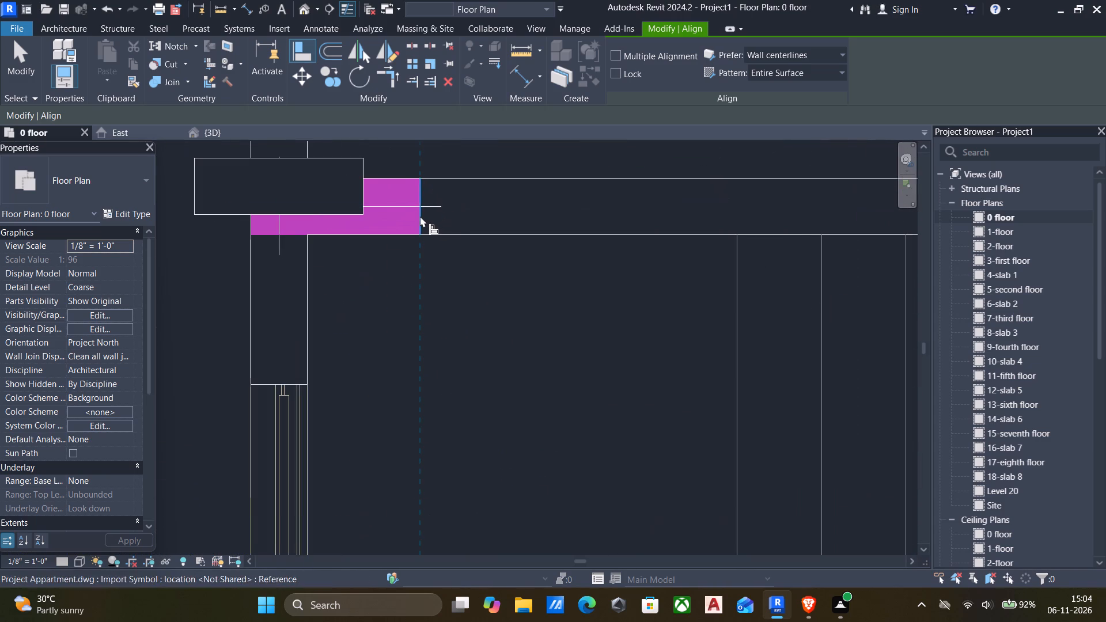
click(362, 192)
click(393, 228)
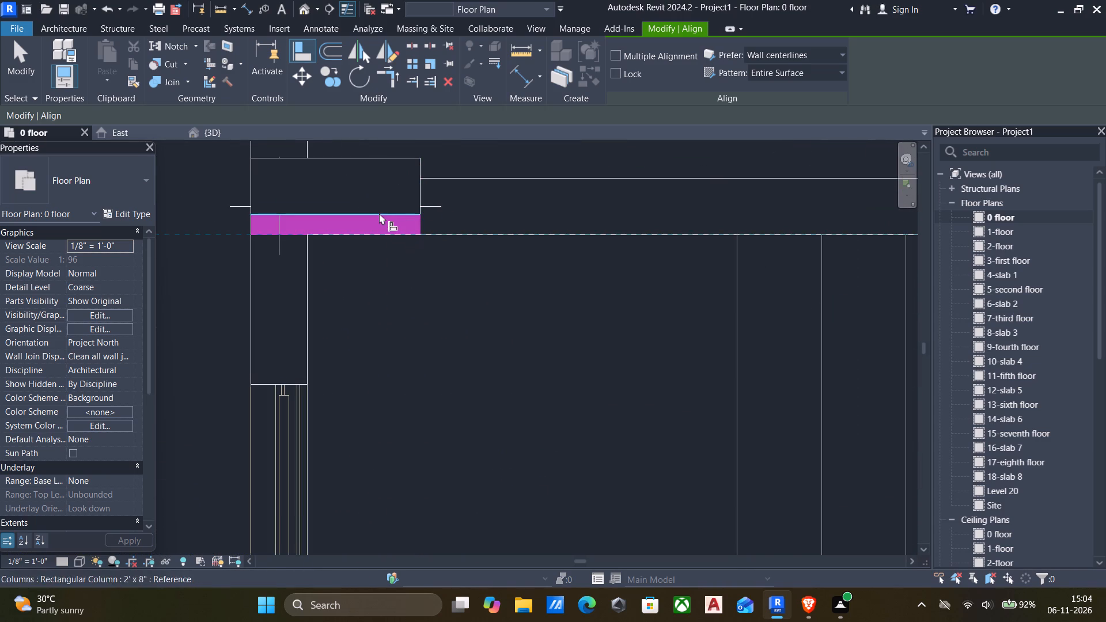
click(379, 213)
Align the 2' x 8" column midway along the staircase's upper wall with the edges of its magenta mark.
scroll(383, 224, down, 7)
scroll(498, 253, down, 5)
middle_drag(500, 255, 311, 275)
scroll(407, 246, up, 7)
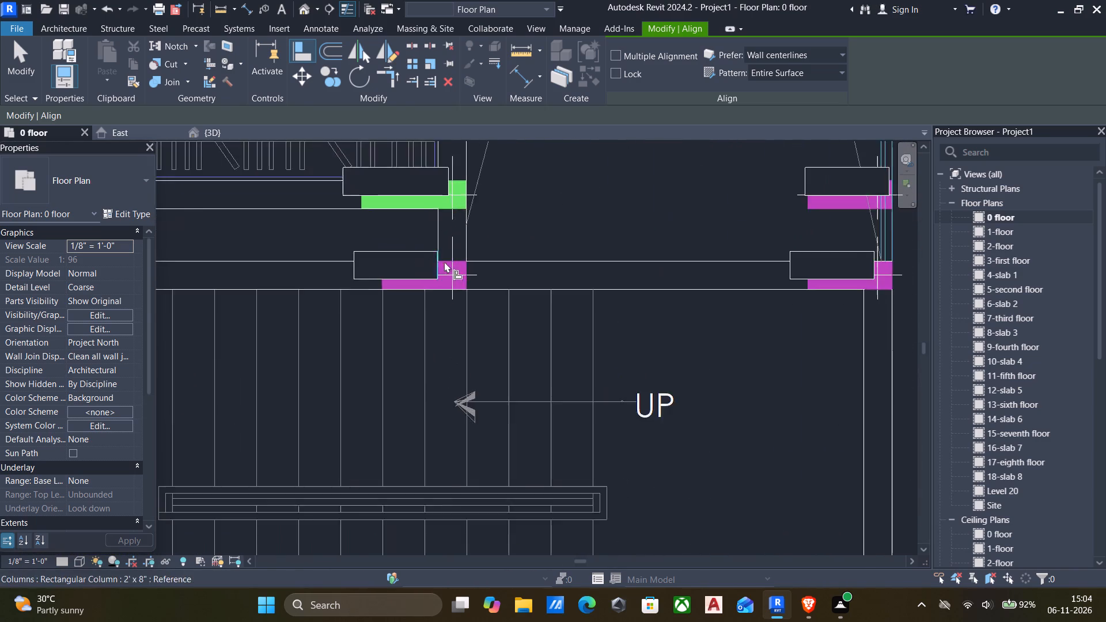
scroll(446, 270, up, 6)
click(492, 295)
click(419, 258)
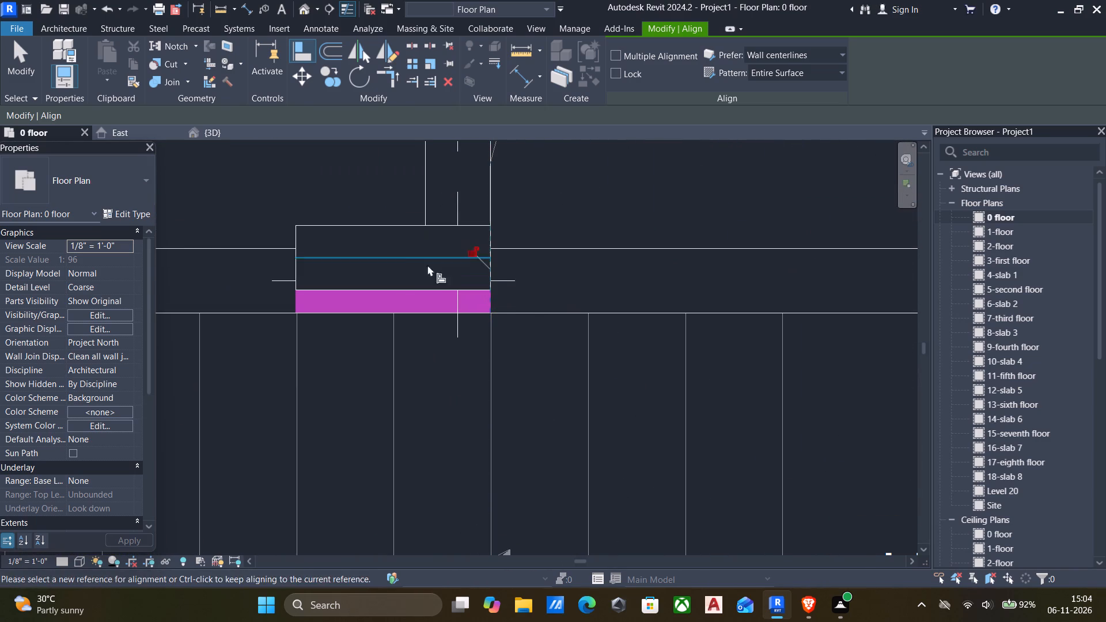
click(436, 309)
click(426, 289)
Align the column at the staircase's upper corridor-side corner with the edges of its magenta mark.
scroll(429, 293, down, 7)
middle_drag(431, 295, 243, 291)
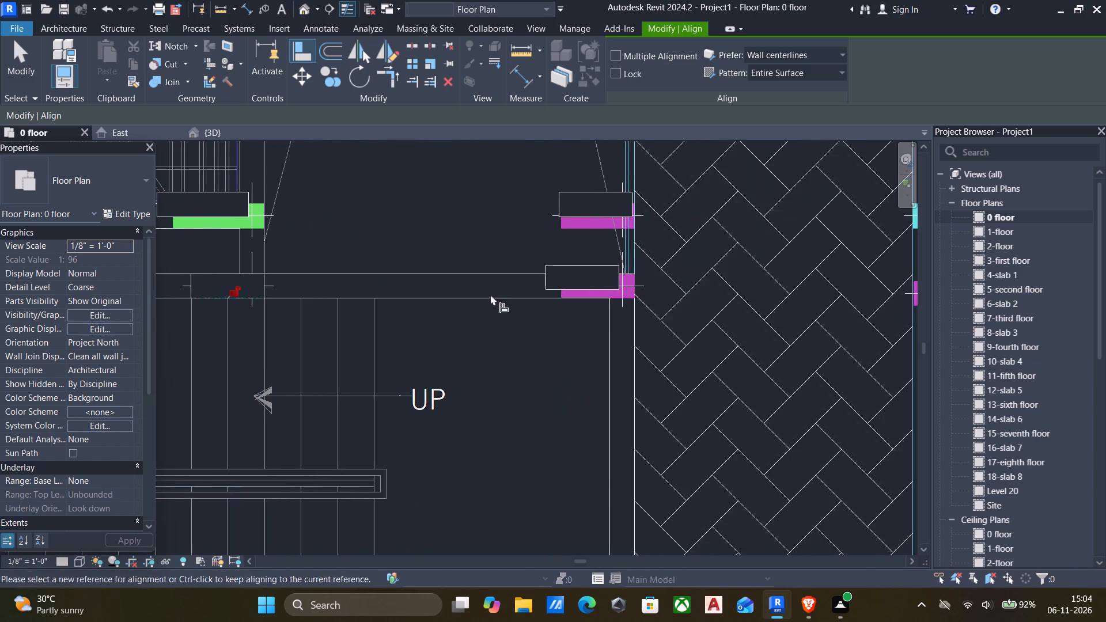
scroll(679, 286, up, 7)
click(573, 299)
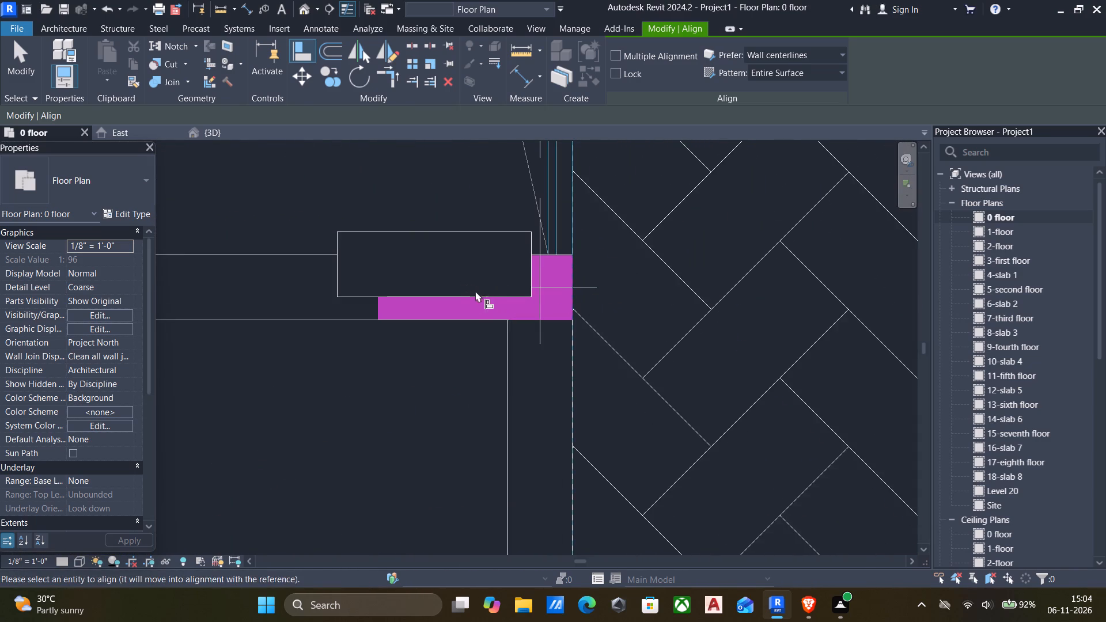
click(533, 275)
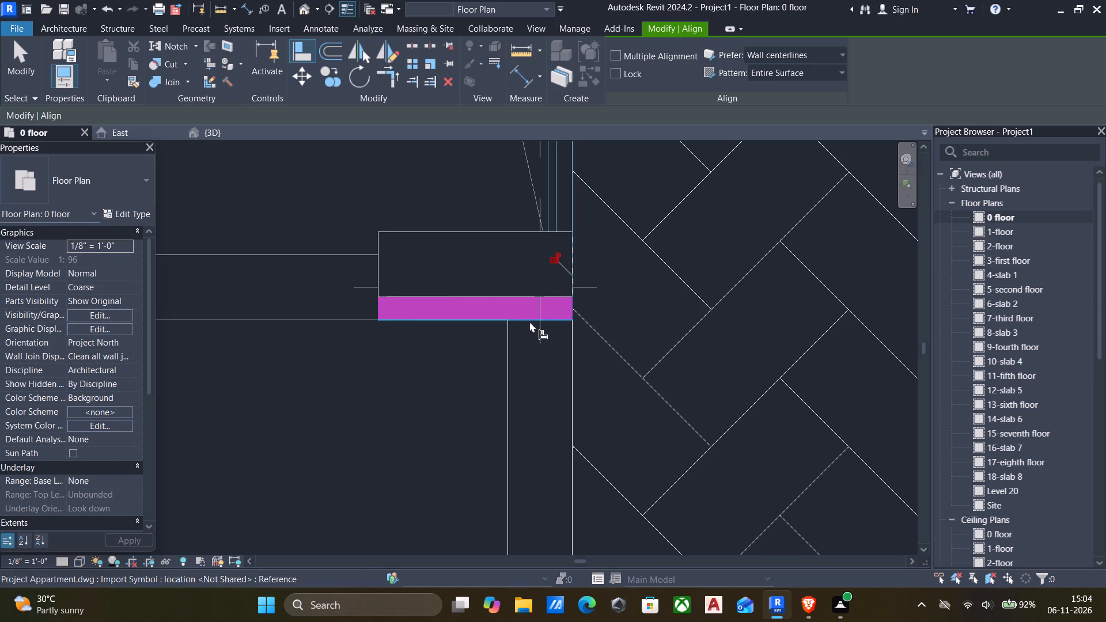
click(529, 321)
click(520, 299)
Align the column on the corridor edge just above the staircase's upper corner with the edges of its magenta mark.
scroll(521, 302, down, 7)
middle_drag(521, 306, 573, 374)
scroll(562, 321, up, 7)
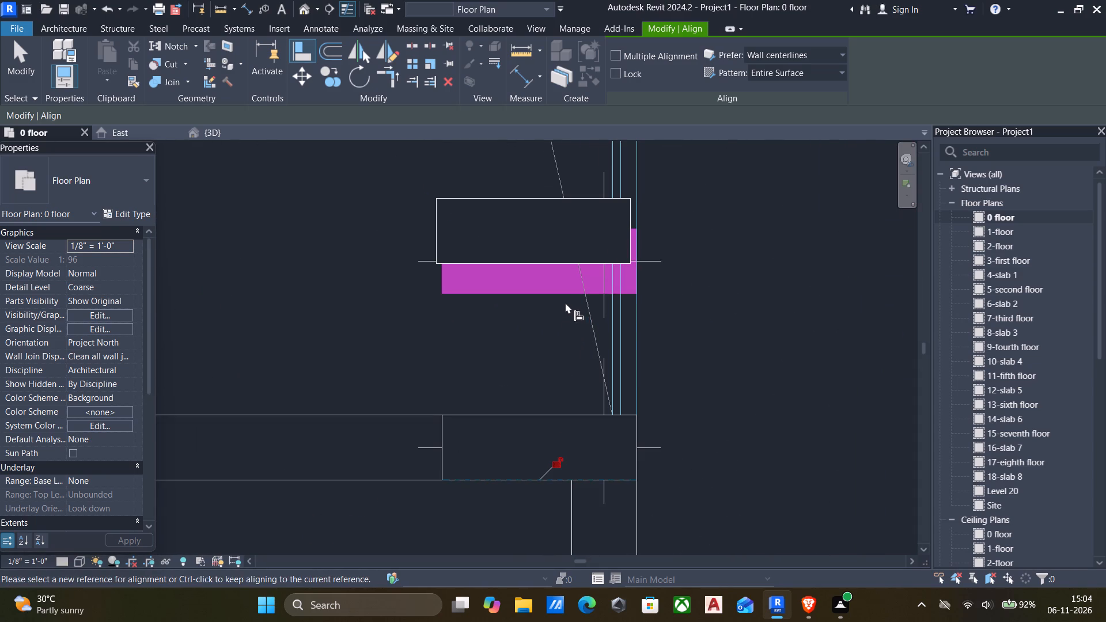
click(535, 296)
click(528, 266)
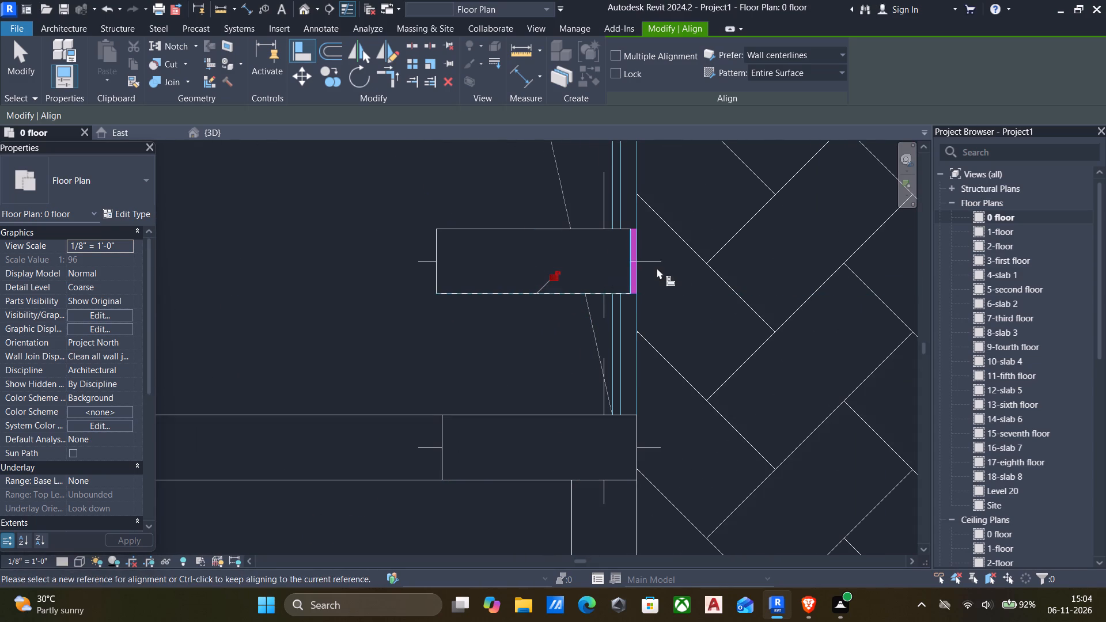
scroll(659, 268, up, 5)
click(614, 275)
click(598, 275)
Align the column at the corridor-side lower corner of the bedroom above the staircase with the edges of its green mark.
scroll(598, 281, down, 4)
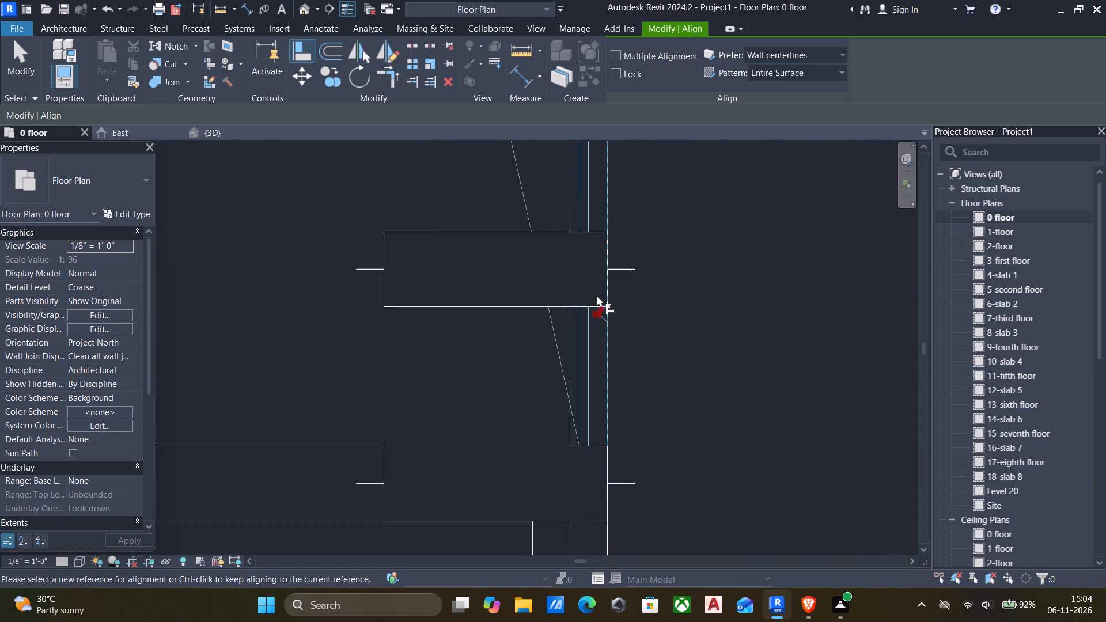
scroll(597, 295, down, 10)
middle_drag(593, 323, 767, 359)
scroll(541, 339, up, 7)
scroll(408, 345, down, 1)
middle_drag(510, 350, 578, 351)
scroll(430, 358, up, 5)
click(415, 343)
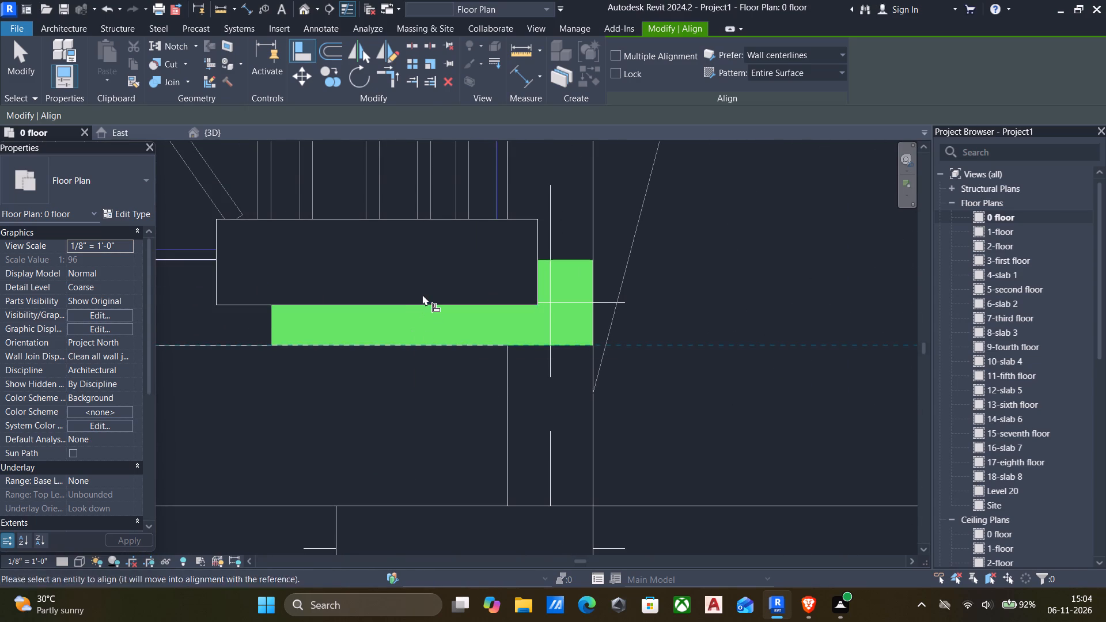
click(419, 303)
scroll(589, 313, up, 4)
click(594, 316)
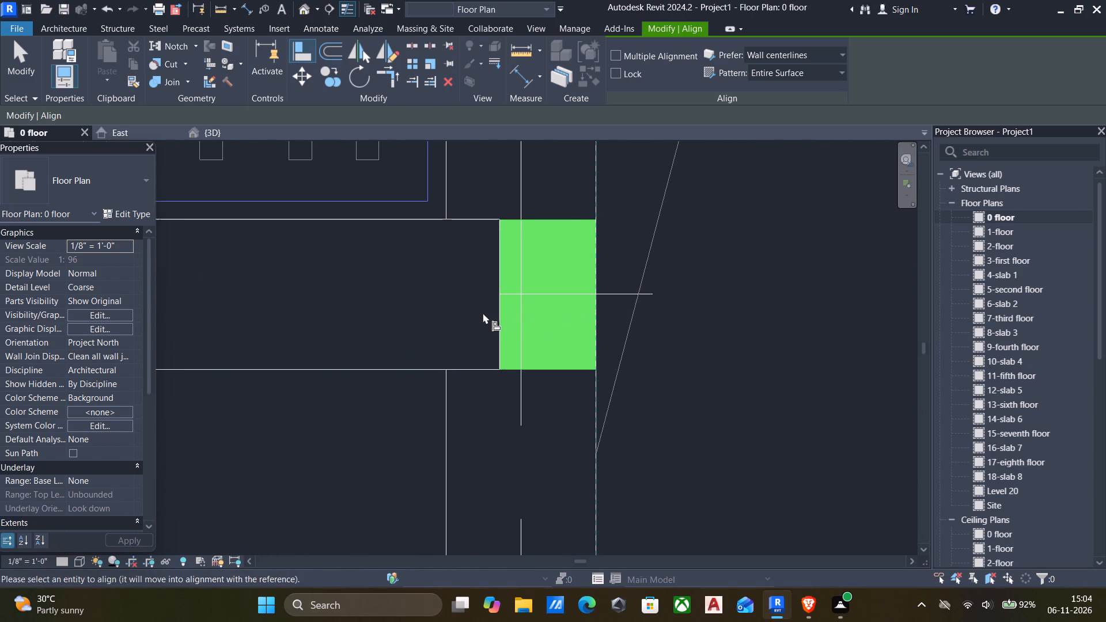
click(498, 320)
Align the 8" x 3' column at the same bedroom's other lower corner with the edges of its red mark.
scroll(498, 325, down, 7)
middle_drag(502, 339, 642, 356)
scroll(637, 351, down, 7)
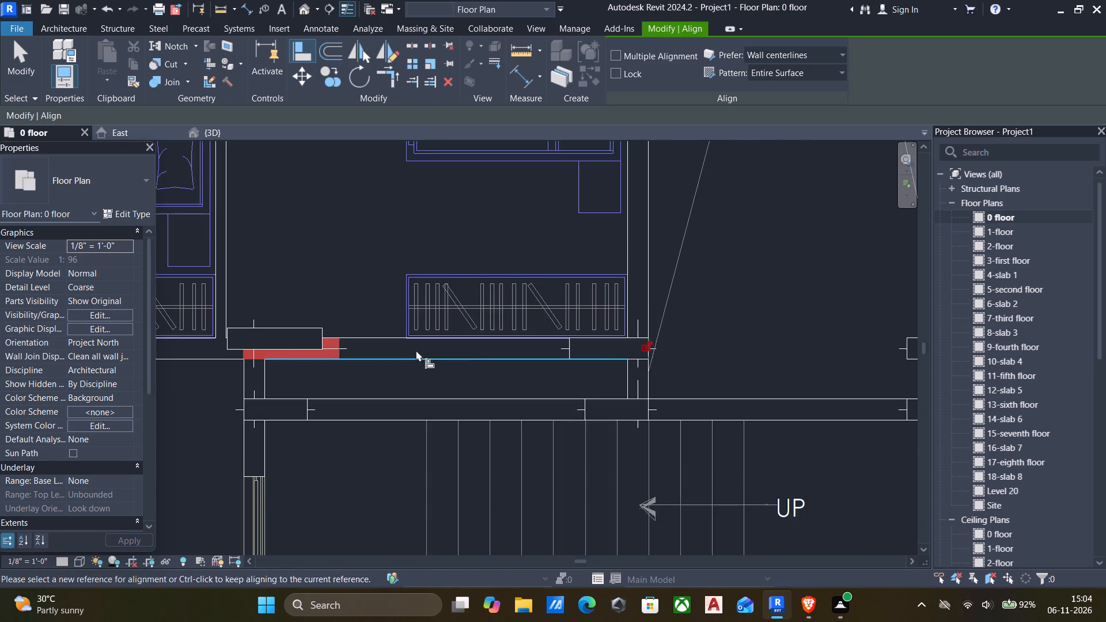
scroll(267, 336, up, 5)
scroll(395, 357, up, 6)
click(426, 380)
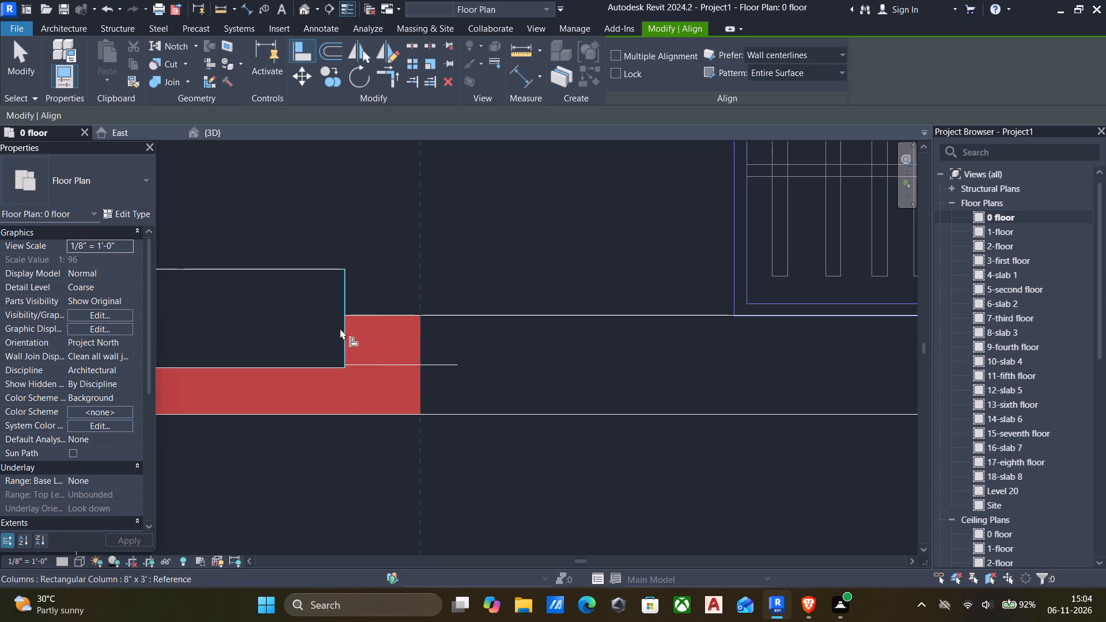
click(340, 328)
click(335, 411)
click(331, 366)
Align the 8" x 2'6" column at the outer lower corner of the 5'-10½" x 6'-7½" toilet with the edges of its green mark.
scroll(338, 372, down, 7)
middle_drag(346, 375, 520, 389)
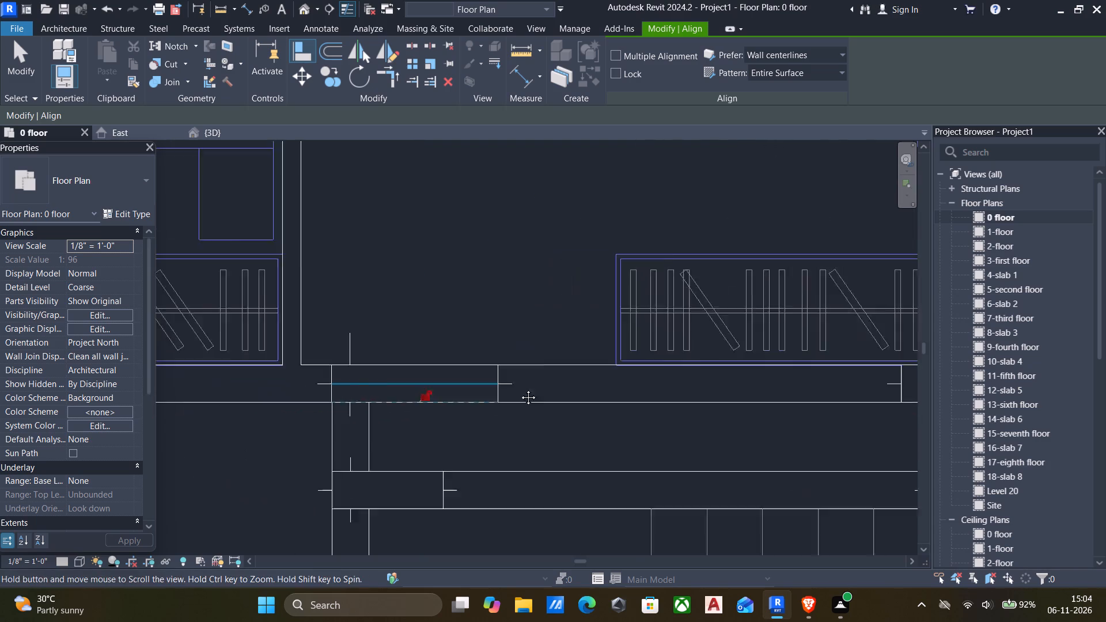
middle_drag(520, 389, 619, 383)
scroll(632, 380, down, 6)
scroll(342, 389, down, 4)
middle_drag(352, 387, 620, 381)
scroll(526, 376, up, 7)
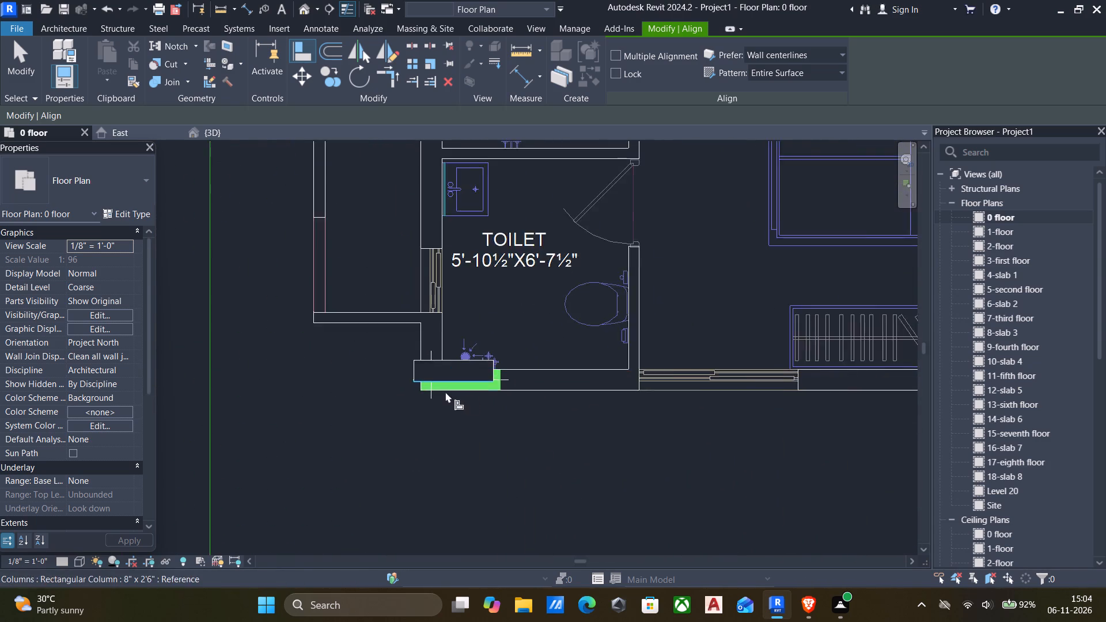
scroll(445, 392, up, 4)
click(490, 393)
click(489, 364)
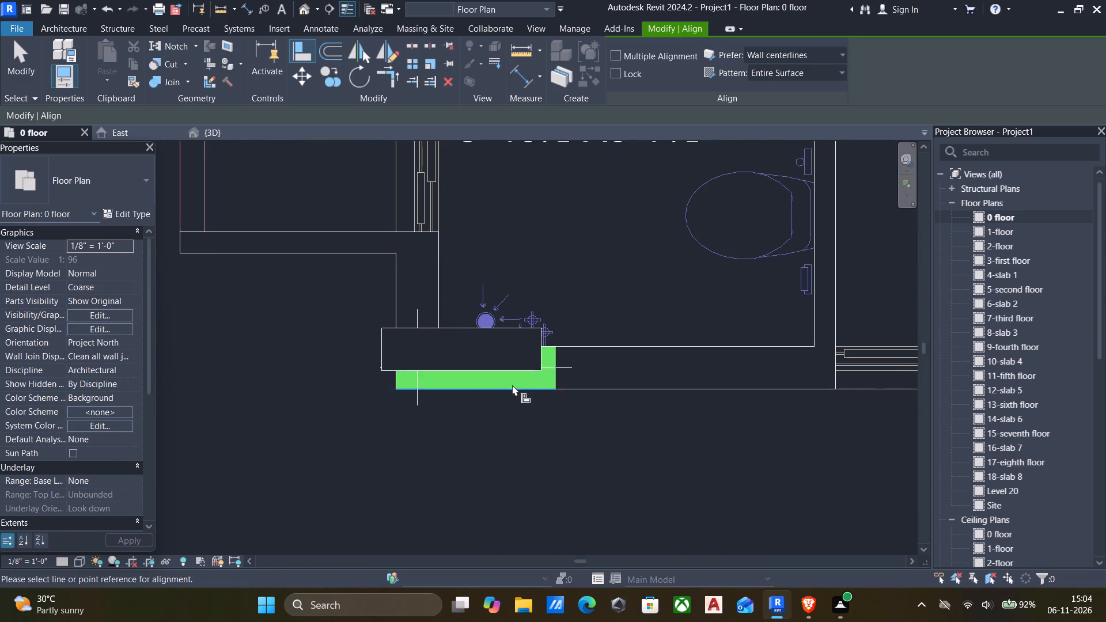
click(512, 385)
click(512, 379)
click(525, 390)
click(521, 374)
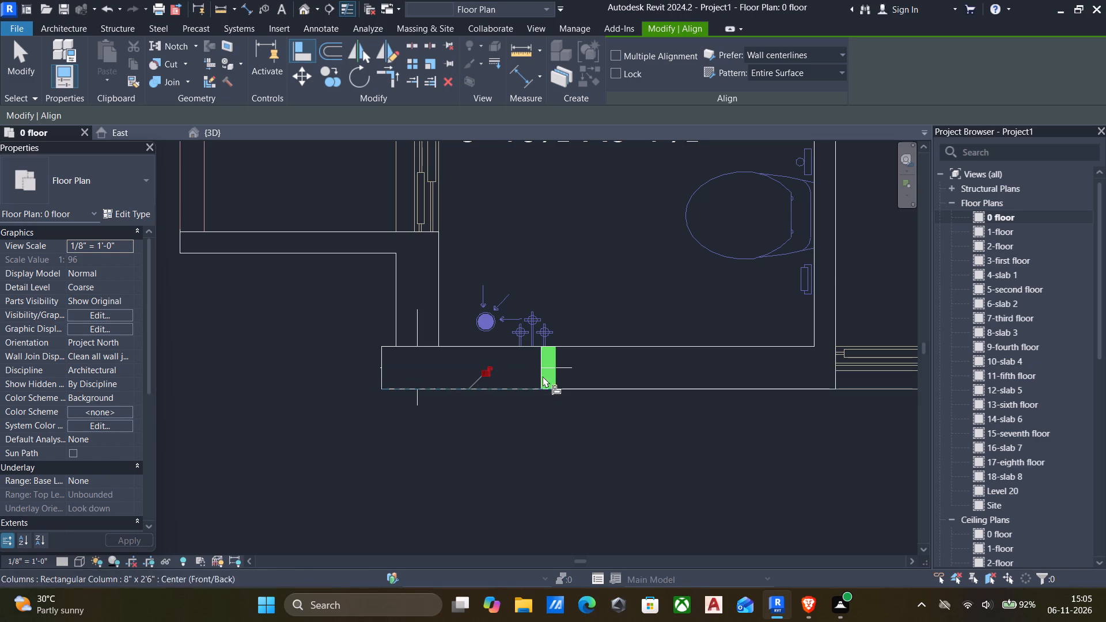
scroll(554, 377, up, 2)
click(554, 377)
click(540, 380)
Align the upright column beside the 5'-10½" x 6'-3" toilet's door, at the balcony's lower end, with the edges of its green mark.
scroll(537, 383, down, 7)
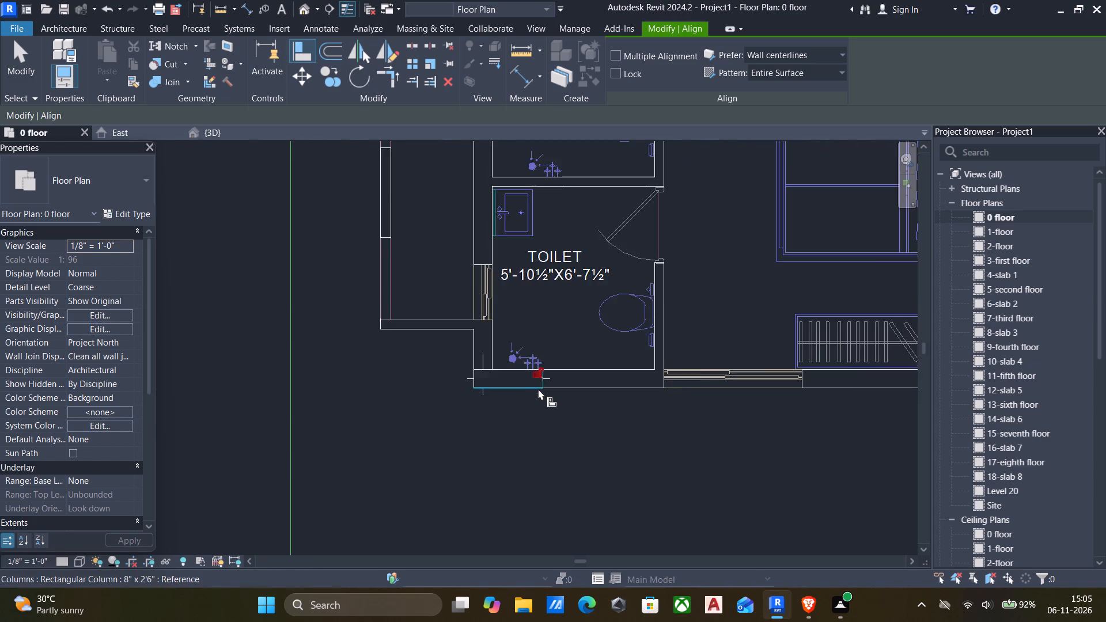
scroll(538, 389, down, 7)
middle_drag(539, 391, 491, 357)
scroll(489, 357, down, 3)
scroll(510, 295, down, 3)
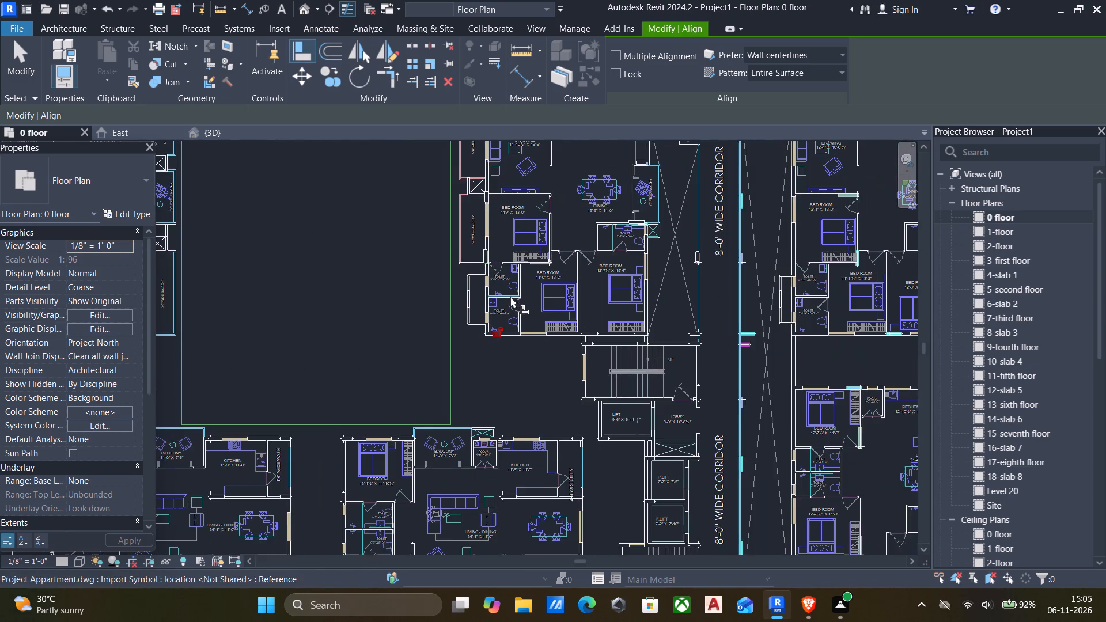
middle_drag(510, 297, 503, 357)
scroll(486, 320, up, 6)
scroll(472, 371, up, 6)
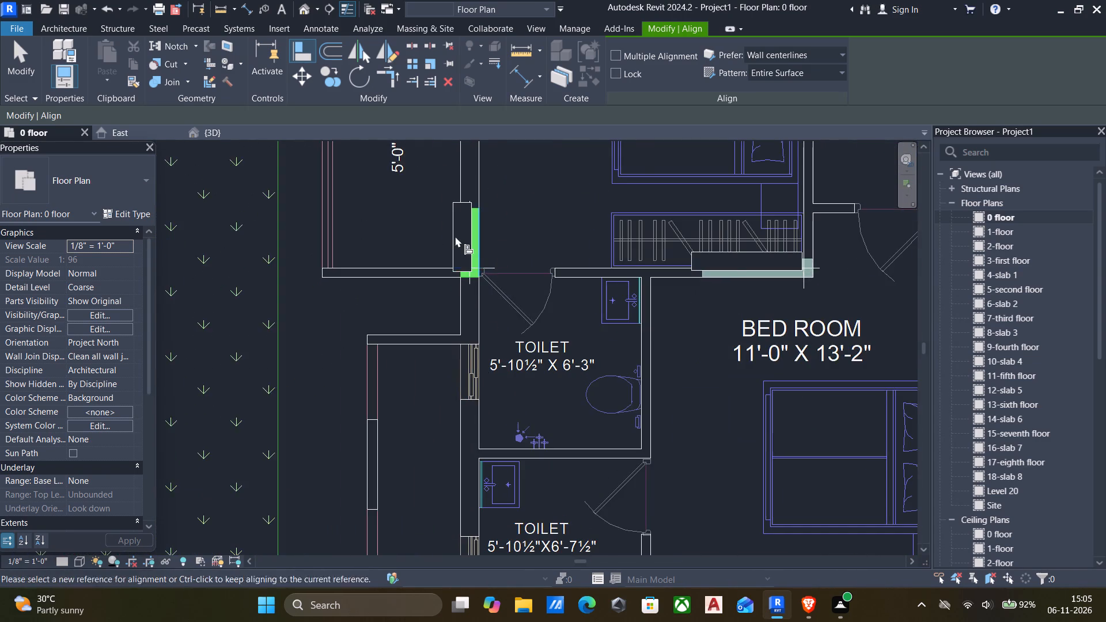
scroll(455, 236, up, 6)
click(515, 244)
click(491, 243)
scroll(491, 249, down, 6)
scroll(484, 311, up, 11)
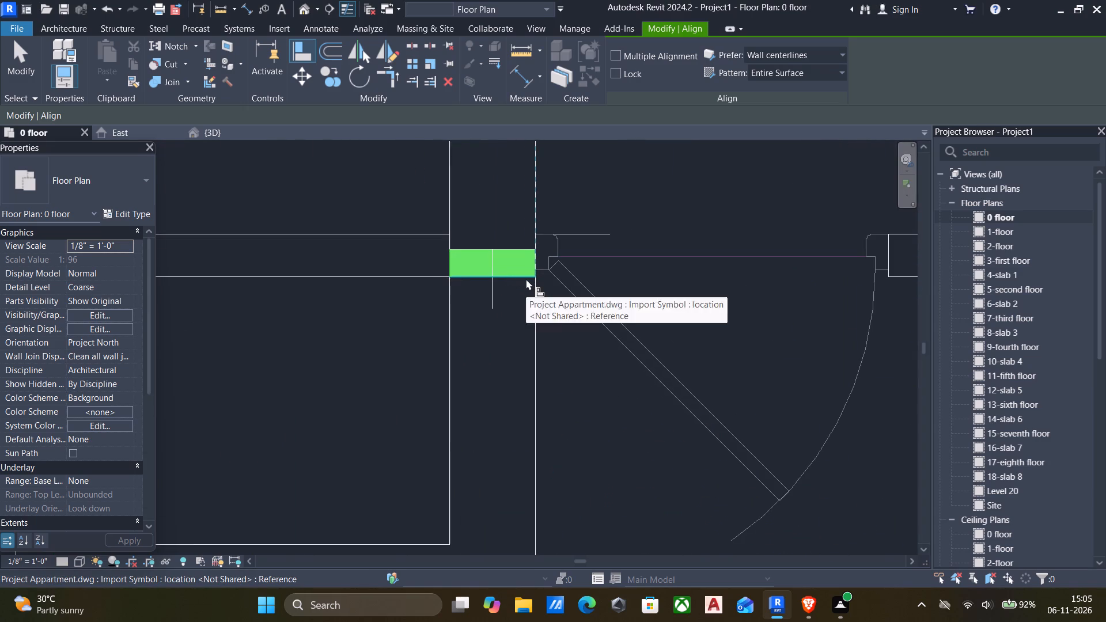
click(526, 279)
click(517, 251)
Align the 8" x 4' column behind the wardrobe, above the 11'-0" x 13'-2" bedroom, with the edges of its grey-green mark.
scroll(517, 257, down, 7)
middle_drag(516, 267, 347, 288)
scroll(589, 294, down, 2)
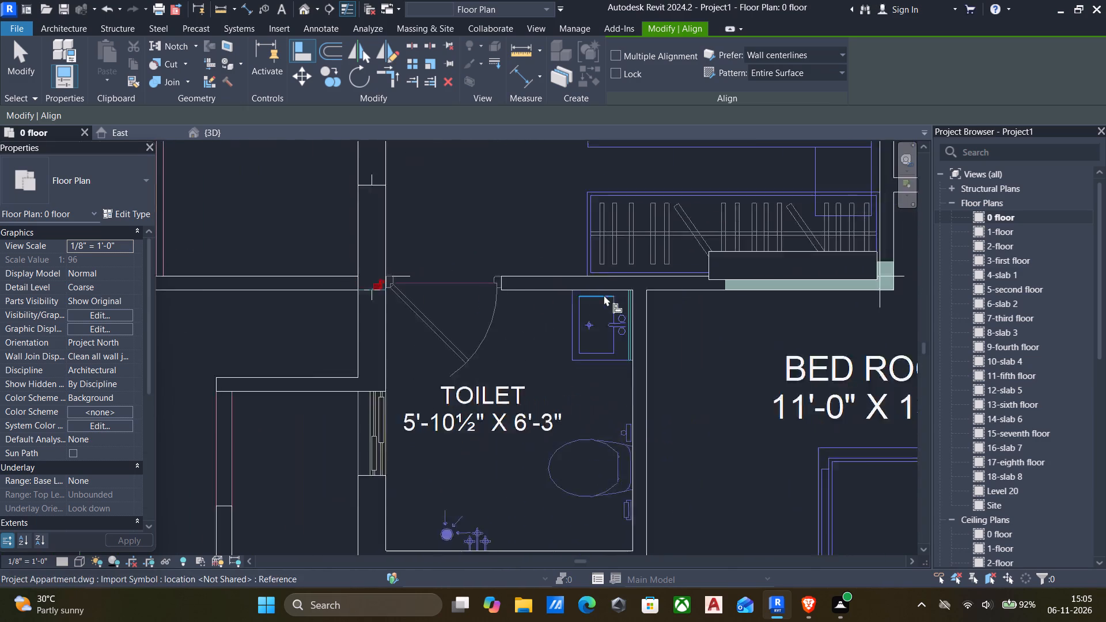
scroll(604, 295, down, 2)
scroll(806, 291, up, 5)
scroll(743, 283, up, 4)
click(711, 301)
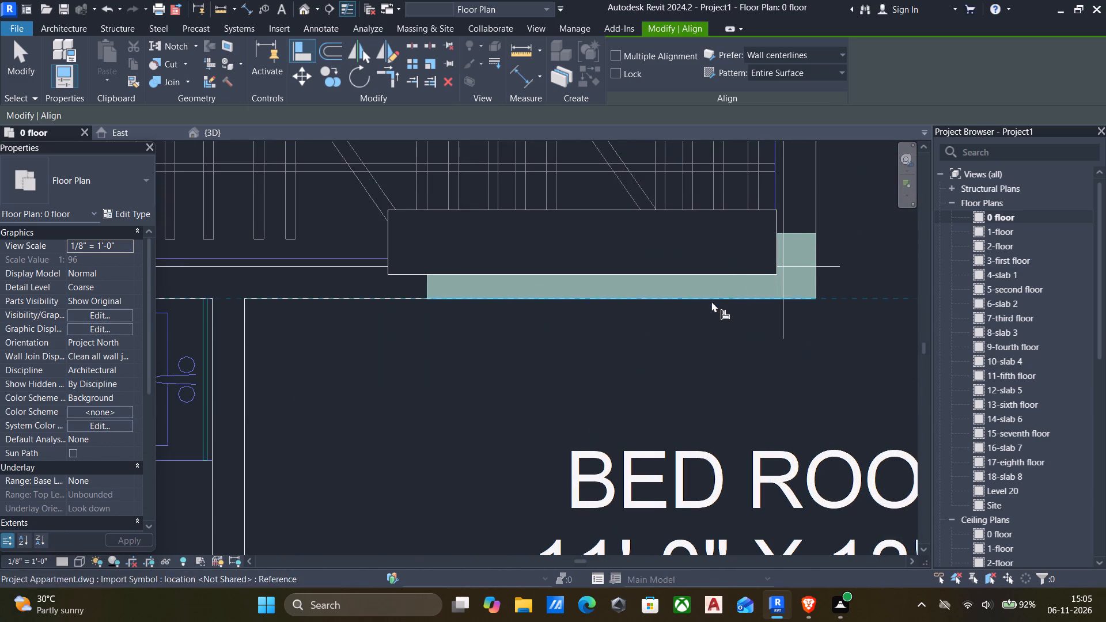
click(698, 272)
click(815, 279)
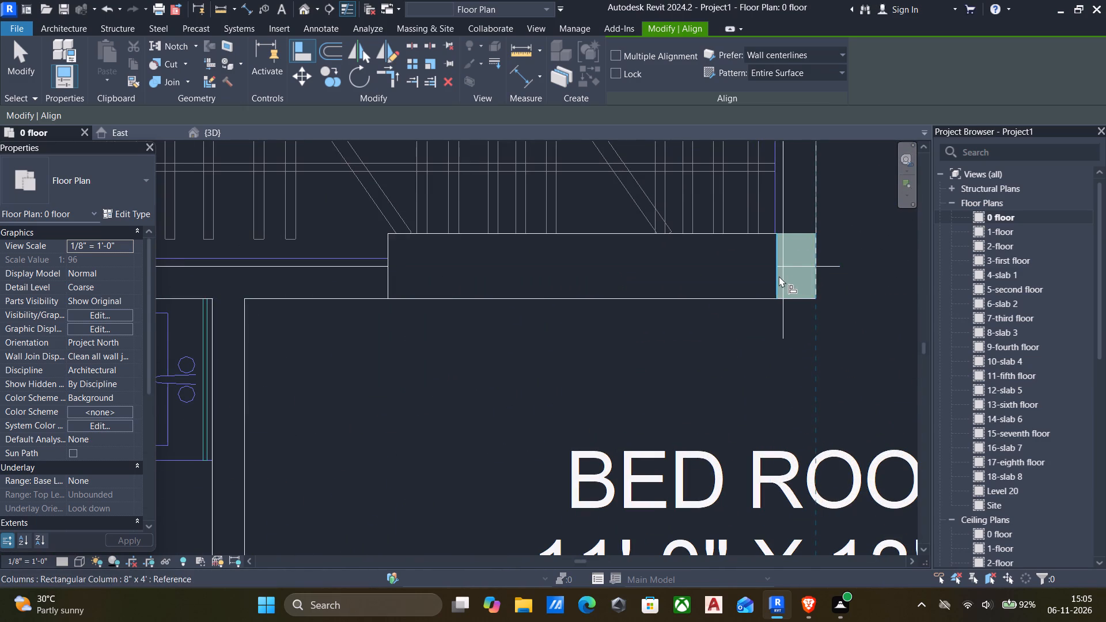
click(779, 276)
Align the 2' x 8" column at the upper balcony-side corner of the 11'9" x 13'-0" bedroom with the edges of its lavender mark.
scroll(777, 277, down, 6)
middle_drag(776, 280, 729, 352)
scroll(768, 233, down, 3)
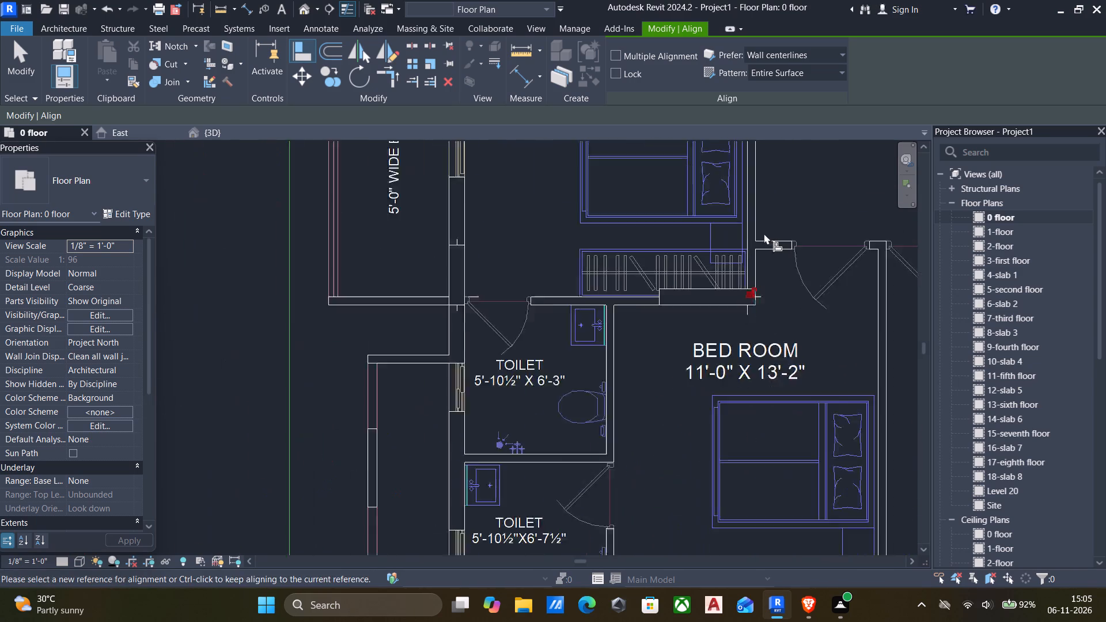
scroll(764, 233, down, 4)
middle_drag(762, 234, 738, 400)
middle_drag(550, 248, 536, 316)
scroll(536, 318, up, 10)
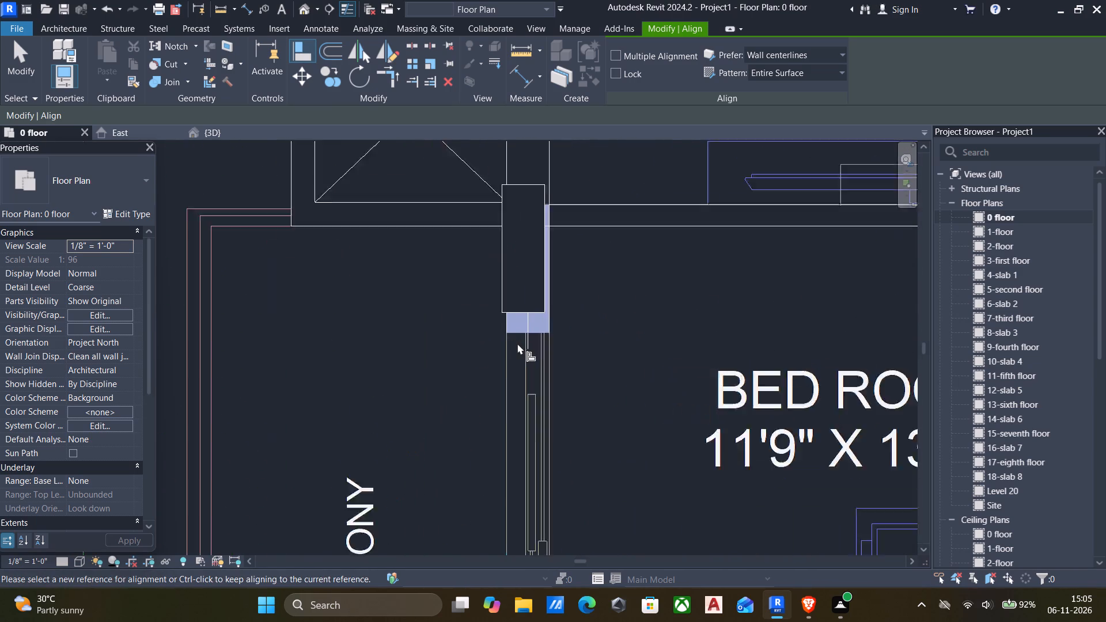
scroll(517, 343, up, 8)
click(507, 325)
click(514, 261)
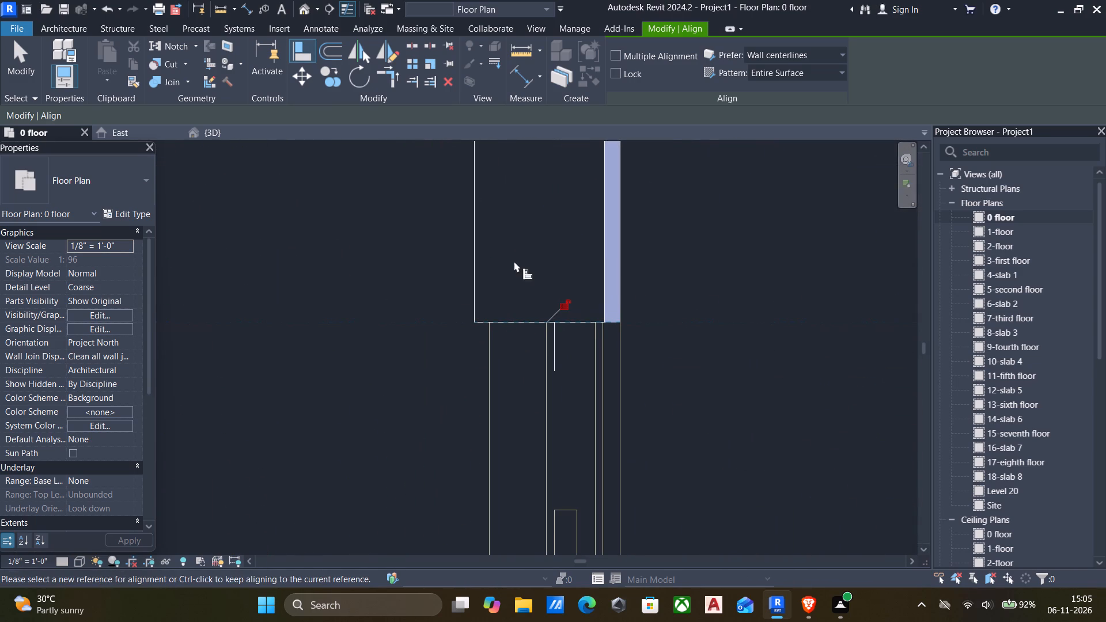
click(622, 267)
click(607, 266)
Align the column at the upper balcony-side corner of the 11'-10½" x 16'-6" drawing room with the edges of its cyan mark.
scroll(618, 281, down, 6)
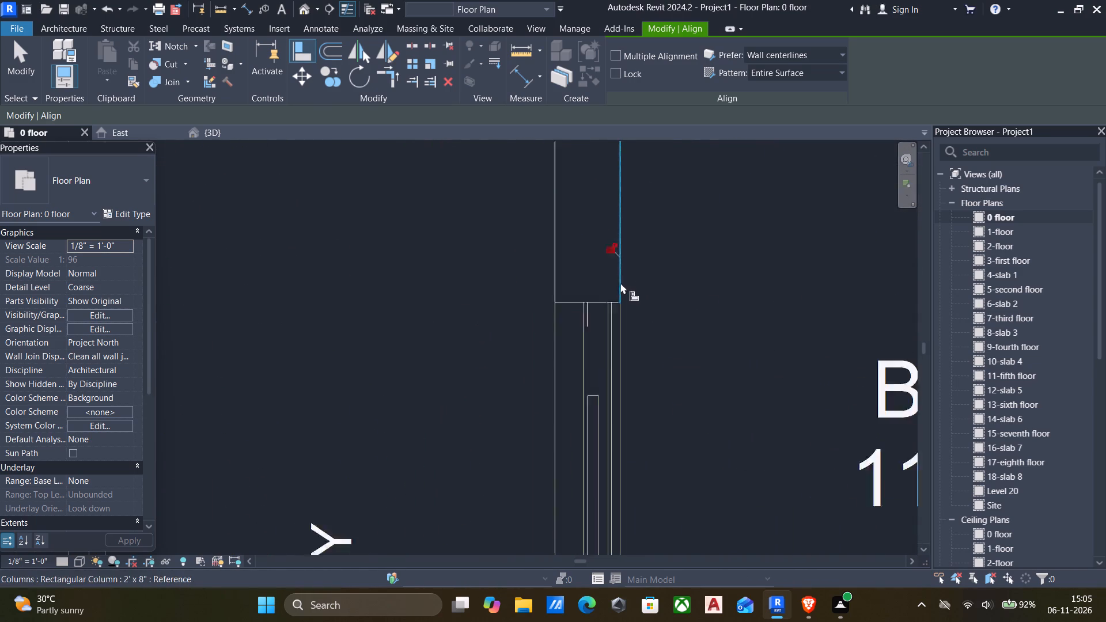
scroll(620, 283, down, 1)
scroll(664, 309, down, 6)
middle_drag(664, 309, 406, 355)
scroll(492, 347, down, 6)
middle_drag(493, 347, 660, 380)
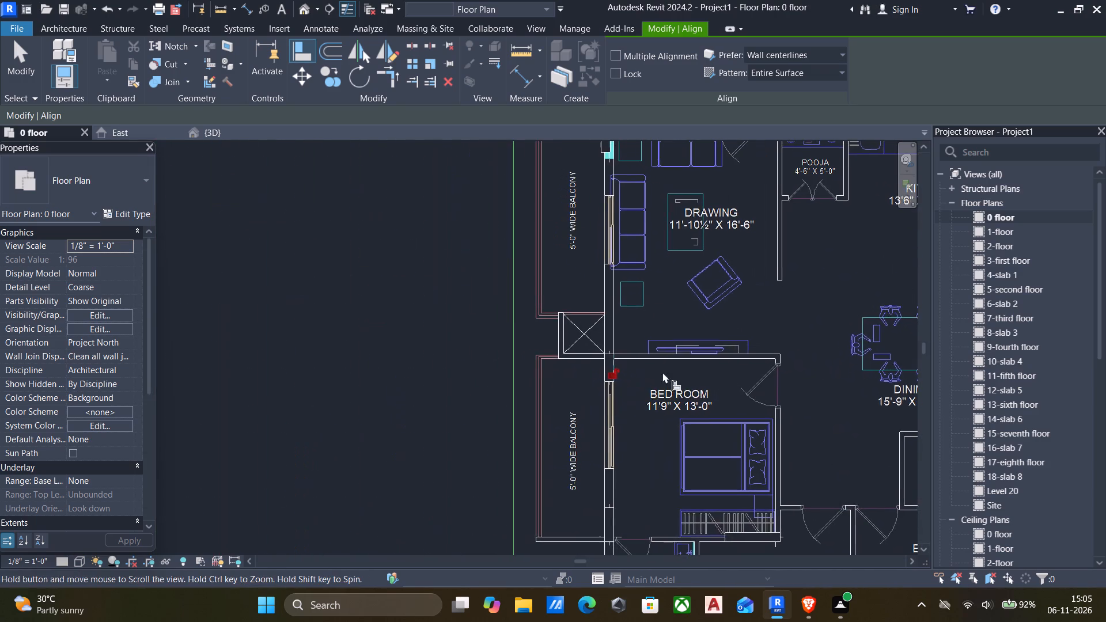
scroll(657, 253, down, 3)
middle_drag(656, 253, 639, 347)
scroll(622, 237, up, 7)
scroll(612, 320, up, 5)
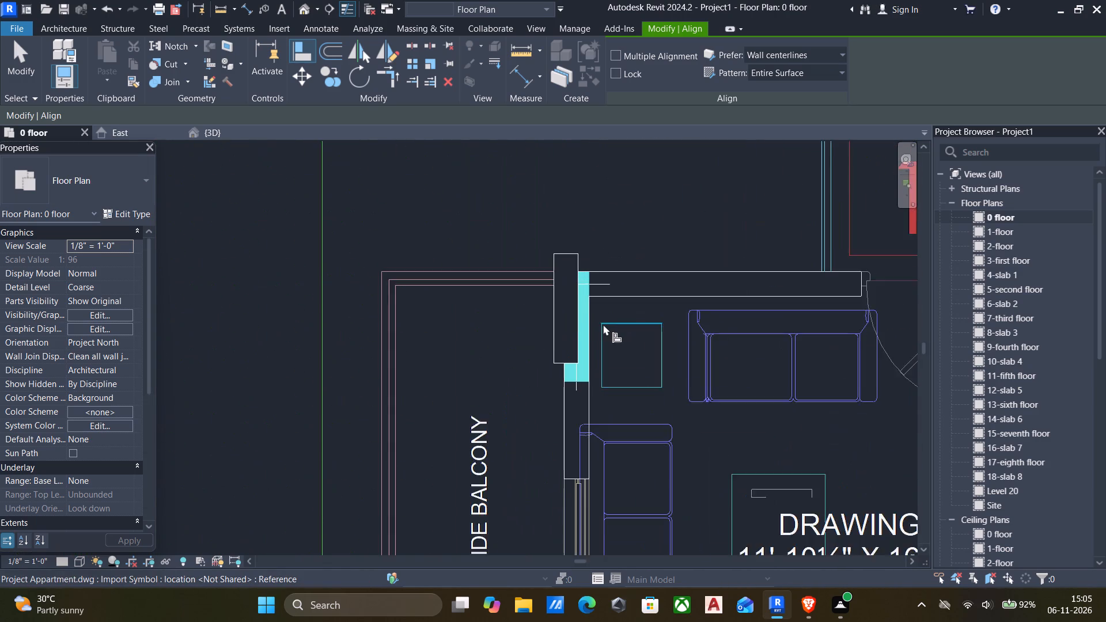
click(582, 322)
click(570, 320)
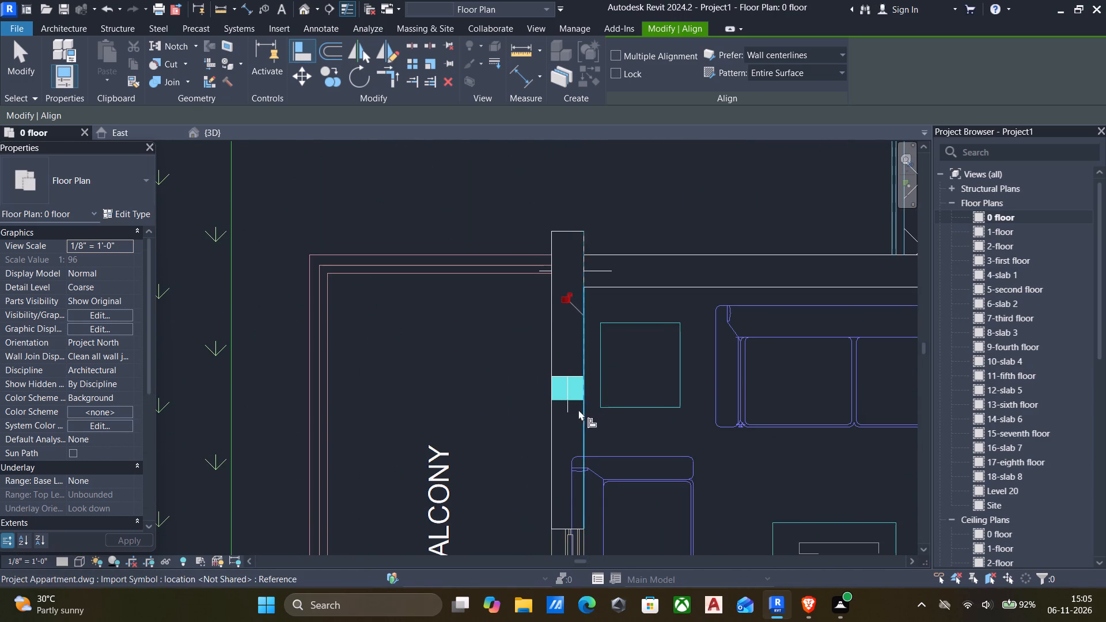
scroll(574, 409, up, 5)
click(571, 395)
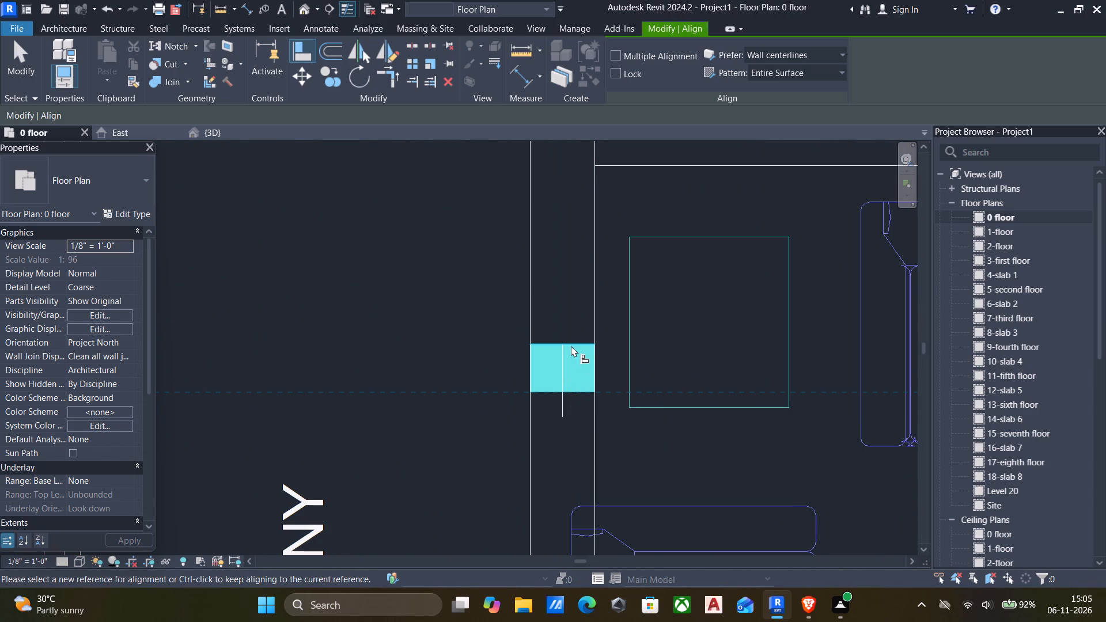
click(571, 346)
Align the column on the outer wall where the pooja room meets the kitchen with the edges of its blue mark.
scroll(571, 345, down, 7)
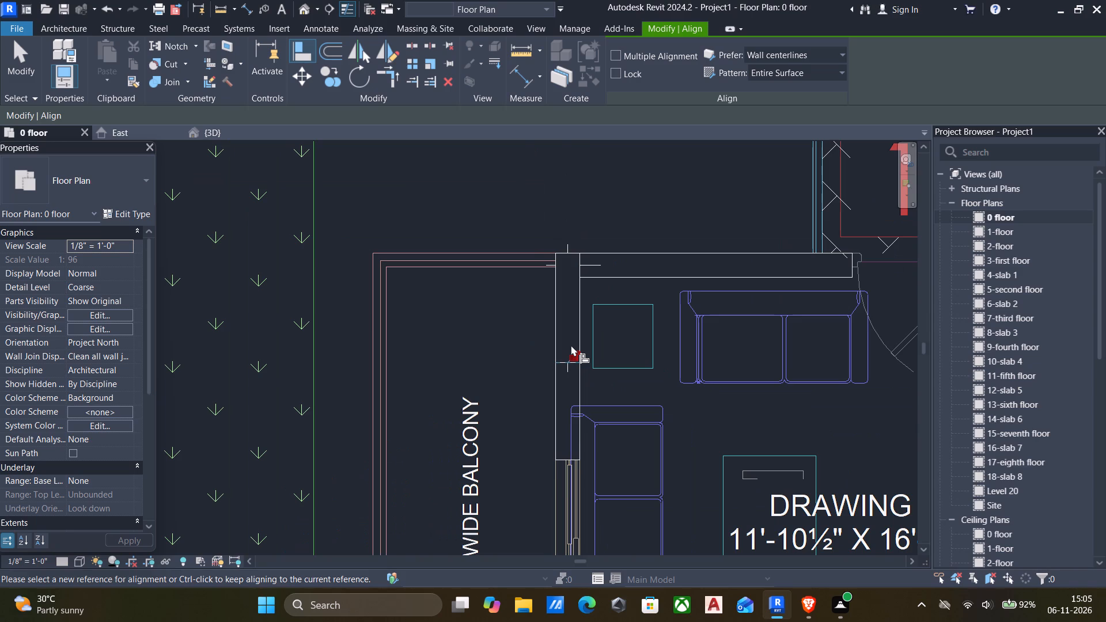
scroll(578, 346, down, 5)
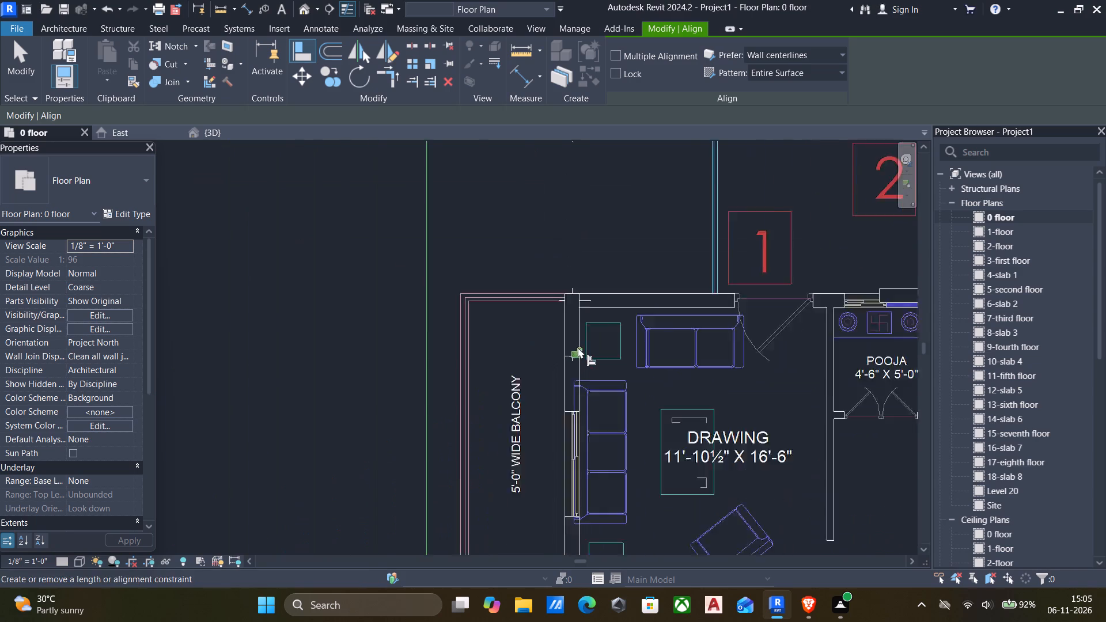
scroll(578, 347, down, 2)
middle_drag(578, 347, 468, 325)
scroll(745, 311, up, 7)
scroll(679, 292, up, 6)
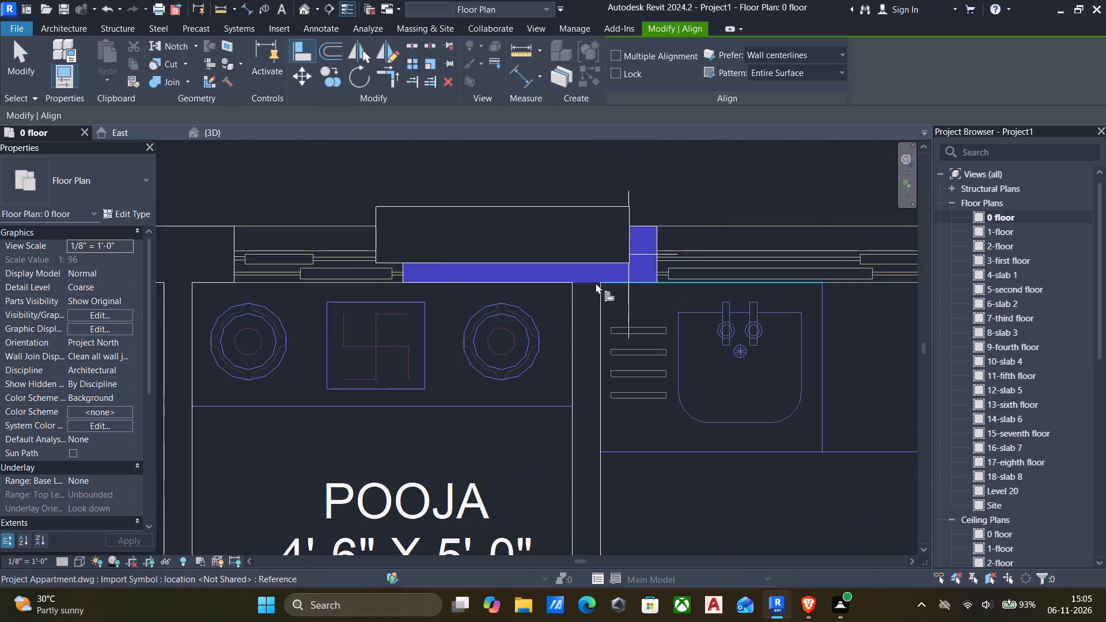
scroll(584, 281, up, 4)
click(550, 287)
click(539, 256)
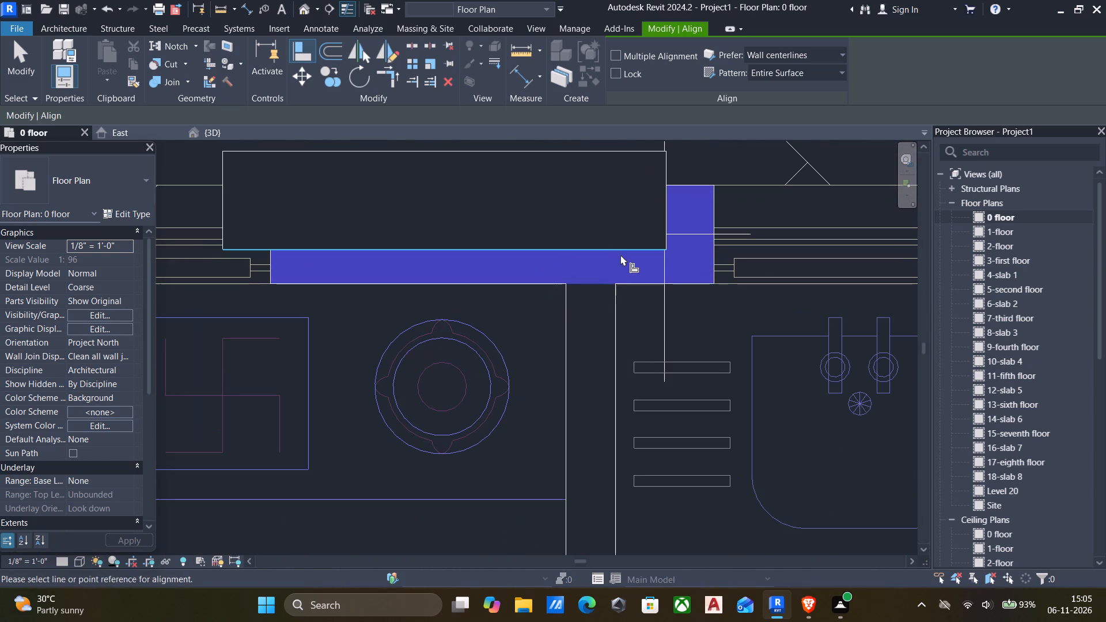
click(582, 285)
click(576, 255)
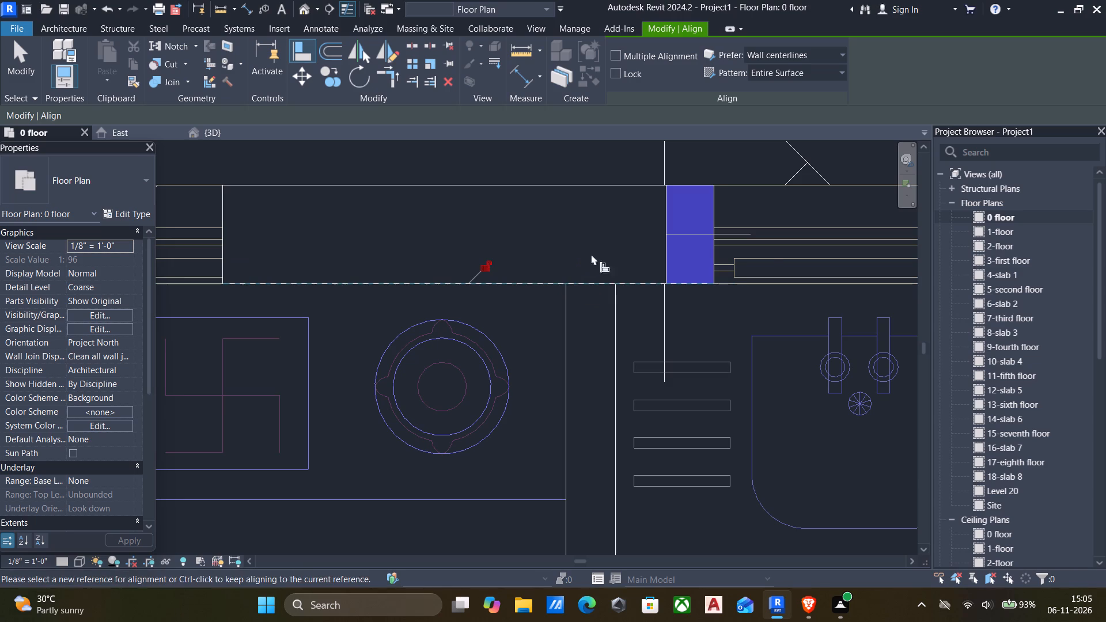
click(718, 195)
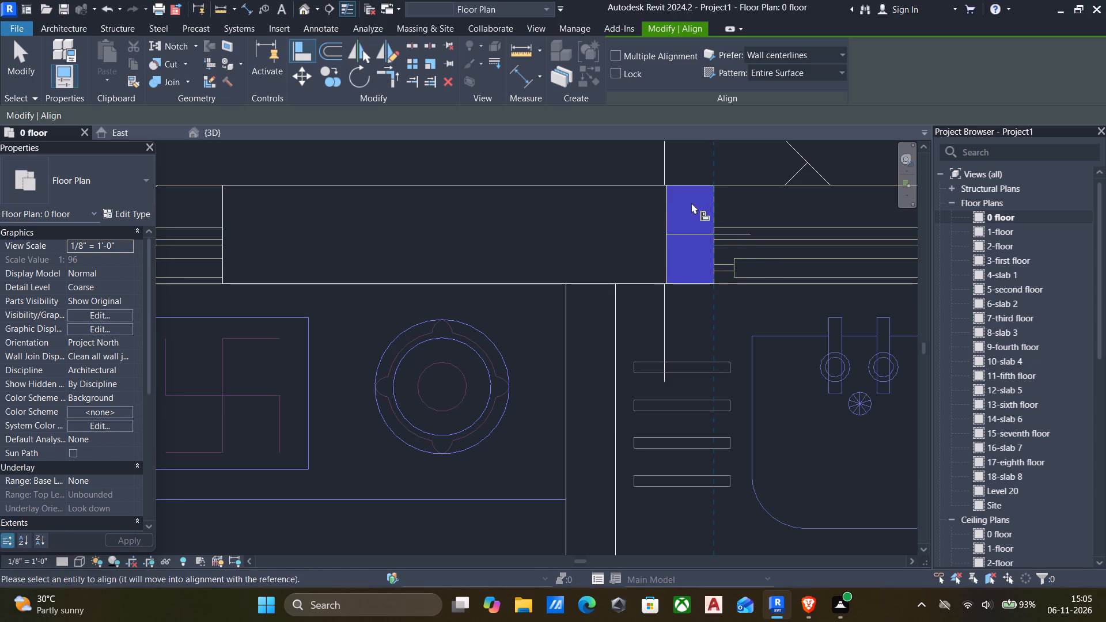
click(666, 207)
Align the column on the kitchen's outer wall beside the ELE. shaft with the edges of its red mark.
scroll(664, 217, down, 7)
scroll(662, 290, down, 6)
middle_drag(662, 291, 317, 291)
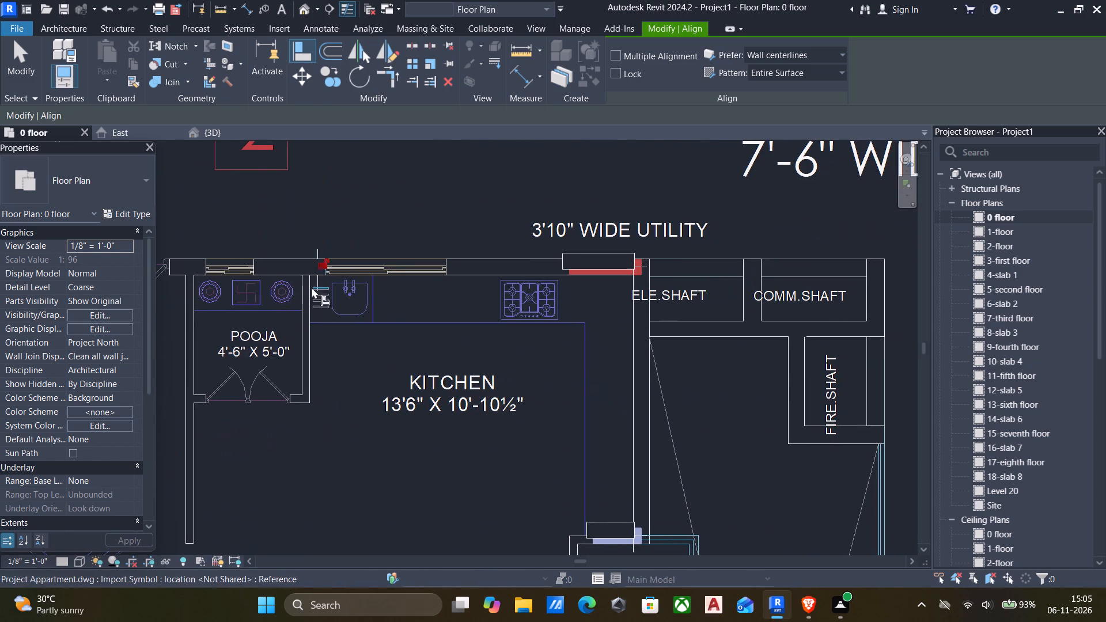
scroll(594, 266, up, 5)
scroll(645, 288, up, 4)
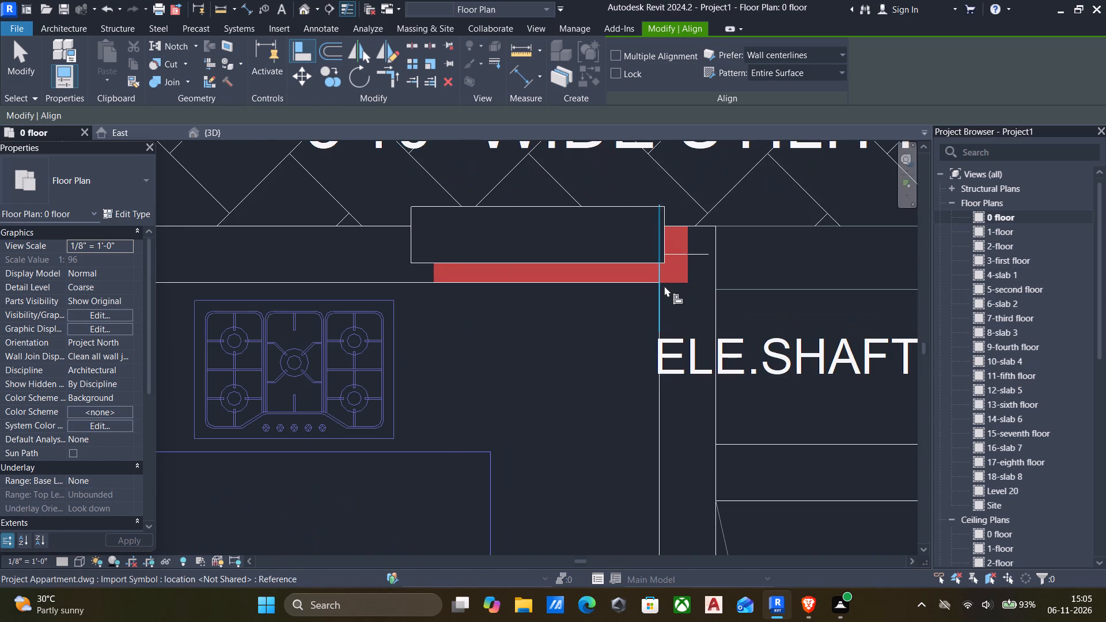
click(668, 283)
click(641, 261)
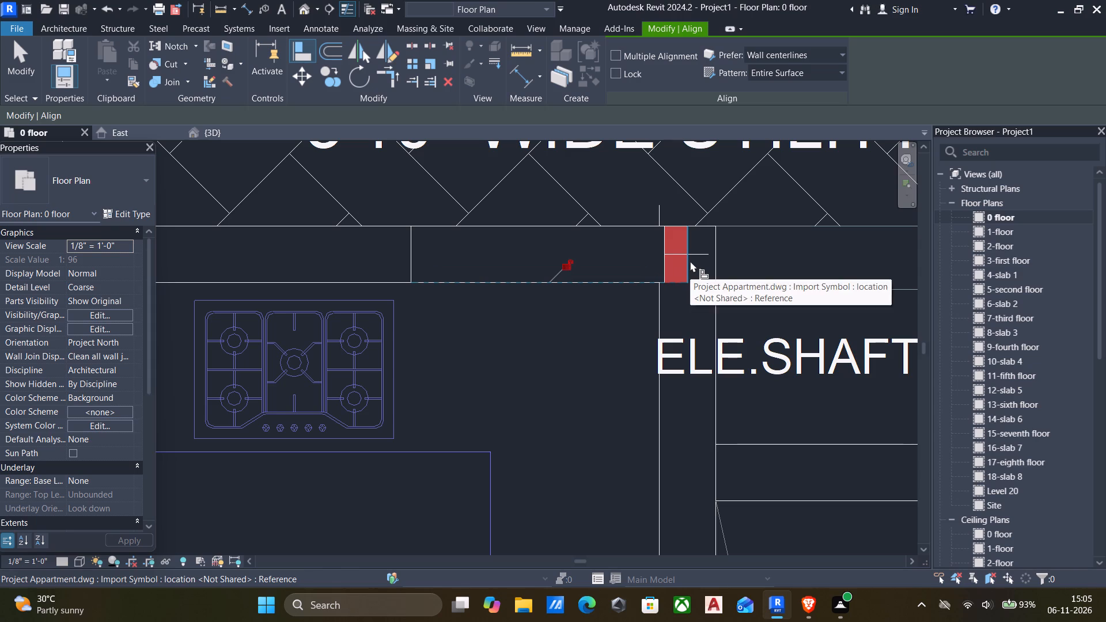
click(690, 261)
click(660, 262)
Align the column between the kitchen and the 5'0" wide balcony with the edges of its lavender mark.
scroll(660, 280, down, 13)
middle_drag(654, 335, 658, 257)
scroll(662, 378, up, 10)
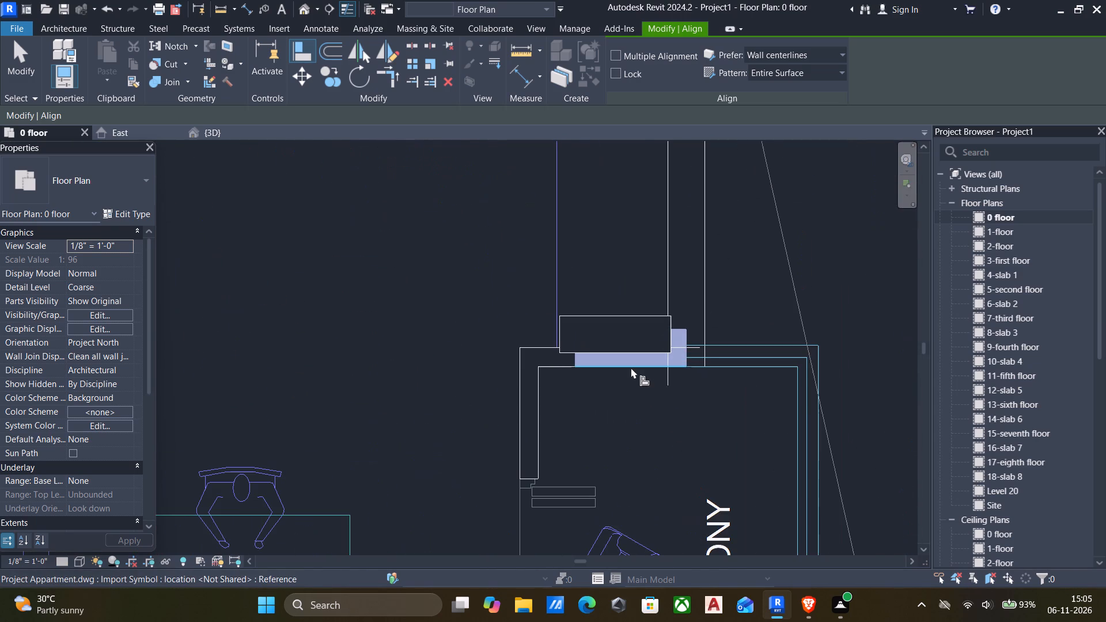
click(631, 367)
click(628, 347)
scroll(676, 341, up, 4)
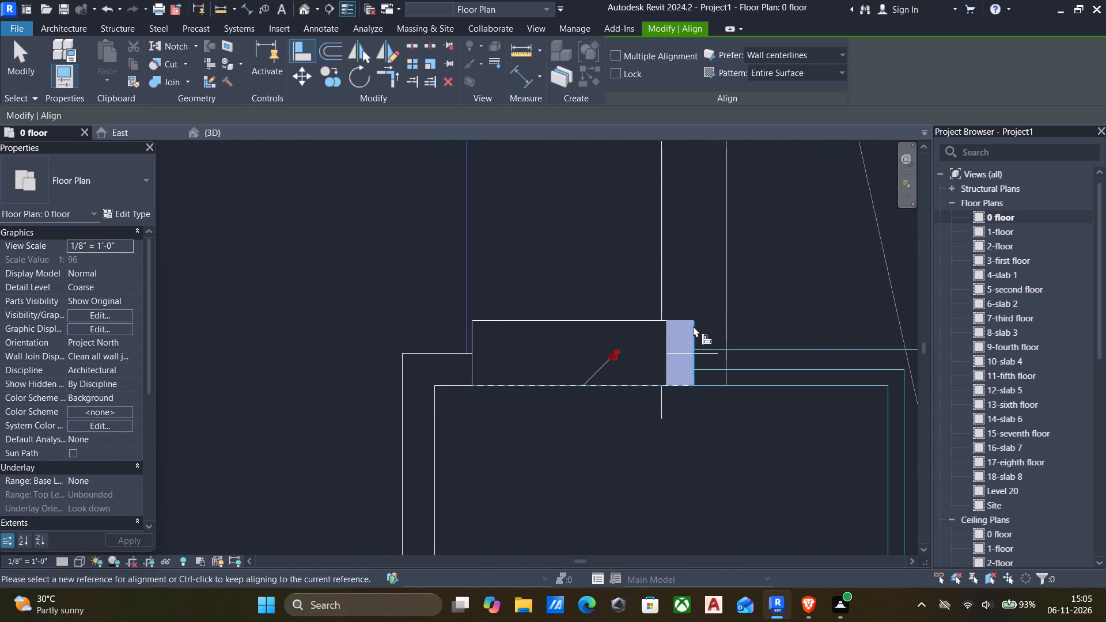
click(696, 328)
click(665, 335)
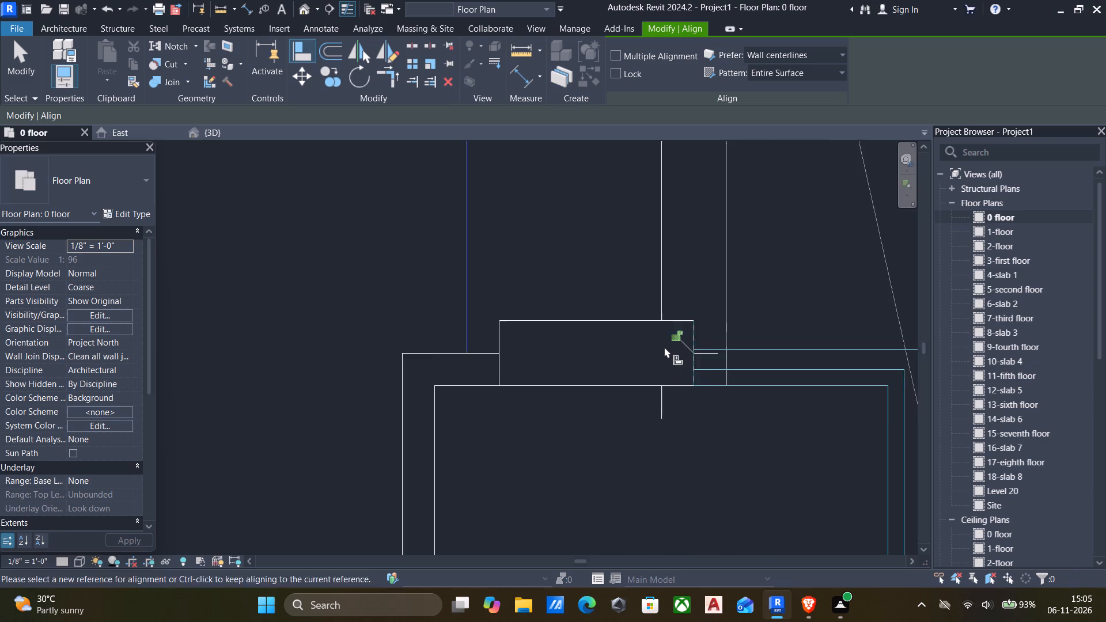
Align the column between the 5'0" wide balcony and the 8'-7½" x 5'-0" toilet with the edges of its cyan mark.
scroll(664, 352, down, 13)
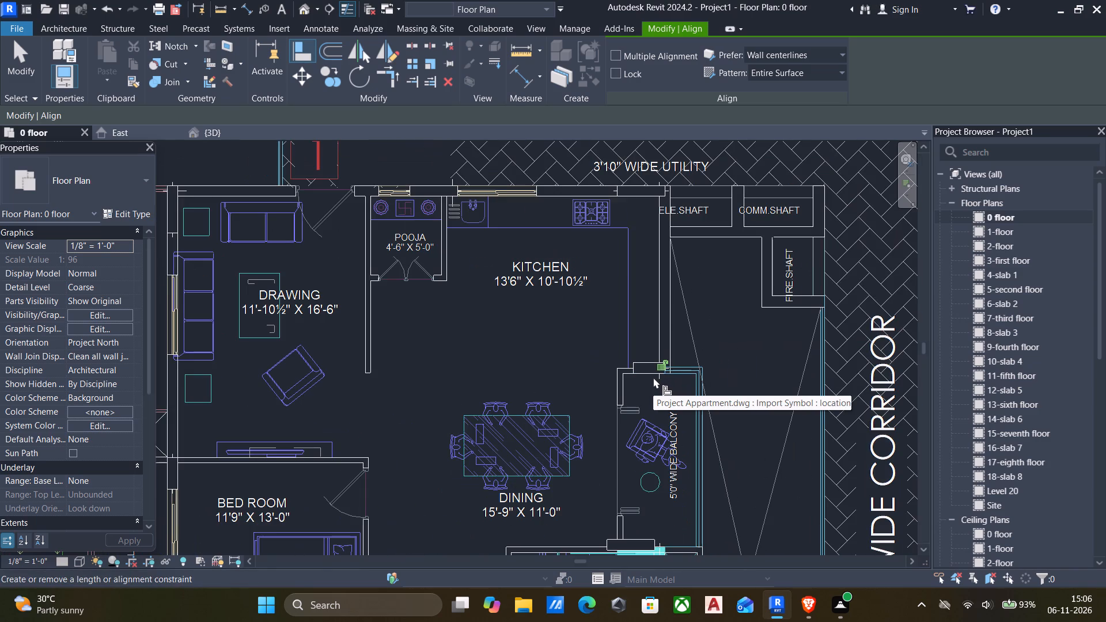
scroll(673, 382, up, 5)
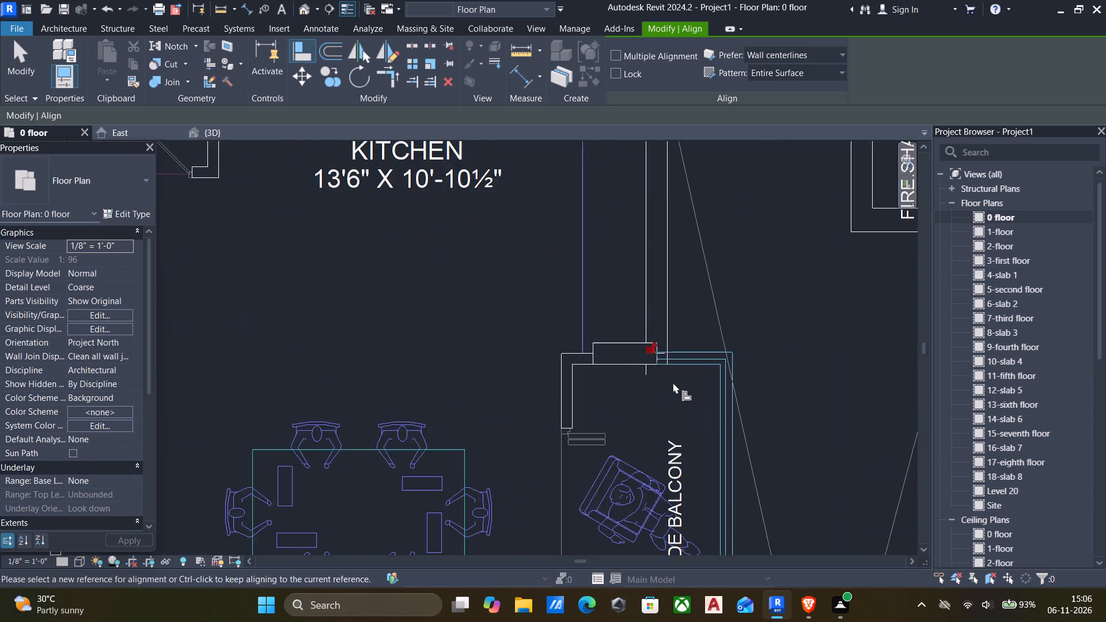
scroll(671, 385, down, 7)
scroll(637, 444, down, 5)
scroll(497, 469, down, 1)
middle_drag(510, 471, 494, 423)
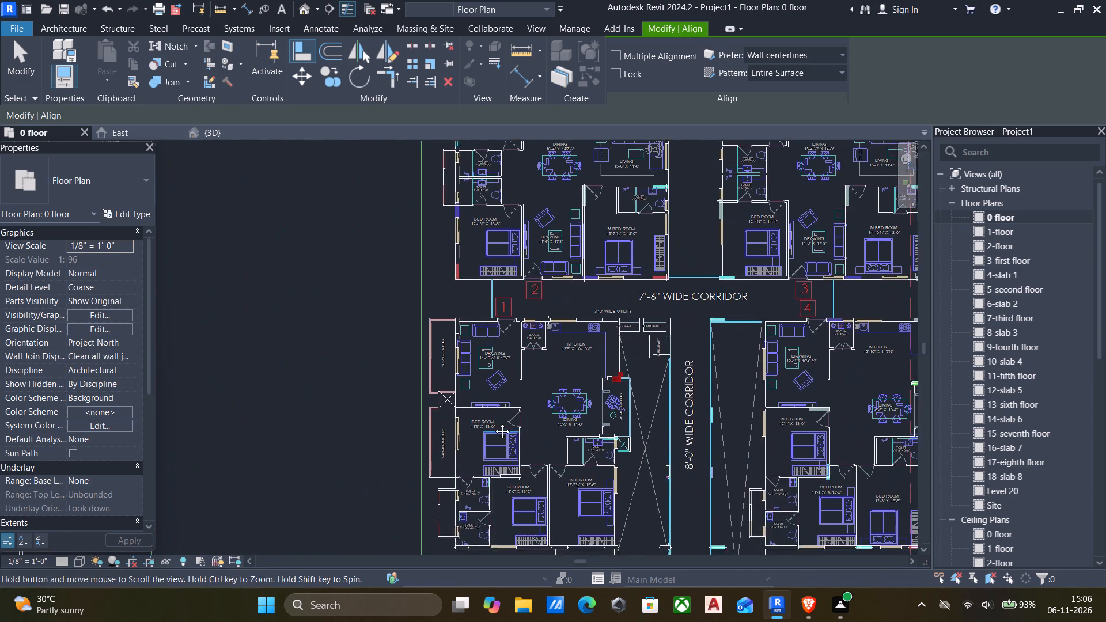
middle_drag(494, 423, 515, 423)
scroll(599, 441, up, 17)
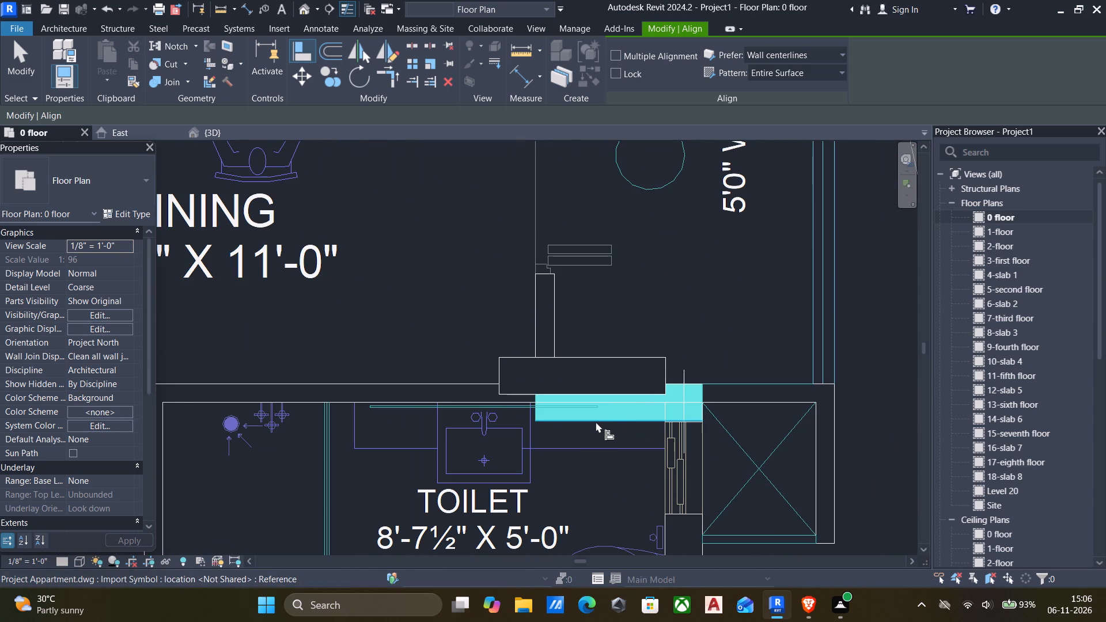
click(596, 422)
click(593, 395)
scroll(690, 399, up, 6)
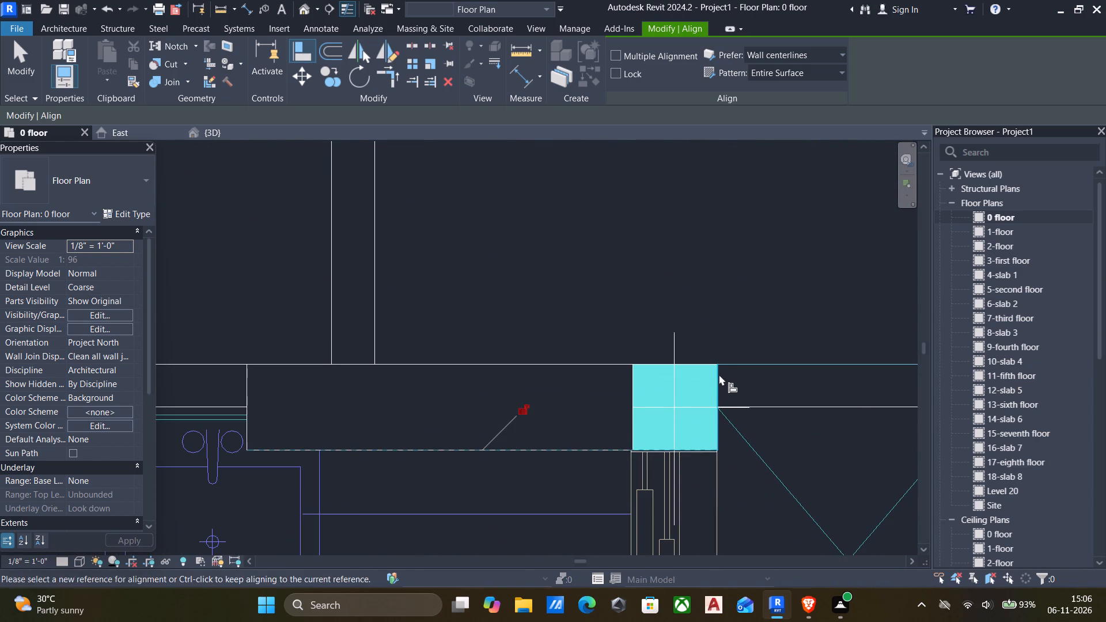
click(719, 374)
click(628, 388)
Align the column on the 8'-0" wide corridor's edge, opposite the 12'-7½" x 15'-6" bedroom, with the edges of its magenta mark.
scroll(626, 395, down, 7)
middle_drag(619, 437, 609, 396)
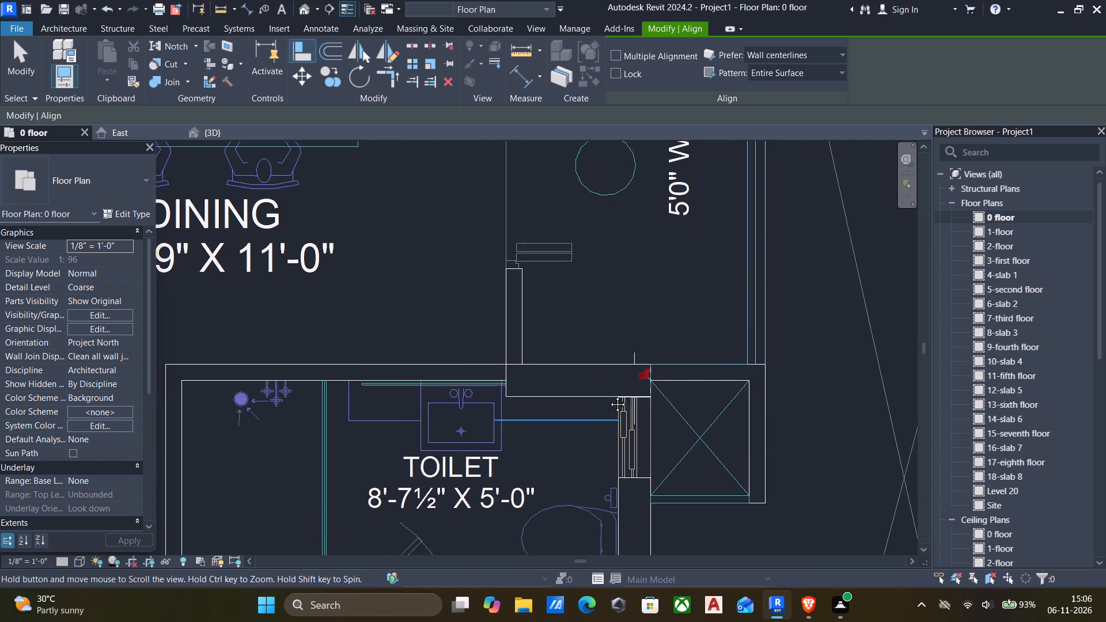
middle_drag(609, 396, 609, 317)
scroll(611, 338, down, 6)
middle_drag(628, 405, 620, 336)
middle_drag(611, 434, 615, 365)
middle_drag(623, 423, 627, 414)
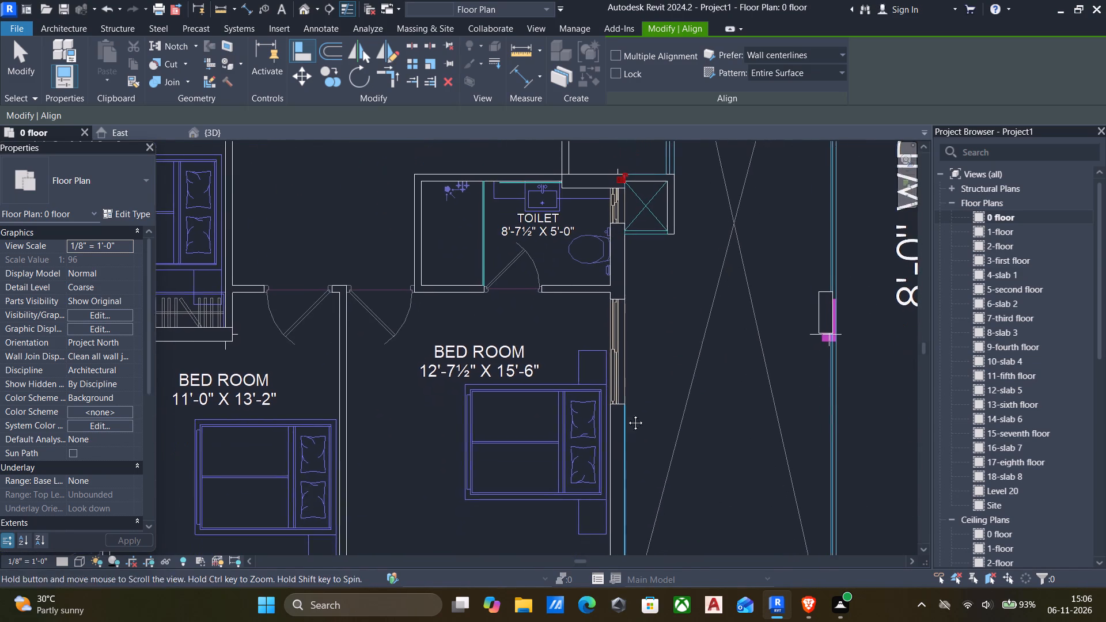
middle_drag(627, 414, 629, 401)
middle_drag(645, 397, 411, 428)
scroll(604, 333, up, 11)
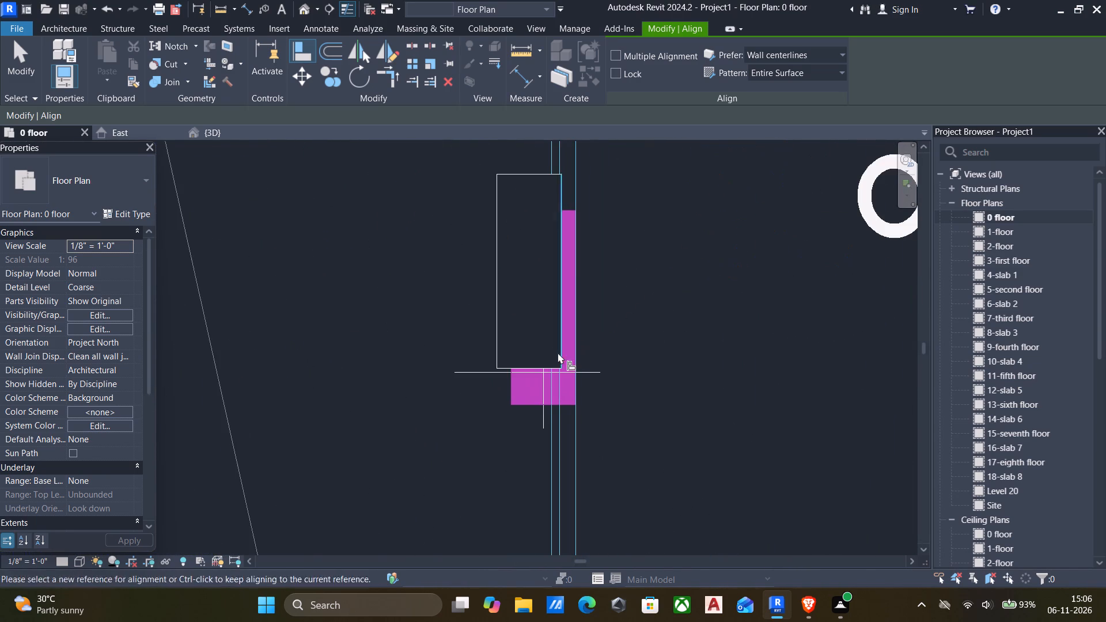
click(513, 390)
click(487, 350)
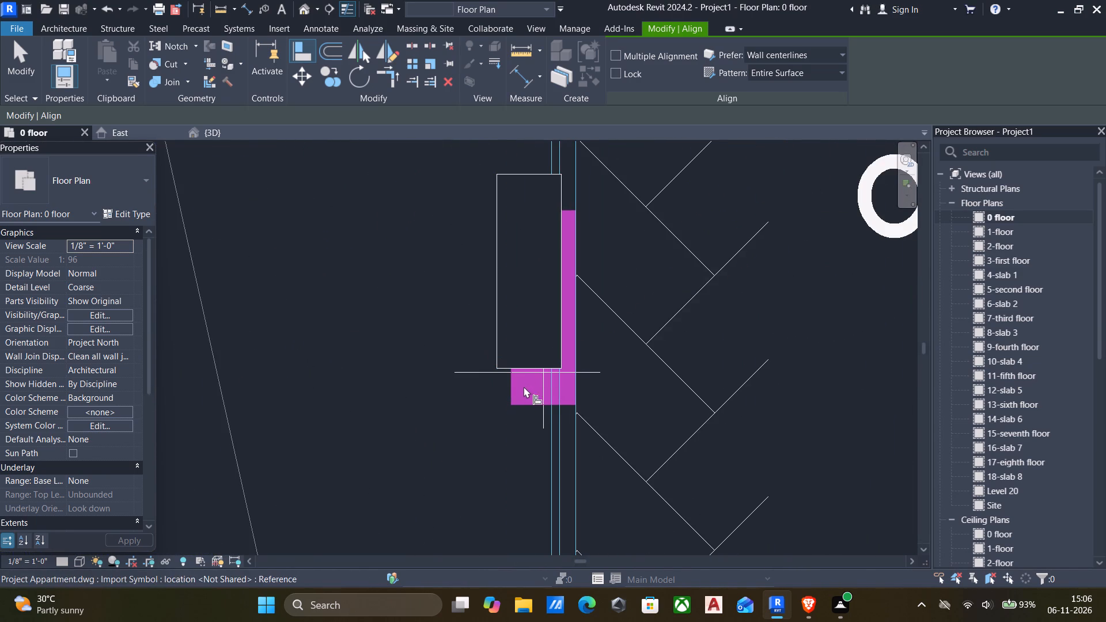
click(509, 385)
click(493, 357)
scroll(523, 404, up, 2)
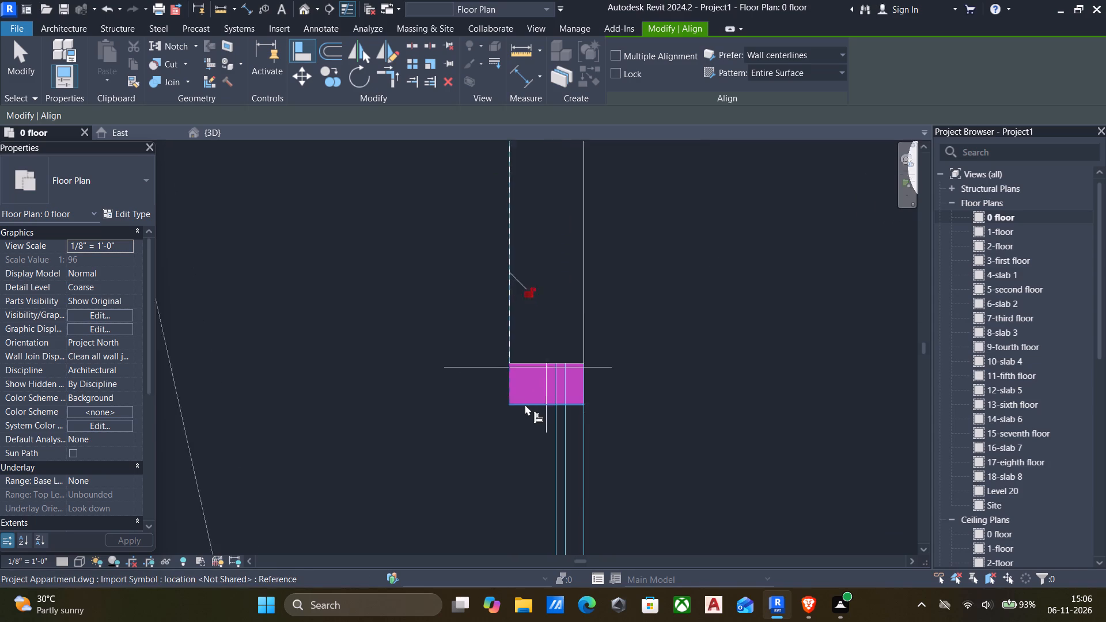
scroll(525, 404, up, 2)
drag(525, 404, 529, 393)
click(532, 340)
Examine the columns around the staircase, lift lobby and neighbouring apartments to find marks that still need columns.
scroll(535, 374, down, 11)
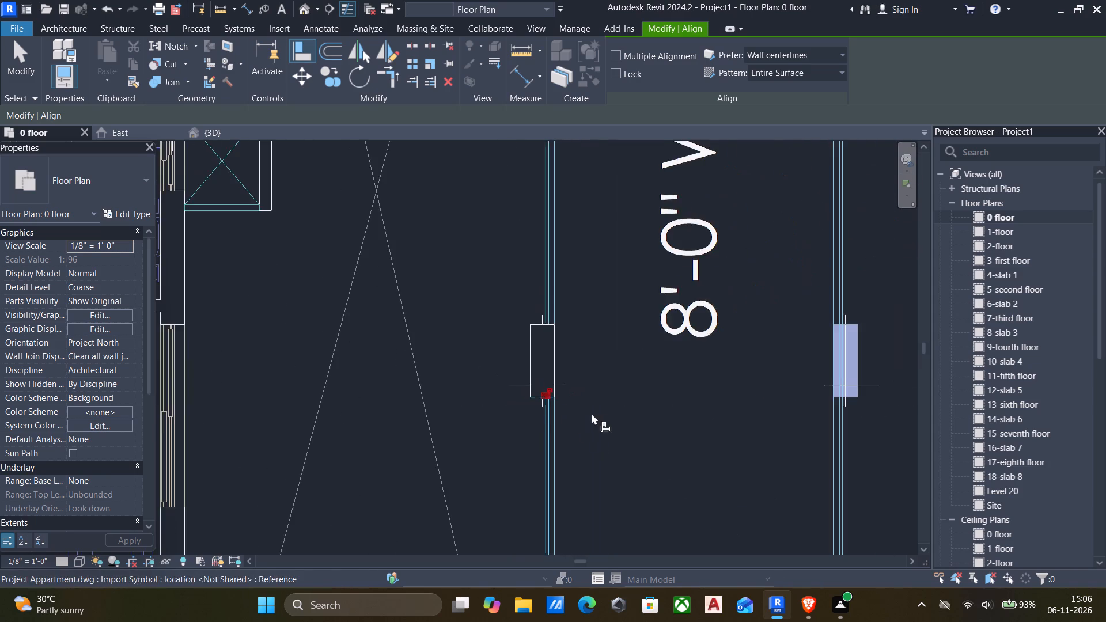
scroll(604, 417, down, 5)
middle_drag(606, 419, 650, 360)
scroll(651, 359, up, 1)
scroll(594, 358, down, 5)
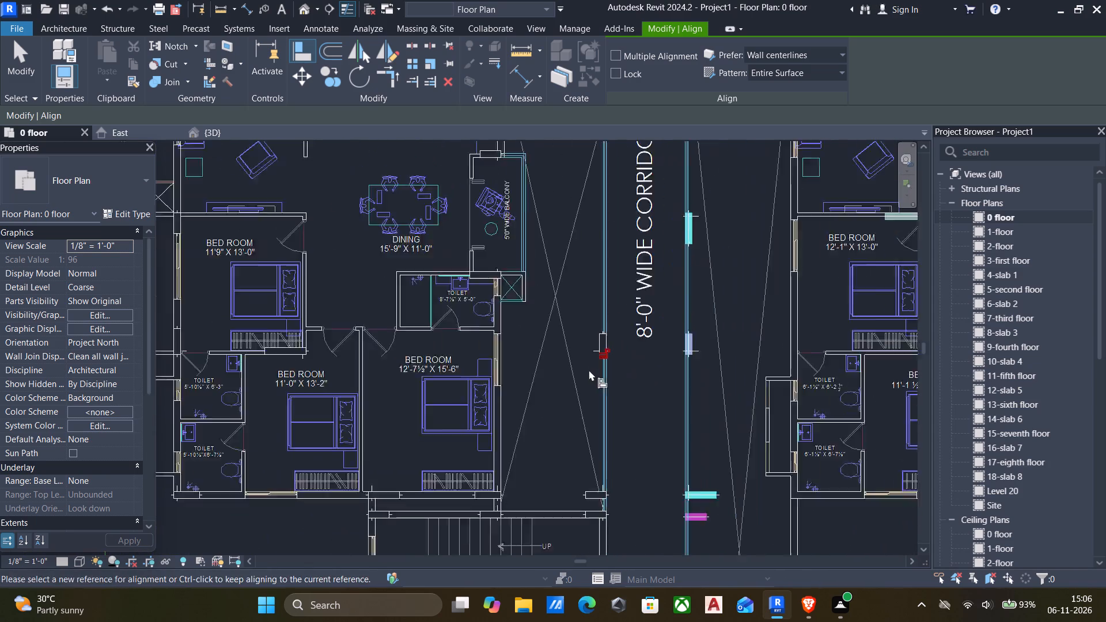
scroll(589, 370, down, 2)
middle_drag(582, 388, 694, 376)
middle_drag(647, 448, 646, 409)
scroll(593, 439, up, 5)
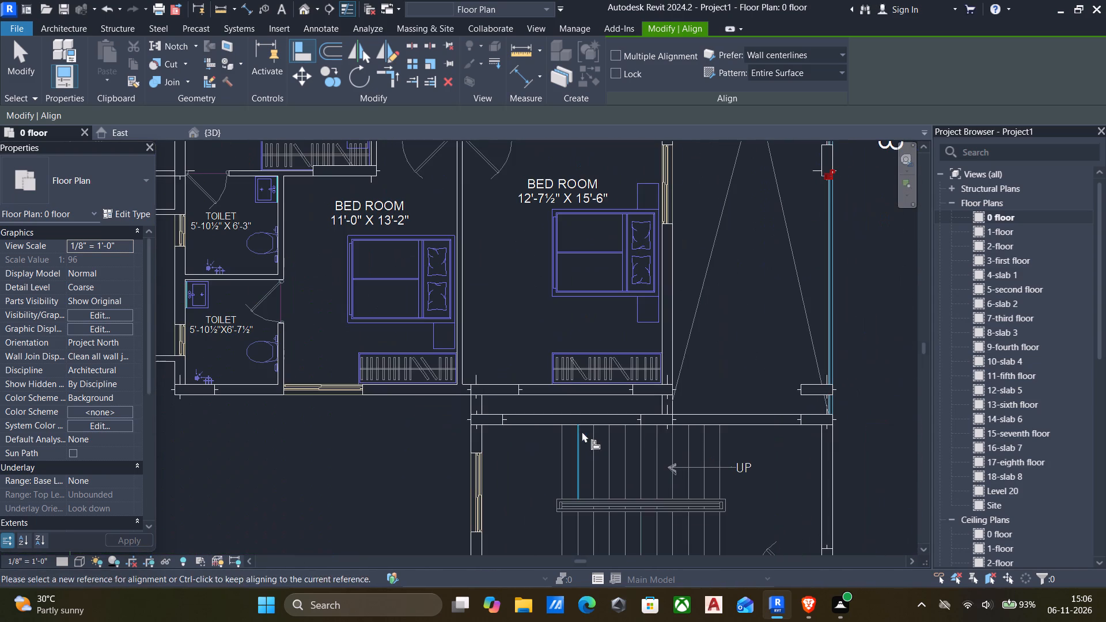
scroll(647, 414, down, 7)
middle_drag(649, 420, 637, 358)
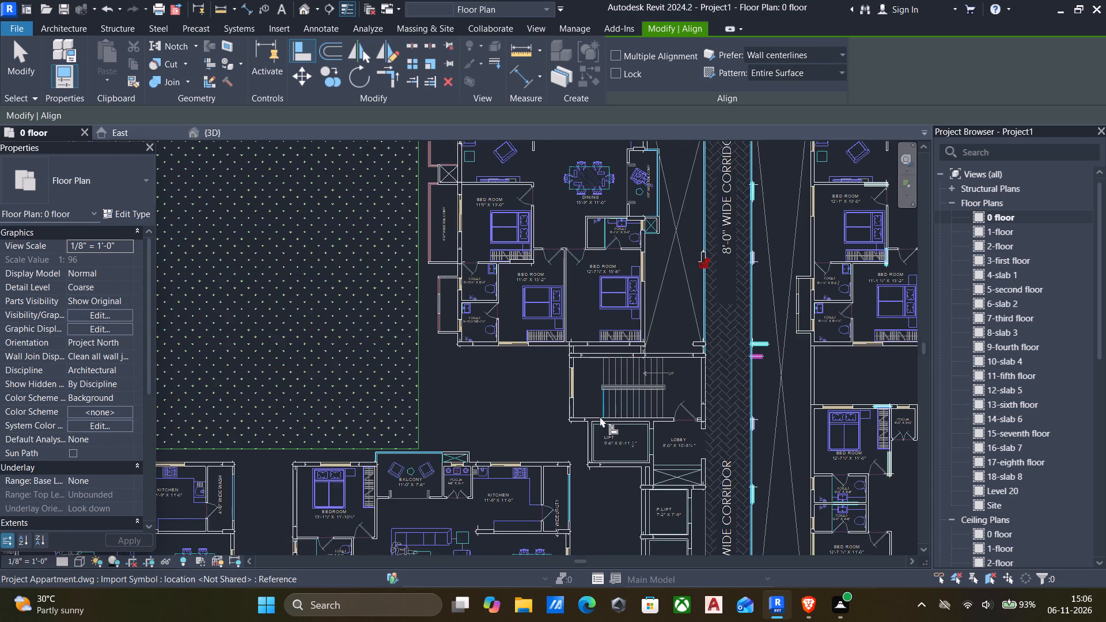
scroll(600, 416, up, 6)
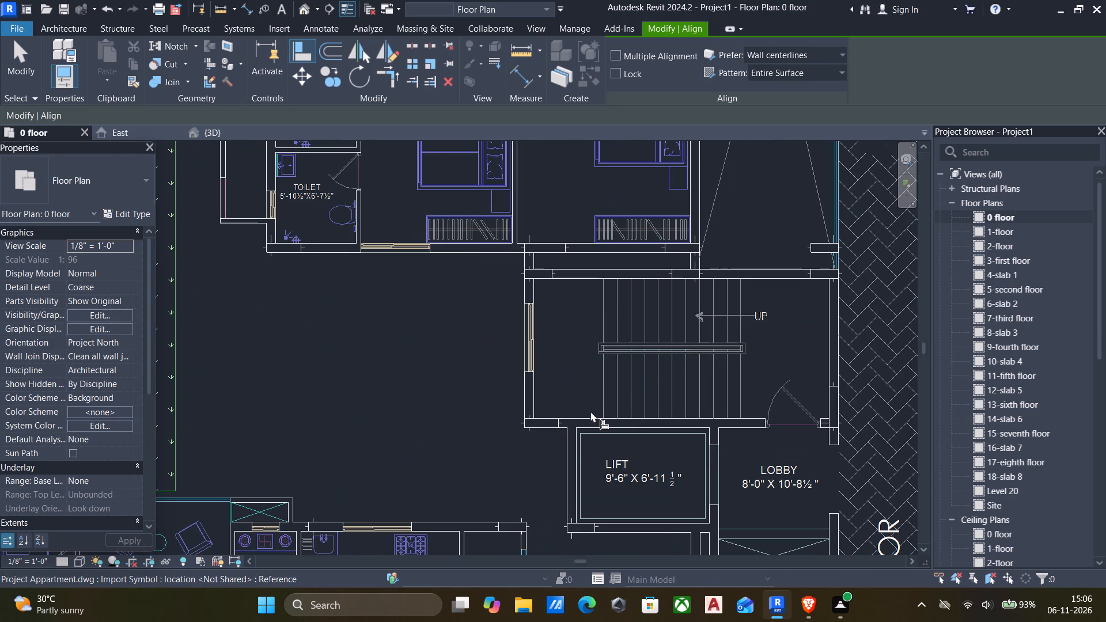
scroll(540, 408, down, 4)
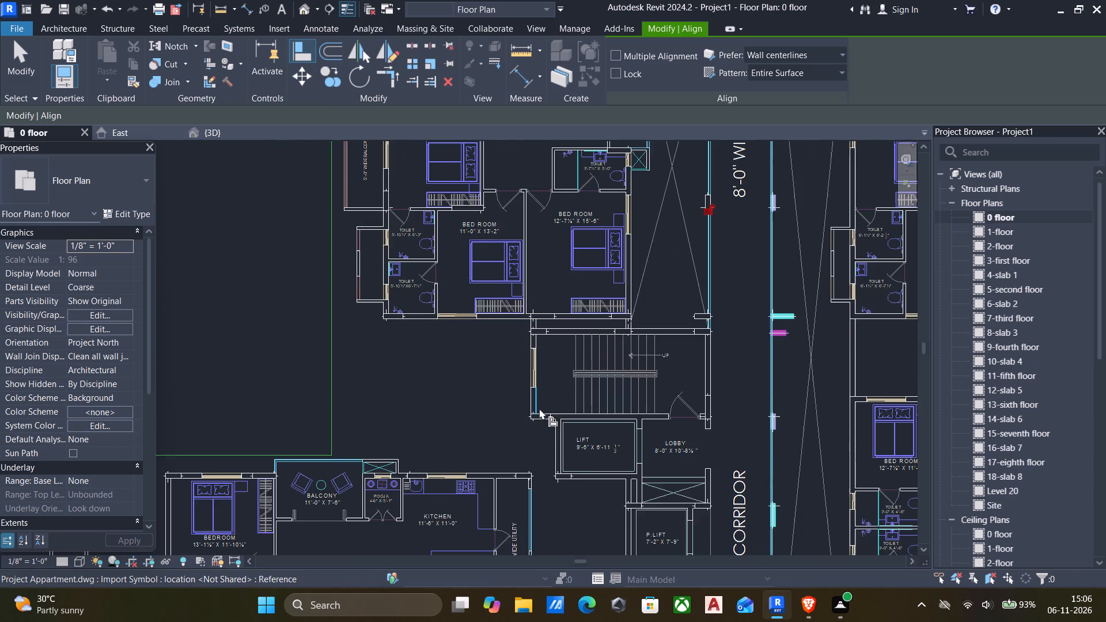
middle_drag(539, 408, 547, 455)
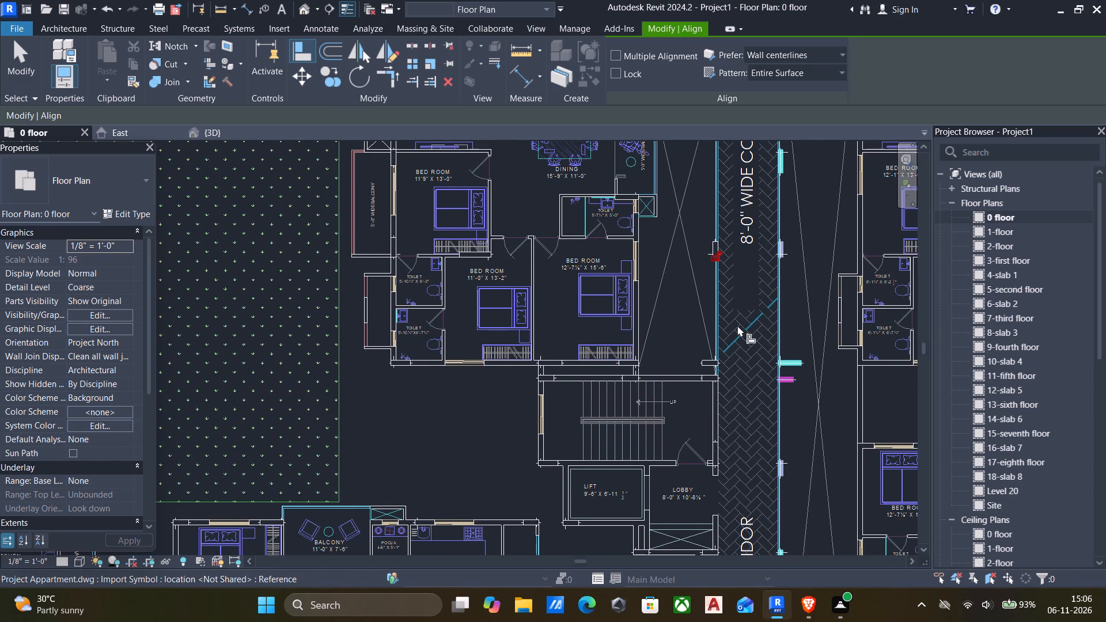
scroll(732, 390, down, 2)
middle_drag(733, 390, 726, 430)
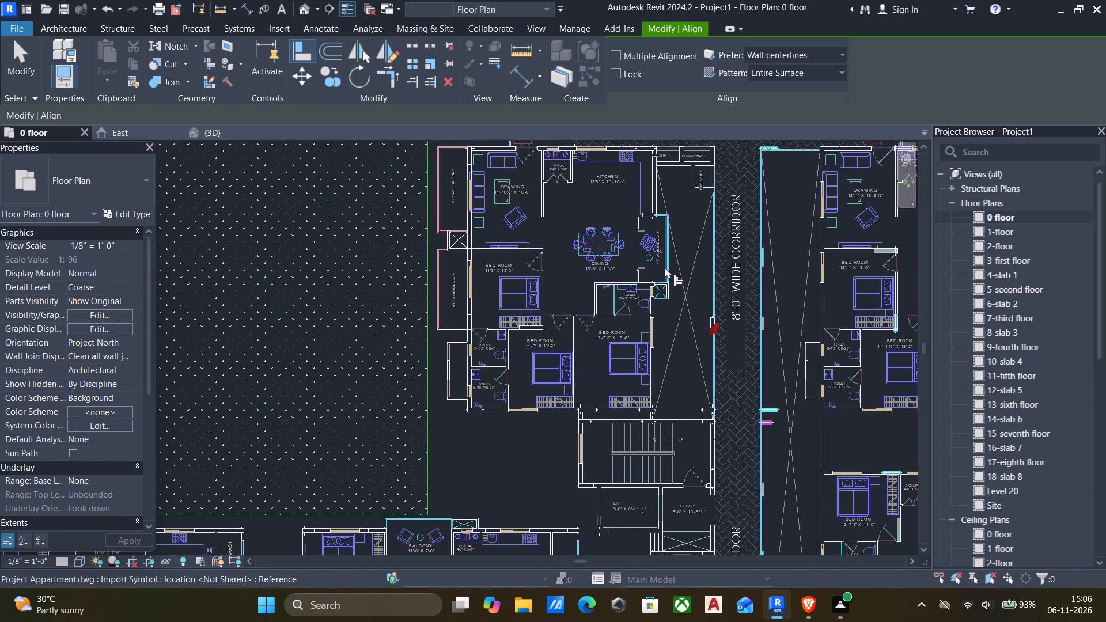
middle_drag(601, 408, 578, 380)
scroll(608, 466, down, 1)
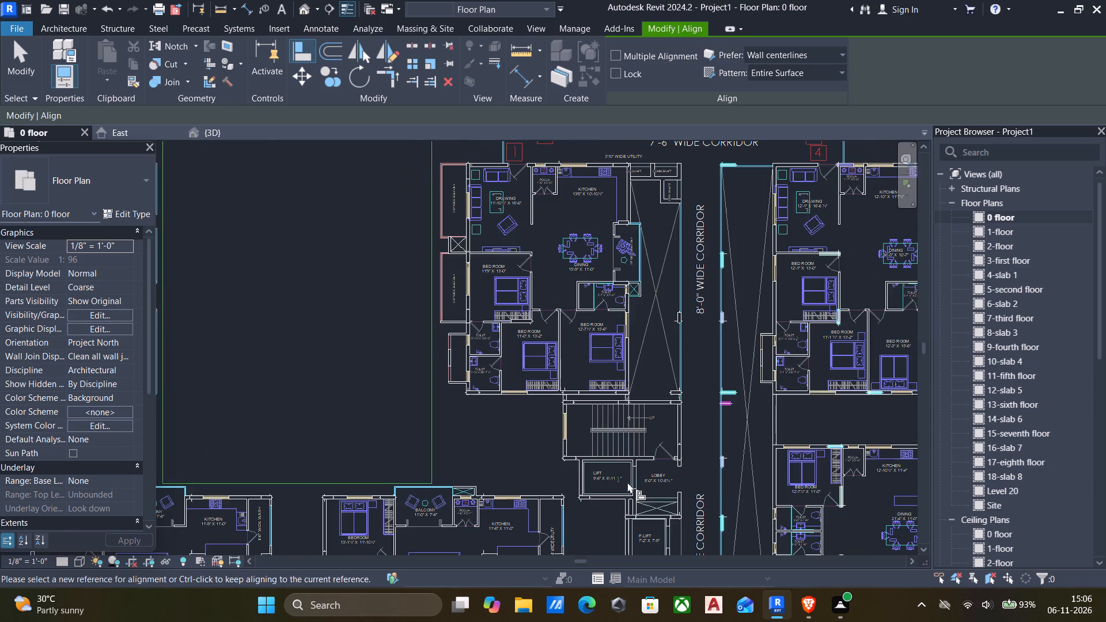
scroll(646, 495, up, 1)
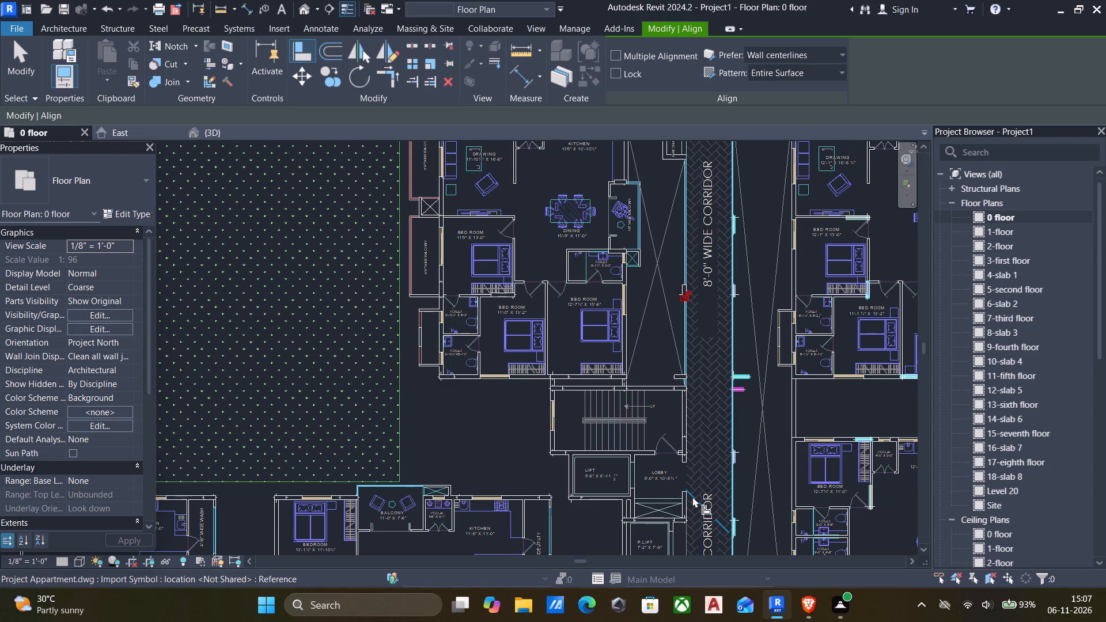
scroll(581, 475, down, 8)
middle_drag(583, 480, 571, 286)
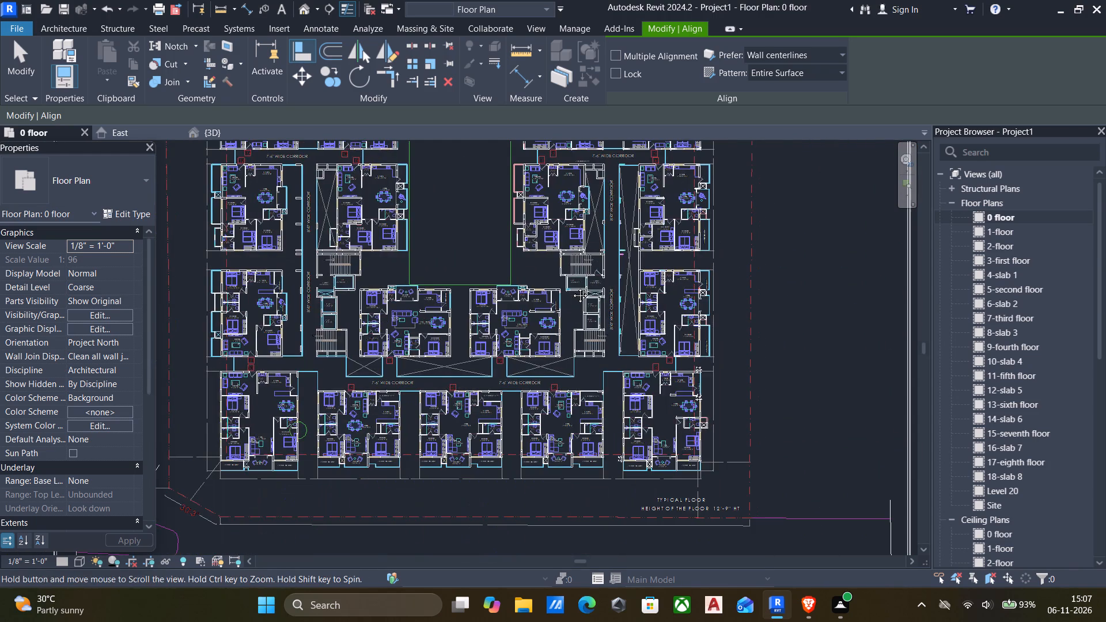
scroll(545, 317, up, 6)
scroll(569, 238, up, 5)
scroll(601, 252, down, 4)
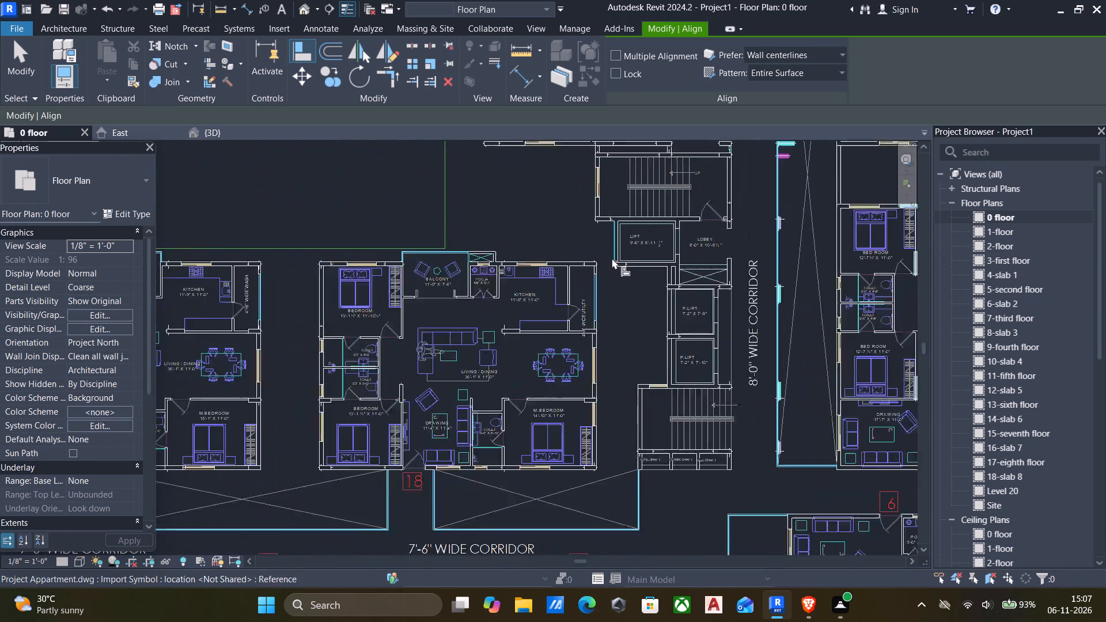
scroll(681, 309, down, 3)
middle_drag(681, 309, 660, 442)
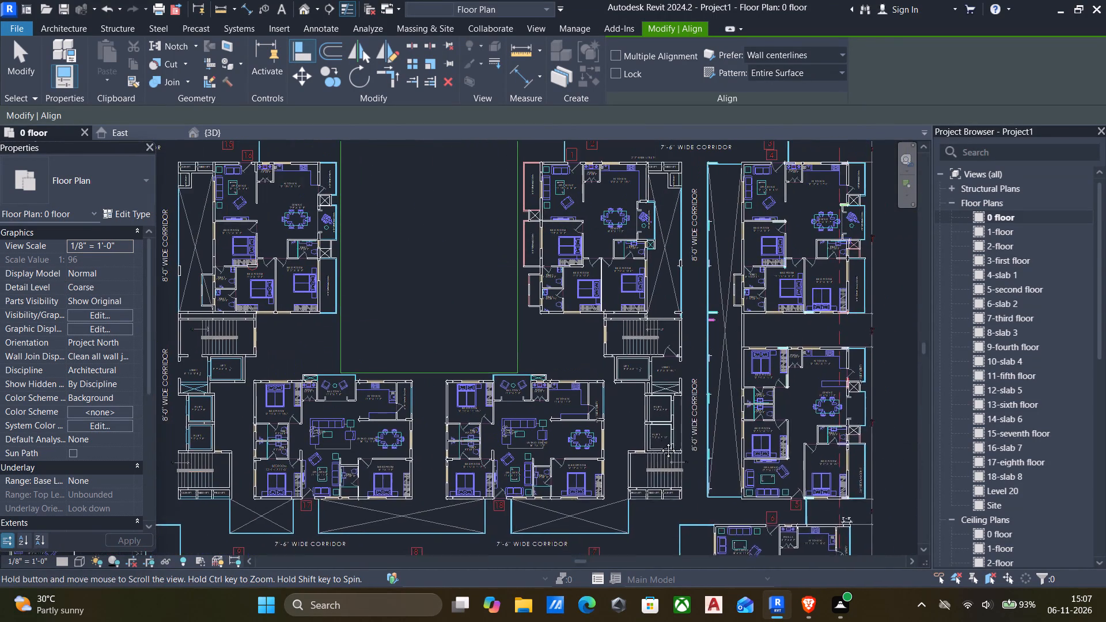
middle_drag(660, 442, 654, 464)
scroll(654, 305, down, 7)
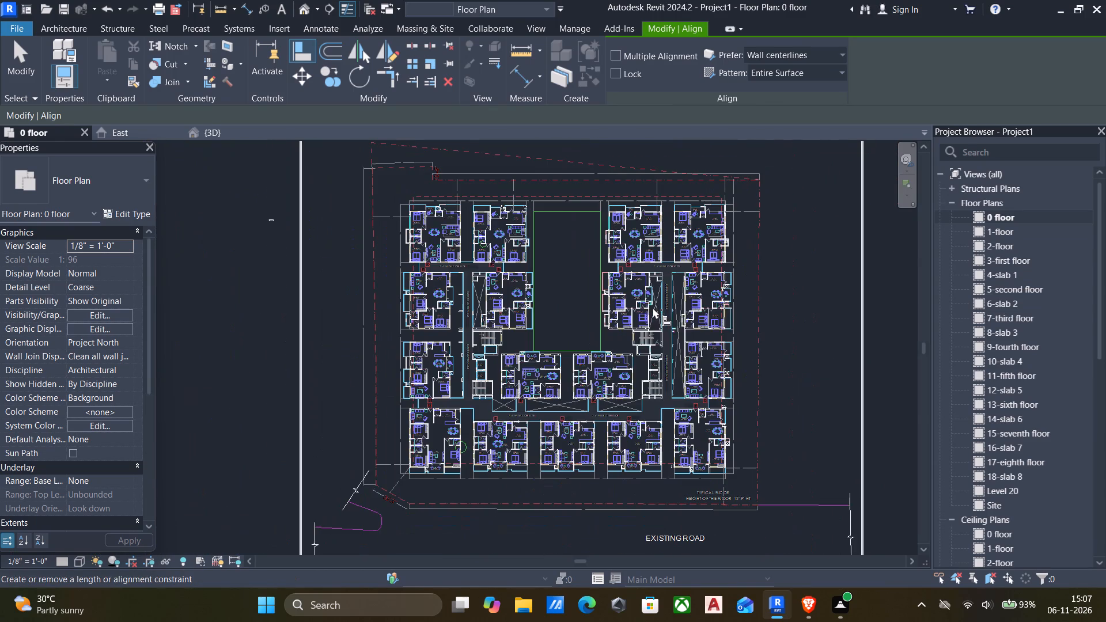
scroll(713, 400, up, 9)
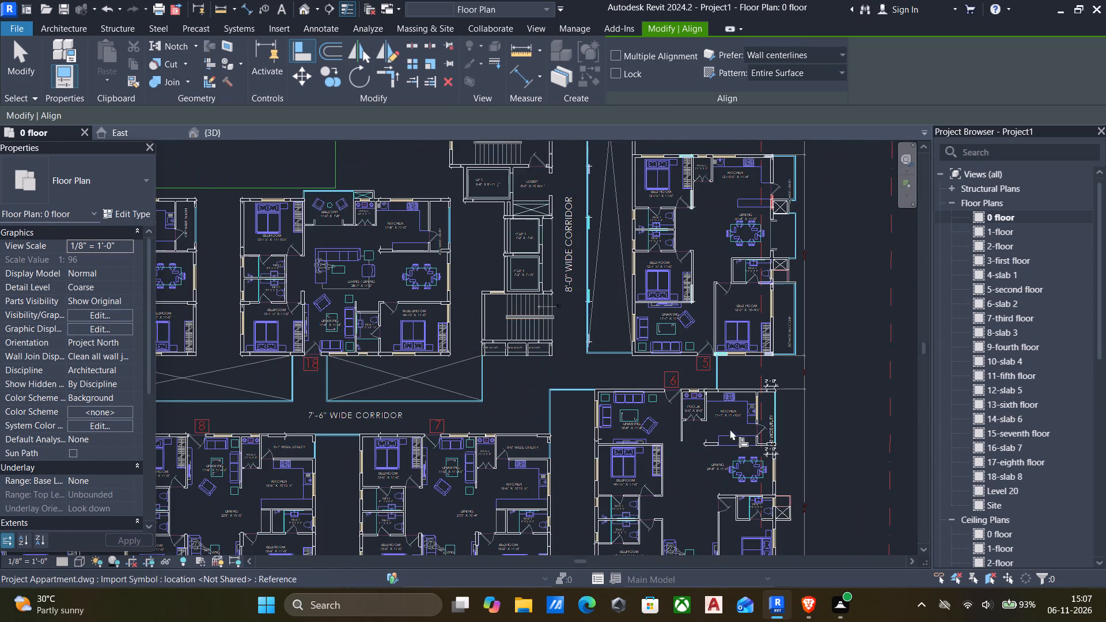
scroll(769, 360, up, 4)
scroll(561, 343, up, 3)
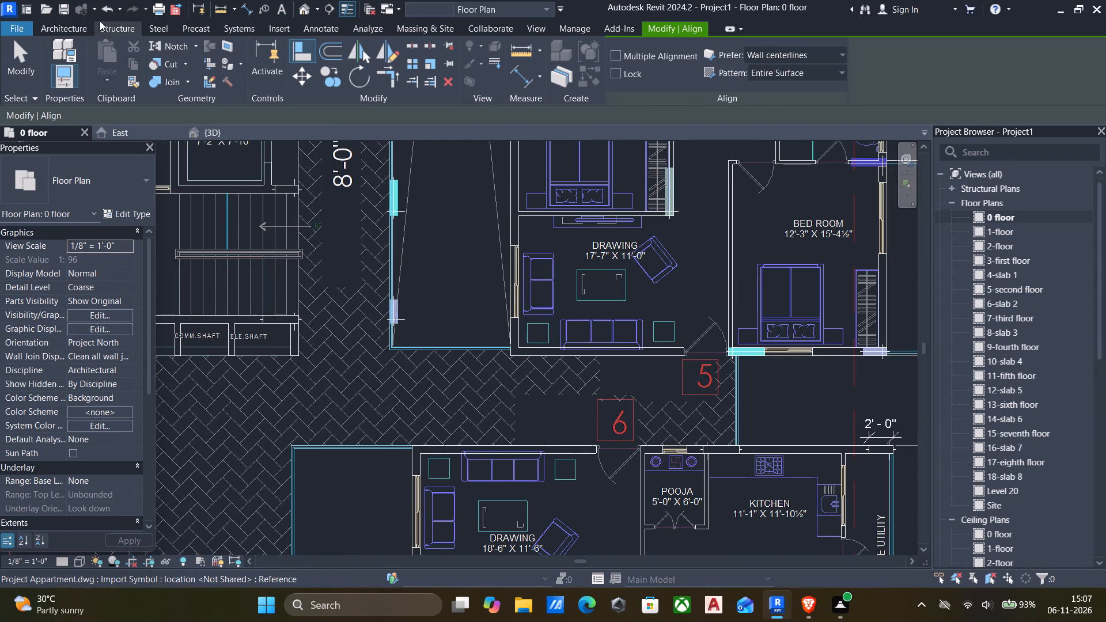
Place a 2' x 8" rectangular architectural column on the lavender mark where apartment 5's 12'-3" x 15'-4½" bedroom meets the balcony.
click(65, 24)
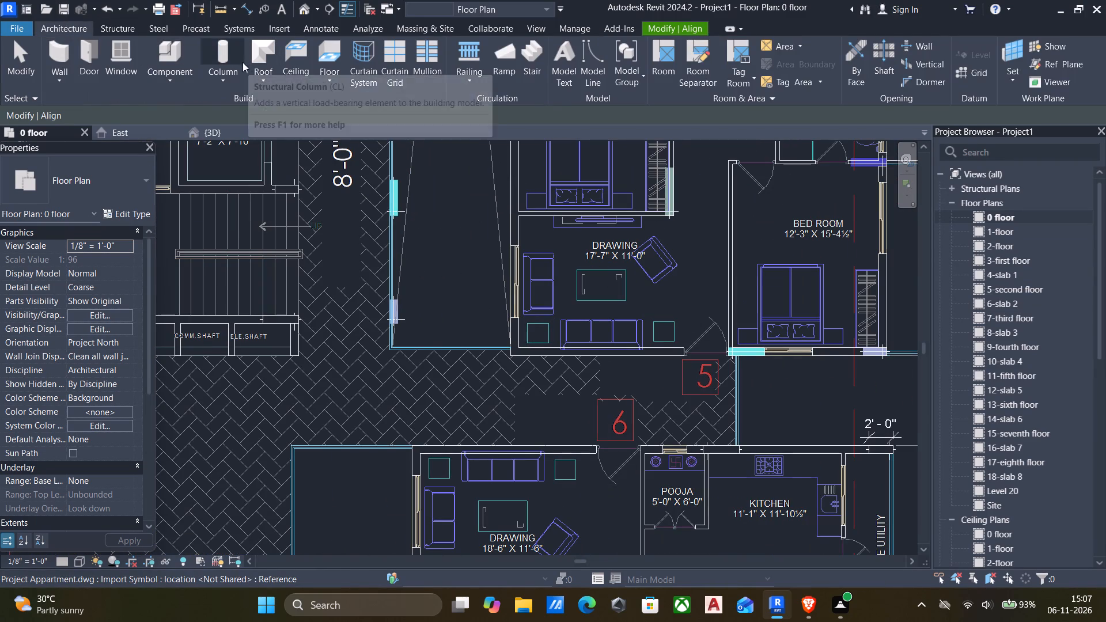
click(225, 76)
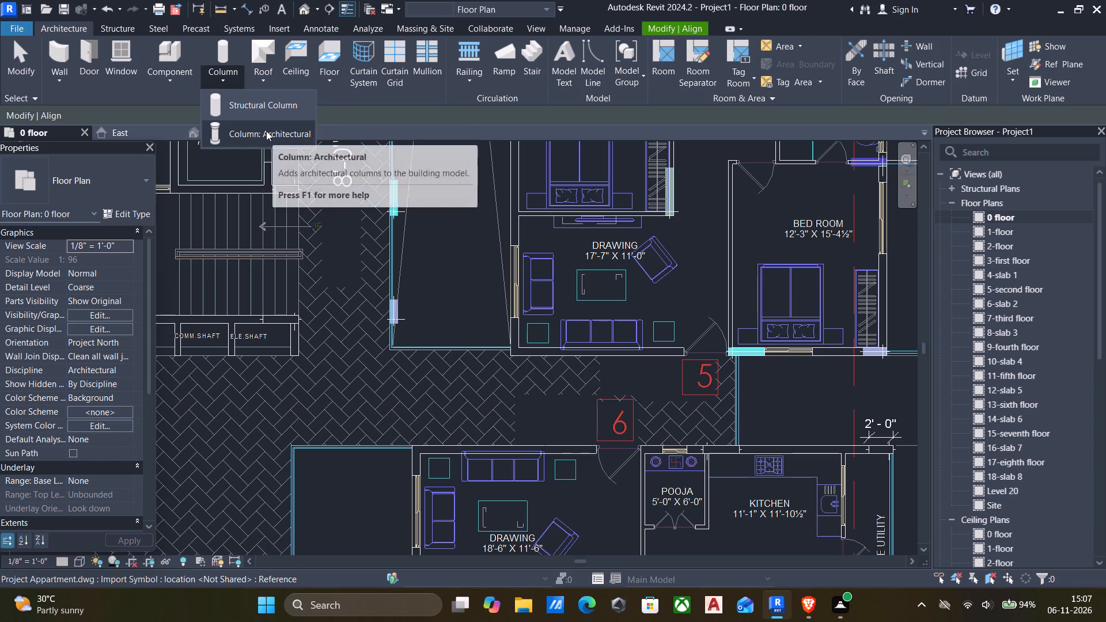
click(266, 131)
click(110, 191)
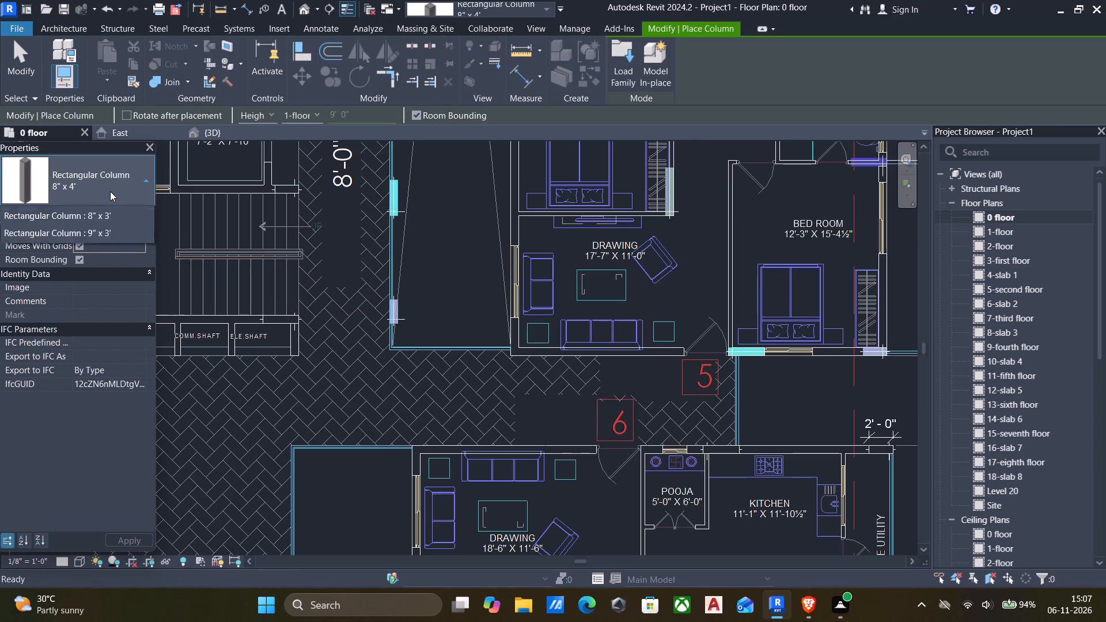
click(45, 261)
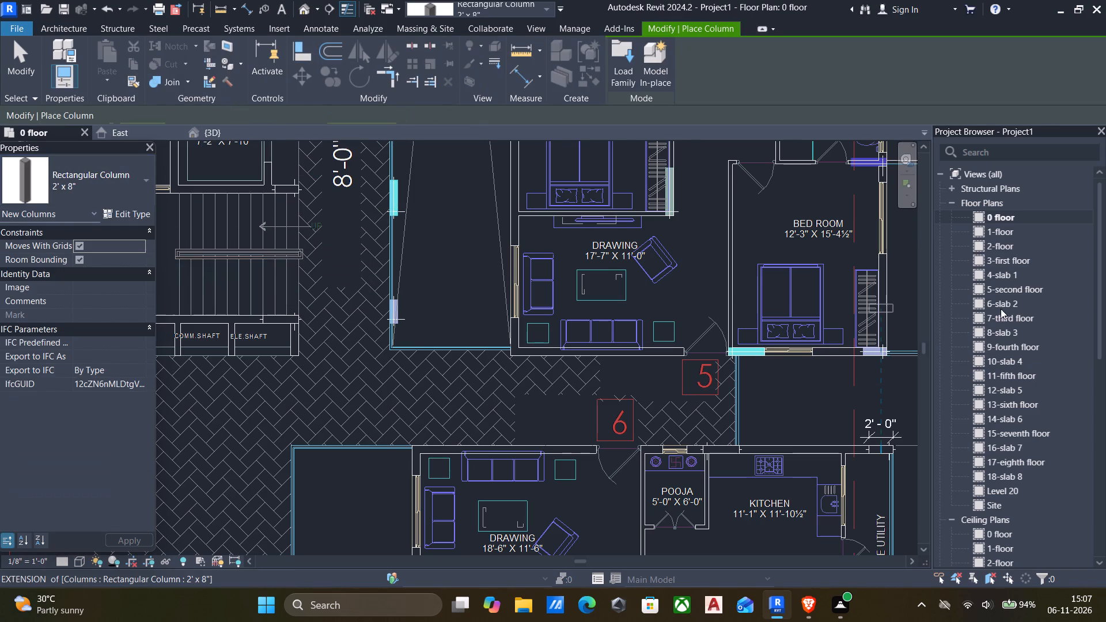
scroll(856, 364, down, 2)
middle_drag(847, 369, 620, 324)
scroll(641, 325, up, 6)
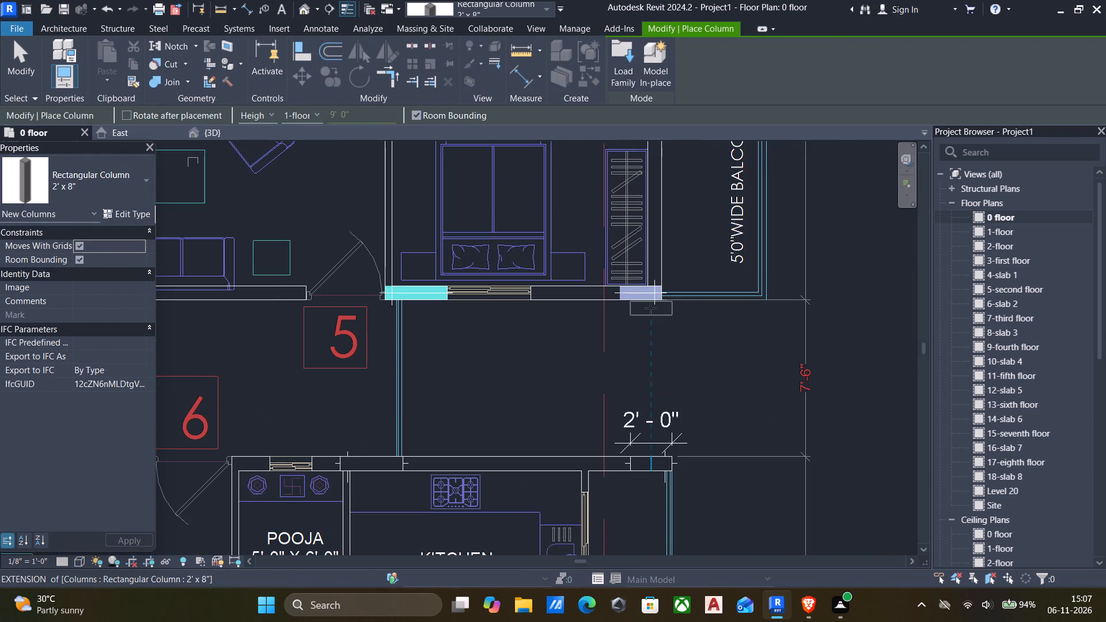
click(637, 286)
Place an 8" x 3' rectangular column on the cyan mark in the 12'-3" x 15'-4½" bedroom wall beside apartment 5's entrance door.
scroll(632, 289, down, 6)
middle_drag(630, 297, 672, 373)
scroll(685, 350, up, 1)
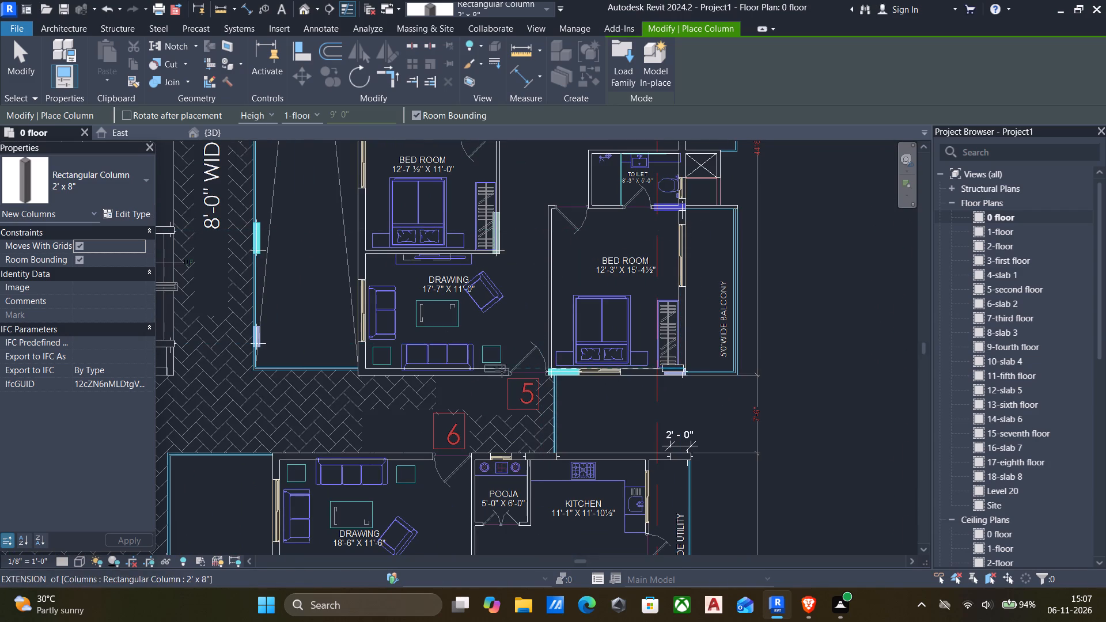
scroll(563, 374, up, 4)
scroll(565, 377, down, 6)
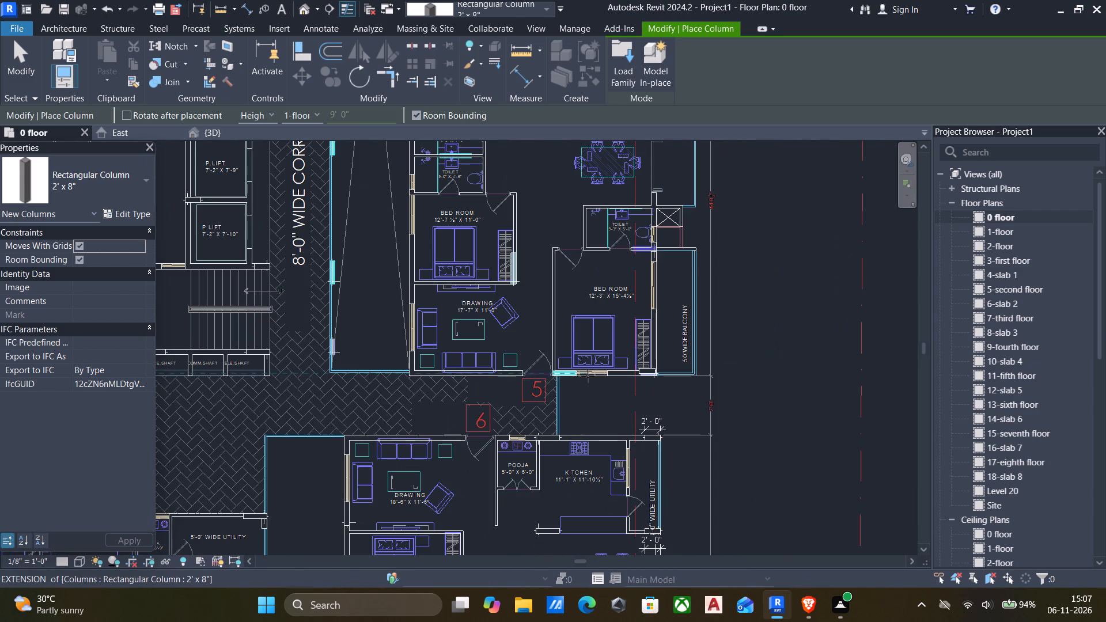
scroll(541, 367, down, 2)
scroll(630, 247, up, 3)
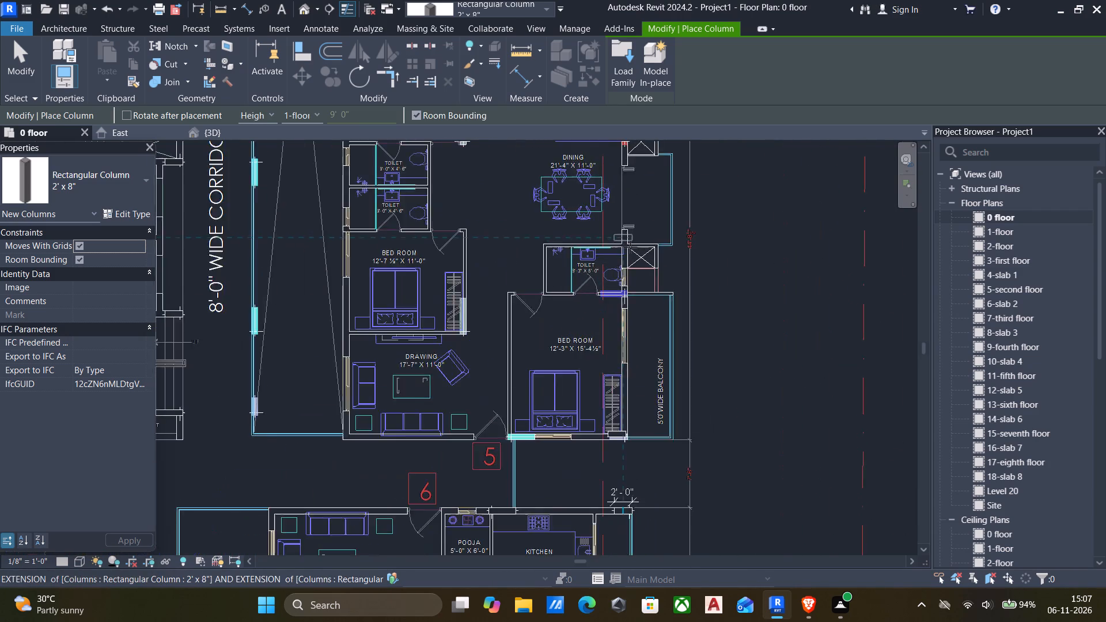
scroll(628, 248, down, 5)
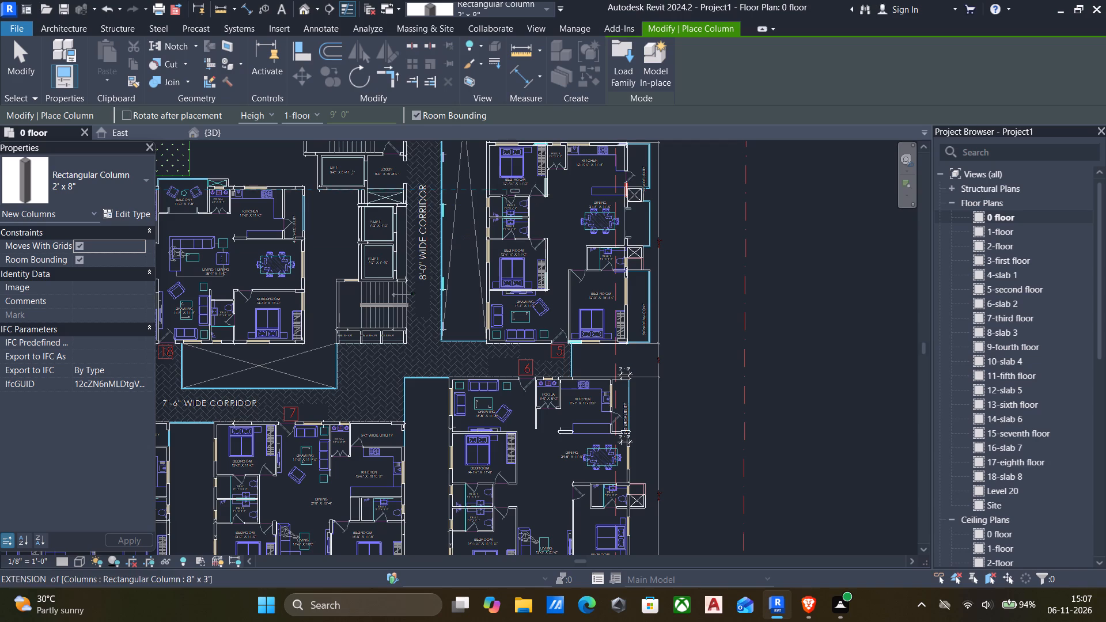
click(114, 184)
scroll(49, 287, up, 4)
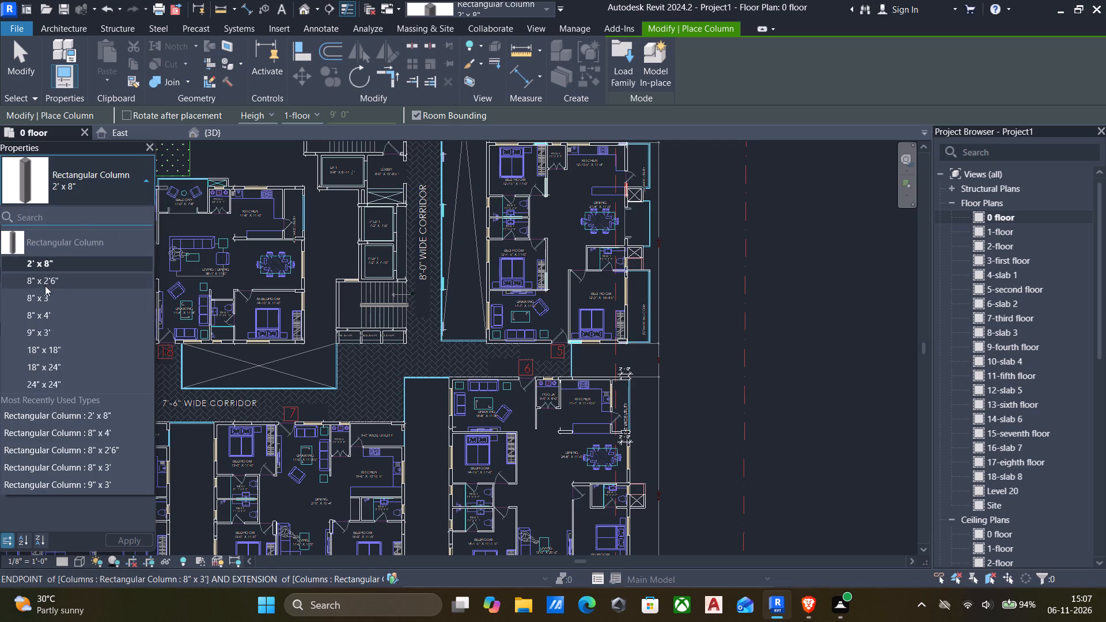
click(45, 295)
scroll(605, 358, up, 5)
scroll(560, 337, up, 5)
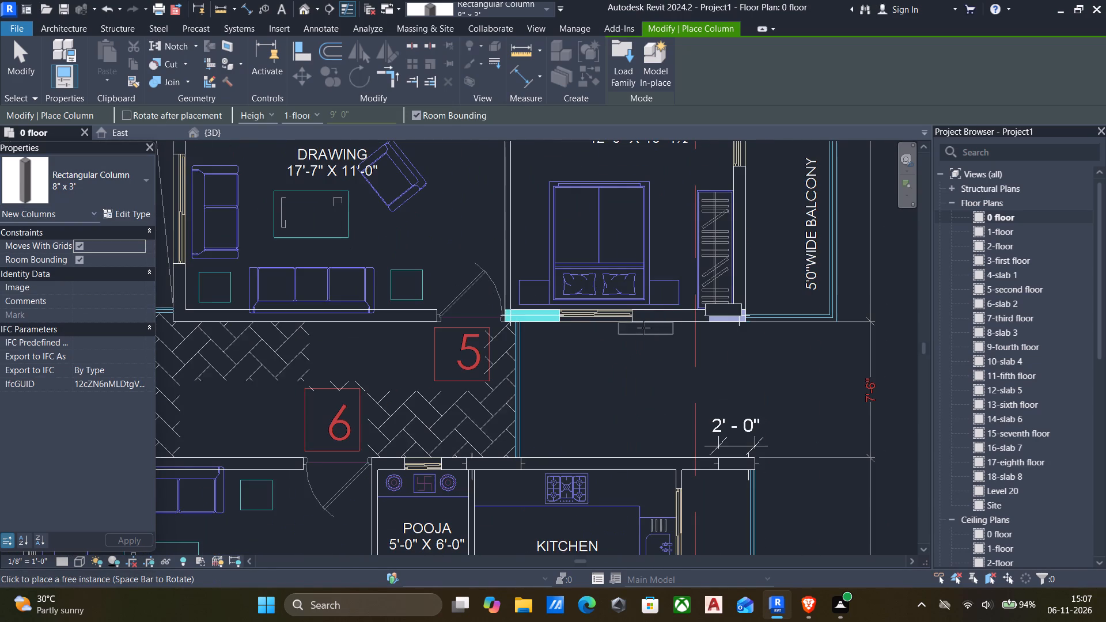
scroll(532, 319, up, 4)
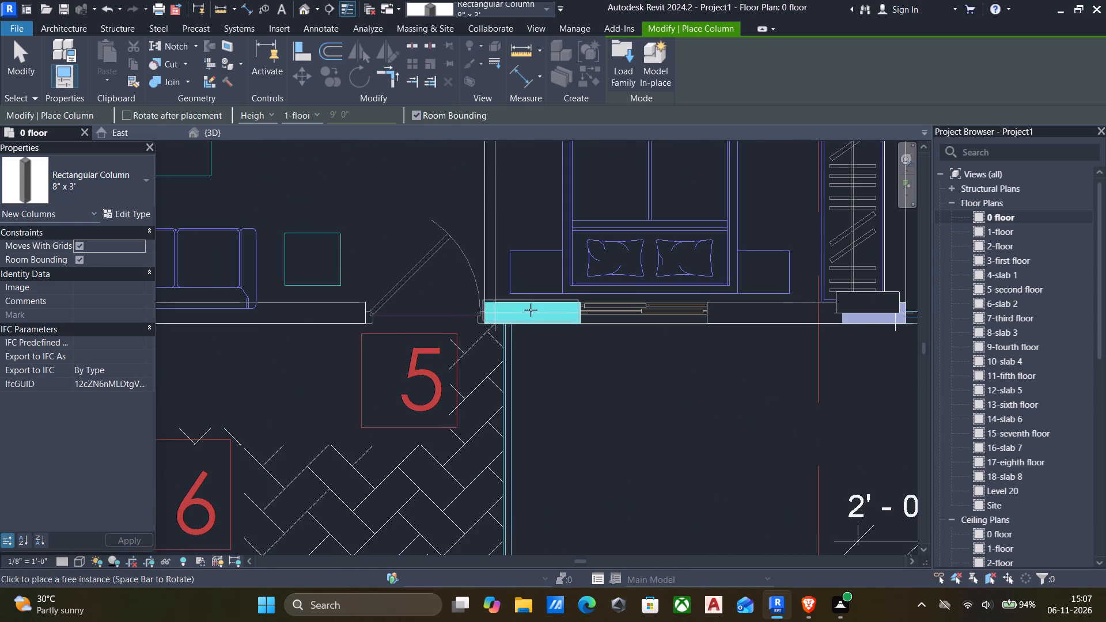
click(524, 306)
Place an 8" x 3' column on the blue mark between the 8'-3" x 5'-0" toilet and the 12'-3" x 15'-4½" bedroom.
scroll(524, 306, down, 7)
middle_drag(524, 306, 535, 431)
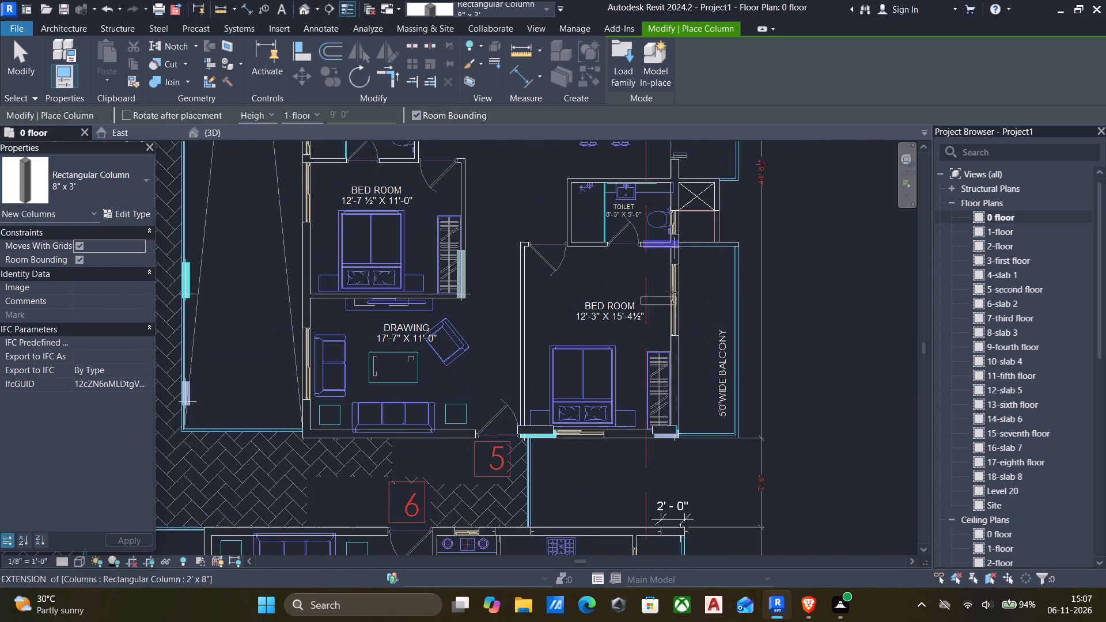
scroll(662, 240, up, 5)
click(653, 242)
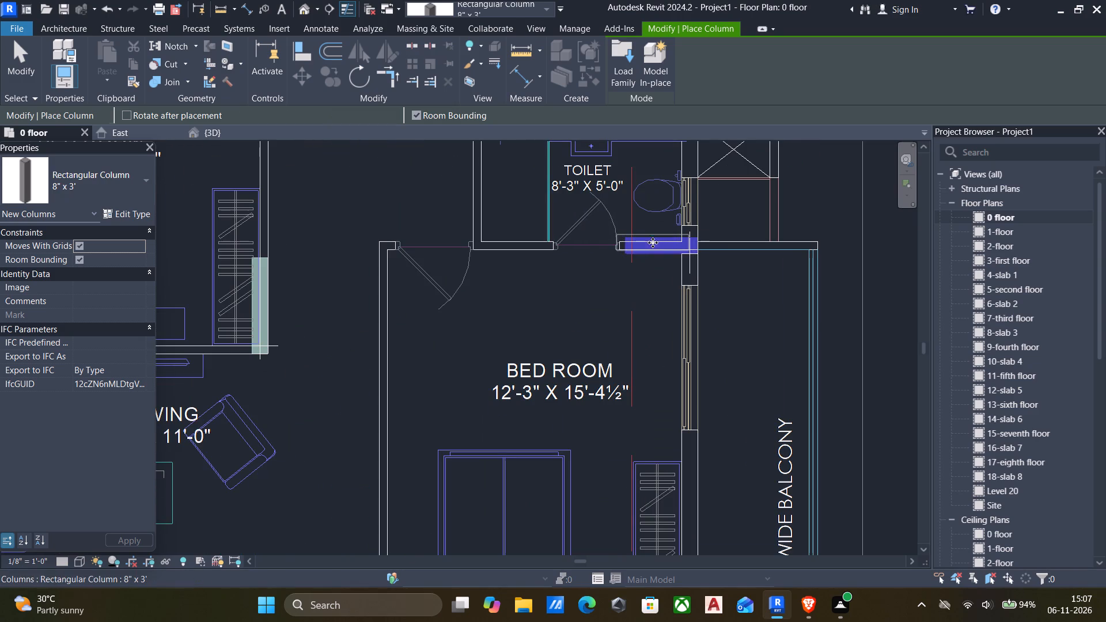
Place an 8" x 4' column, rotated vertically, on the pale teal mark beside the wardrobe of the bedroom adjoining the 17'-7" x 11'-0" drawing room.
scroll(653, 243, down, 6)
middle_drag(653, 253, 667, 298)
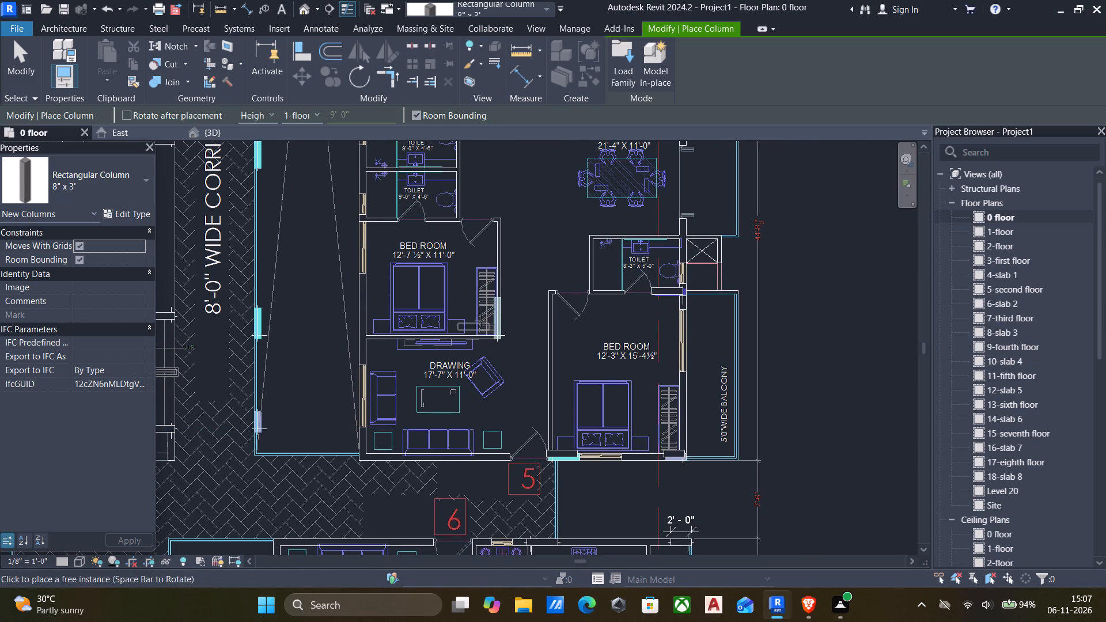
click(66, 181)
scroll(84, 285, up, 5)
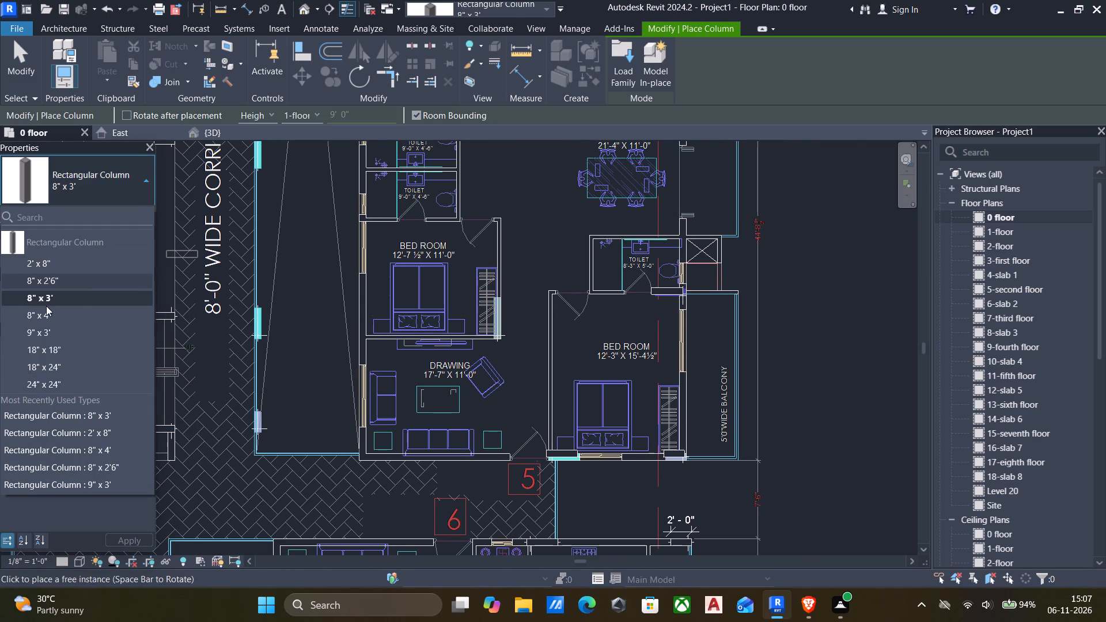
click(48, 314)
scroll(539, 312, up, 5)
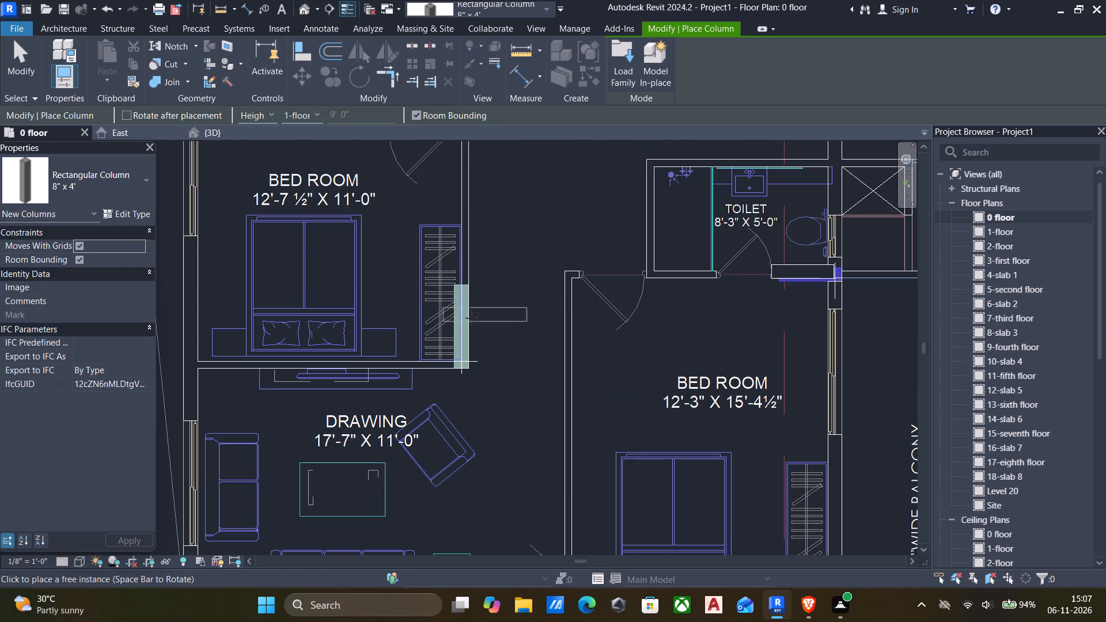
key(space)
scroll(460, 317, up, 4)
click(459, 317)
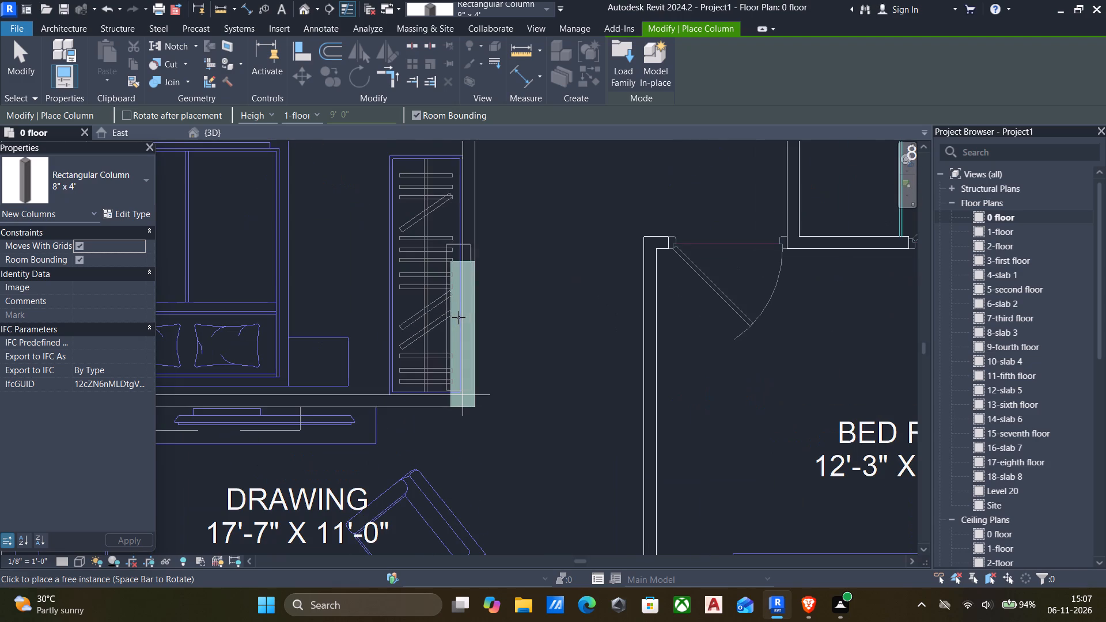
Place a vertical 8" x 4' column on the pale teal mark beside the door of the 12'-7½" x 11'-0" bedroom adjoining the pooja room.
scroll(458, 318, down, 7)
middle_drag(396, 385, 423, 412)
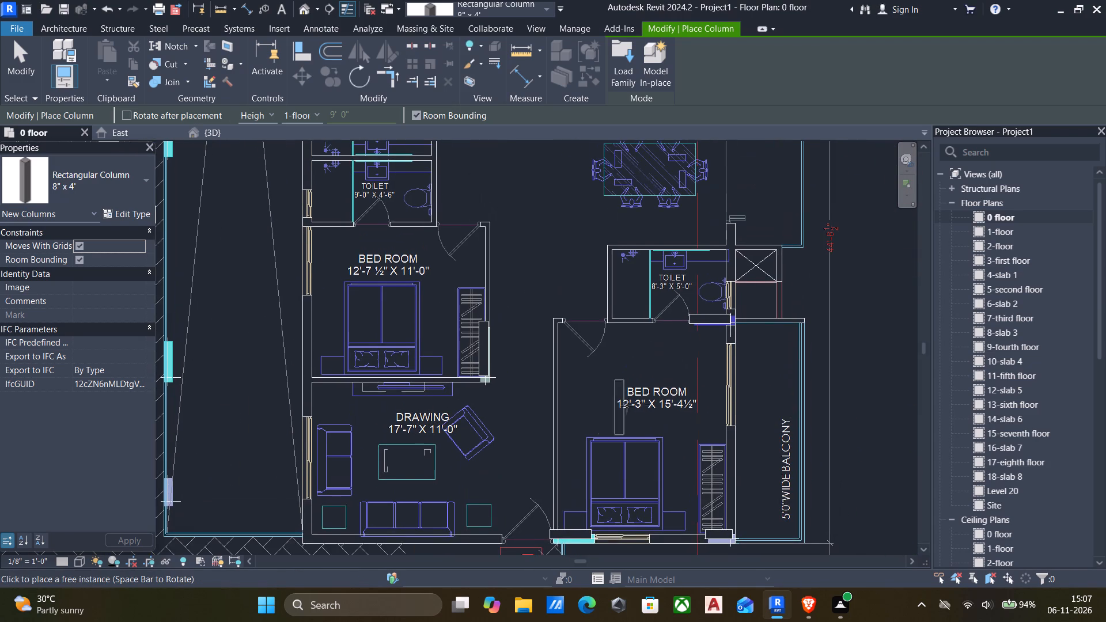
middle_drag(688, 404, 671, 499)
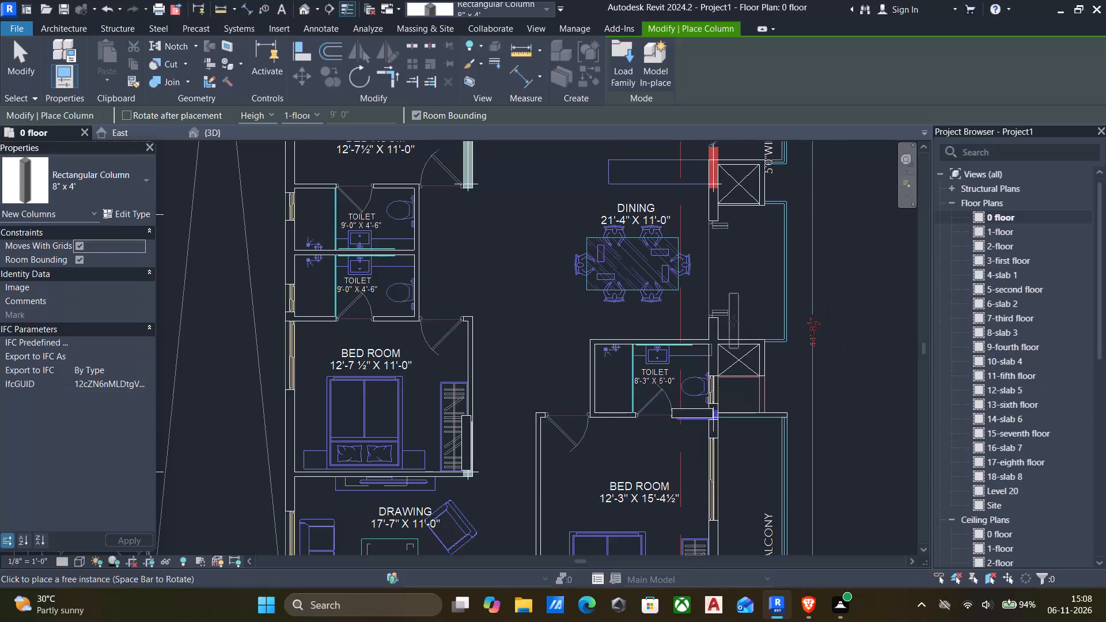
scroll(742, 329, down, 4)
middle_drag(733, 340, 721, 379)
scroll(590, 297, up, 5)
scroll(563, 255, up, 3)
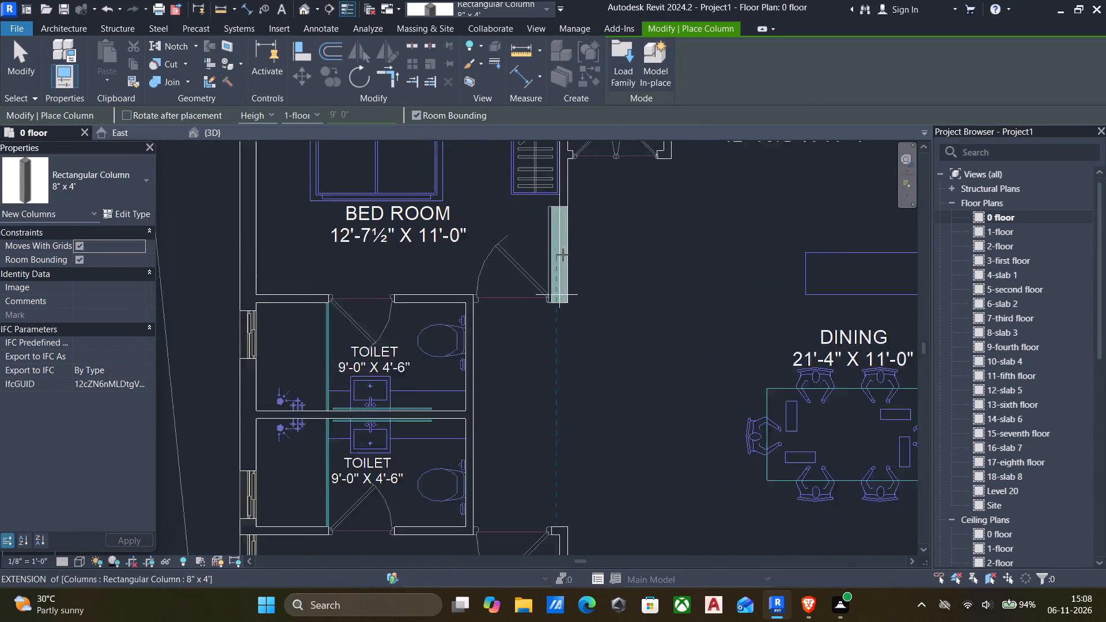
scroll(563, 255, up, 1)
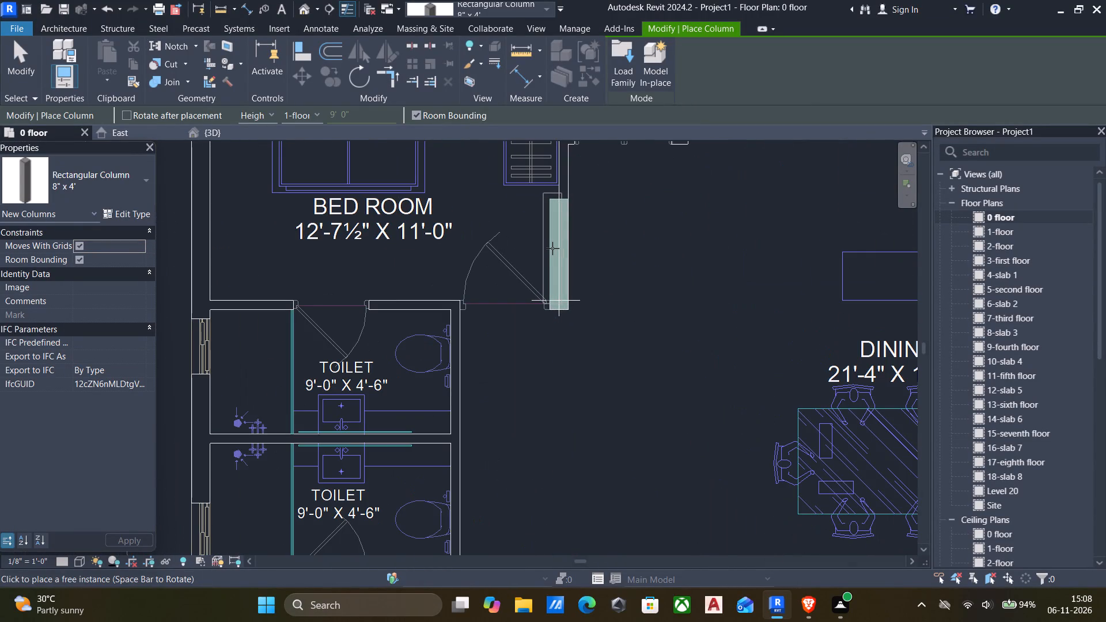
click(552, 248)
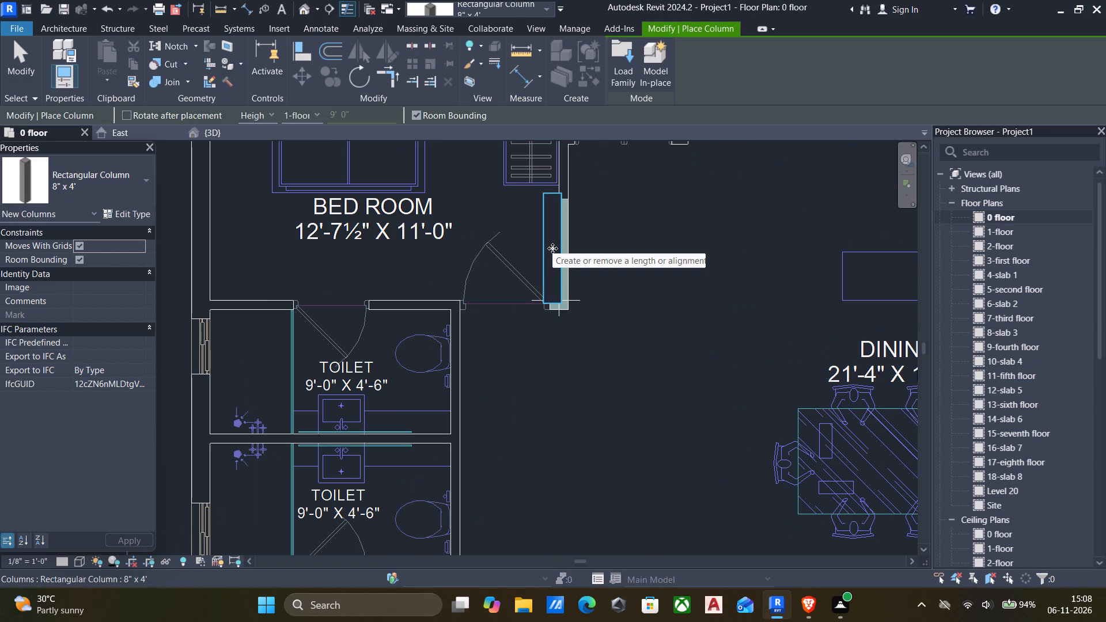
Place an 8" x 3' column, rotated vertically, on the red mark between the dining area and the 5'0" wide utility.
scroll(552, 248, down, 4)
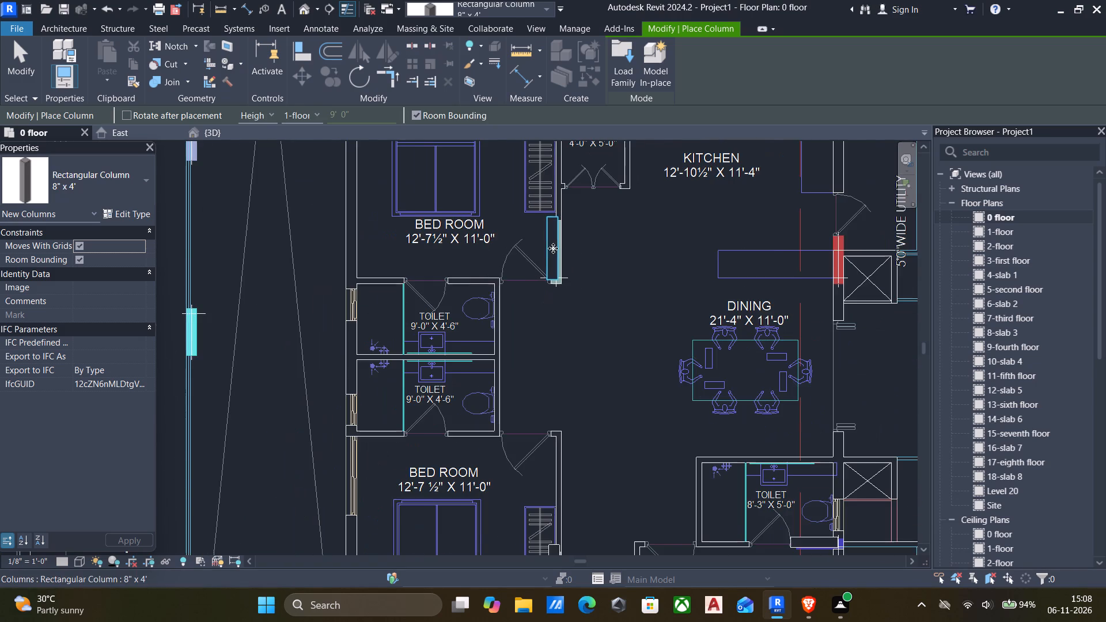
scroll(595, 259, down, 1)
click(77, 200)
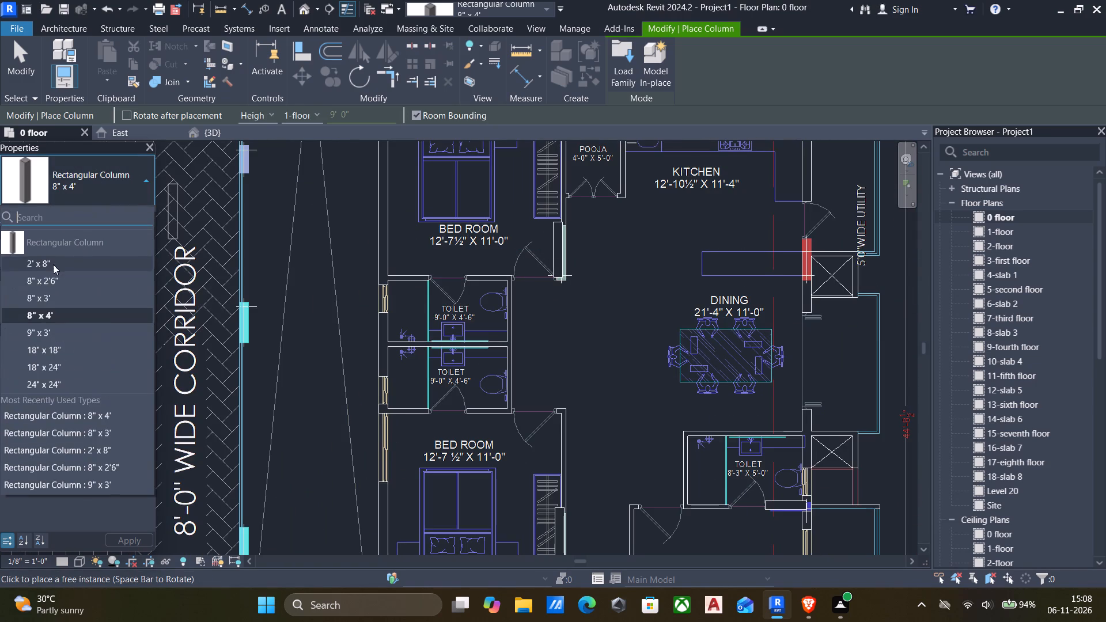
click(50, 298)
scroll(793, 255, up, 2)
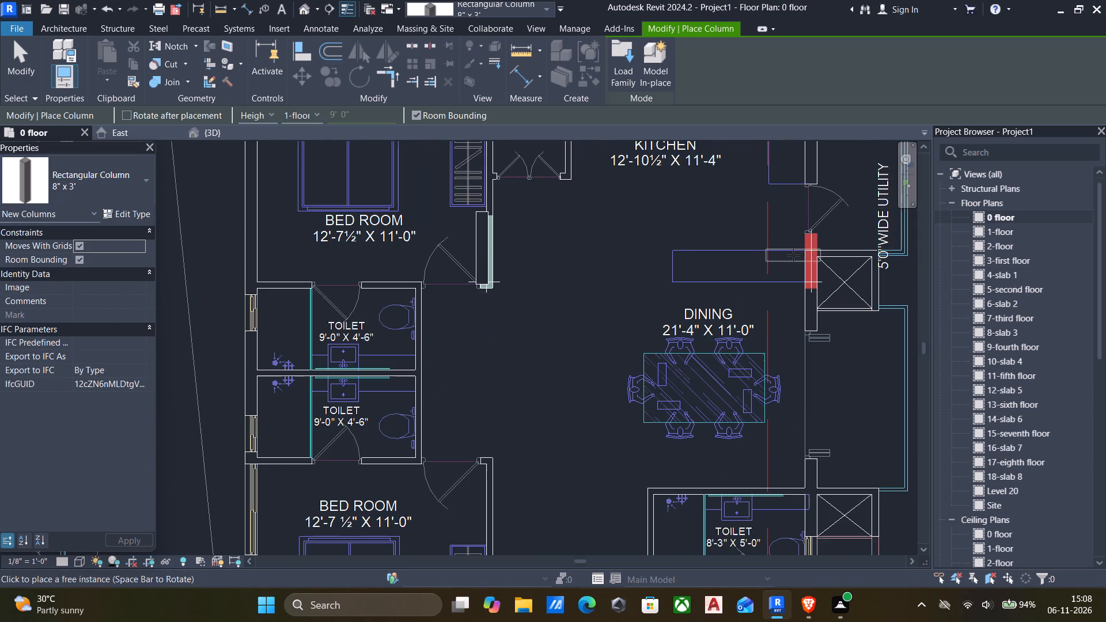
key(space)
scroll(793, 254, up, 4)
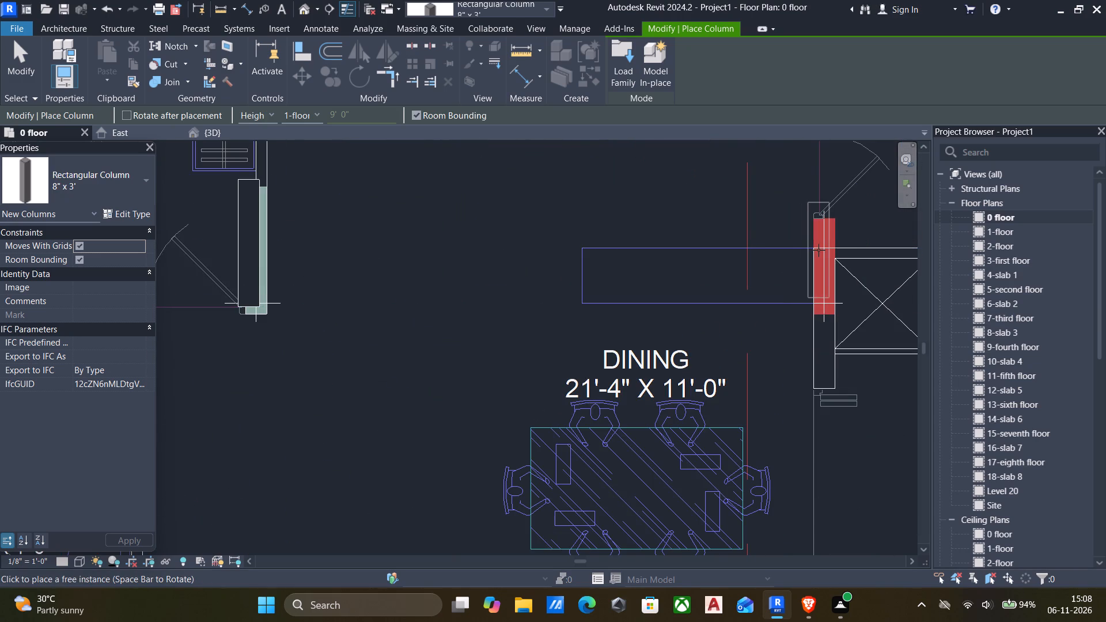
click(819, 250)
Place an 8" x 3' column, rotated horizontally, on the cyan mark in the bedroom's outer wall near the 4'-0" x 5'-0" pooja room.
scroll(816, 254, down, 6)
middle_drag(812, 263, 704, 399)
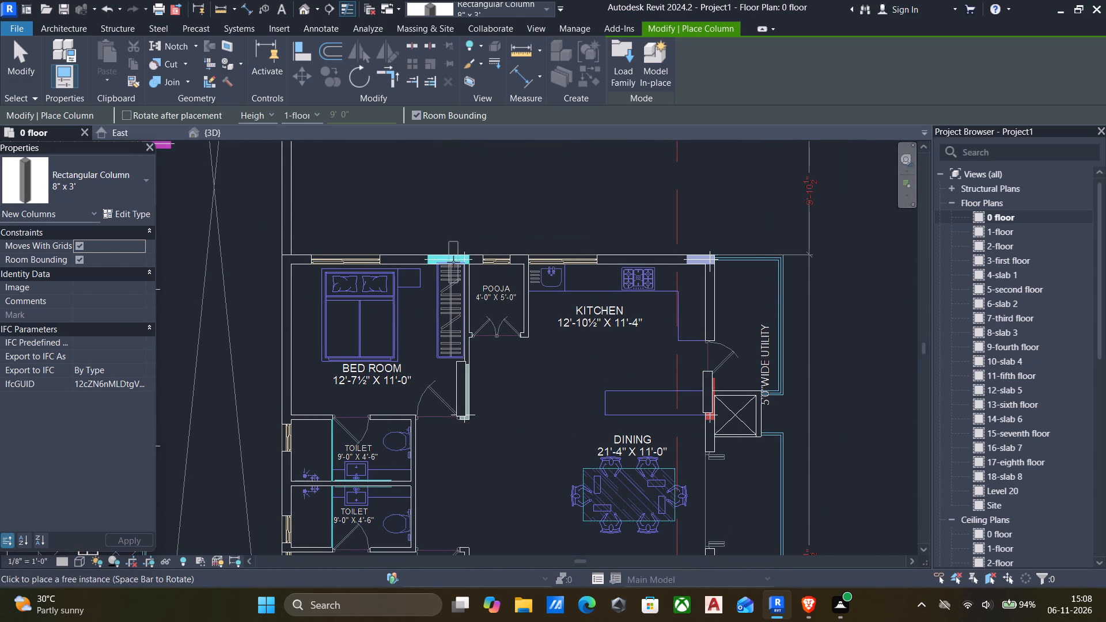
key(space)
scroll(440, 267, up, 4)
click(450, 247)
Place a 2' x 8" column on the lavender mark at the outer corner of the 12'-10½" x 11'-4" kitchen, beside the utility.
click(84, 185)
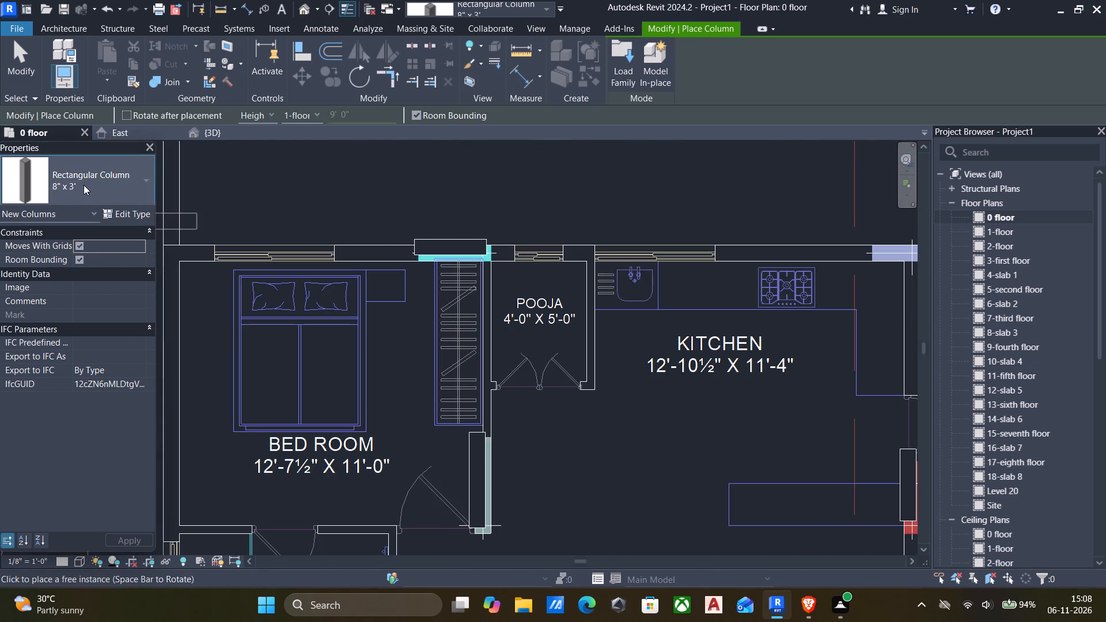
drag(68, 260, 89, 259)
scroll(755, 291, down, 3)
middle_drag(754, 291, 554, 298)
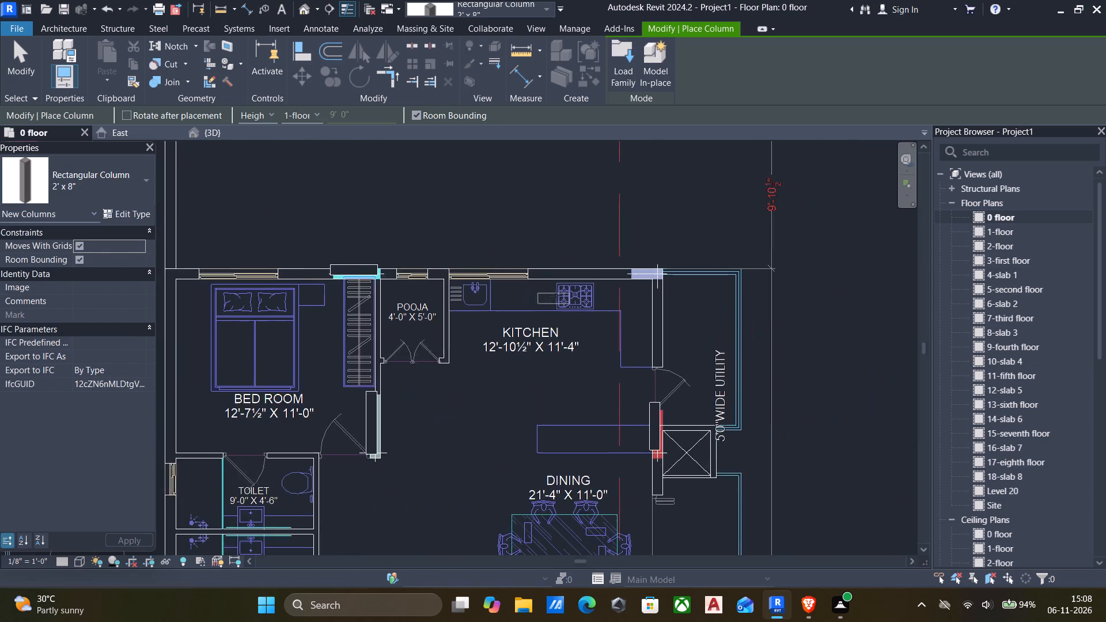
scroll(571, 283, up, 5)
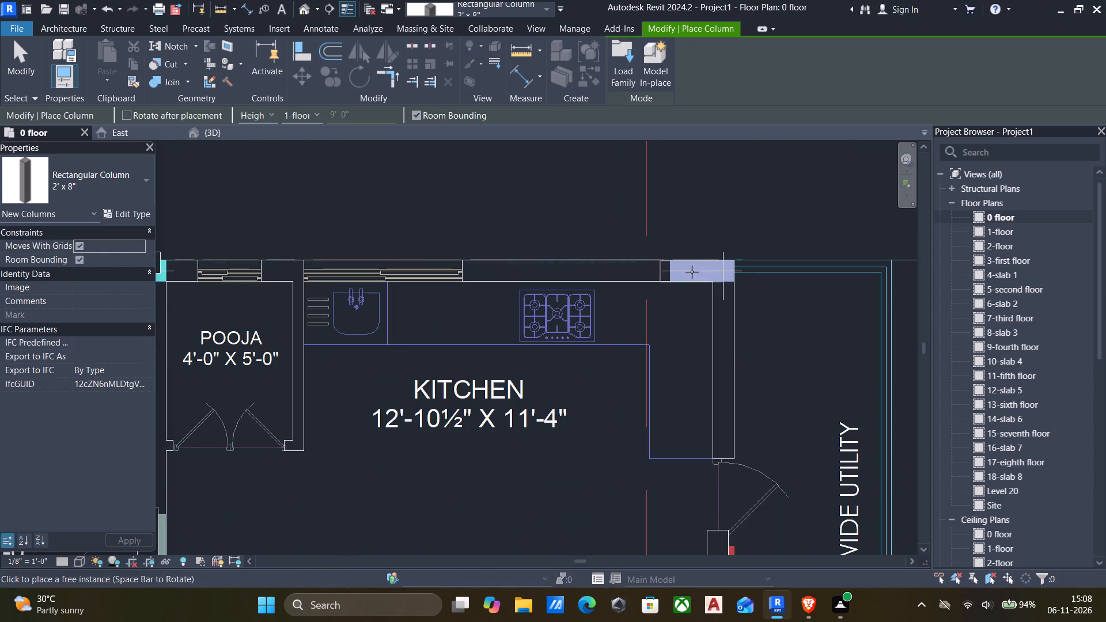
scroll(692, 272, up, 1)
click(696, 266)
Examine apartment 5 from the kitchen down to the entrances of apartments 5 and 6, checking the placed columns against their marks.
scroll(672, 316, down, 6)
middle_drag(651, 348, 698, 297)
middle_drag(673, 418, 681, 347)
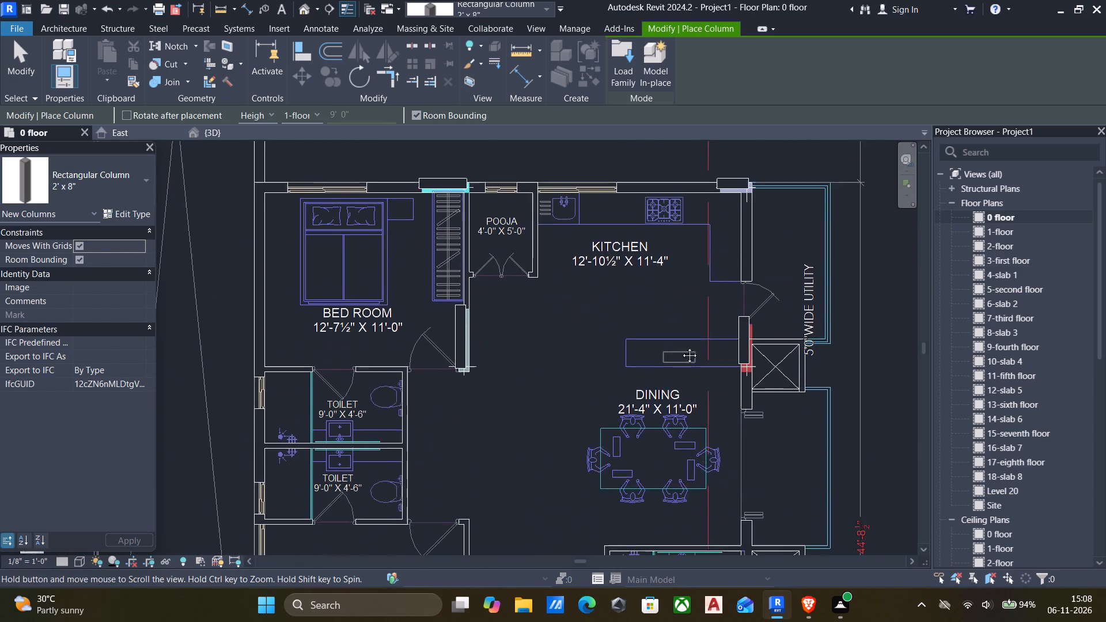
middle_drag(681, 347, 681, 342)
middle_drag(632, 492, 656, 352)
middle_drag(617, 419, 620, 348)
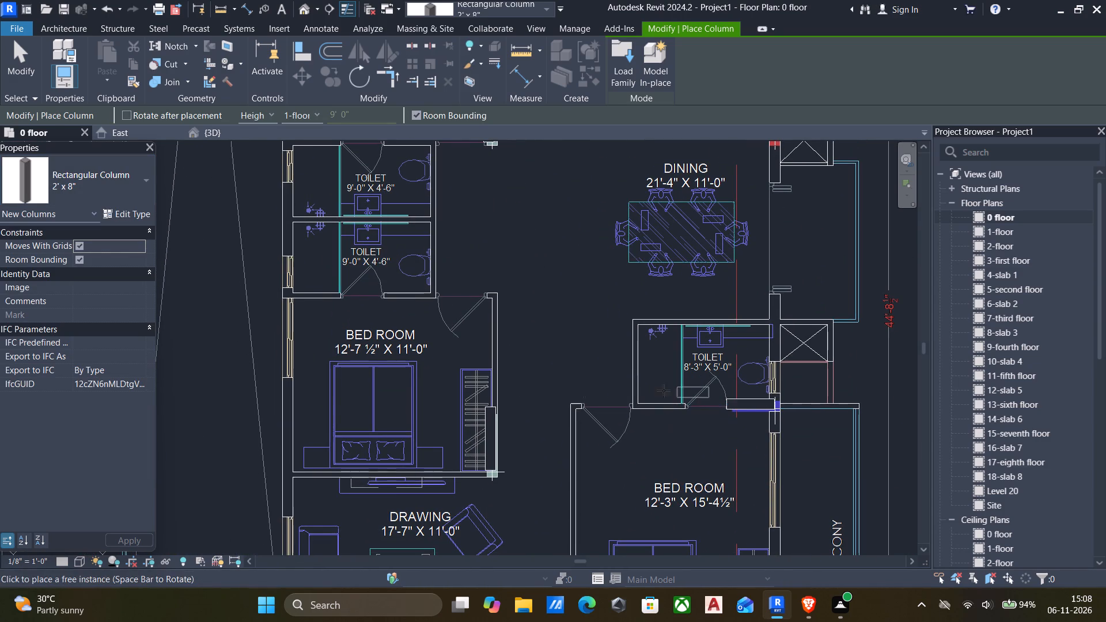
scroll(512, 405, down, 7)
middle_drag(528, 412, 546, 382)
middle_drag(570, 494, 579, 429)
scroll(675, 453, up, 3)
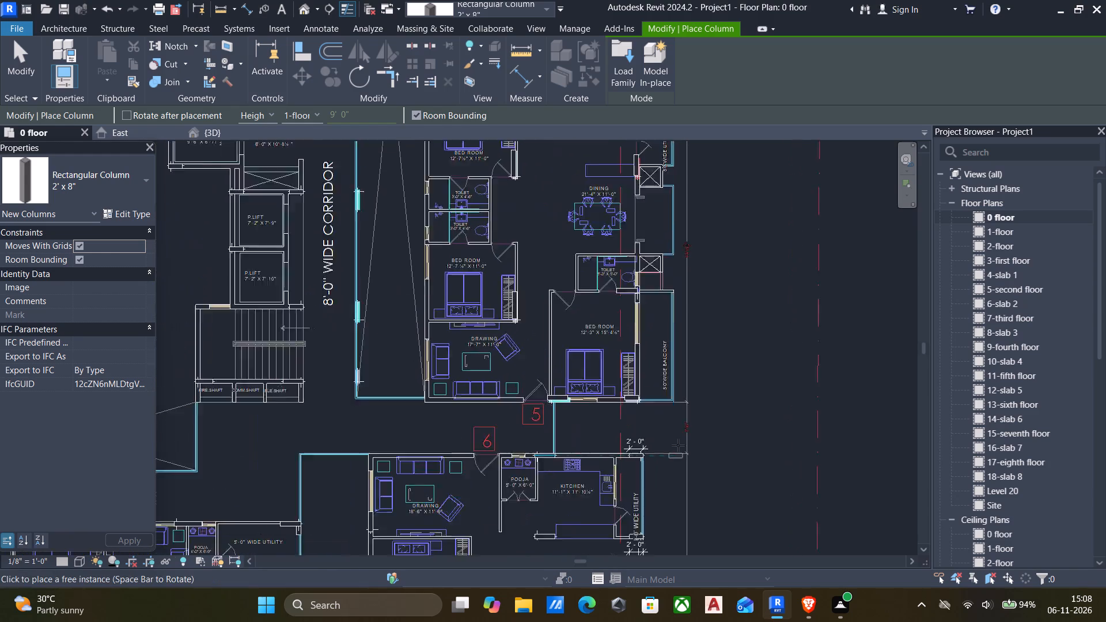
scroll(678, 445, up, 2)
scroll(554, 413, down, 1)
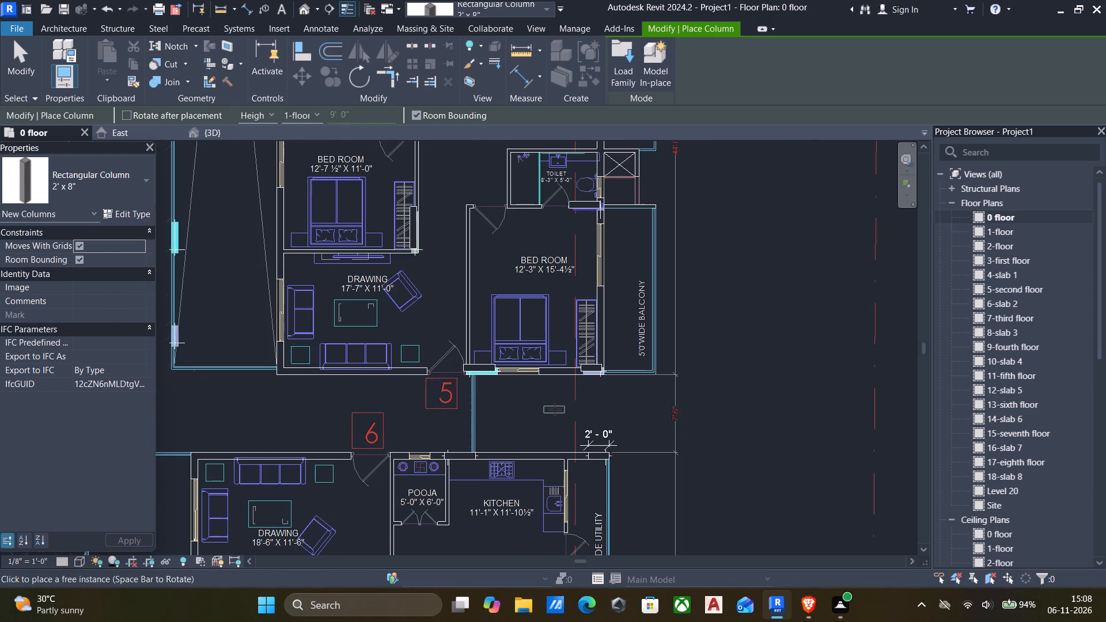
Align the 8" x 3' column beside apartment 5's entrance to the cyan mark's corridor-side edge and window-side end.
key(Escape)
key(a)
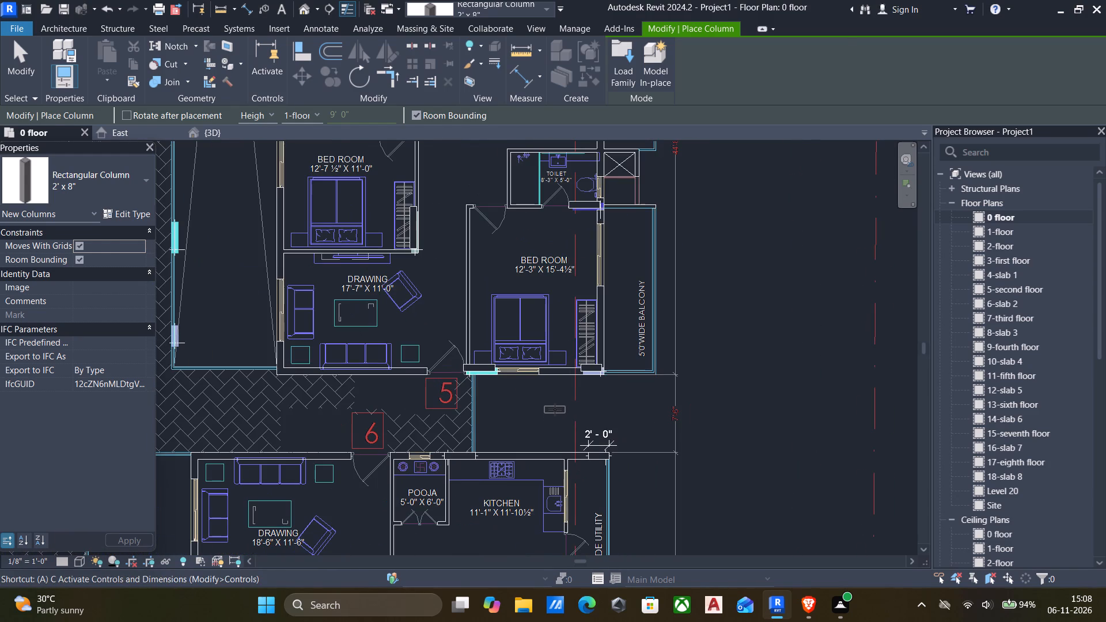
key(l)
scroll(515, 384, up, 9)
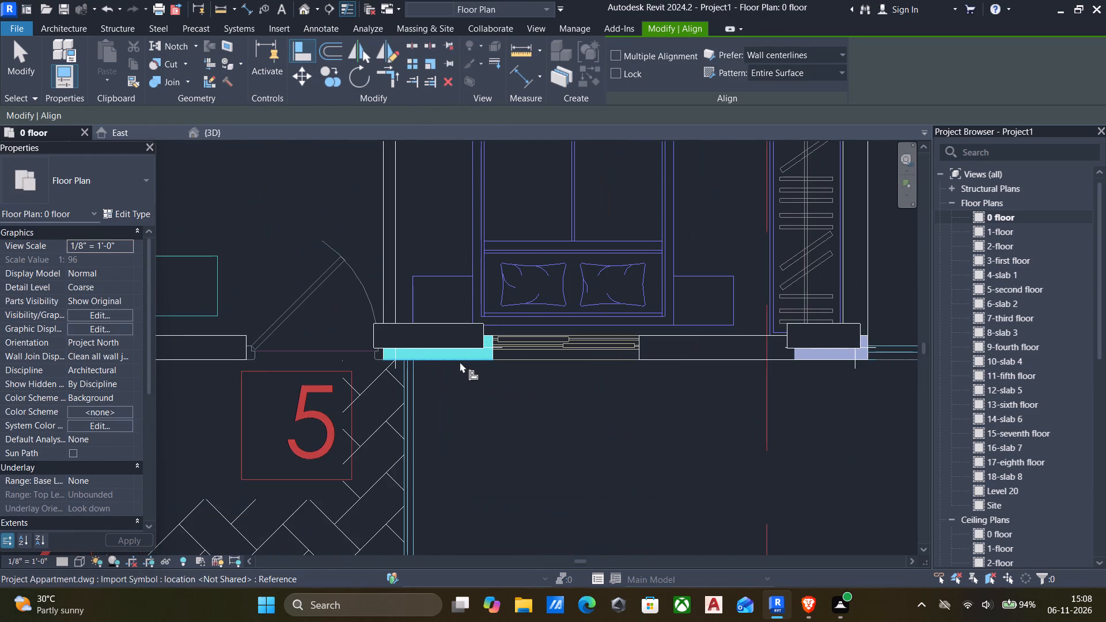
click(460, 362)
click(460, 347)
scroll(499, 355, up, 7)
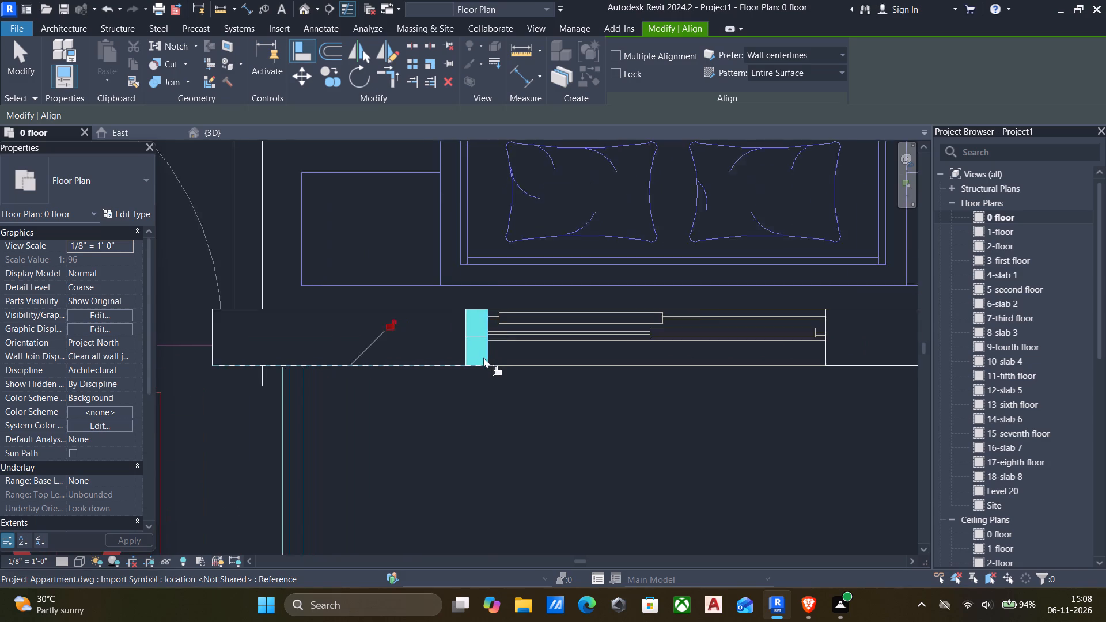
scroll(483, 357, up, 2)
click(492, 356)
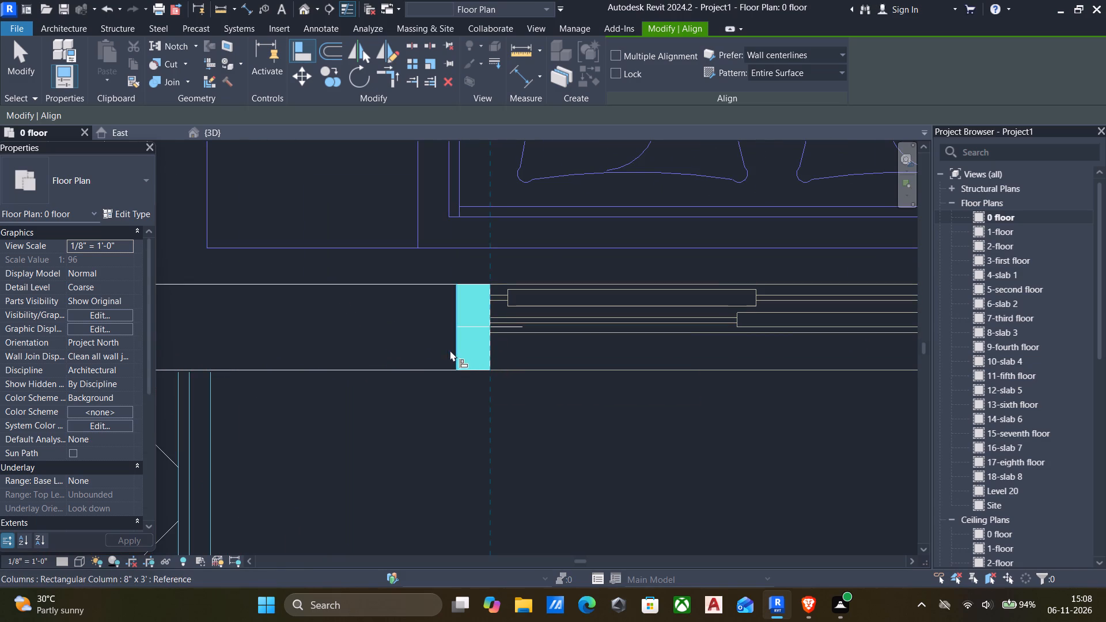
click(457, 351)
Align the 2' x 8" column at the 12'-3" x 15'-4½" bedroom's outer corner to the lavender mark's lower edge and balcony-side end.
scroll(457, 356, down, 6)
scroll(520, 380, down, 5)
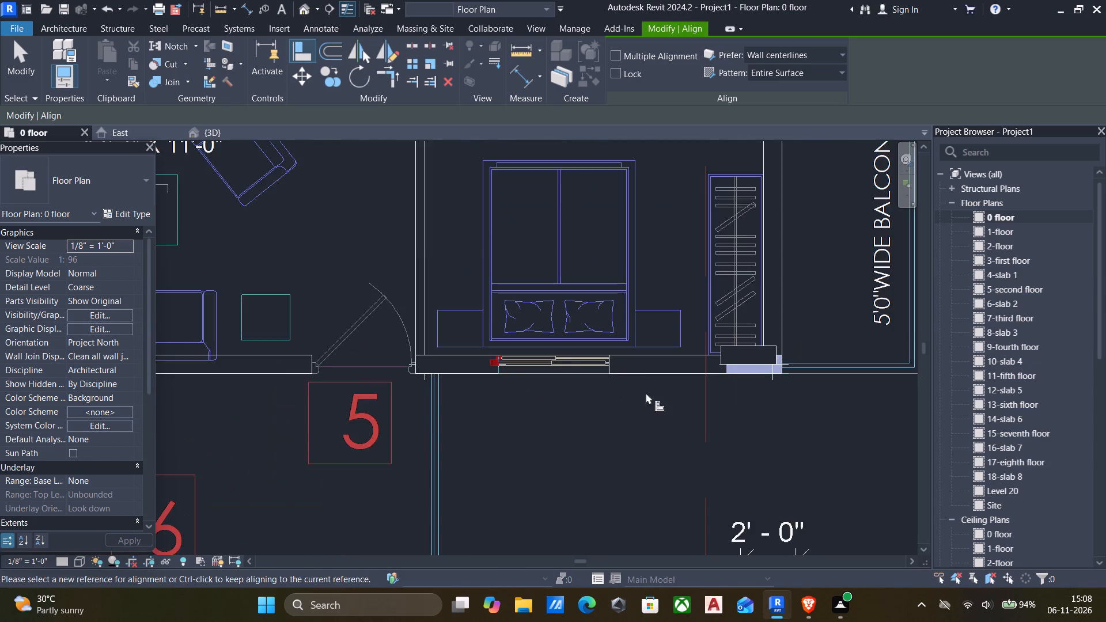
scroll(677, 398, down, 2)
middle_drag(681, 400, 361, 399)
scroll(361, 395, up, 6)
scroll(423, 373, up, 3)
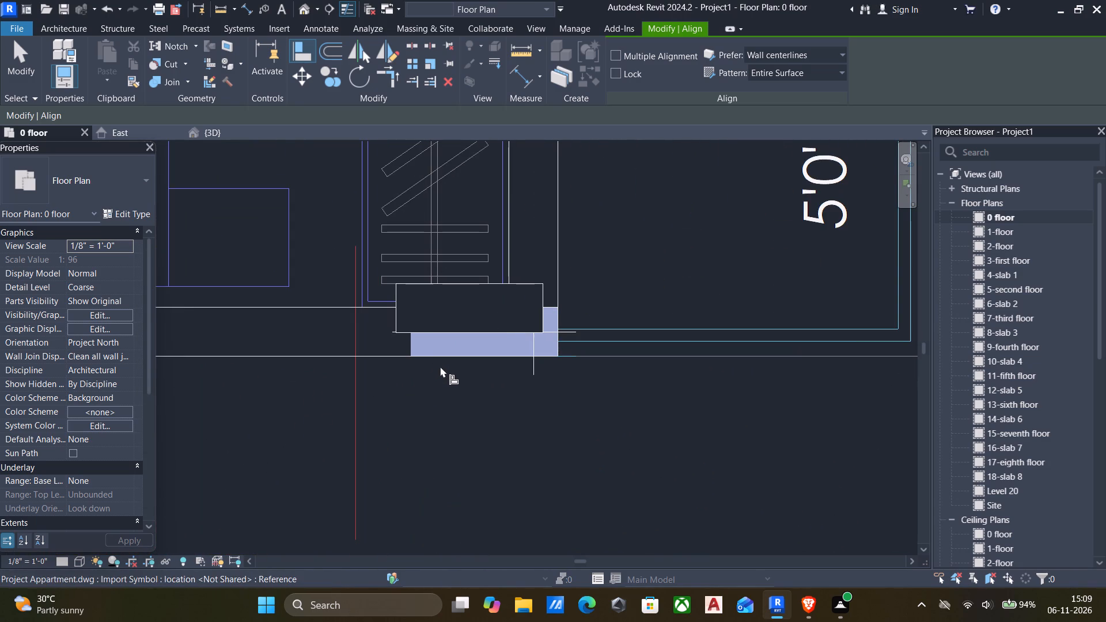
click(437, 356)
click(438, 335)
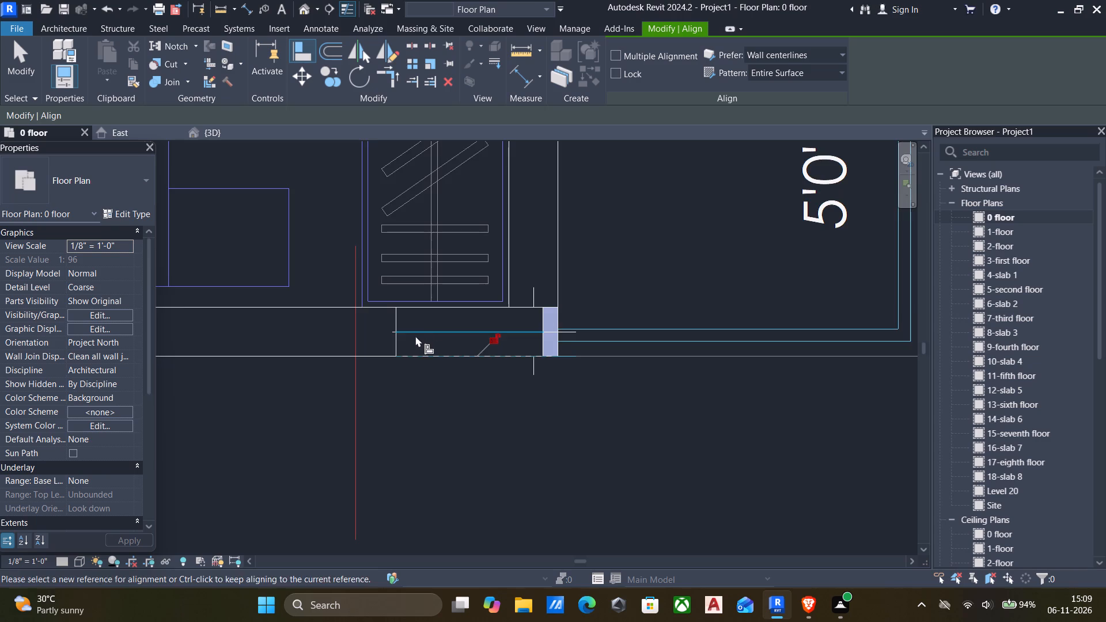
scroll(464, 347, up, 2)
click(573, 344)
click(555, 342)
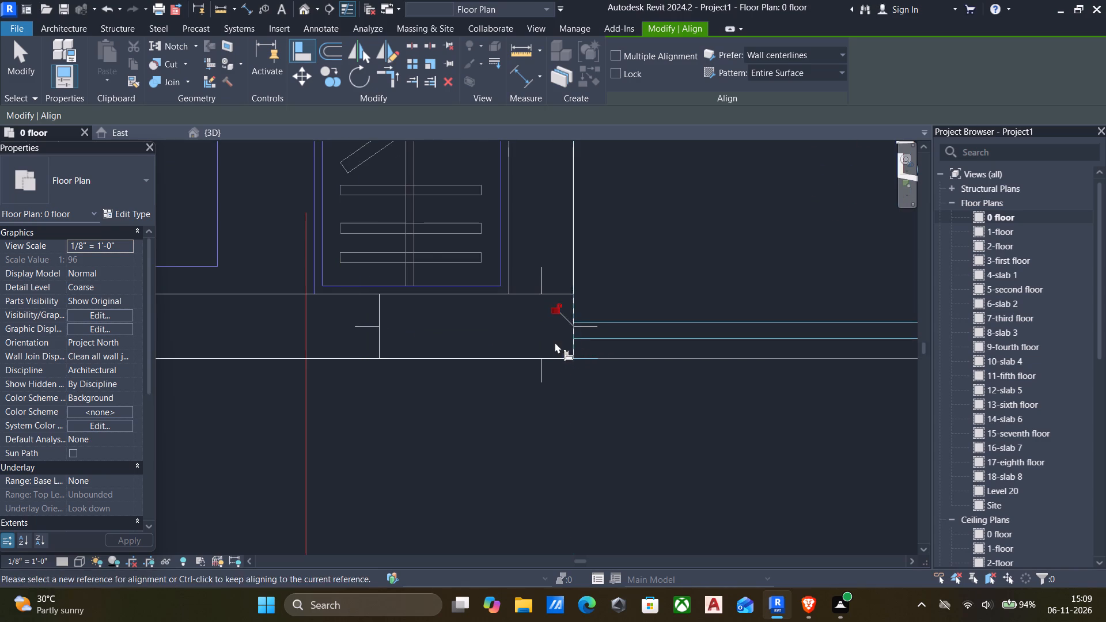
Align the 8" x 3' column between the 8'-3" x 5'-0" toilet and bedroom to the blue mark's bedroom-side edge and balcony-side end.
scroll(554, 344, down, 15)
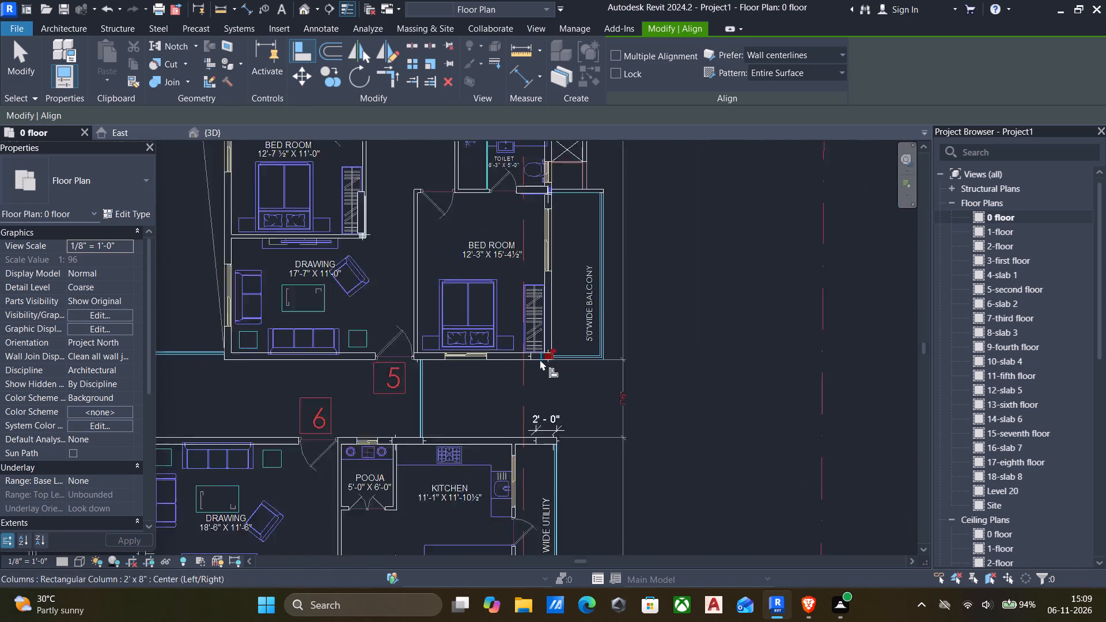
scroll(540, 359, down, 4)
middle_drag(542, 366, 618, 365)
middle_drag(475, 354, 484, 357)
middle_drag(484, 357, 486, 398)
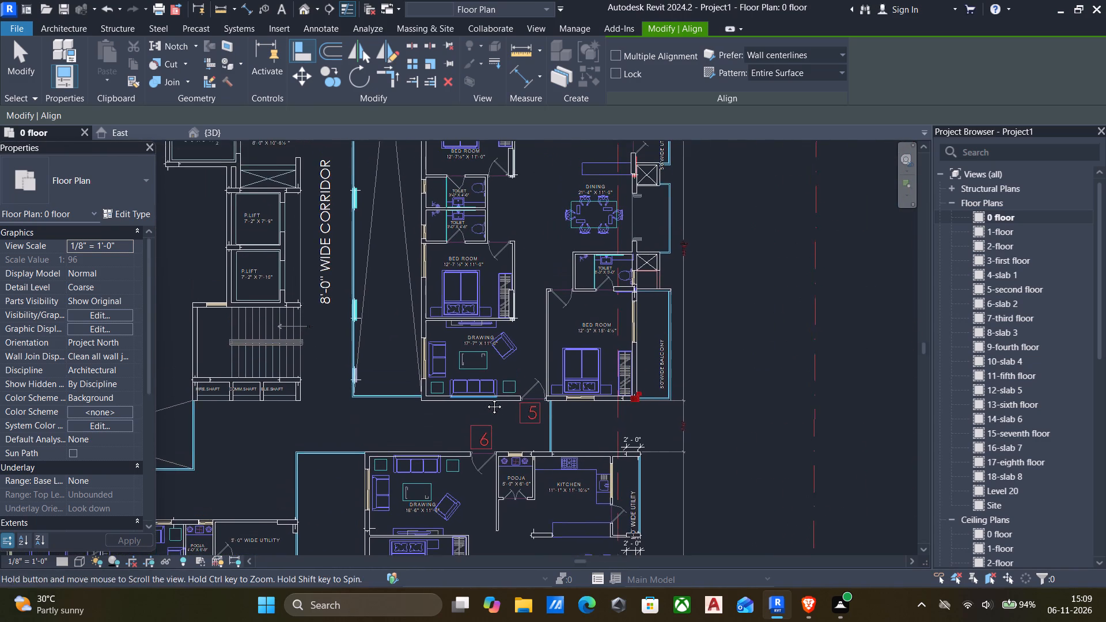
middle_drag(486, 398, 488, 402)
scroll(643, 312, up, 6)
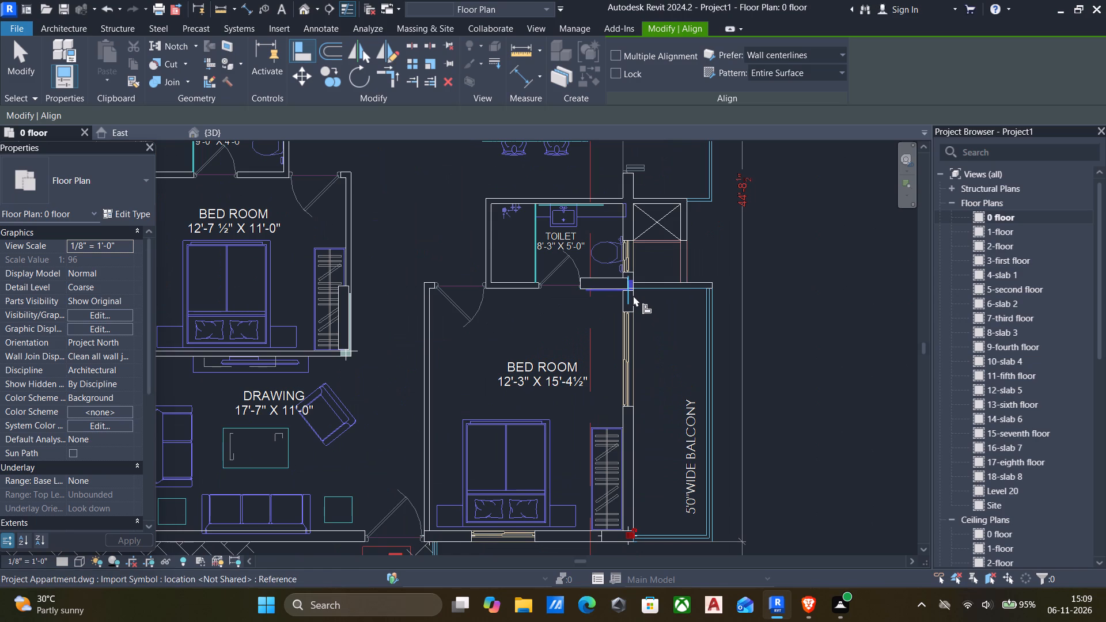
scroll(630, 297, up, 9)
click(571, 282)
scroll(567, 284, up, 2)
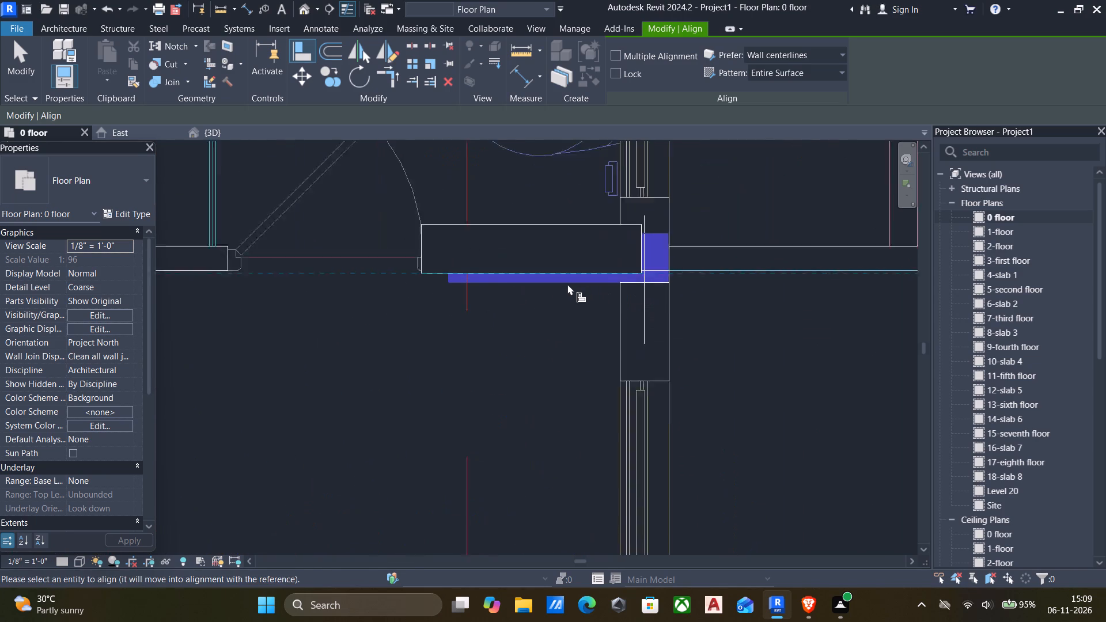
scroll(567, 284, up, 2)
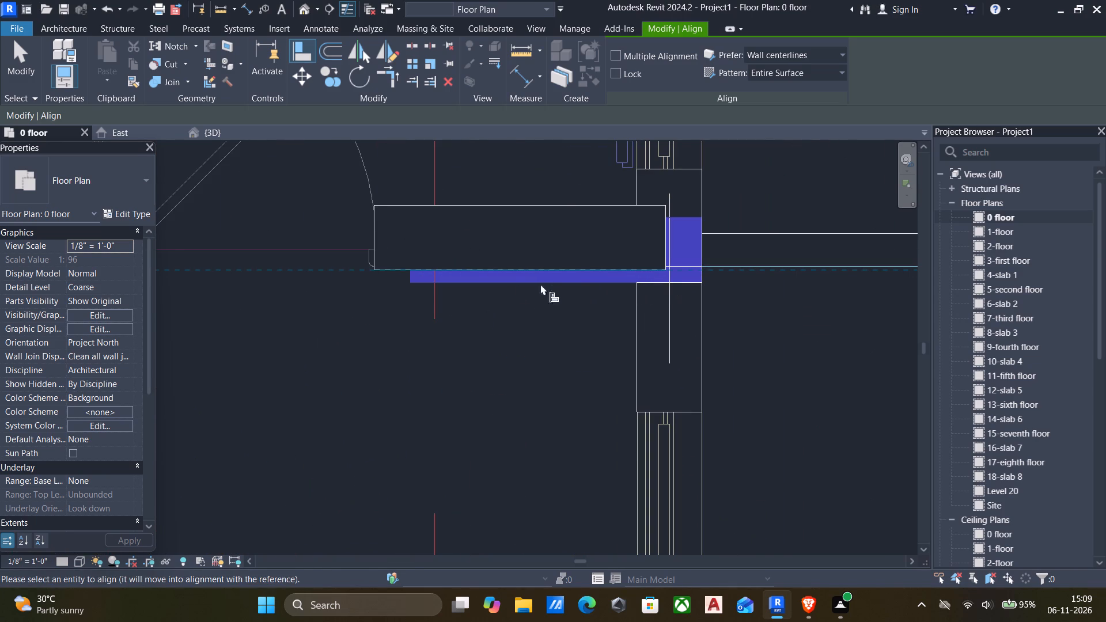
scroll(456, 287, up, 3)
click(483, 286)
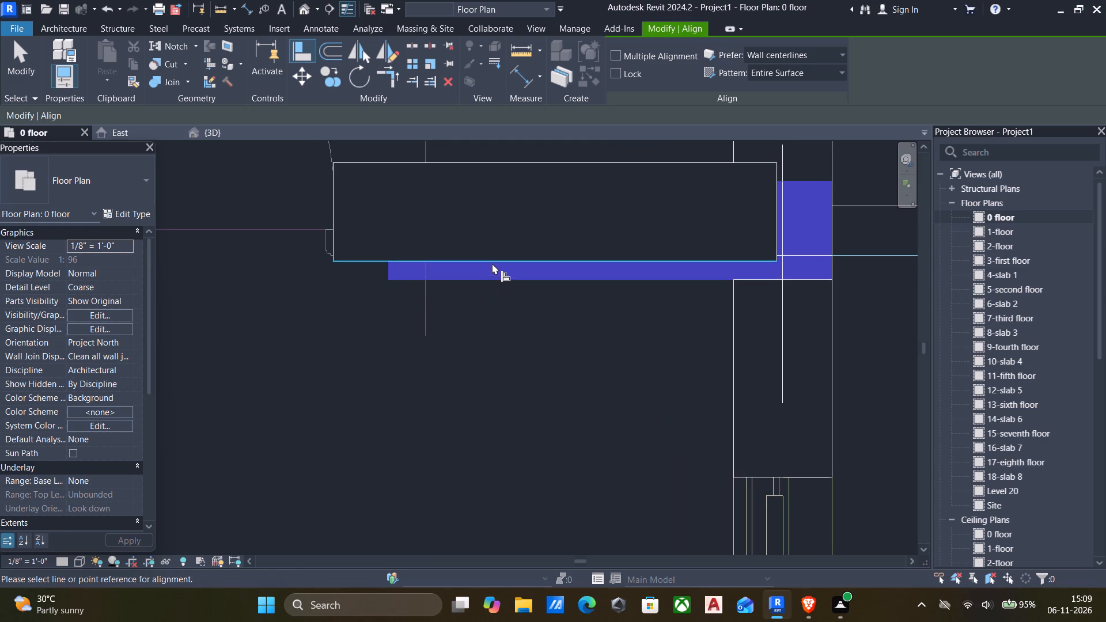
click(492, 263)
click(520, 280)
click(515, 281)
click(512, 261)
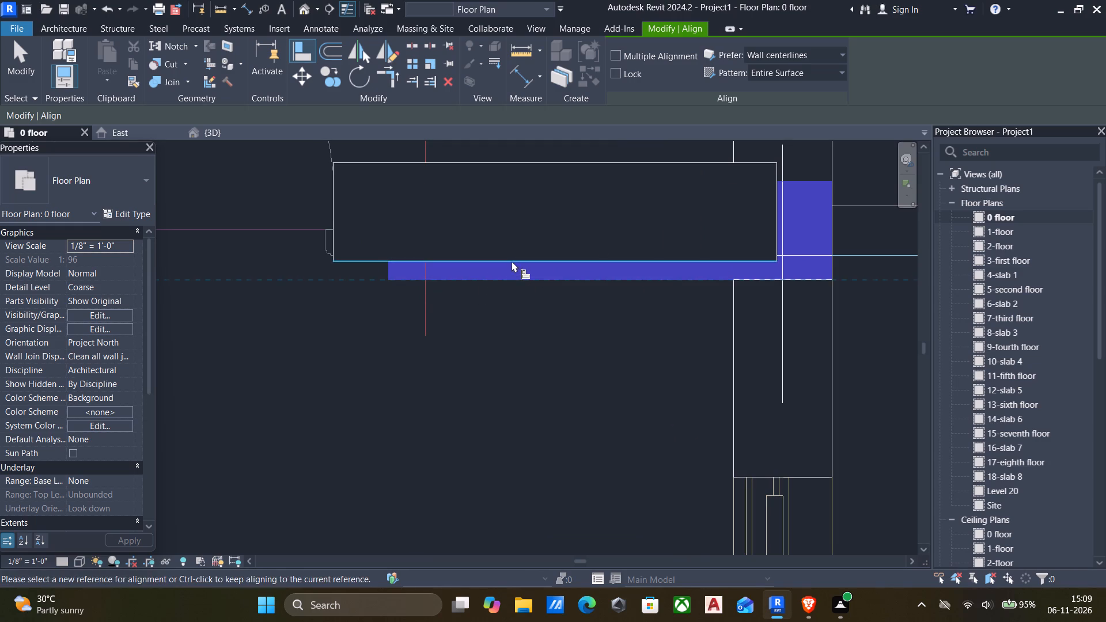
scroll(571, 263, down, 5)
scroll(704, 242, up, 10)
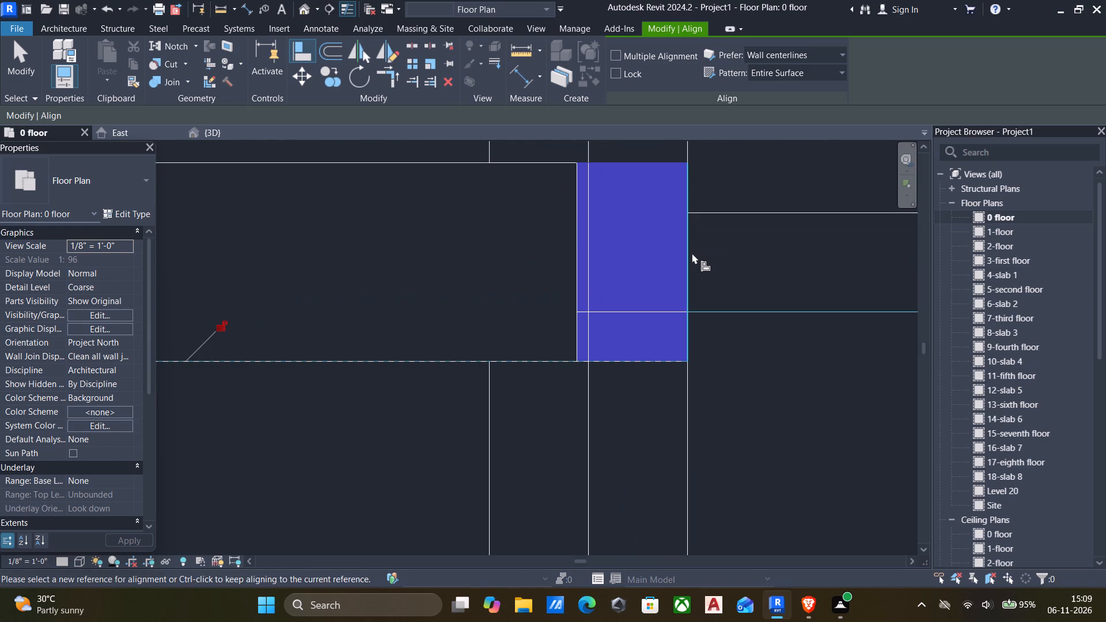
click(690, 253)
click(574, 251)
Align the vertical column at the 12'-7½" x 11'-0" bedroom's corner with the drawing room to the pale green mark's outer long edge and lower end.
scroll(569, 252, down, 7)
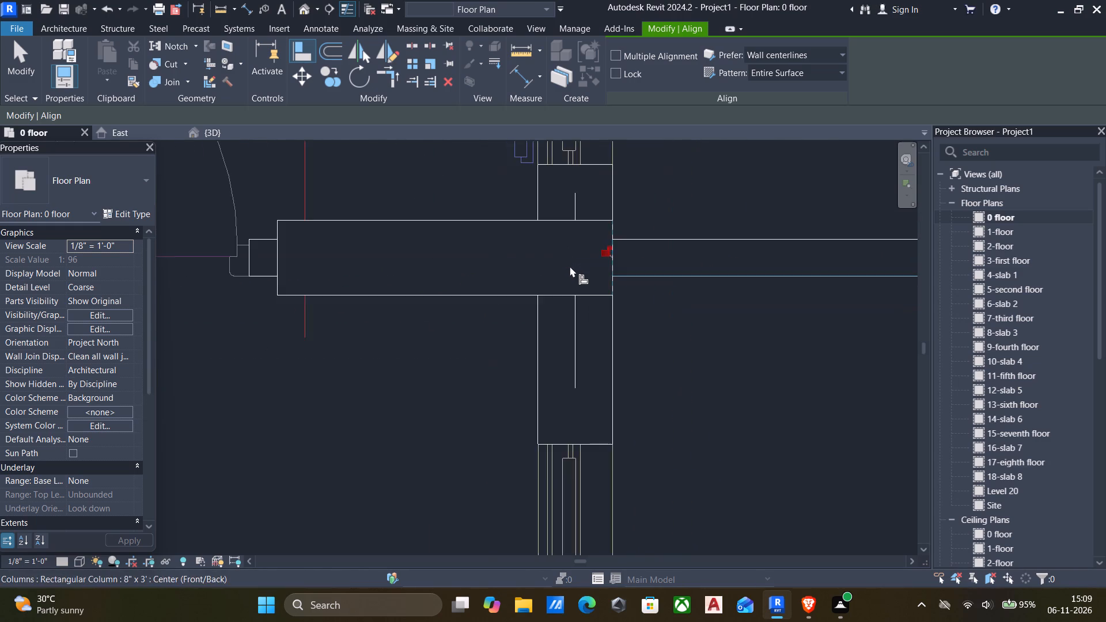
scroll(565, 264, down, 12)
middle_drag(557, 266, 661, 257)
scroll(628, 270, down, 3)
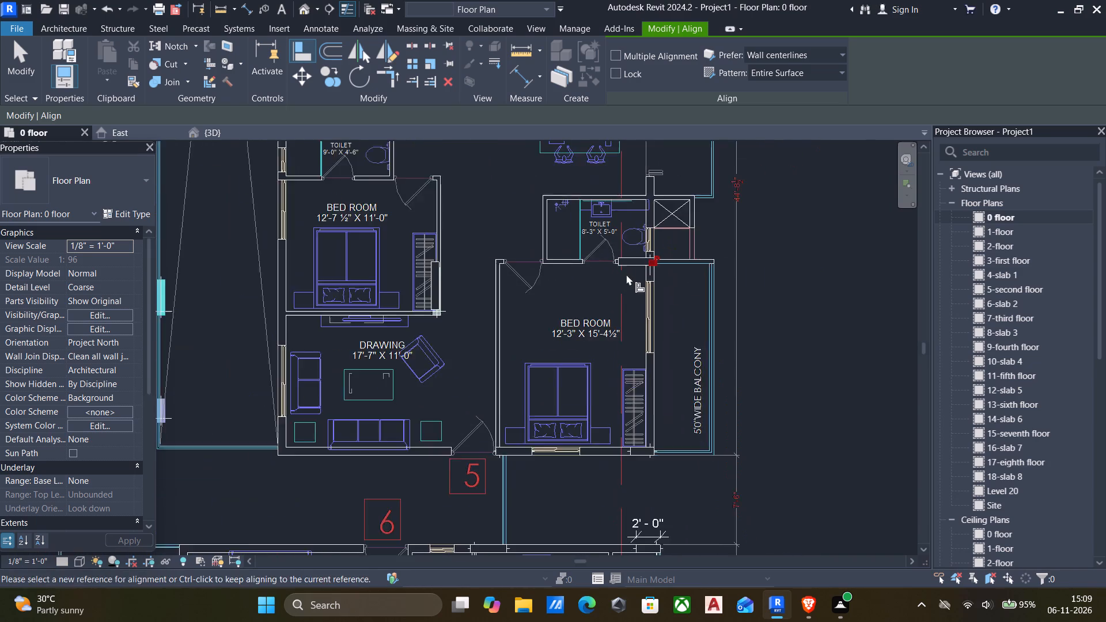
scroll(626, 274, down, 2)
scroll(434, 274, up, 1)
scroll(465, 309, up, 6)
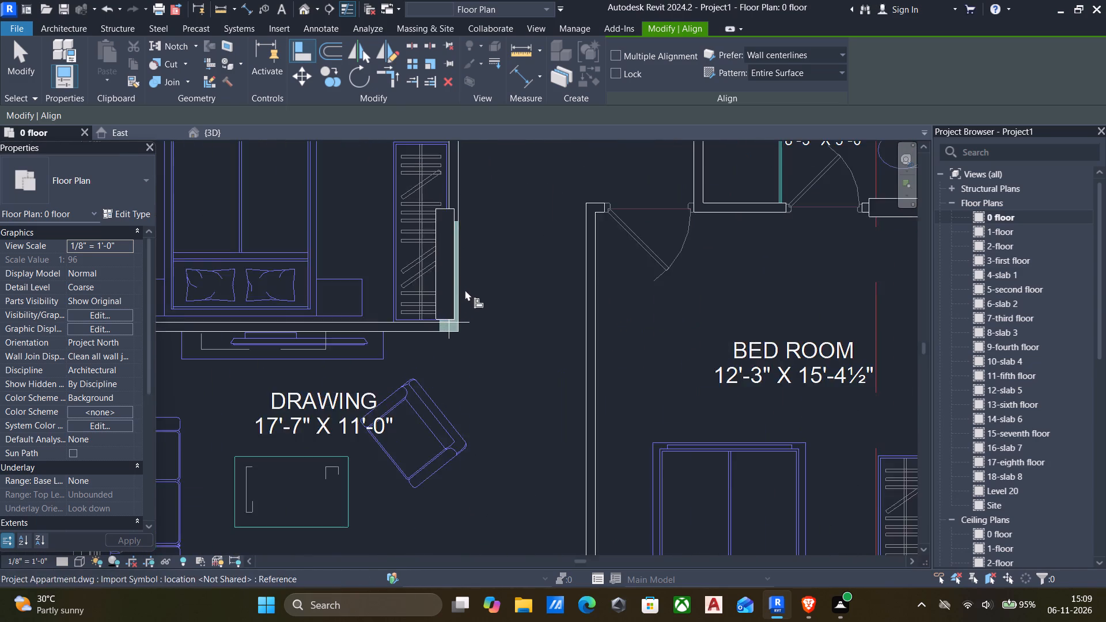
scroll(465, 290, up, 5)
click(453, 283)
click(448, 280)
scroll(441, 376, up, 4)
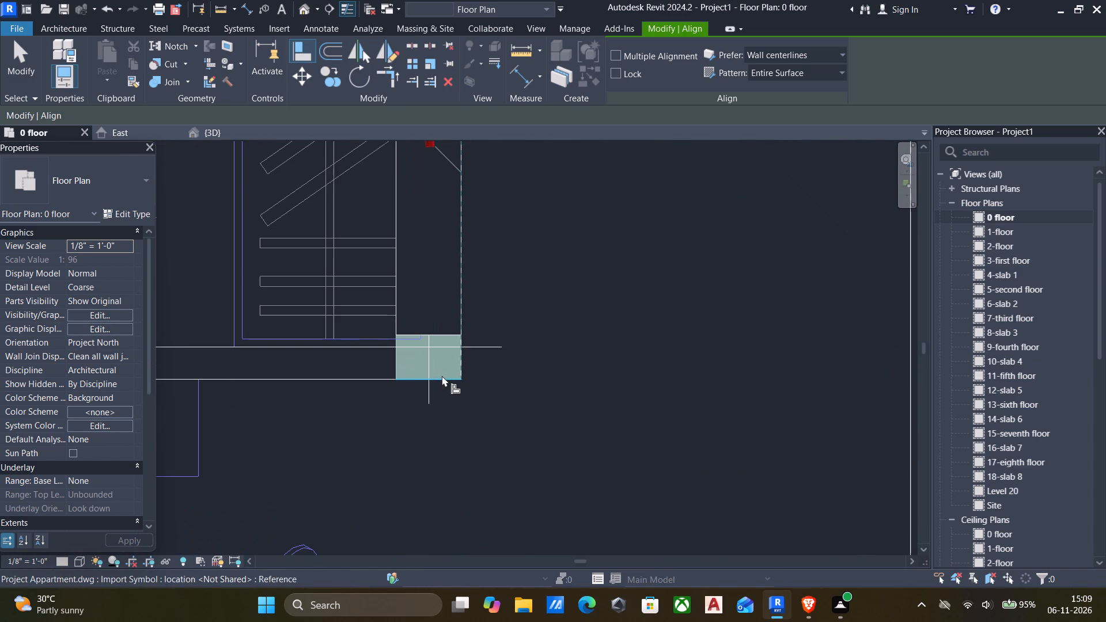
click(444, 377)
click(440, 336)
Align the 8" x 3' column in the bedroom's outer wall to the cyan mark's pooja-side end and room-side edge.
scroll(440, 336, down, 8)
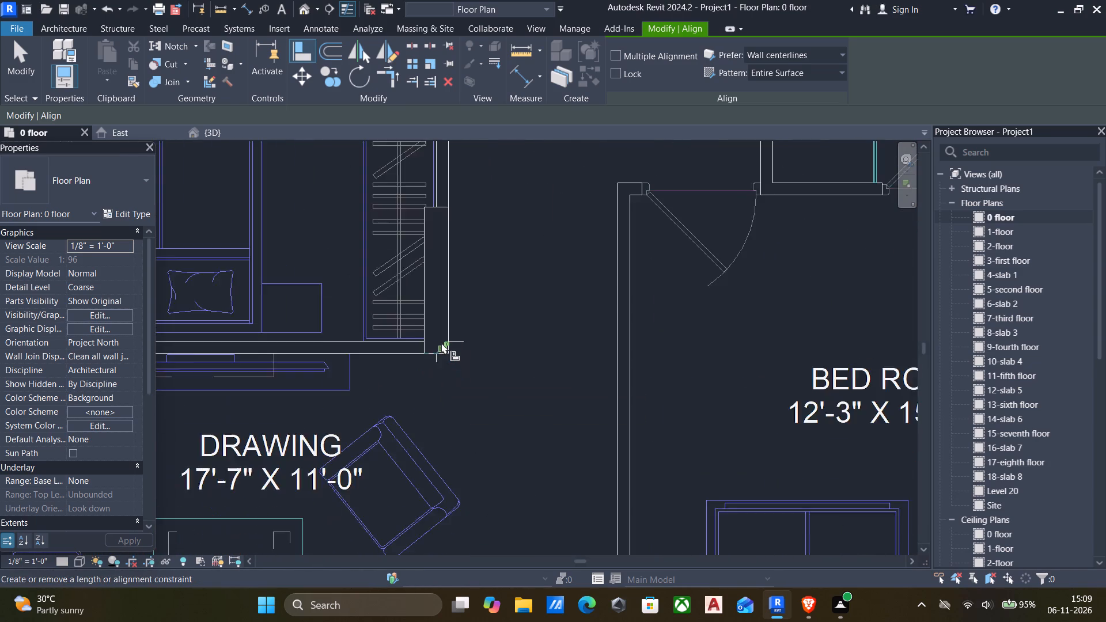
scroll(441, 343, down, 5)
middle_drag(441, 344, 513, 331)
scroll(484, 337, down, 3)
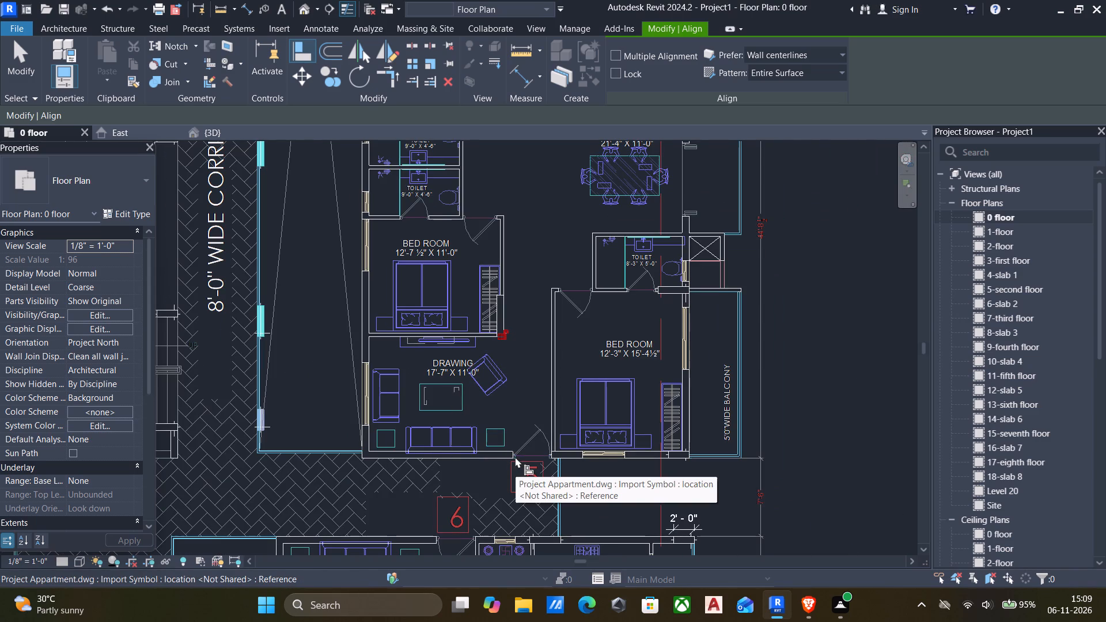
scroll(514, 451, down, 4)
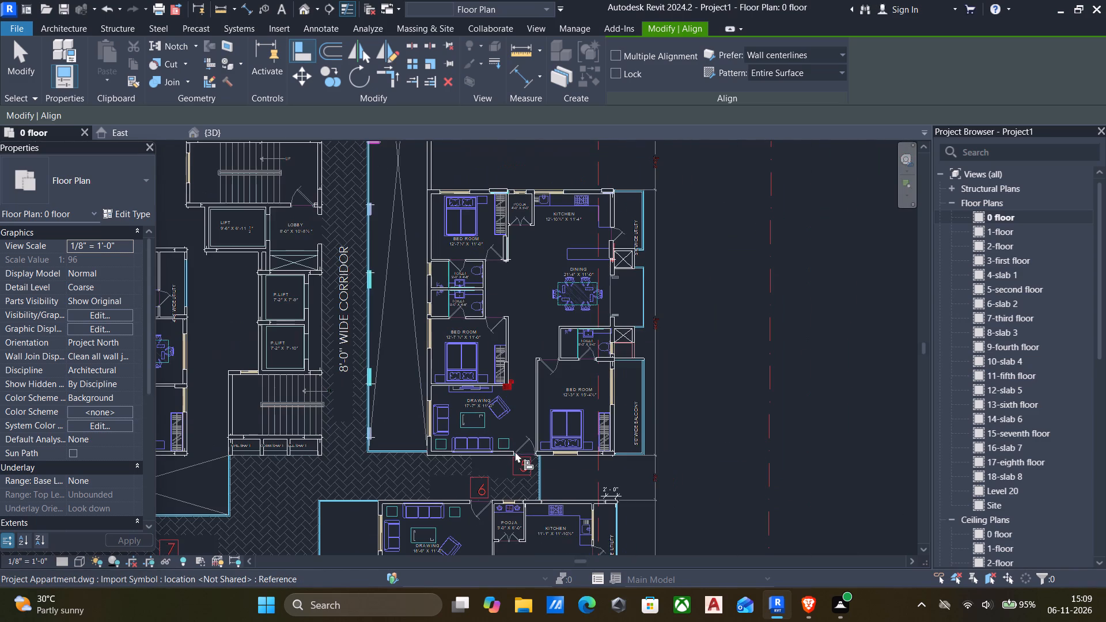
scroll(512, 450, down, 2)
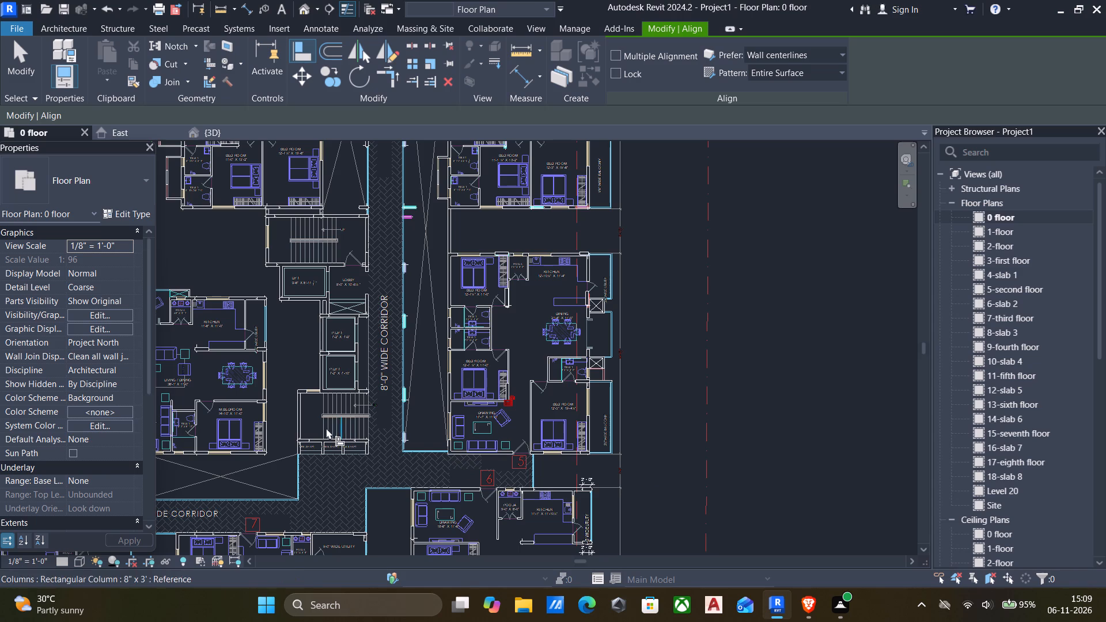
scroll(391, 422, down, 2)
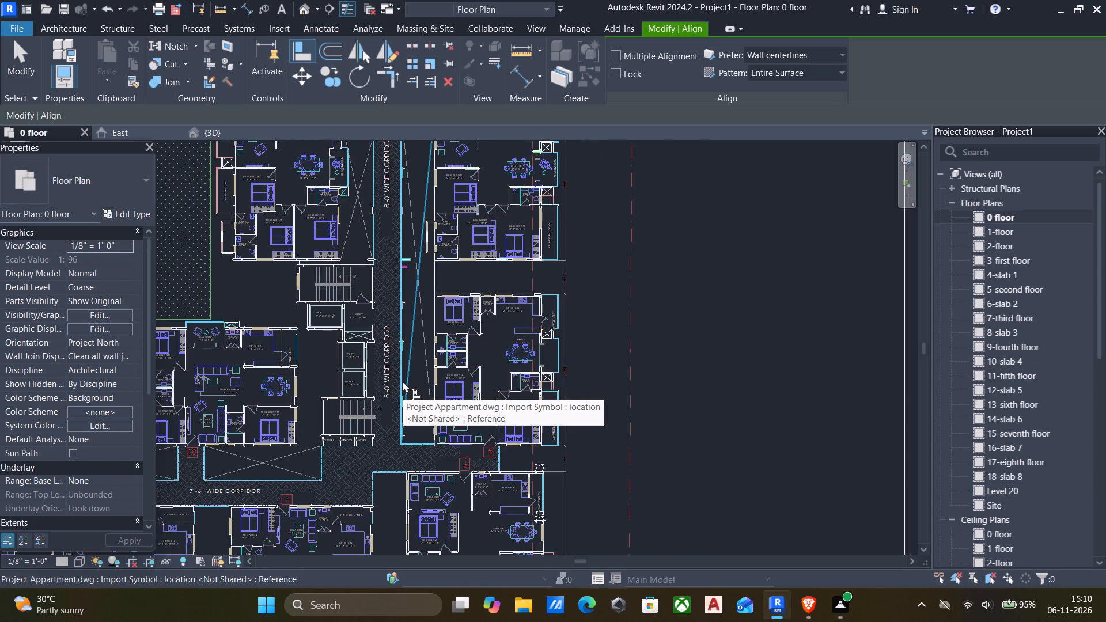
middle_drag(404, 377, 434, 443)
scroll(453, 437, down, 1)
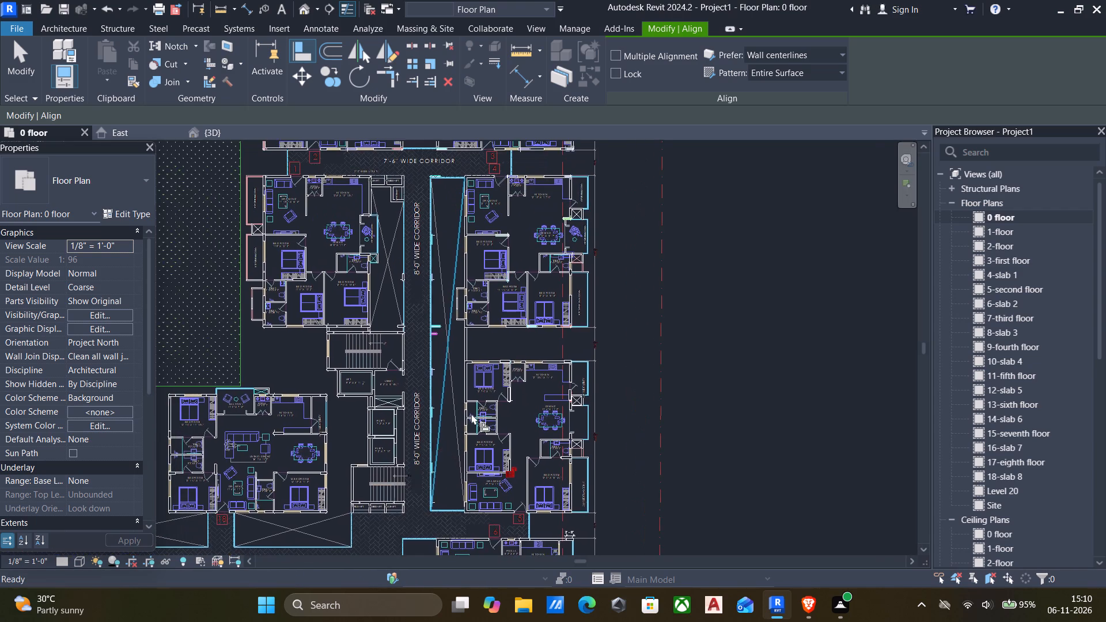
scroll(479, 367, up, 5)
scroll(533, 380, up, 11)
scroll(482, 381, up, 5)
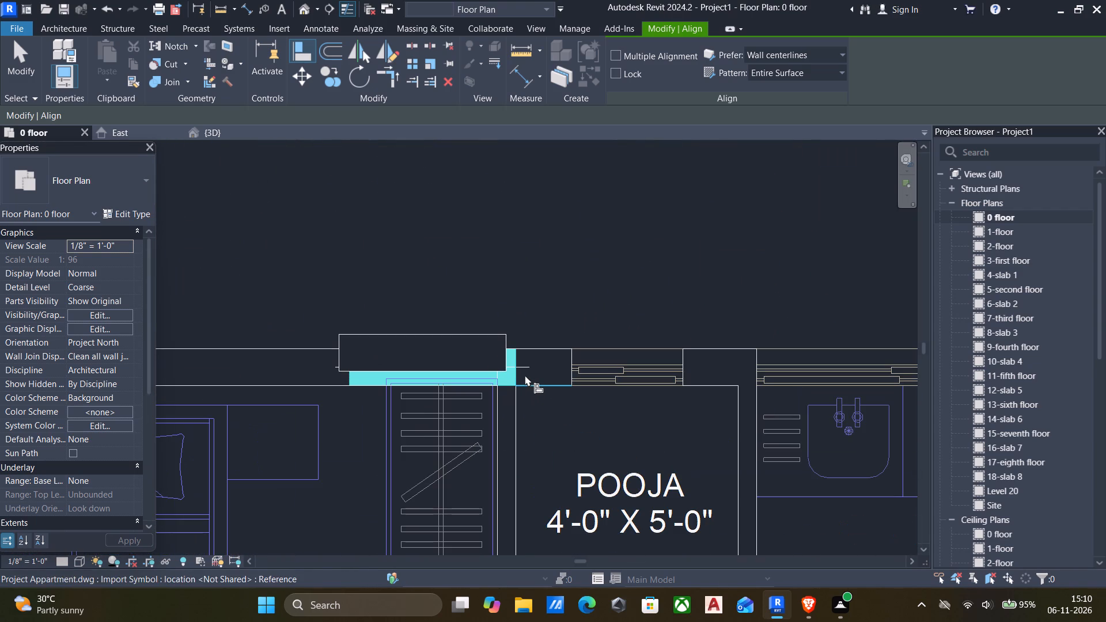
scroll(516, 374, up, 5)
click(517, 376)
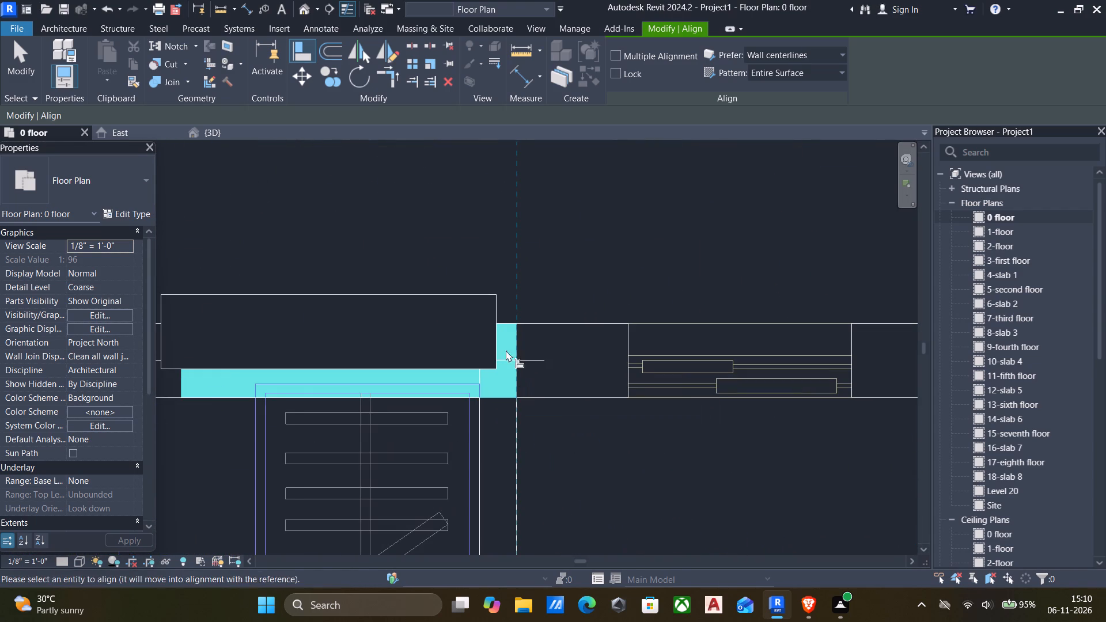
click(497, 342)
scroll(507, 400, up, 4)
click(497, 395)
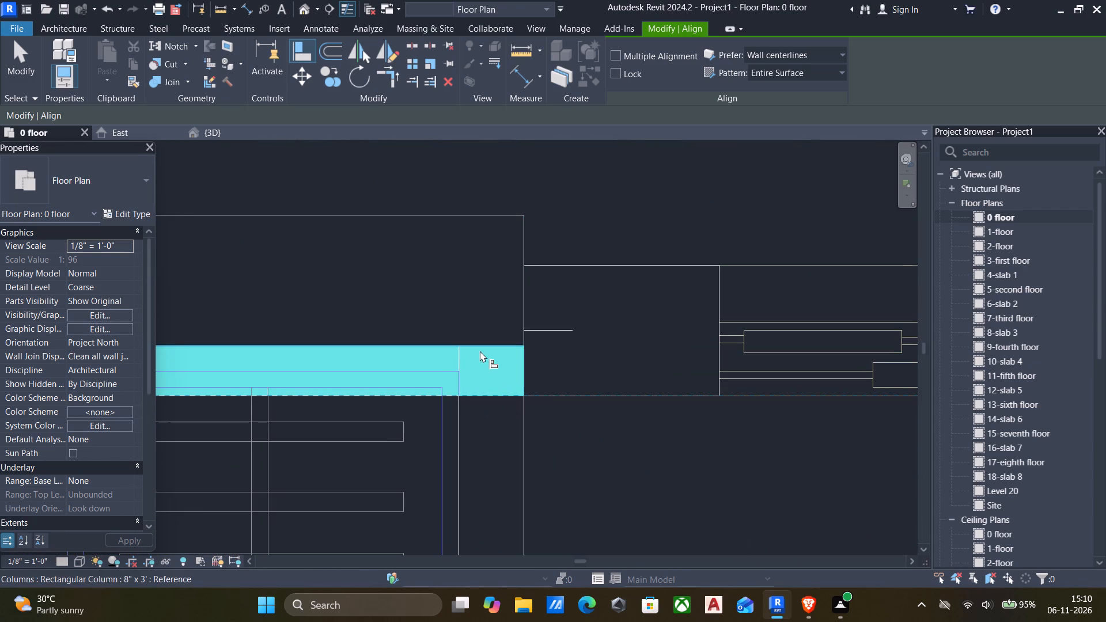
click(480, 351)
Align the 2' x 8" column at the 12'-10½" x 11'-4" kitchen's outer corner to the lavender mark's room-side edge and utility-side end.
scroll(494, 371, down, 7)
scroll(560, 402, down, 5)
middle_drag(560, 402, 433, 354)
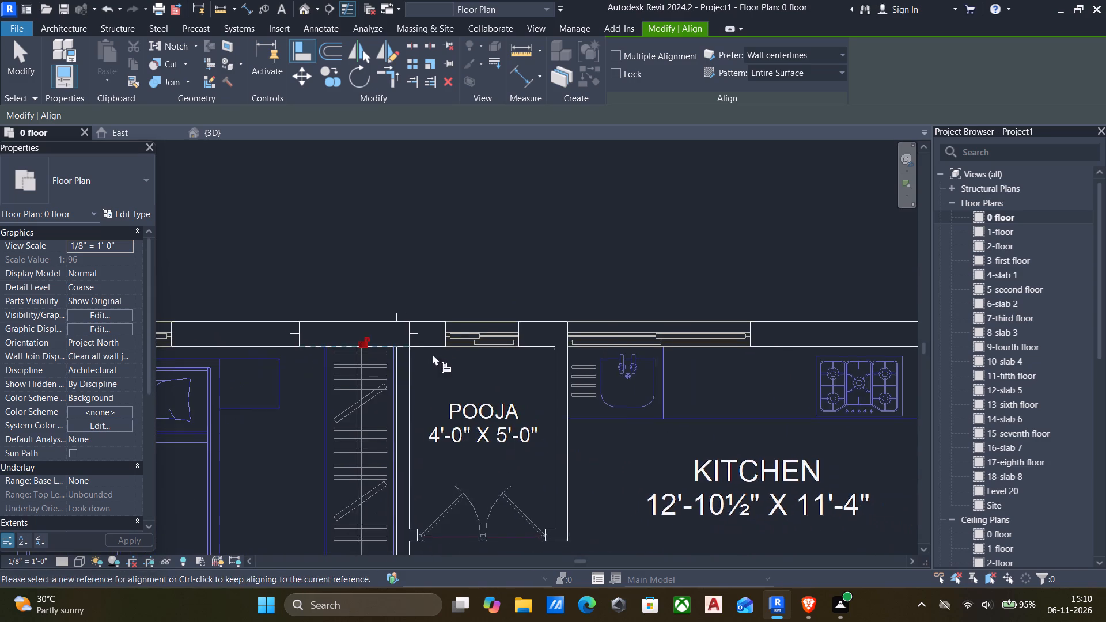
scroll(533, 369, up, 1)
scroll(594, 368, down, 6)
middle_drag(607, 373, 465, 357)
scroll(673, 369, up, 7)
scroll(551, 334, up, 6)
click(668, 303)
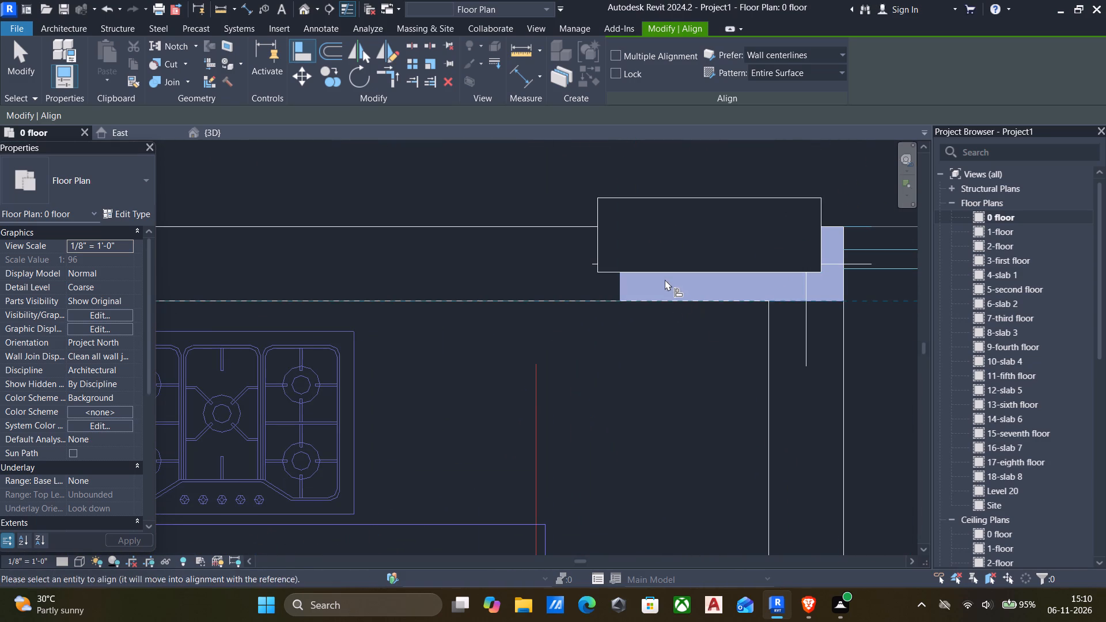
click(662, 275)
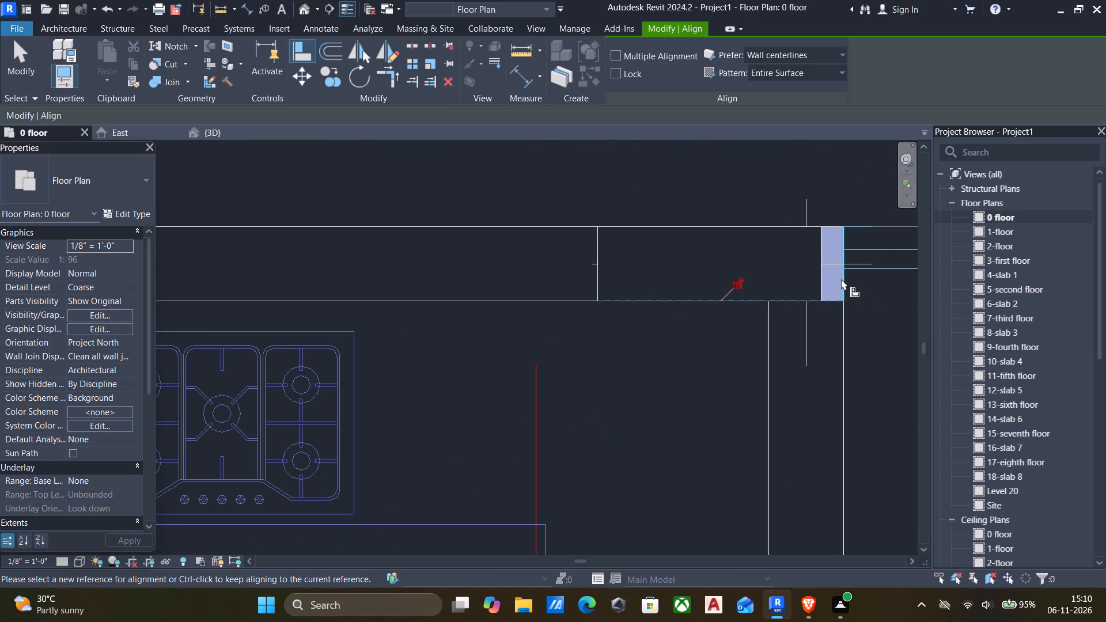
click(846, 281)
click(823, 279)
Align the vertical column in the outer wall beside the utility shaft to the red mark's shaft-side edge and dining-side end.
scroll(817, 287, down, 6)
middle_drag(813, 304, 725, 307)
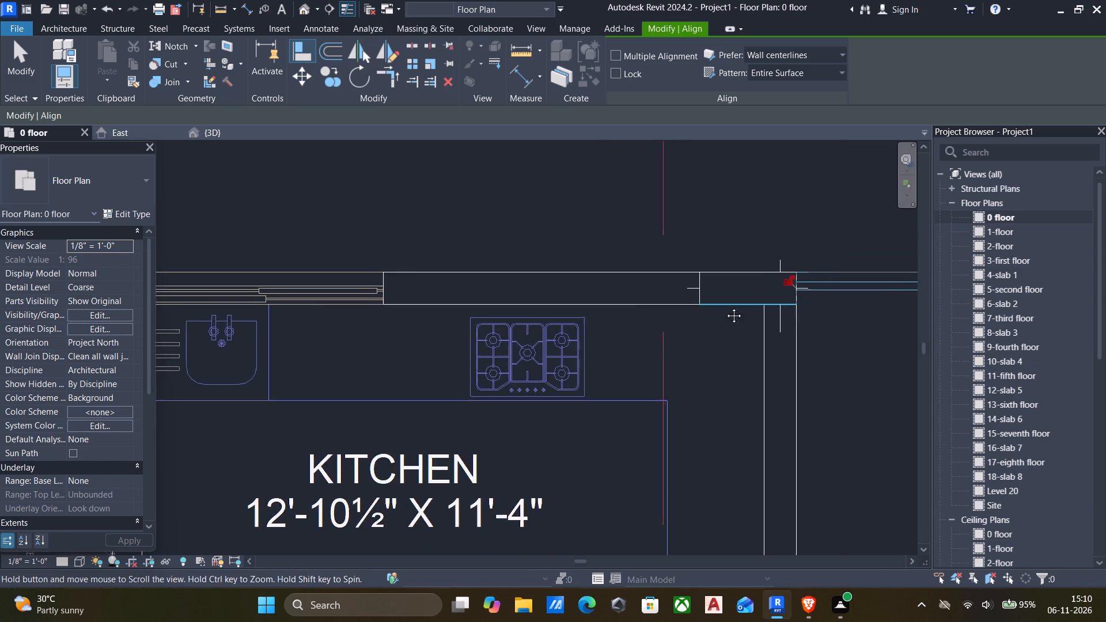
middle_drag(725, 307, 574, 297)
scroll(586, 309, down, 6)
middle_drag(606, 339, 620, 242)
middle_drag(614, 441, 616, 401)
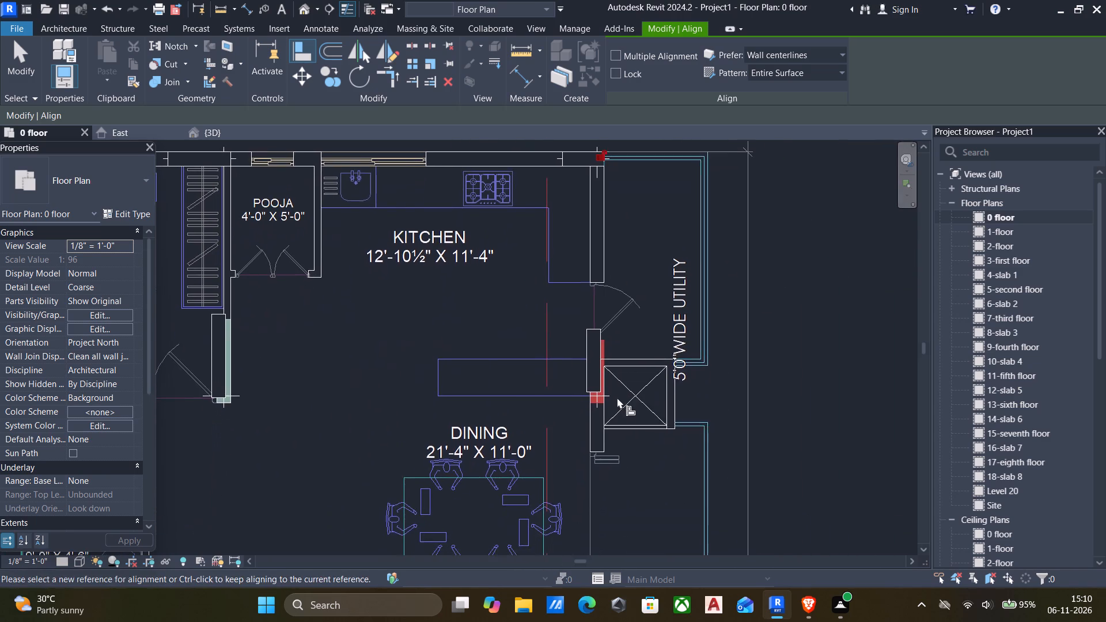
scroll(617, 390, up, 7)
click(584, 275)
click(574, 275)
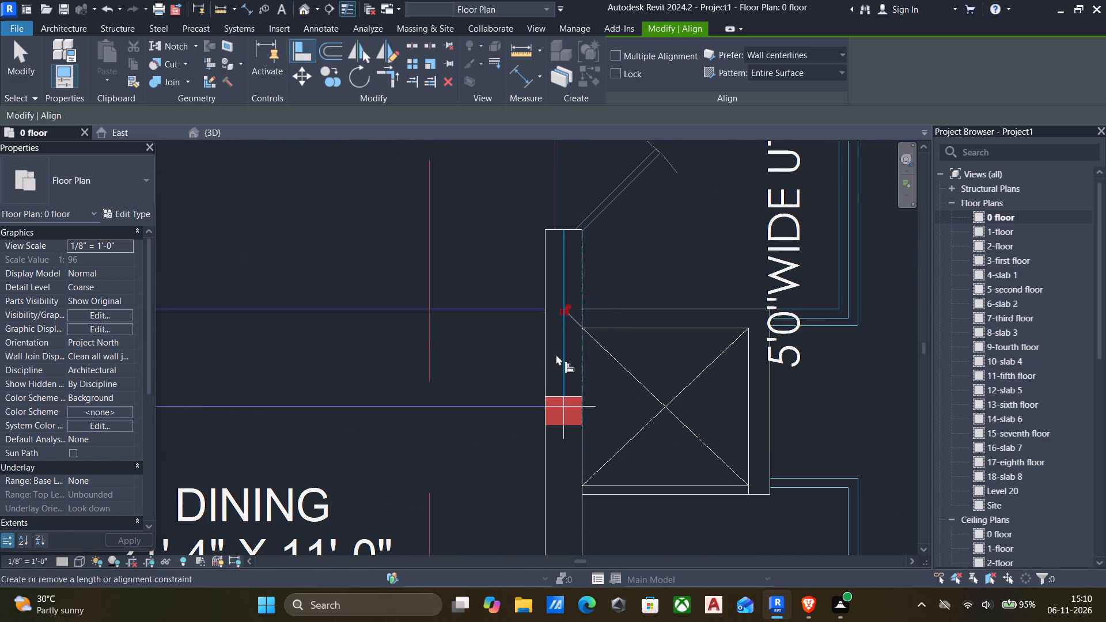
scroll(555, 401, up, 5)
drag(558, 441, 558, 433)
click(564, 389)
scroll(551, 399, down, 7)
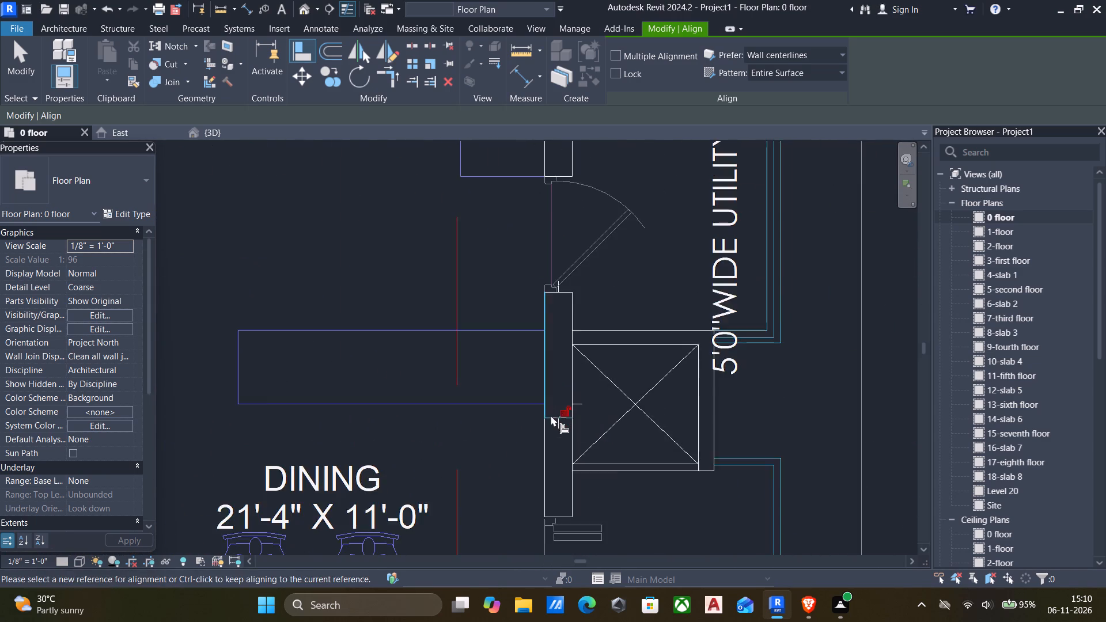
Align the 8" x 4' column beside the 12'-7½" x 11'-0" bedroom's door to the pale mark's dining-side edge and lower end.
scroll(551, 420, down, 6)
middle_drag(550, 423, 626, 363)
scroll(569, 373, down, 5)
scroll(484, 350, up, 8)
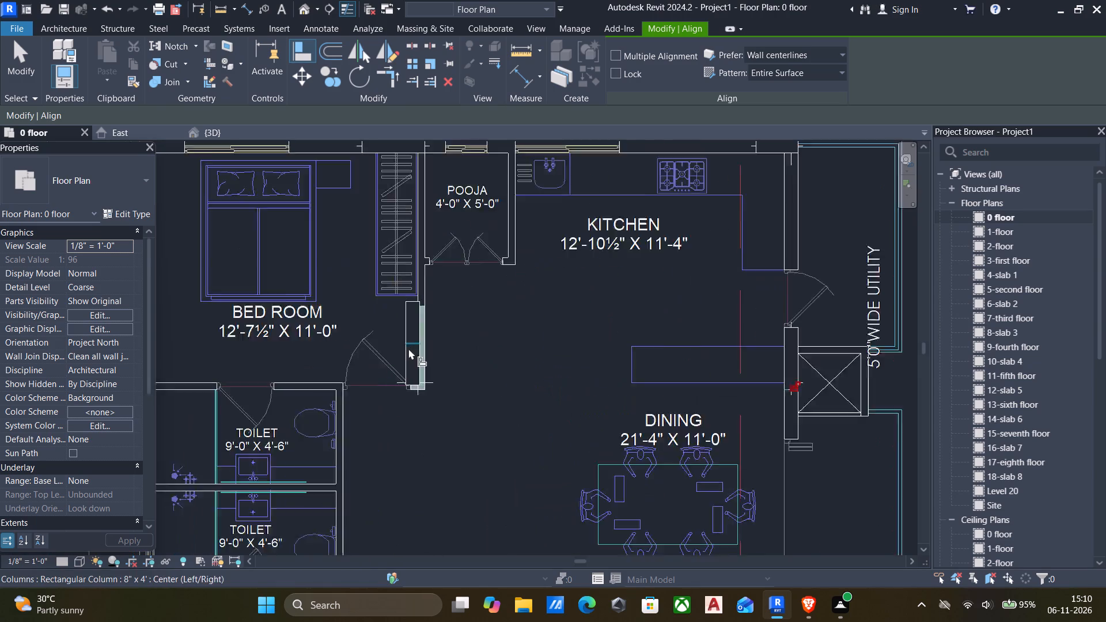
scroll(408, 348, up, 2)
click(438, 344)
click(429, 340)
scroll(382, 418, up, 4)
scroll(469, 421, up, 4)
click(465, 422)
click(459, 396)
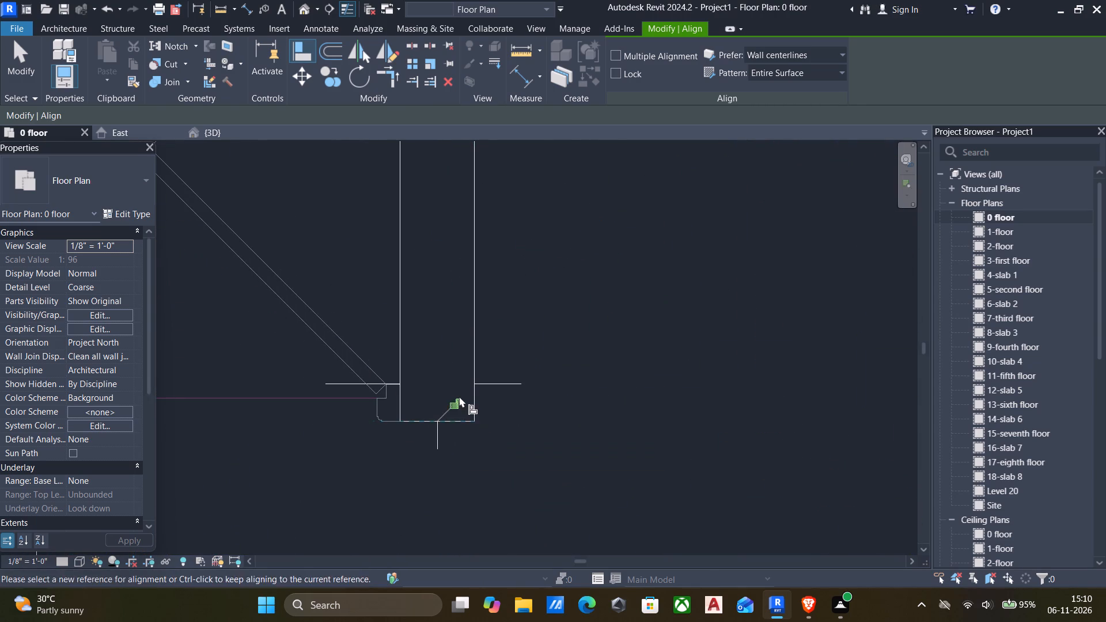
Examine the column positions in this apartment and survey the neighbouring units around the corridors for marks still needing columns.
scroll(459, 401, down, 7)
middle_drag(463, 408, 601, 397)
scroll(571, 393, down, 7)
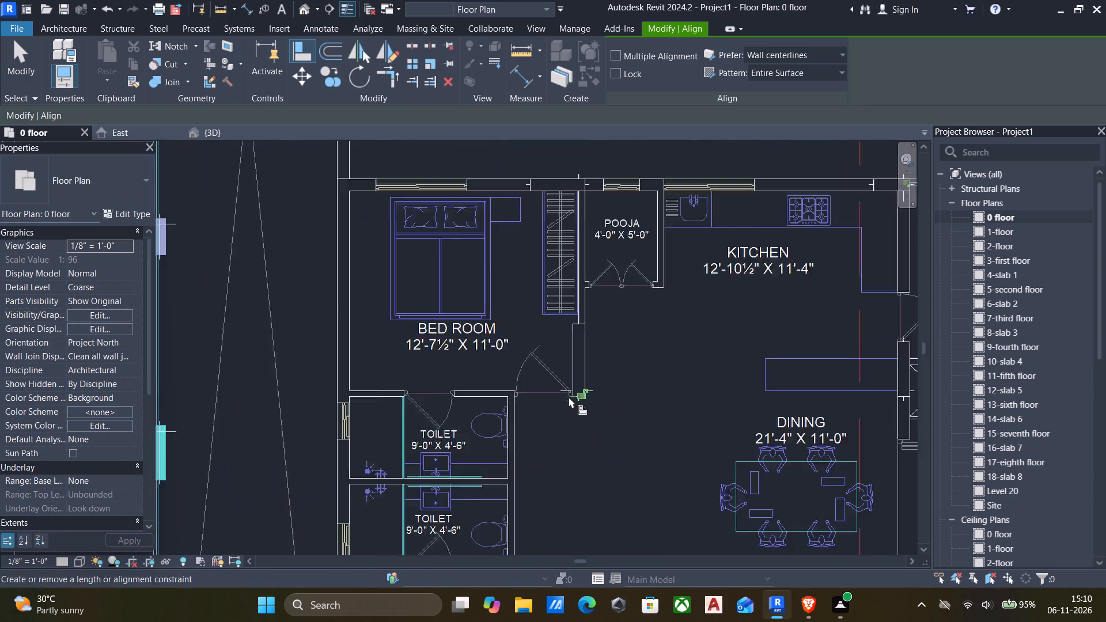
middle_drag(568, 397, 628, 343)
middle_drag(599, 384, 630, 337)
scroll(510, 355, down, 5)
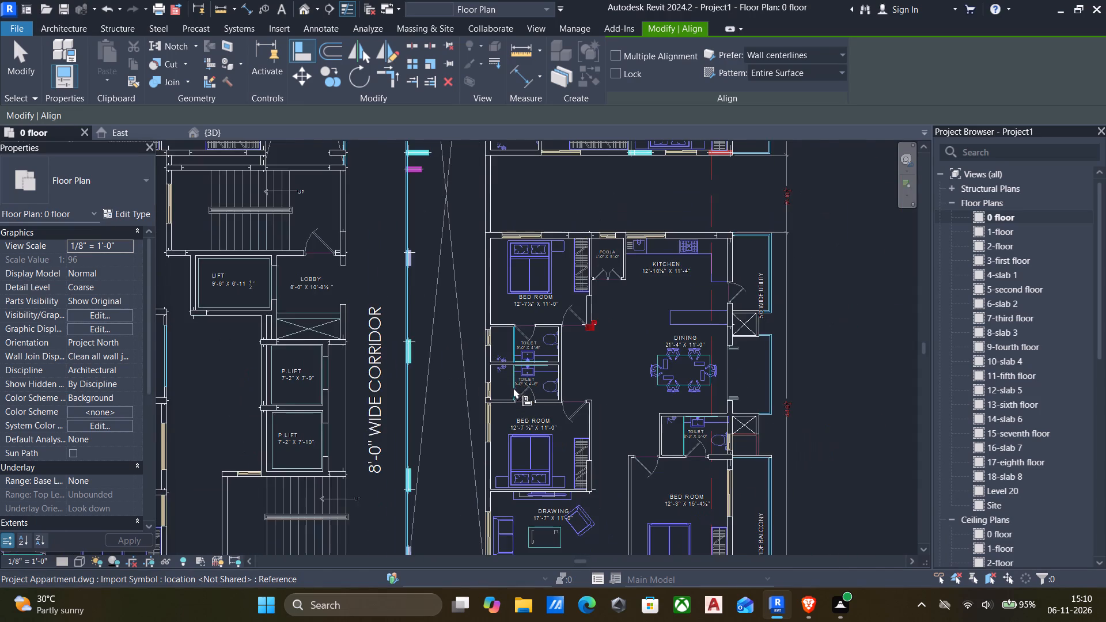
scroll(514, 412, down, 1)
middle_drag(525, 405, 536, 345)
scroll(710, 367, up, 8)
scroll(703, 366, down, 2)
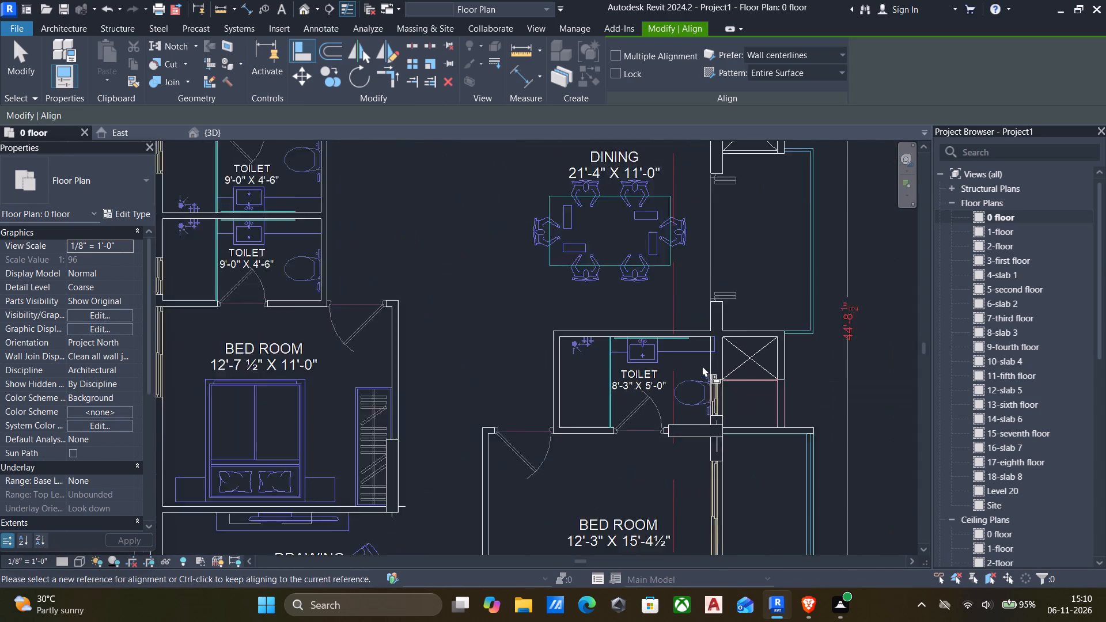
scroll(702, 366, down, 6)
middle_drag(686, 380, 726, 313)
scroll(687, 418, up, 5)
scroll(671, 405, down, 6)
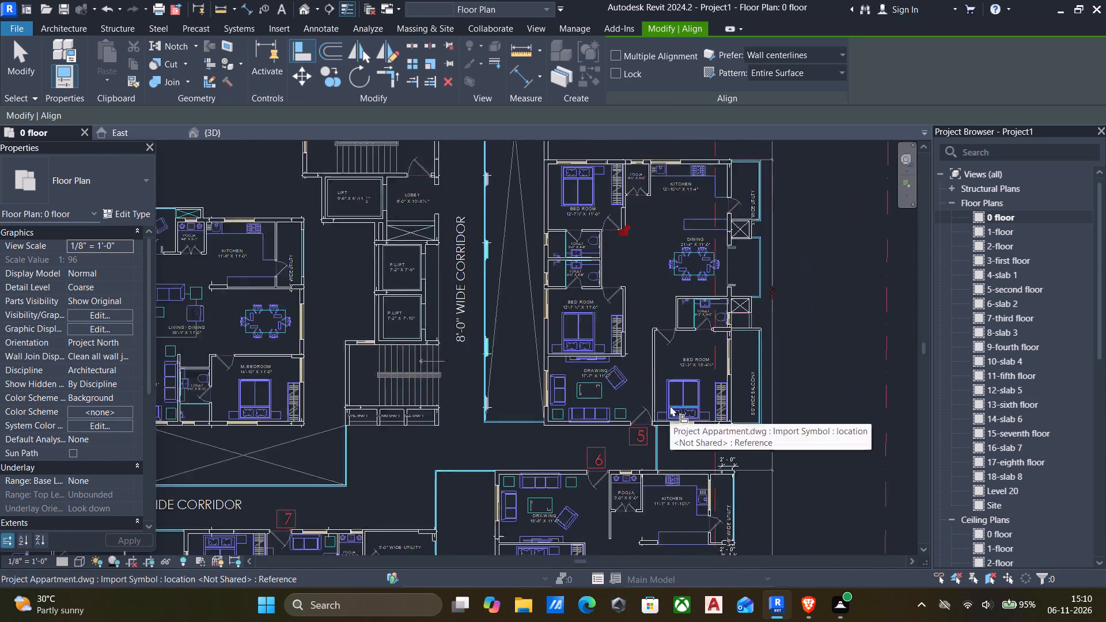
scroll(670, 405, down, 1)
middle_drag(672, 404, 904, 397)
scroll(907, 397, up, 1)
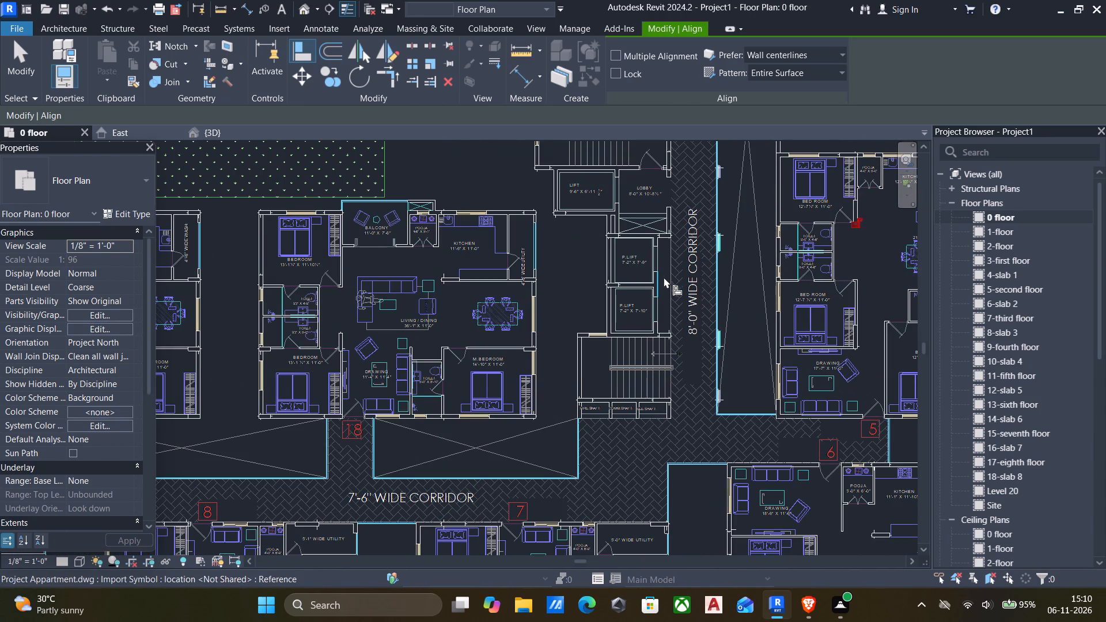
scroll(665, 288, down, 2)
scroll(665, 301, up, 4)
scroll(664, 320, down, 6)
middle_drag(661, 323, 619, 446)
middle_drag(726, 329, 690, 387)
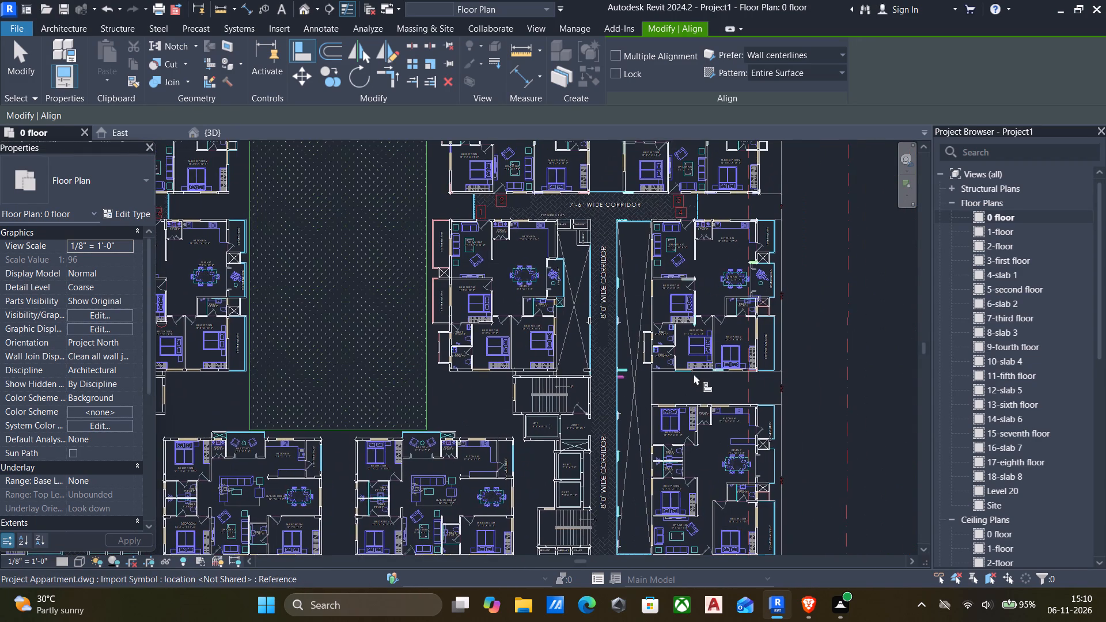
scroll(691, 366, down, 3)
scroll(632, 336, up, 4)
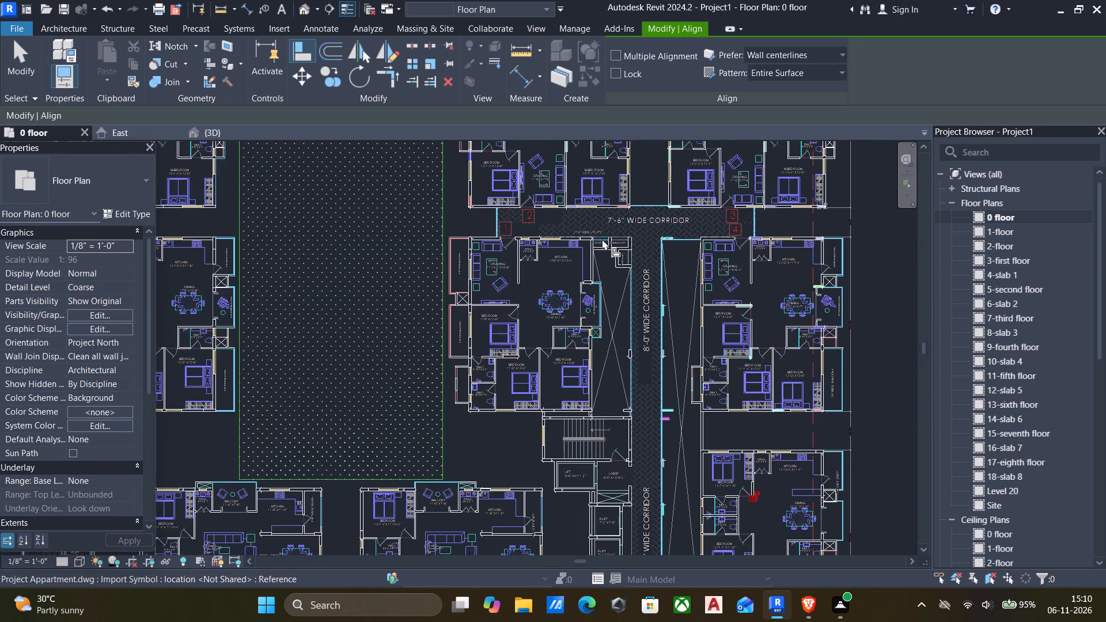
scroll(554, 235, up, 5)
scroll(612, 238, up, 3)
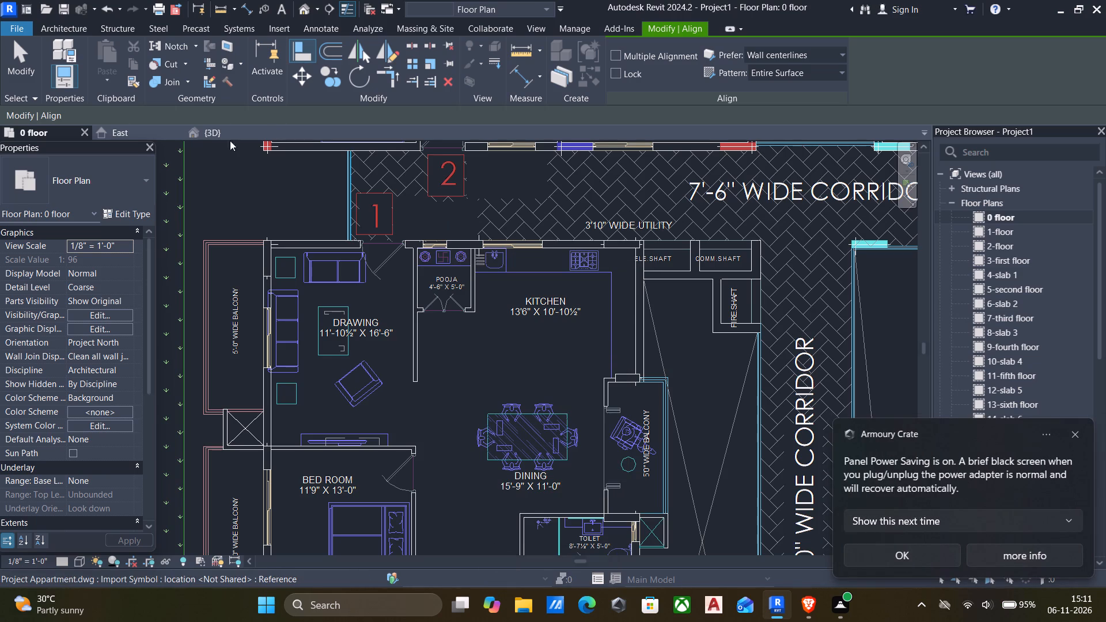
scroll(608, 310, down, 8)
middle_drag(608, 311, 488, 276)
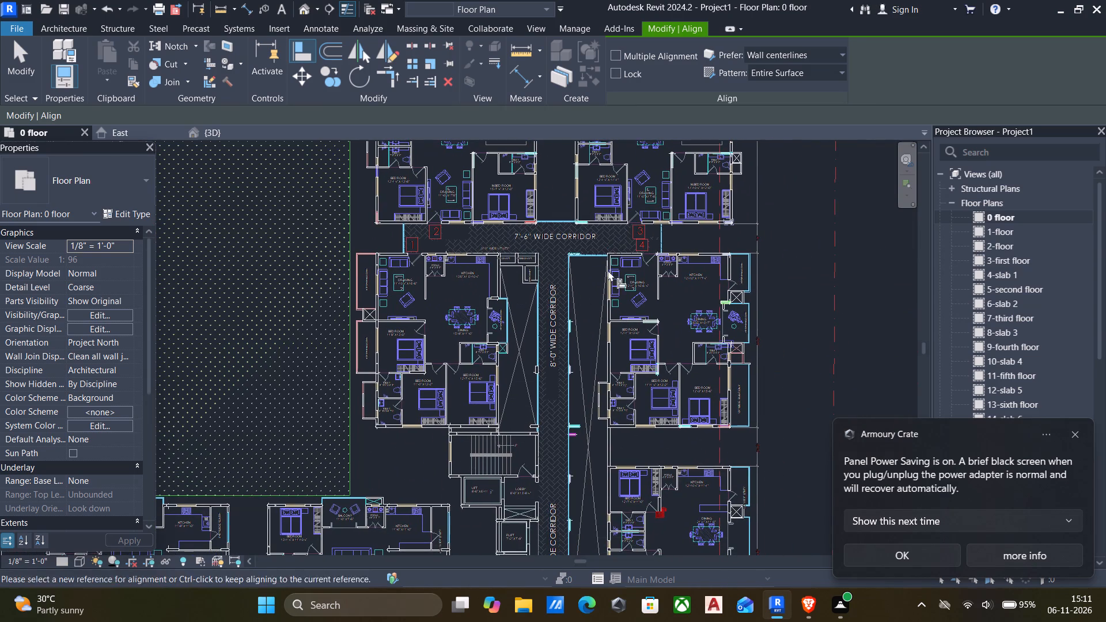
scroll(630, 261, up, 7)
scroll(735, 248, up, 5)
scroll(719, 245, down, 8)
middle_drag(715, 248, 533, 237)
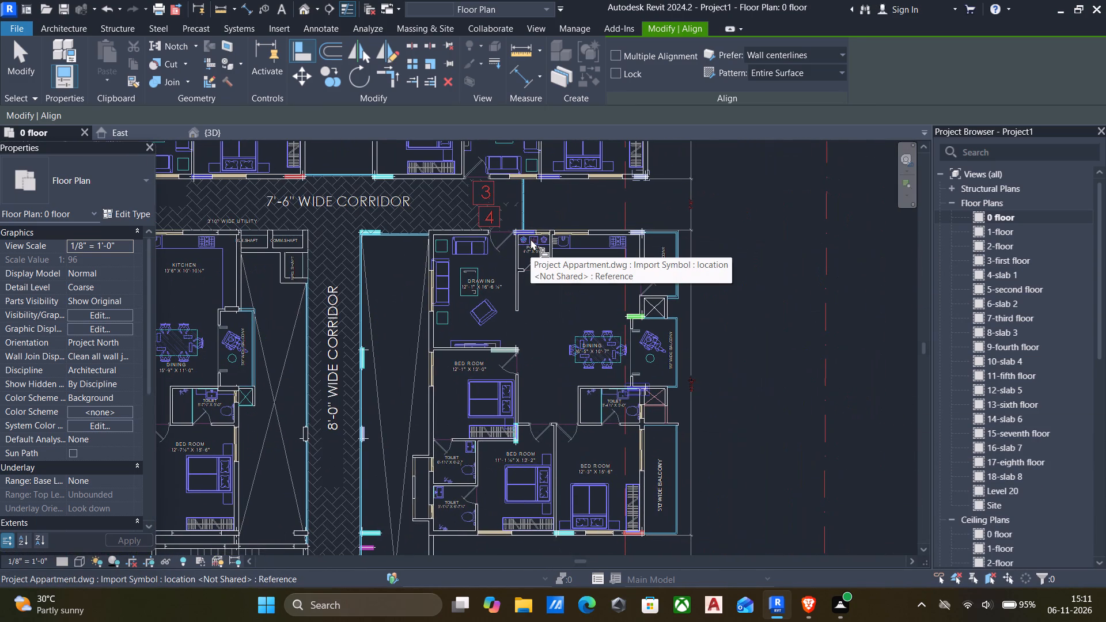
Place an 8" x 3' rectangular architectural column on the blue mark at unit 4's 4'-7" x 5'-0" pooja wall, beside the entrance door.
click(61, 25)
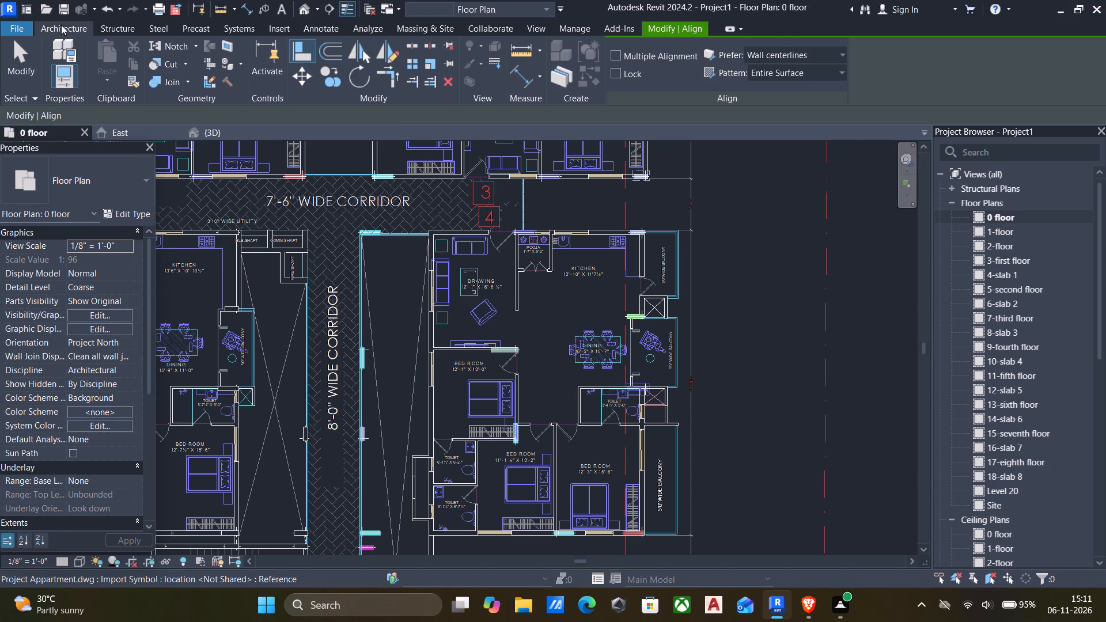
click(219, 85)
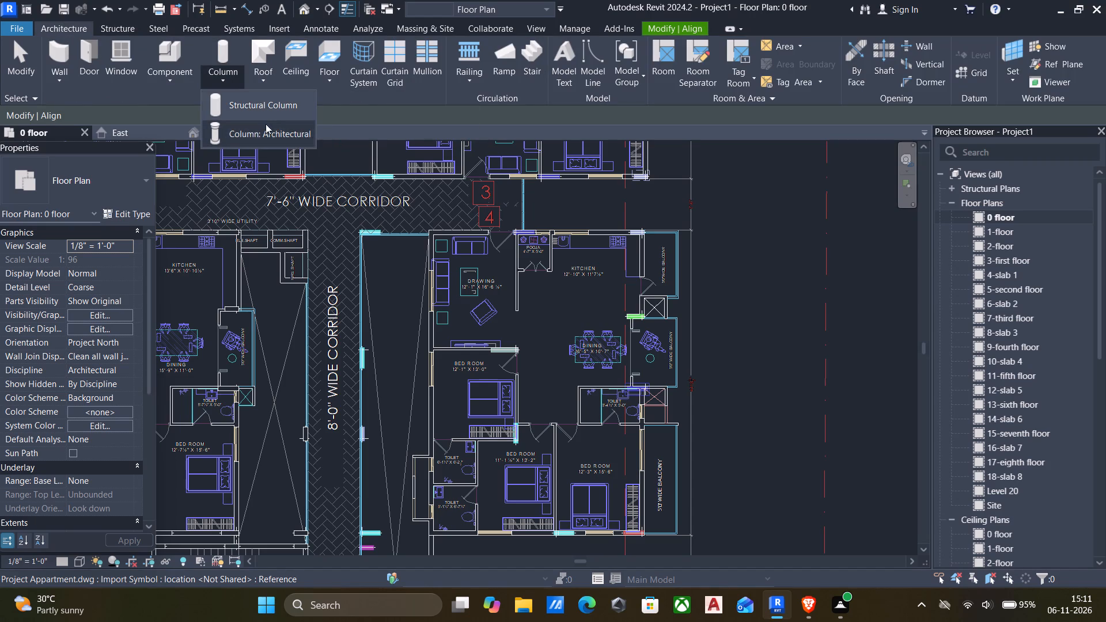
click(266, 131)
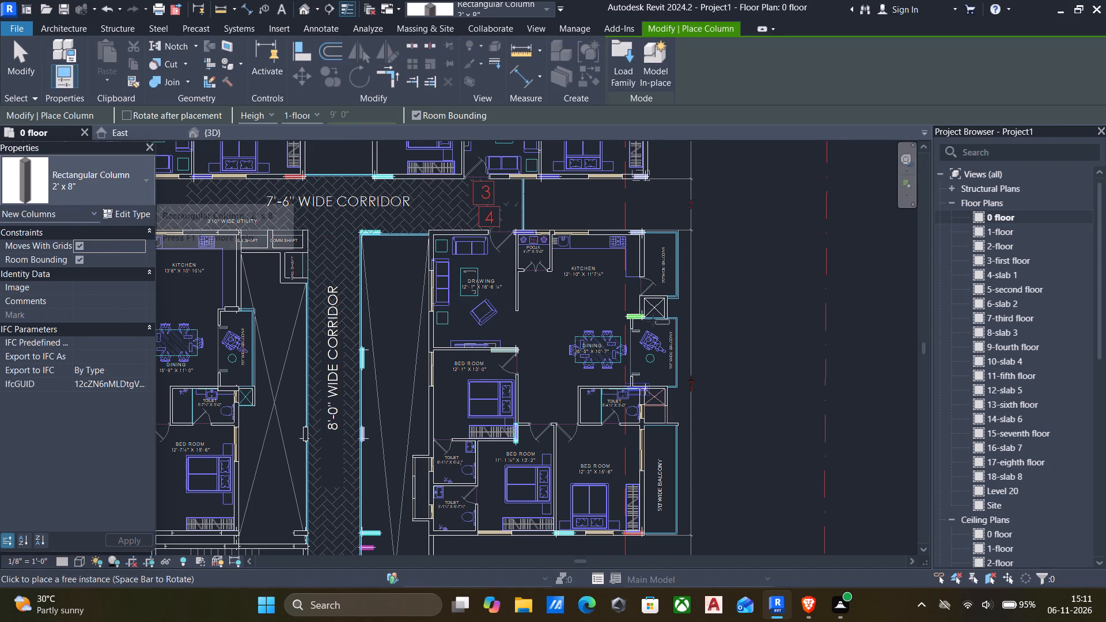
scroll(633, 316, up, 10)
scroll(650, 312, down, 6)
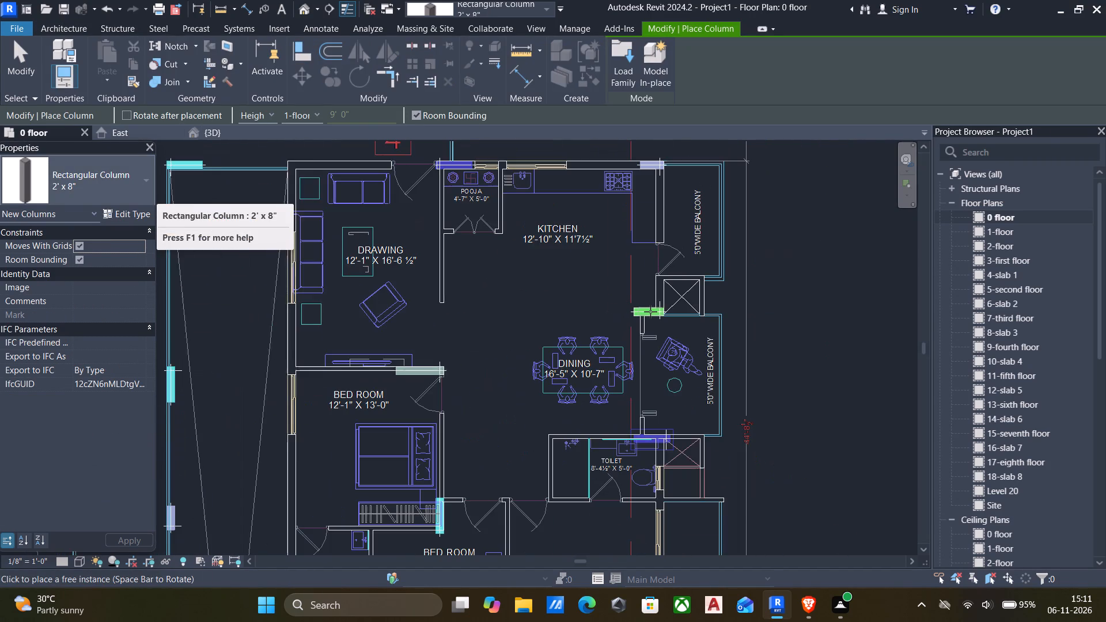
scroll(650, 312, down, 6)
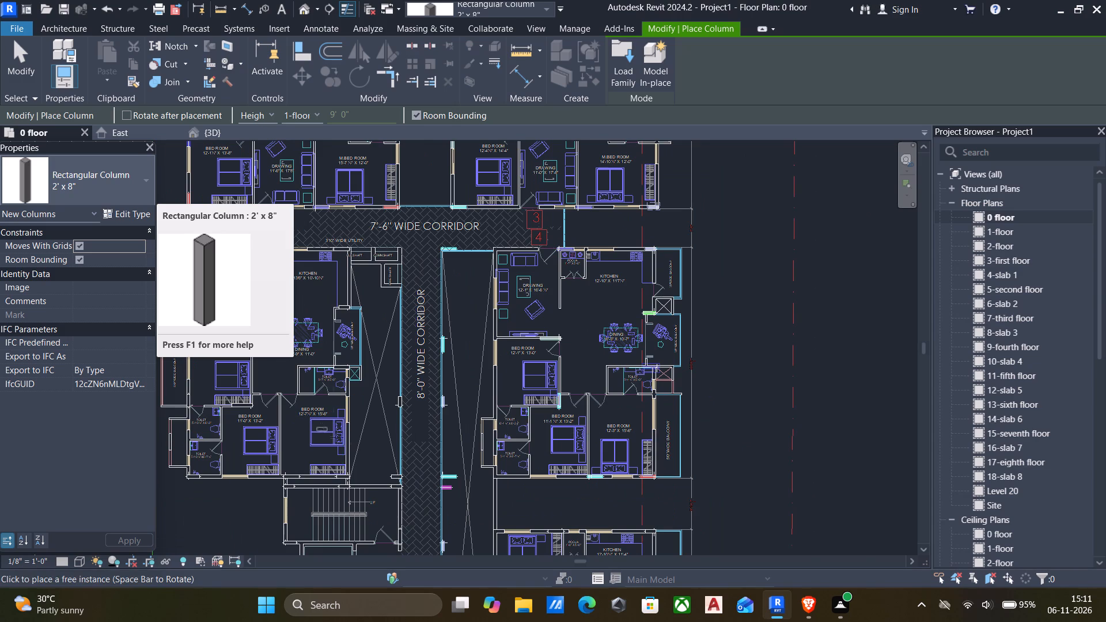
scroll(409, 459, down, 6)
middle_drag(422, 467, 461, 453)
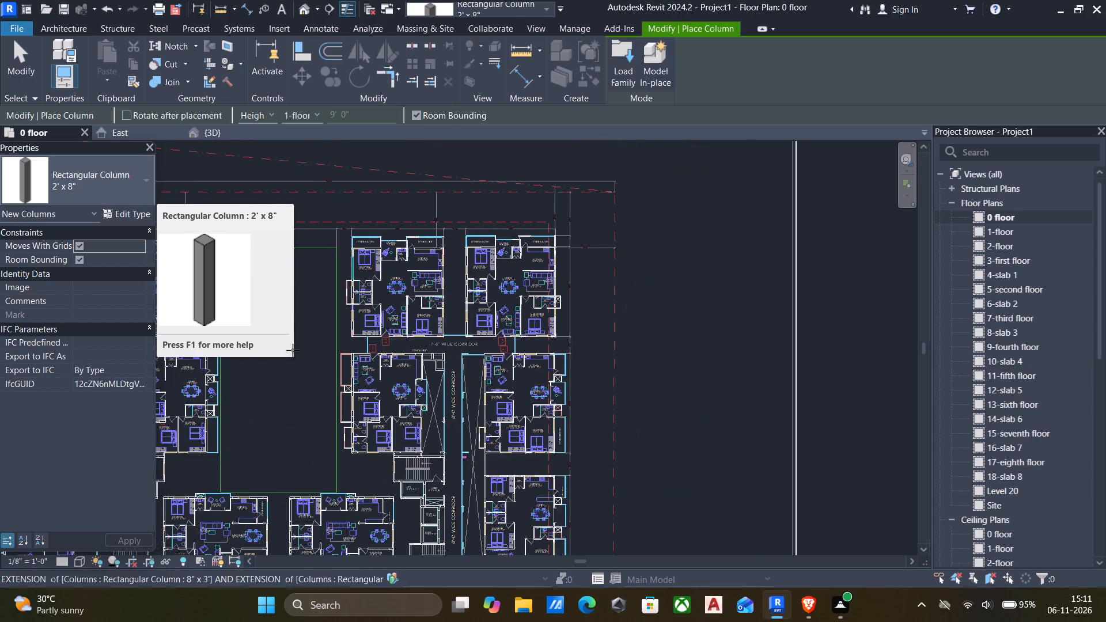
click(94, 180)
scroll(56, 240, up, 5)
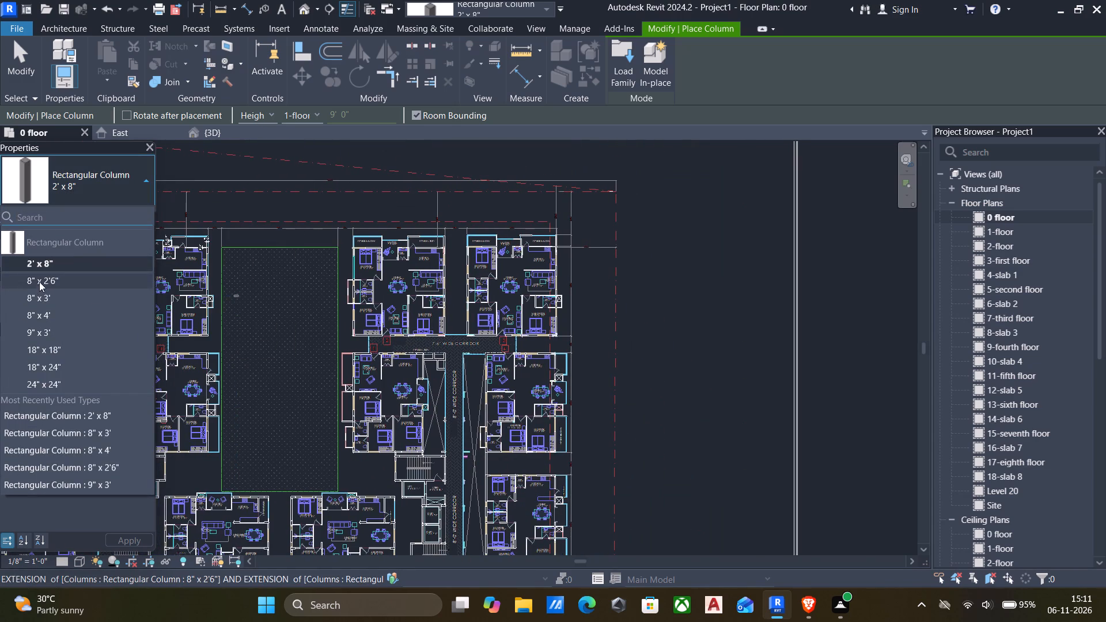
click(42, 299)
scroll(556, 344, up, 4)
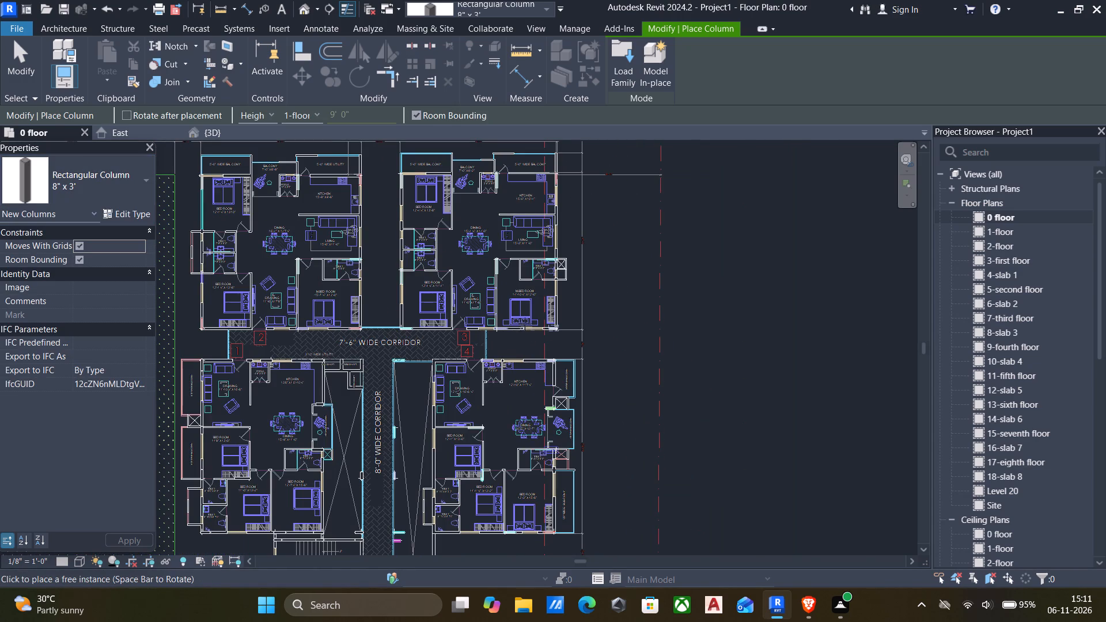
scroll(542, 382, up, 4)
scroll(454, 376, up, 4)
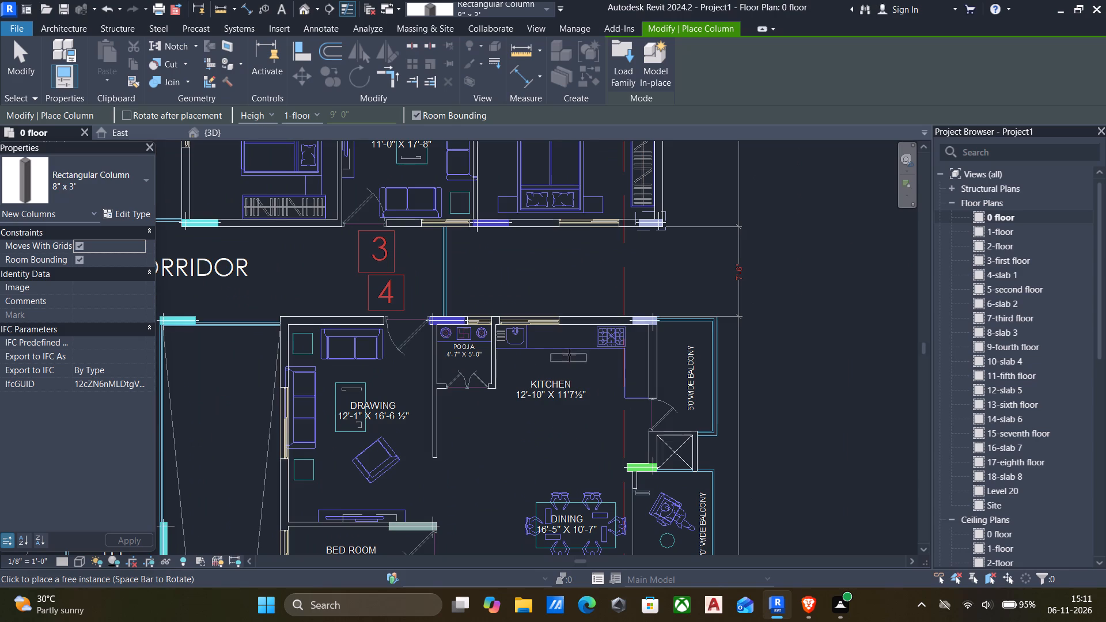
scroll(412, 321, up, 6)
scroll(468, 310, up, 1)
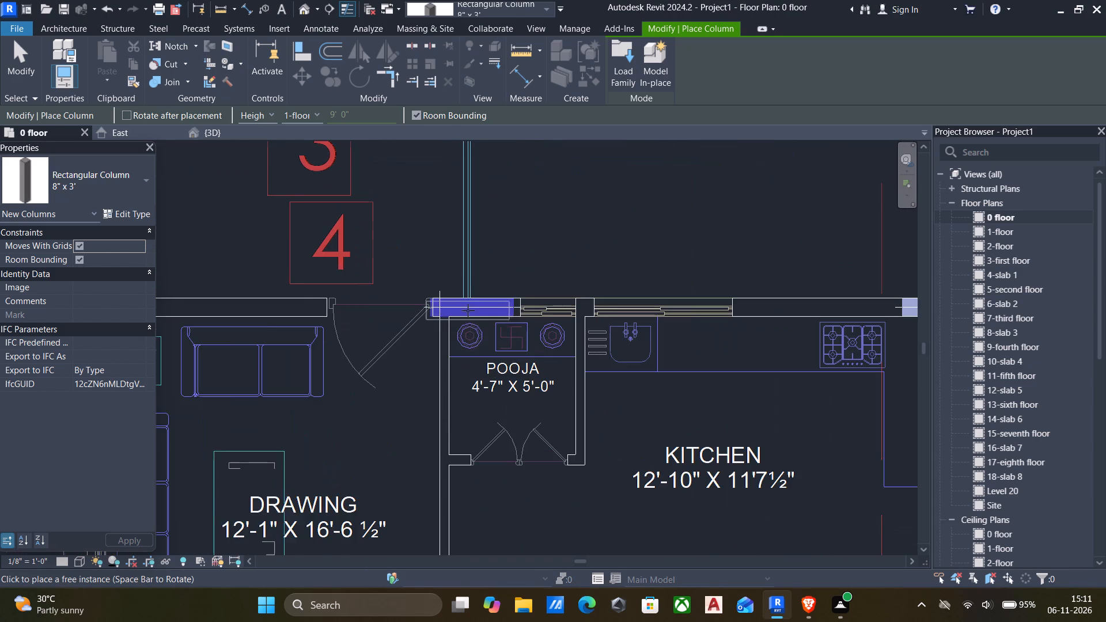
scroll(468, 310, up, 2)
click(467, 294)
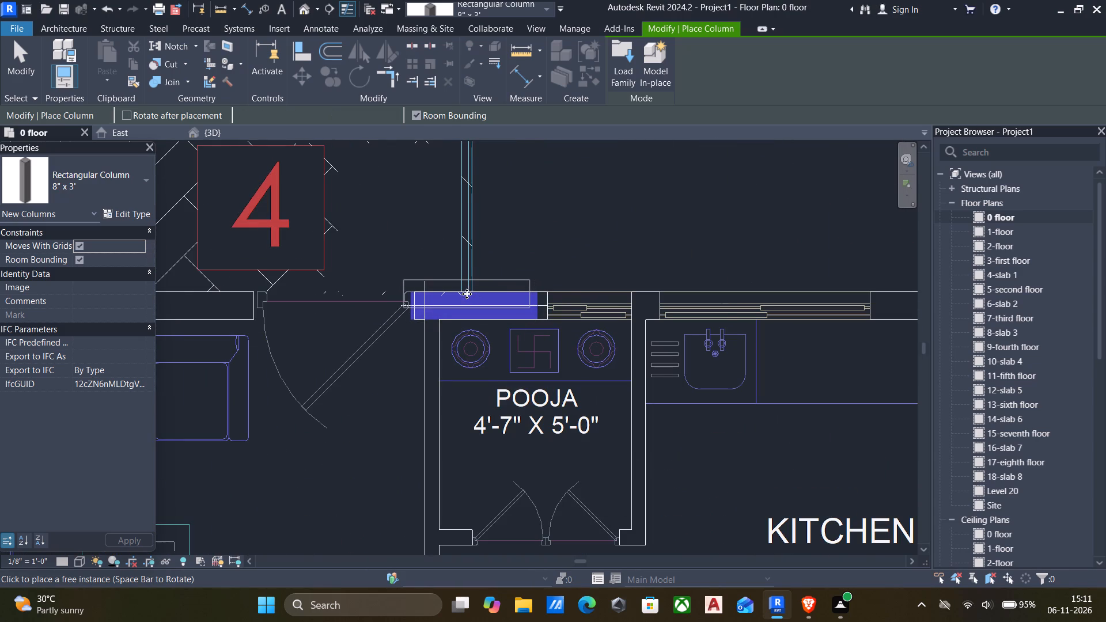
Place a 2' x 8" rectangular column on the lavender mark at the 12'-10" x 11'-7½" kitchen's outer corner with the balcony.
scroll(467, 294, down, 7)
middle_drag(467, 317, 431, 256)
middle_drag(534, 355, 525, 318)
scroll(637, 348, up, 6)
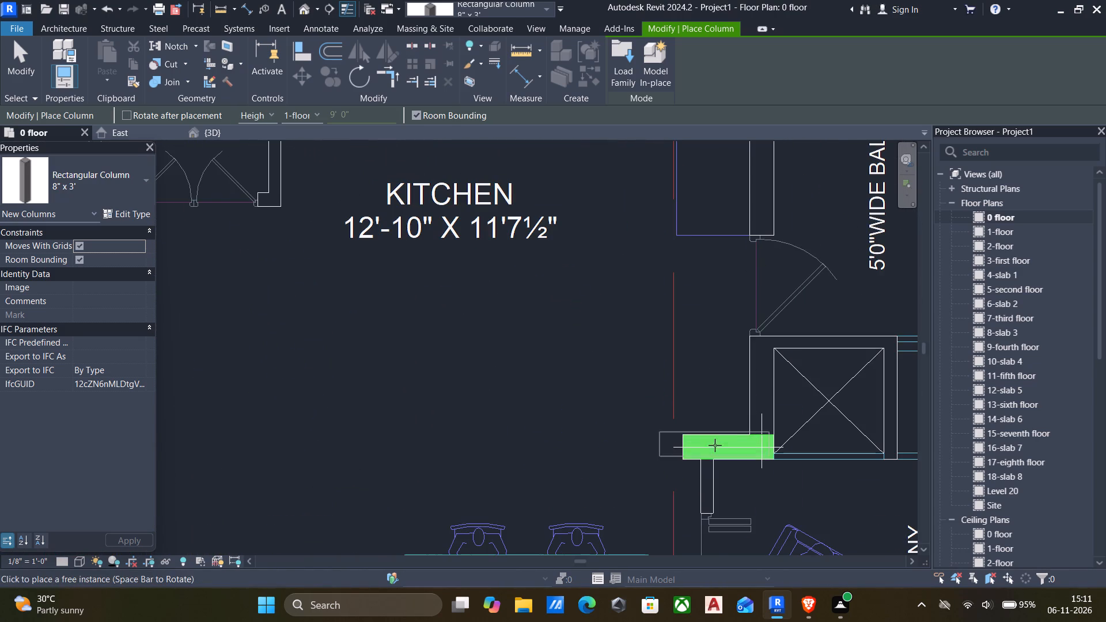
scroll(700, 445, down, 6)
middle_drag(699, 445, 713, 303)
scroll(448, 350, up, 6)
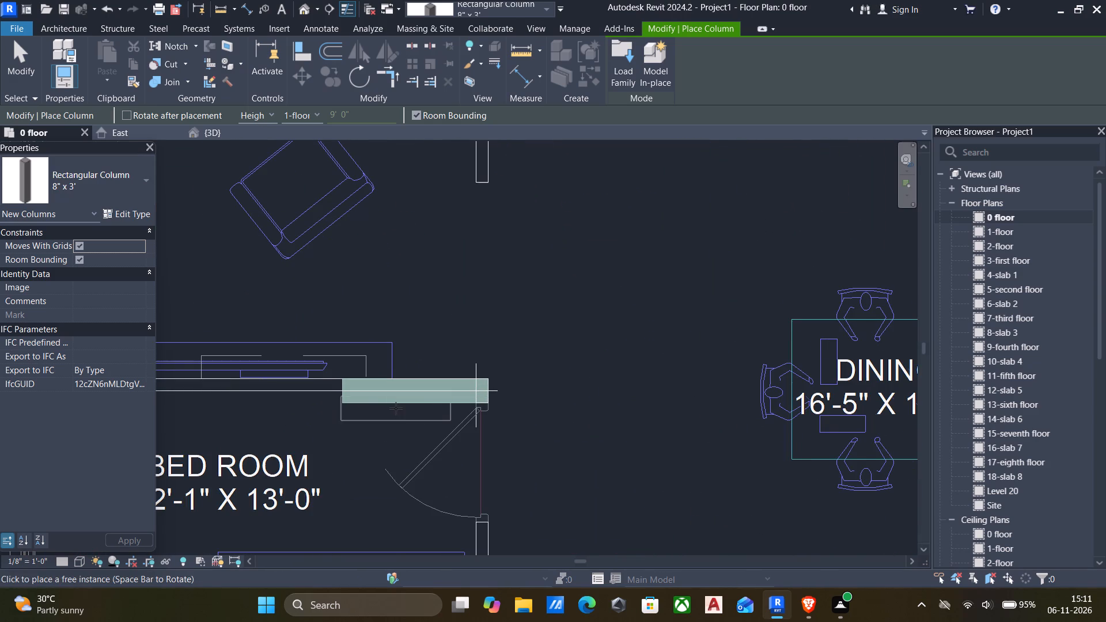
scroll(452, 396, down, 7)
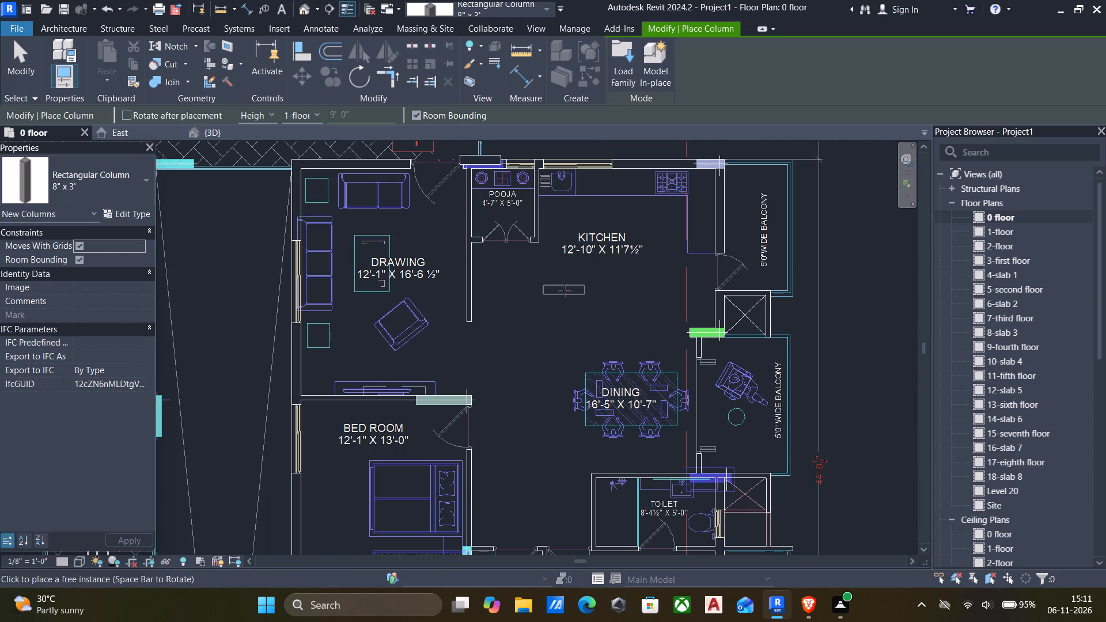
scroll(570, 339, down, 3)
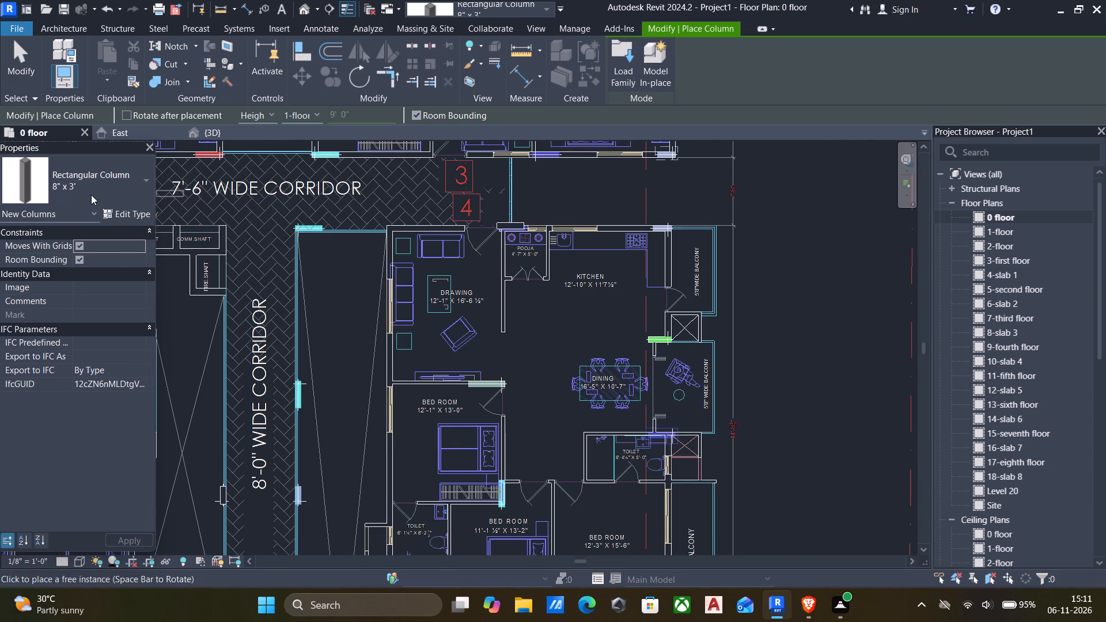
click(62, 180)
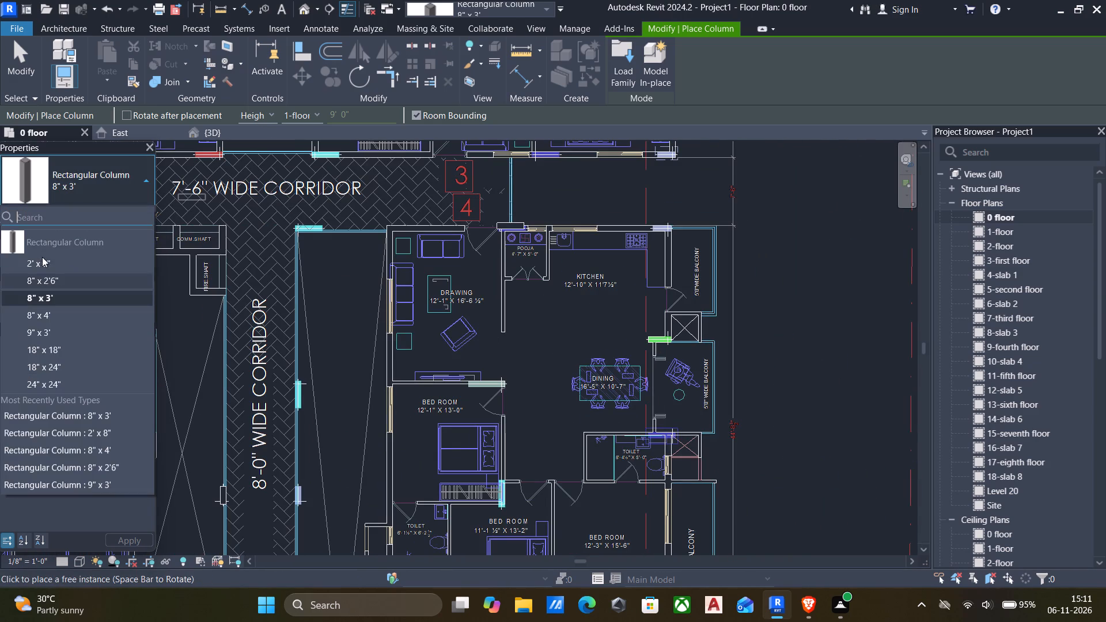
click(39, 261)
scroll(669, 217, up, 5)
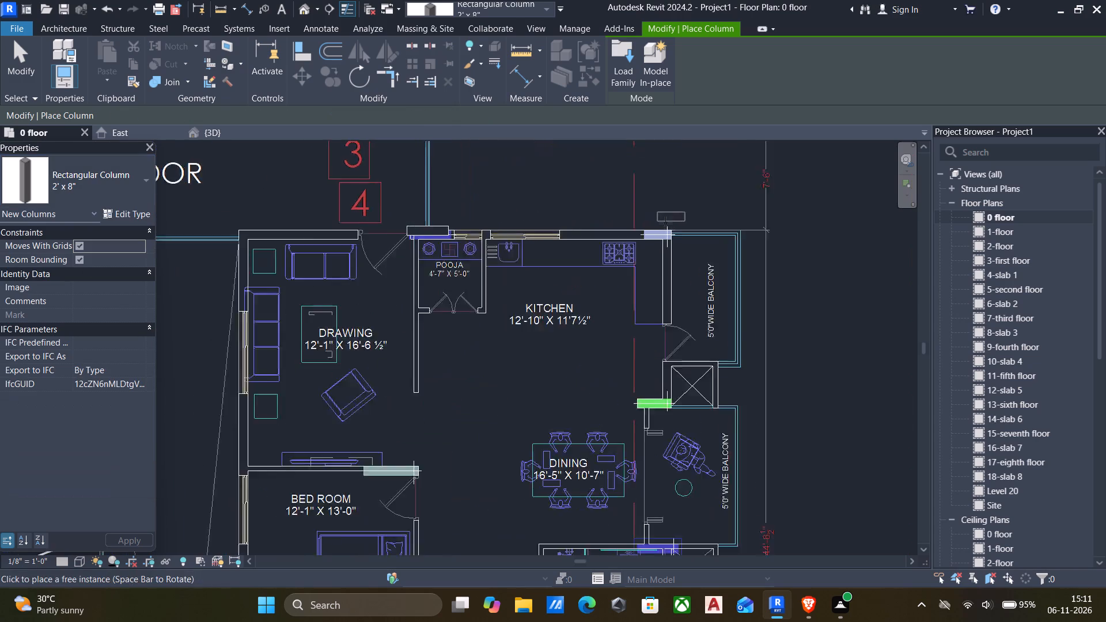
scroll(654, 233, up, 4)
click(642, 241)
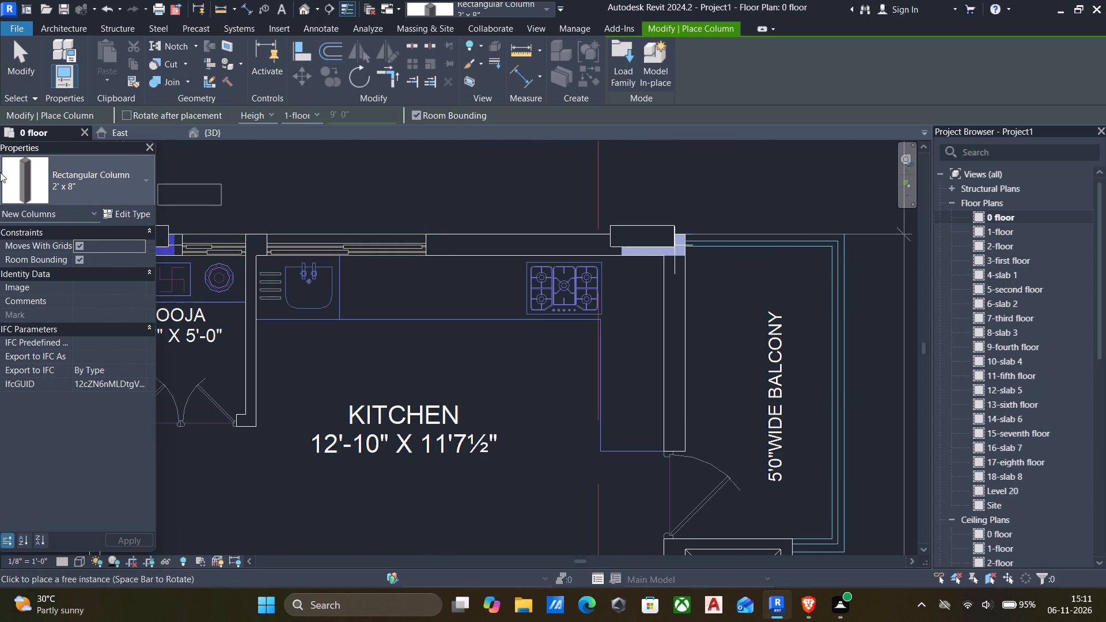
scroll(55, 191, down, 5)
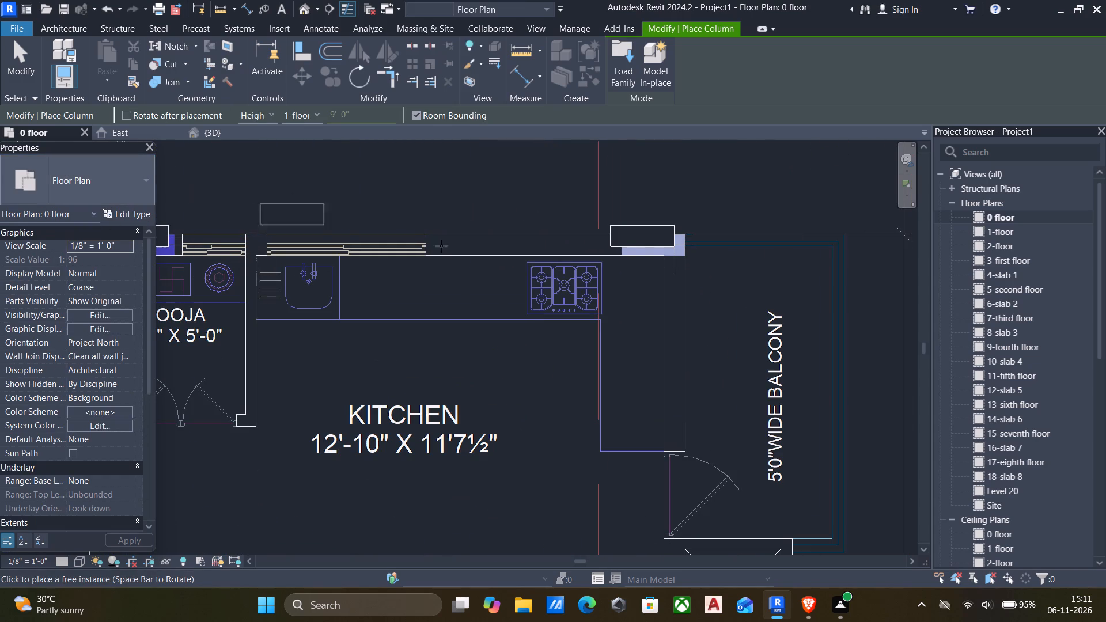
Place an 8" x 4' rectangular architectural column on the pale teal mark between the drawing room and the 12'-1" x 13'-0" bedroom, beside the bedroom door.
click(61, 29)
click(211, 82)
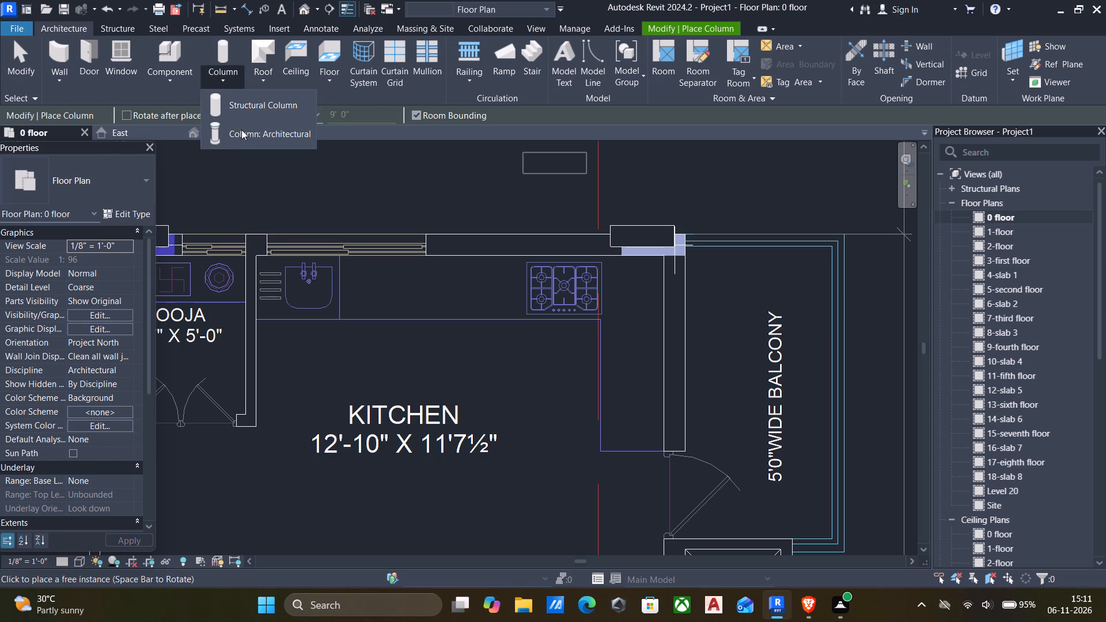
click(241, 130)
click(89, 187)
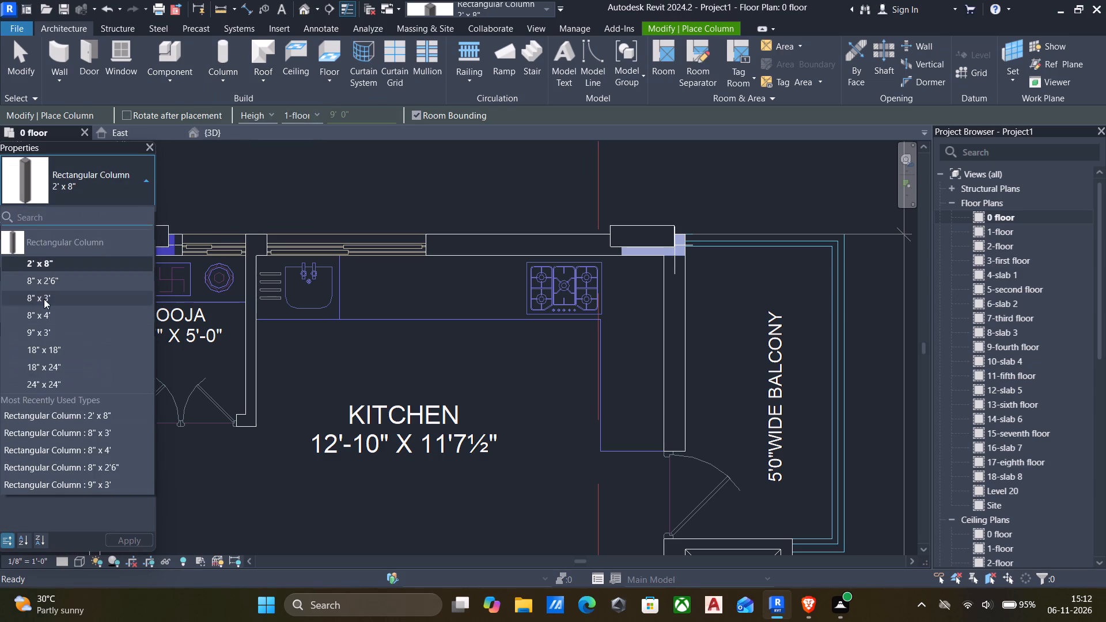
click(40, 312)
scroll(438, 278, down, 8)
middle_drag(484, 325, 486, 256)
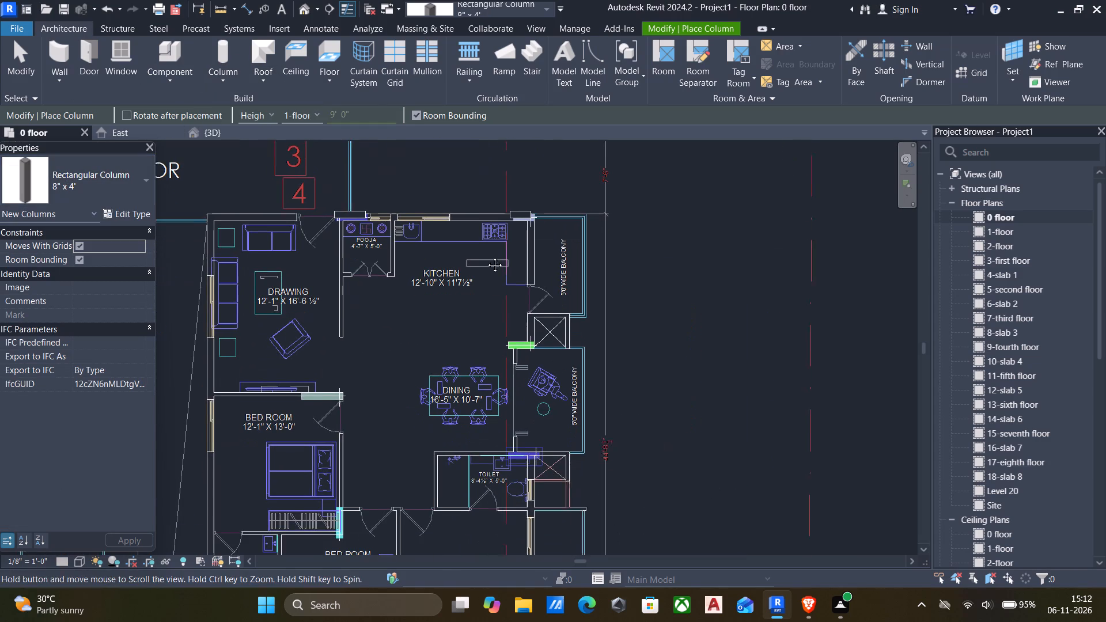
middle_drag(486, 256, 488, 255)
middle_drag(380, 308, 512, 312)
scroll(399, 395, up, 6)
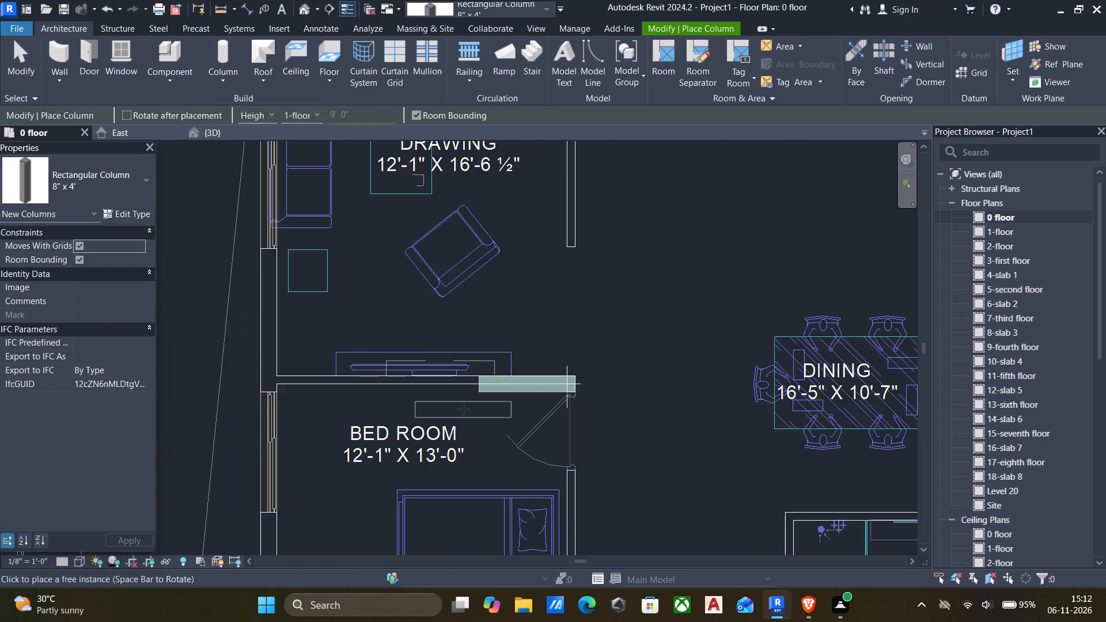
key(F10)
scroll(478, 403, up, 7)
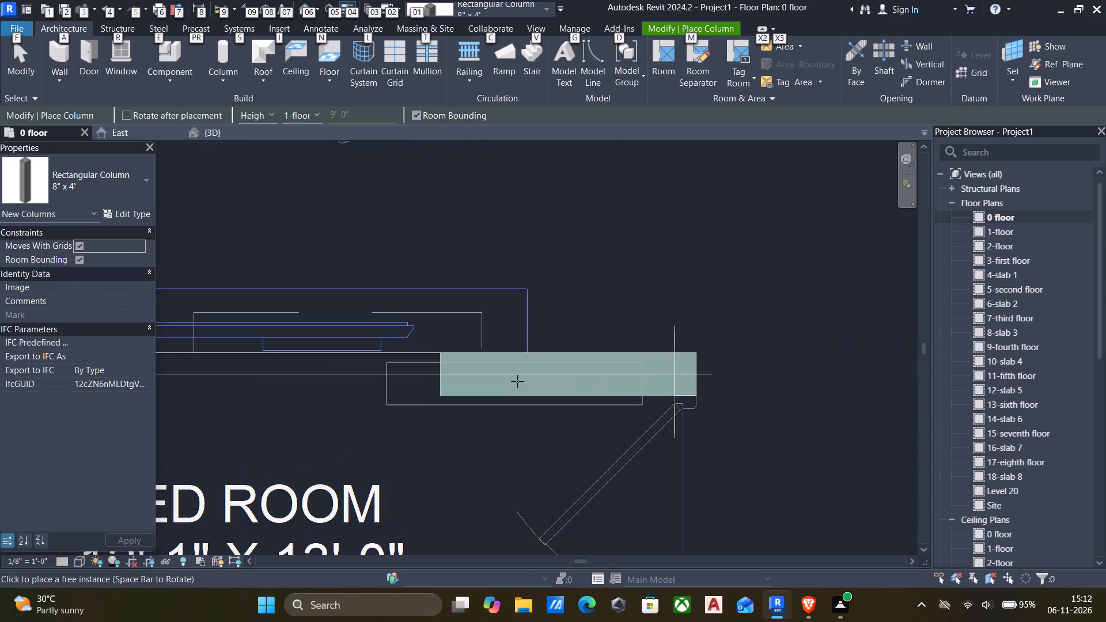
click(552, 361)
Place an 8" x 2'6" rectangular column on the green mark at the dining area's balcony wall, beside the crossed shaft below the kitchen.
scroll(552, 362, down, 5)
middle_drag(554, 364, 417, 337)
scroll(440, 343, down, 5)
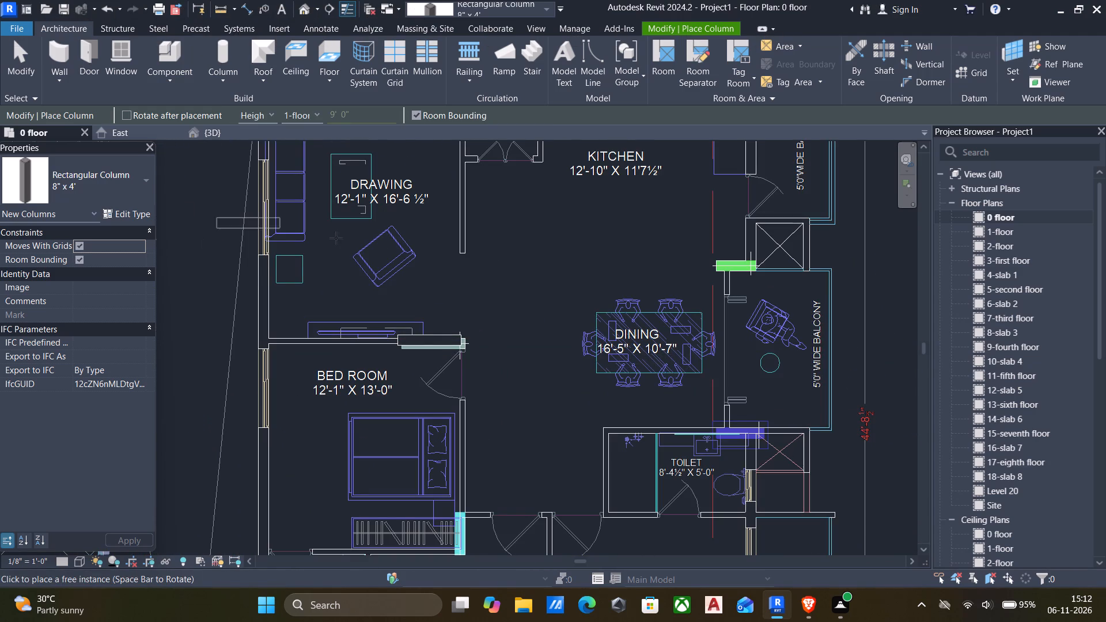
click(79, 192)
scroll(60, 279, up, 1)
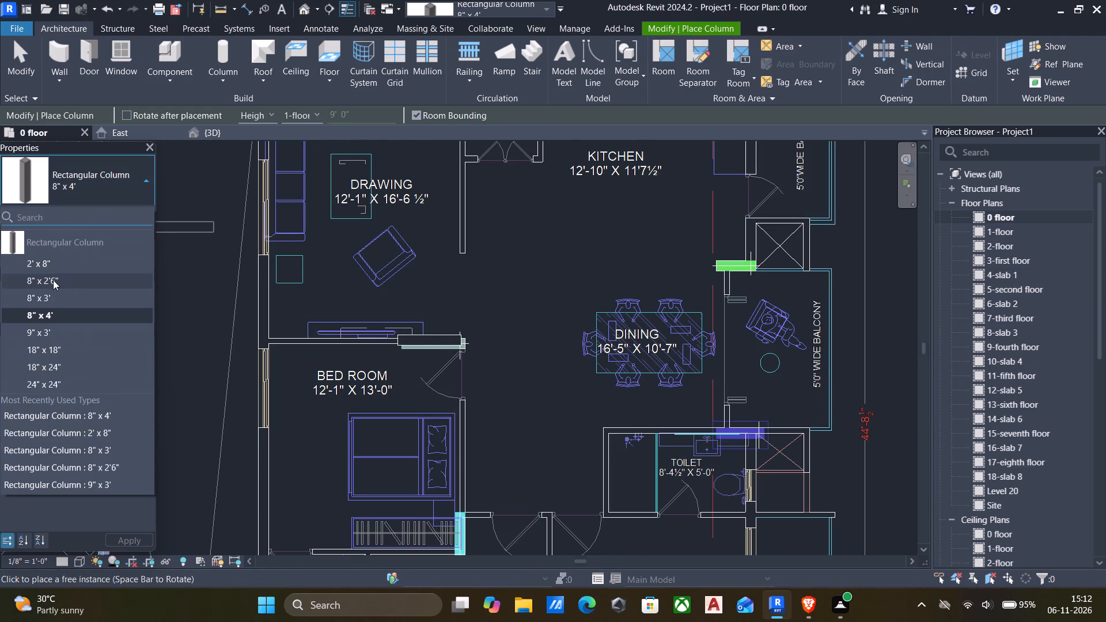
click(45, 302)
scroll(781, 257, up, 4)
scroll(730, 264, up, 4)
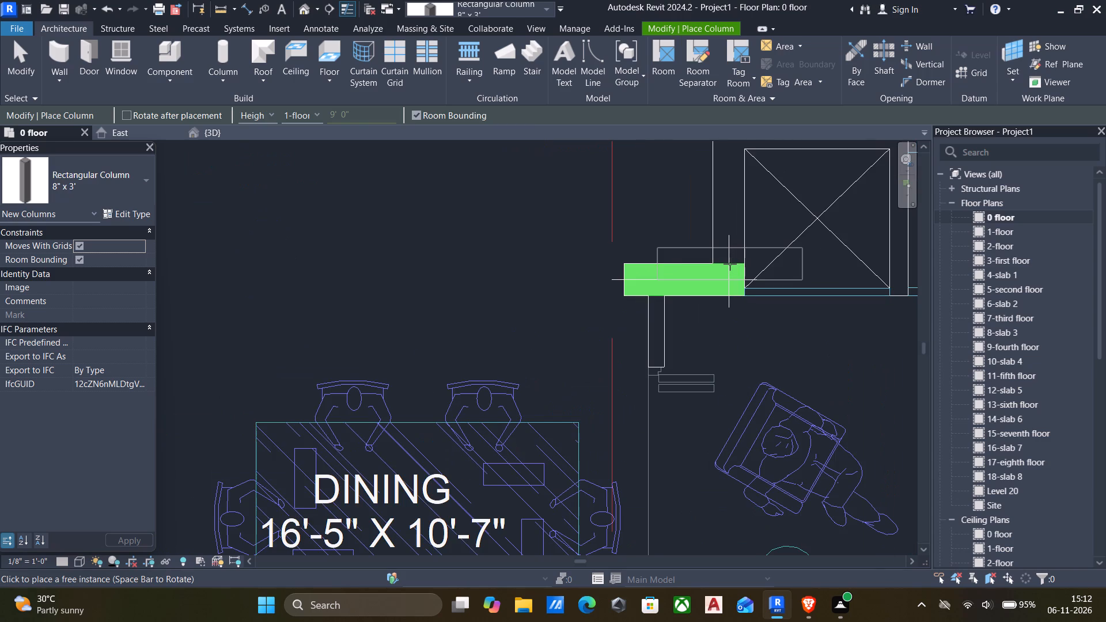
scroll(713, 275, up, 5)
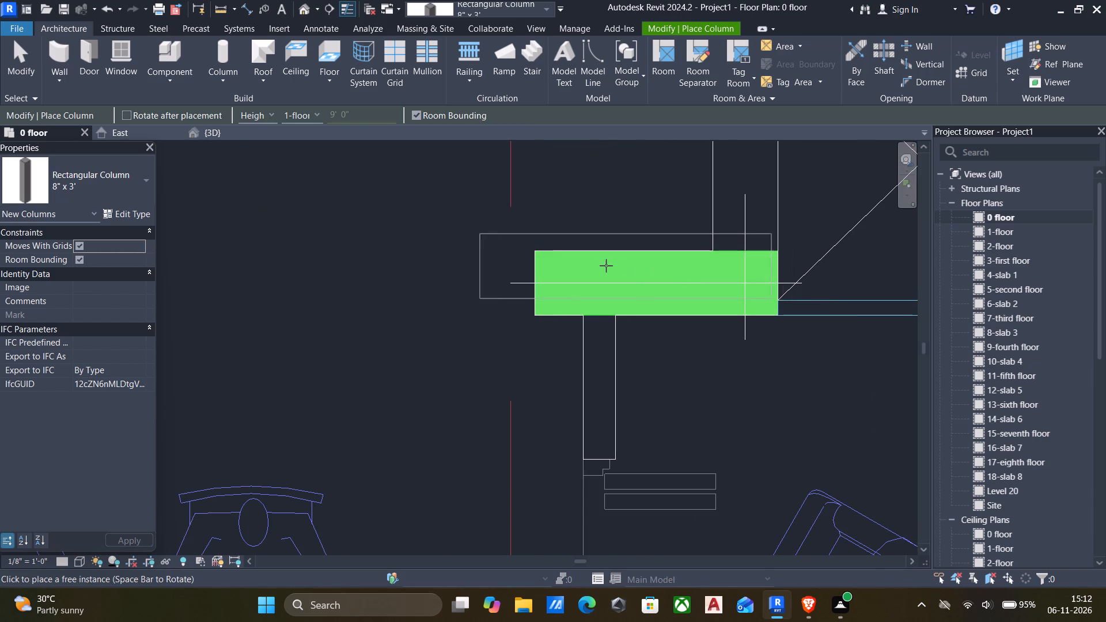
click(67, 189)
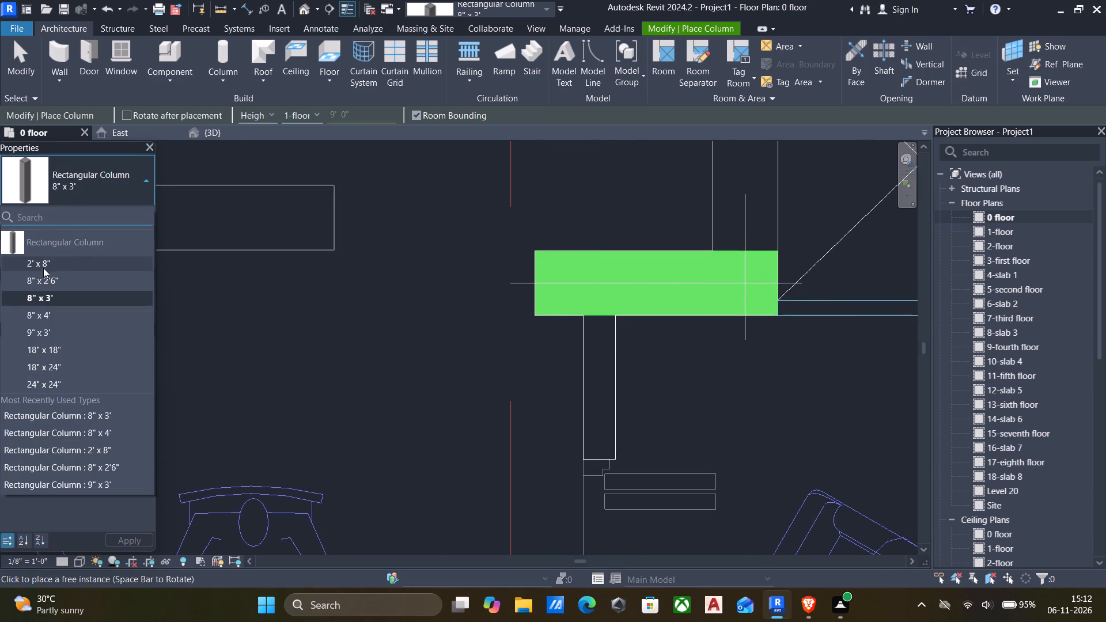
click(42, 263)
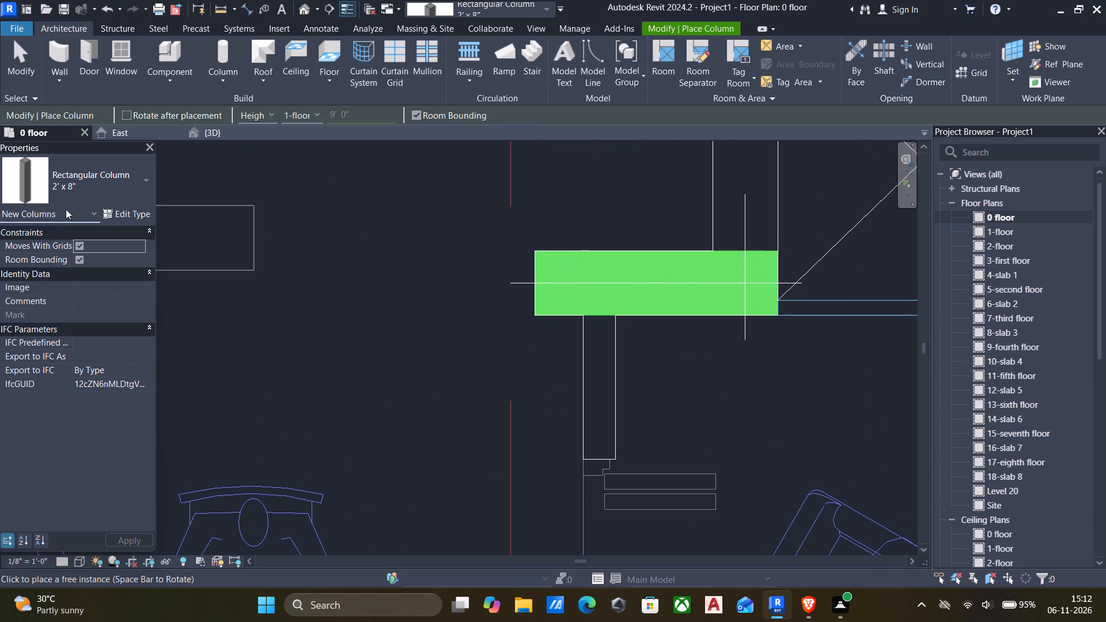
click(66, 187)
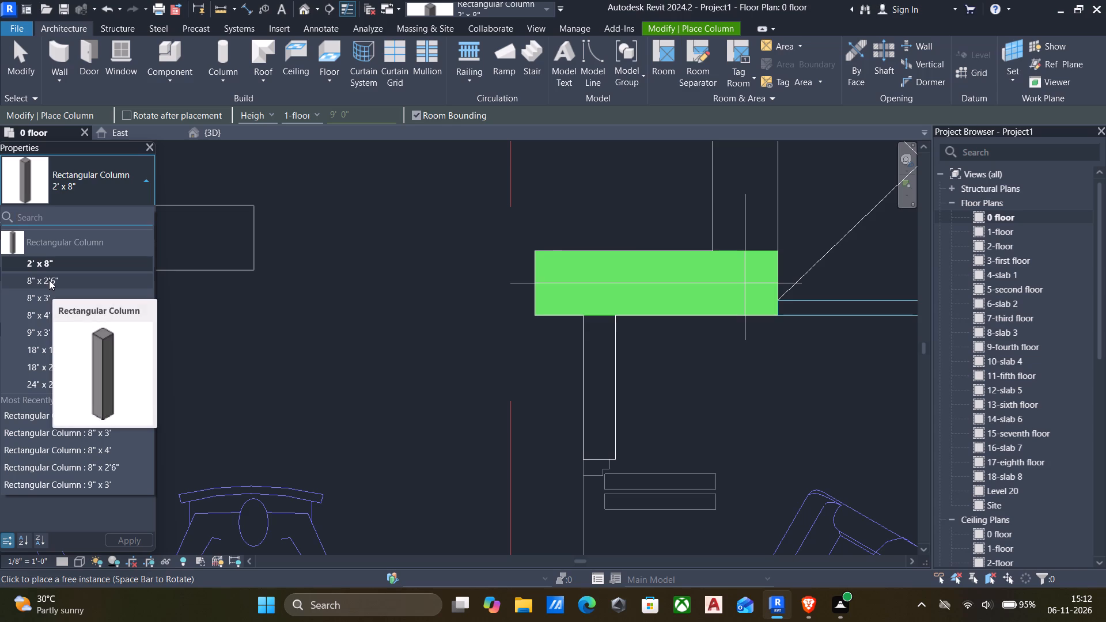
click(43, 280)
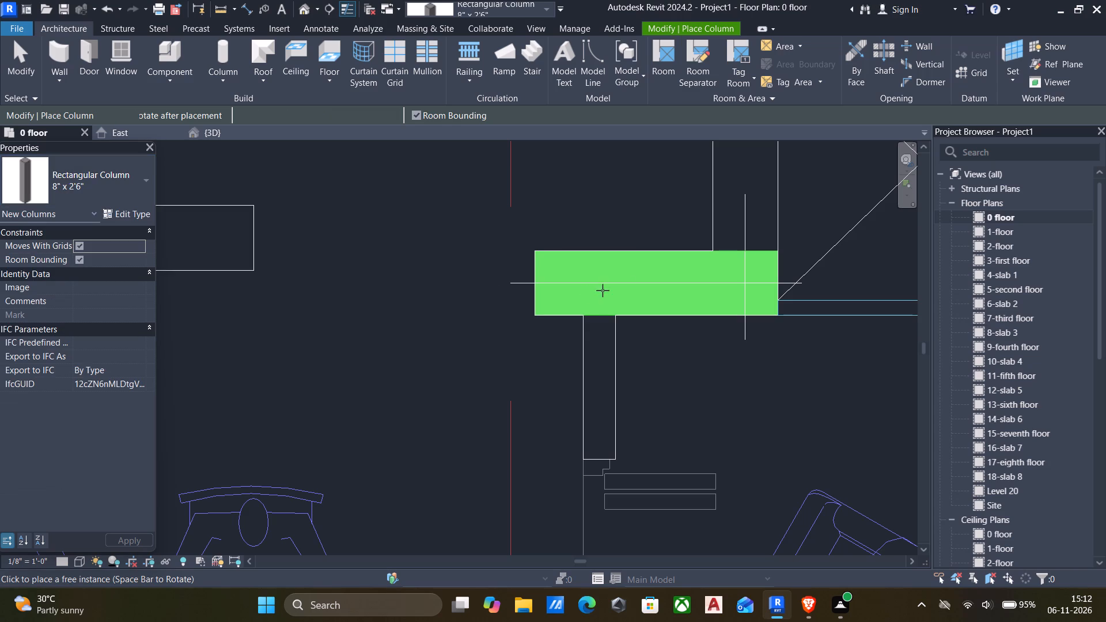
click(650, 256)
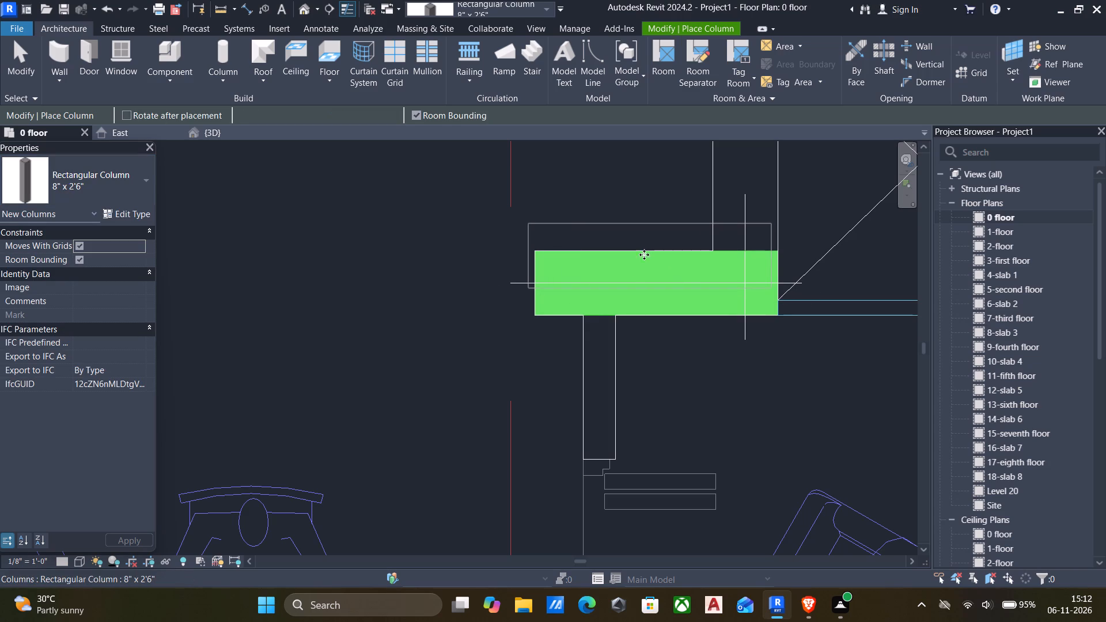
Place an 8" x 3' rectangular column on the blue mark along the 8'-4½" x 5'-0" toilet's upper wall, next to the dining balcony.
scroll(644, 255, down, 6)
middle_drag(640, 259, 480, 242)
scroll(475, 251, down, 10)
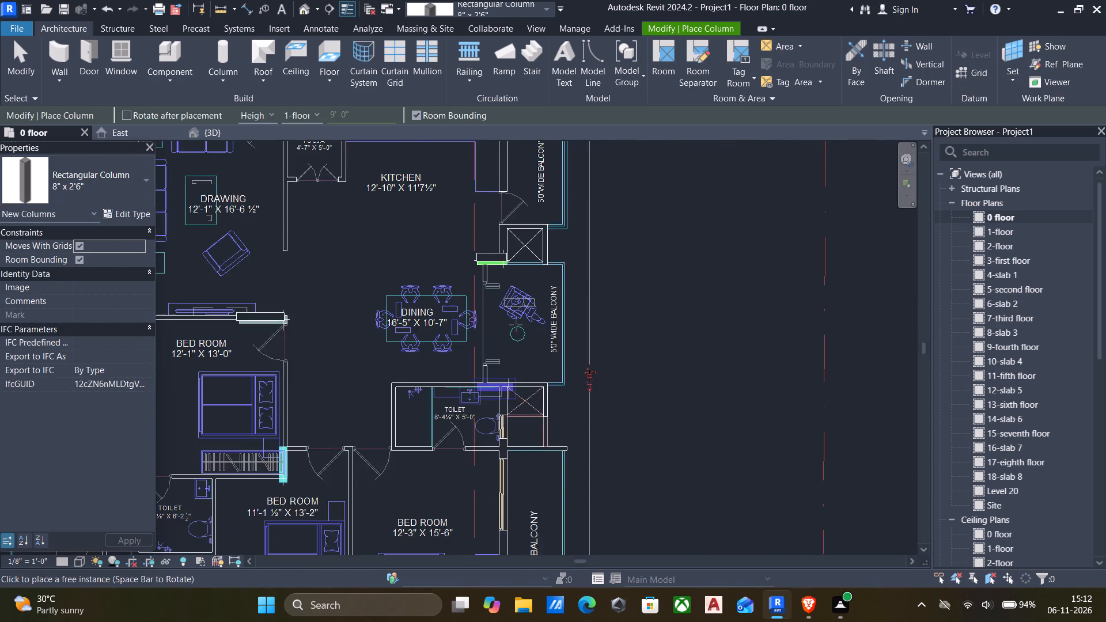
scroll(496, 363, down, 1)
scroll(442, 365, up, 1)
click(73, 168)
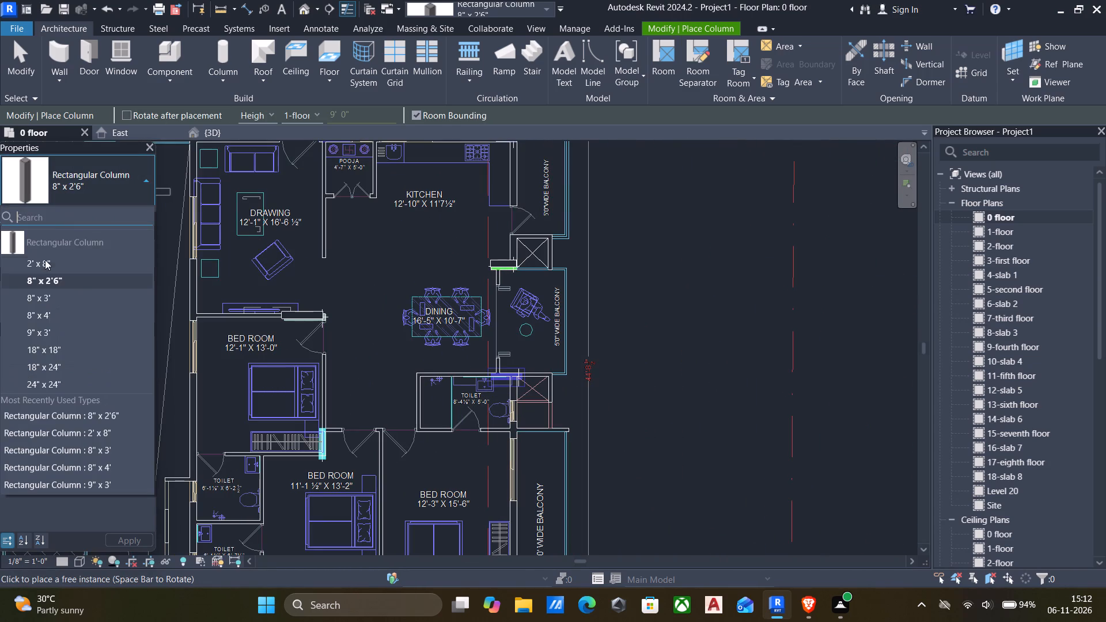
click(46, 298)
scroll(486, 370, up, 5)
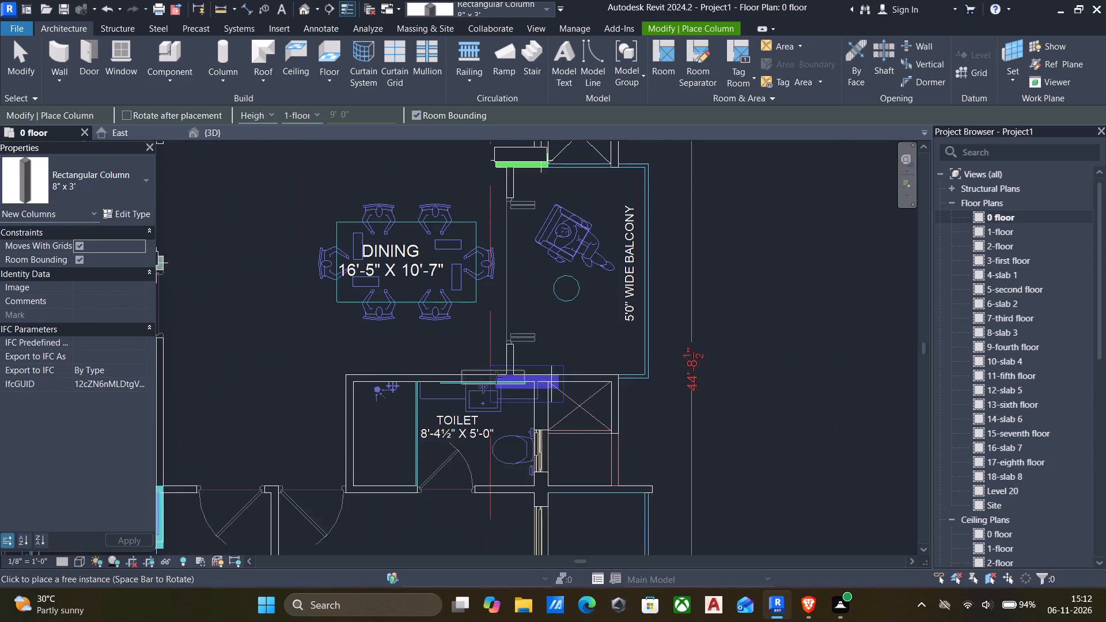
scroll(519, 389, up, 5)
click(517, 363)
Place an 8" x 3' column, rotated upright, on the cyan mark at the wardrobe end of the 12'-1" x 13'-0" bedroom.
scroll(514, 369, down, 6)
middle_drag(513, 372, 522, 301)
middle_drag(528, 346, 570, 260)
scroll(558, 320, down, 4)
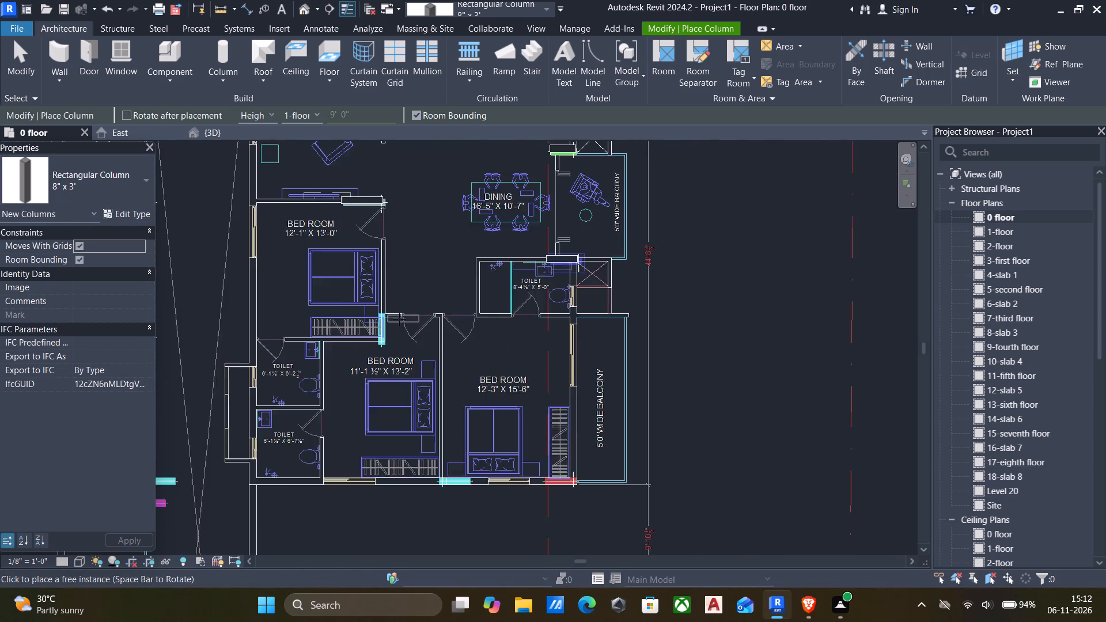
scroll(394, 317, up, 9)
key(space)
scroll(365, 333, up, 2)
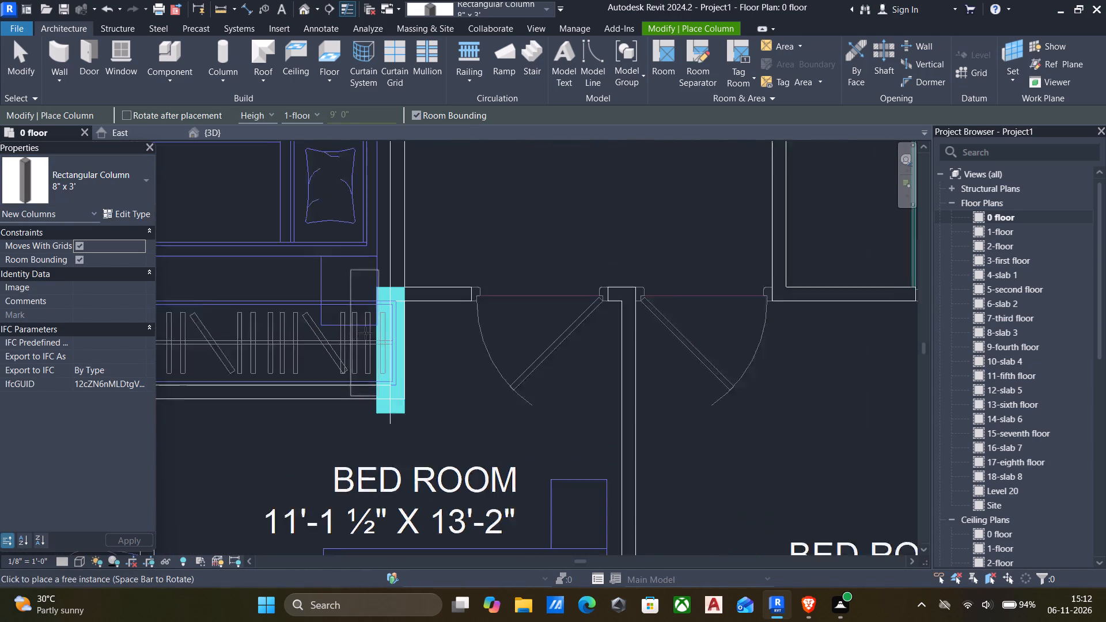
scroll(365, 333, up, 2)
click(398, 339)
Place an 8" x 3' column, rotated horizontal, on the cyan outer-wall mark where the 11'-1½" x 13'-2" and 12'-3" x 15'-6" bedrooms meet.
scroll(399, 343, down, 6)
middle_drag(404, 350, 451, 316)
middle_drag(435, 392, 457, 370)
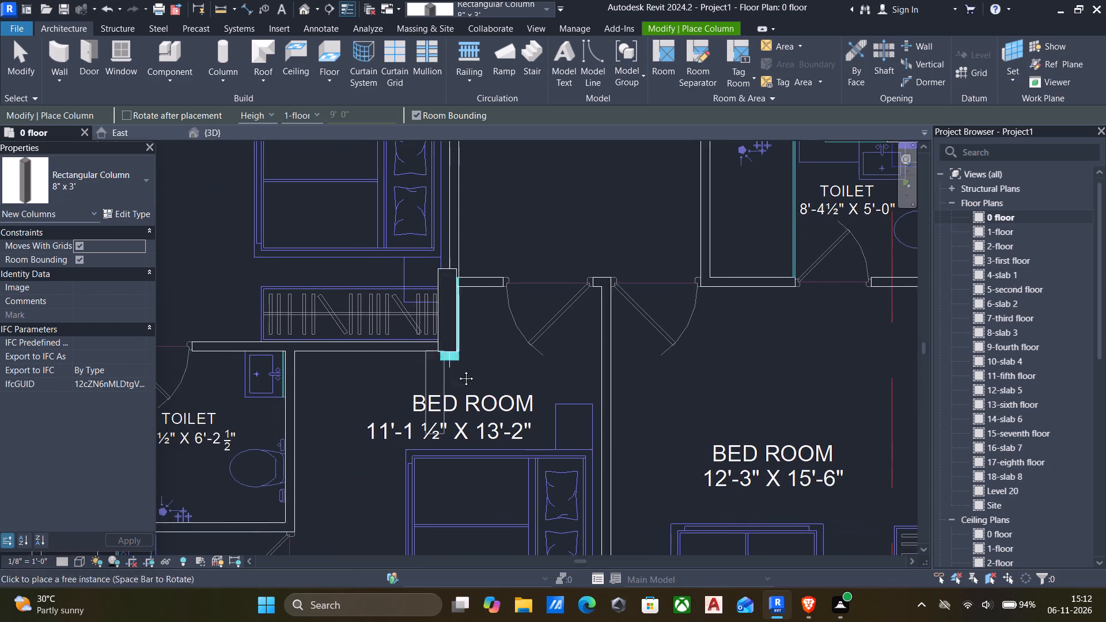
middle_drag(457, 370, 465, 327)
scroll(466, 382, down, 5)
middle_drag(472, 388, 488, 332)
scroll(578, 472, up, 6)
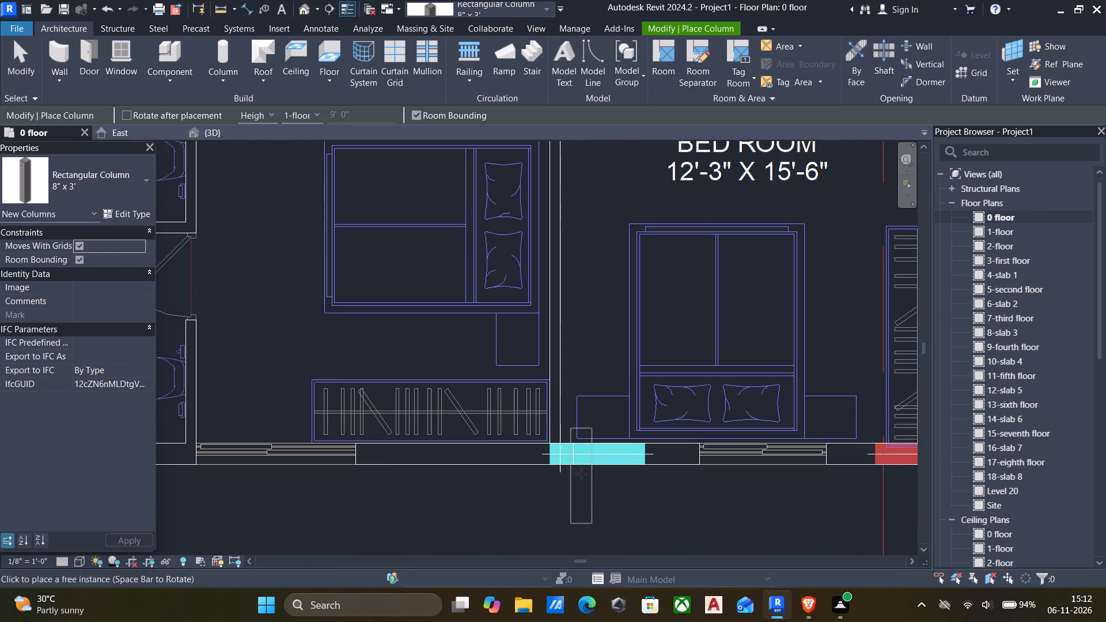
key(space)
scroll(586, 468, up, 4)
click(581, 431)
Place an 8" x 3' column on the red mark at the 12'-3" x 15'-6" bedroom's lower corner with the balcony.
scroll(581, 431, down, 6)
middle_drag(582, 437, 435, 392)
scroll(649, 401, up, 5)
click(718, 379)
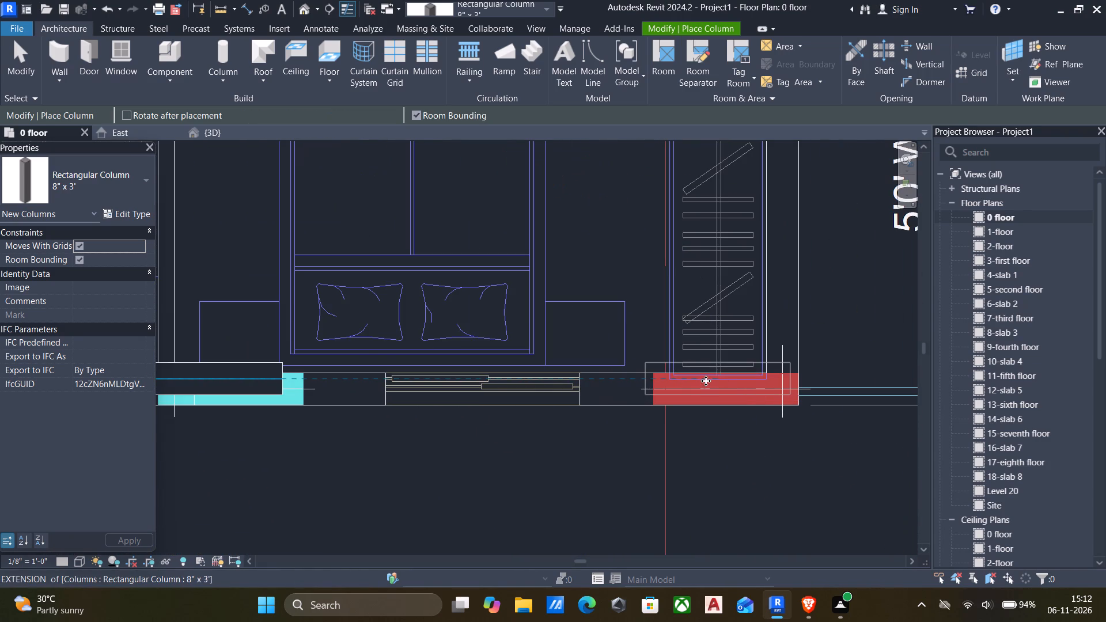
Examine unit 4's column positions and survey the adjoining corridor and neighbouring unit for marks still needing columns.
scroll(695, 386, down, 6)
middle_drag(687, 393, 745, 382)
middle_drag(491, 386, 685, 385)
middle_drag(372, 375, 371, 375)
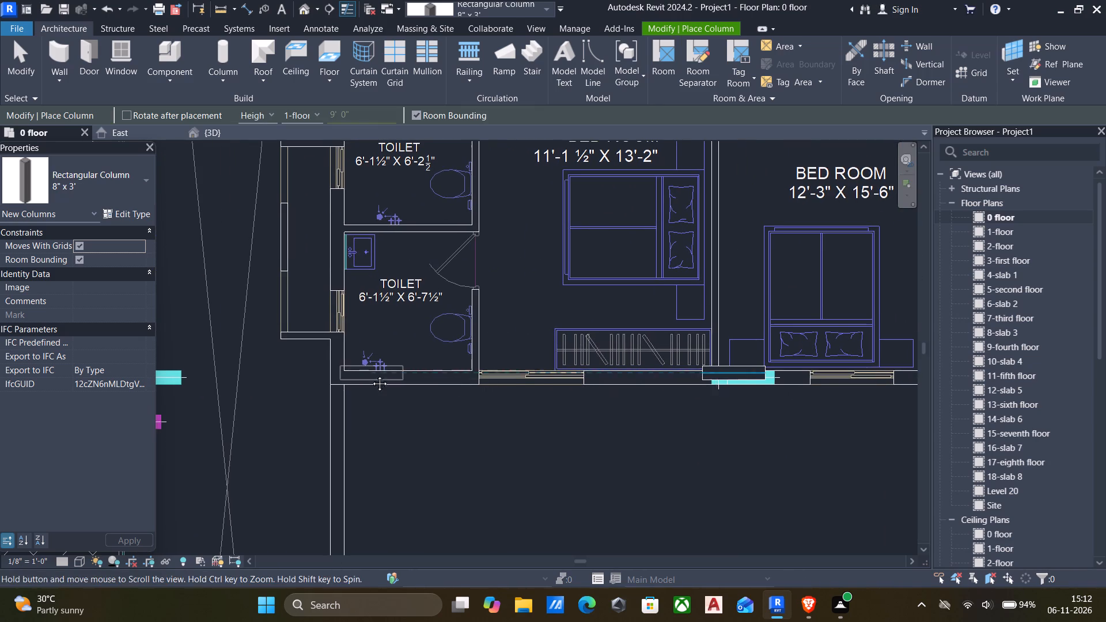
middle_drag(371, 375, 378, 492)
scroll(376, 464, down, 5)
middle_drag(402, 428, 323, 420)
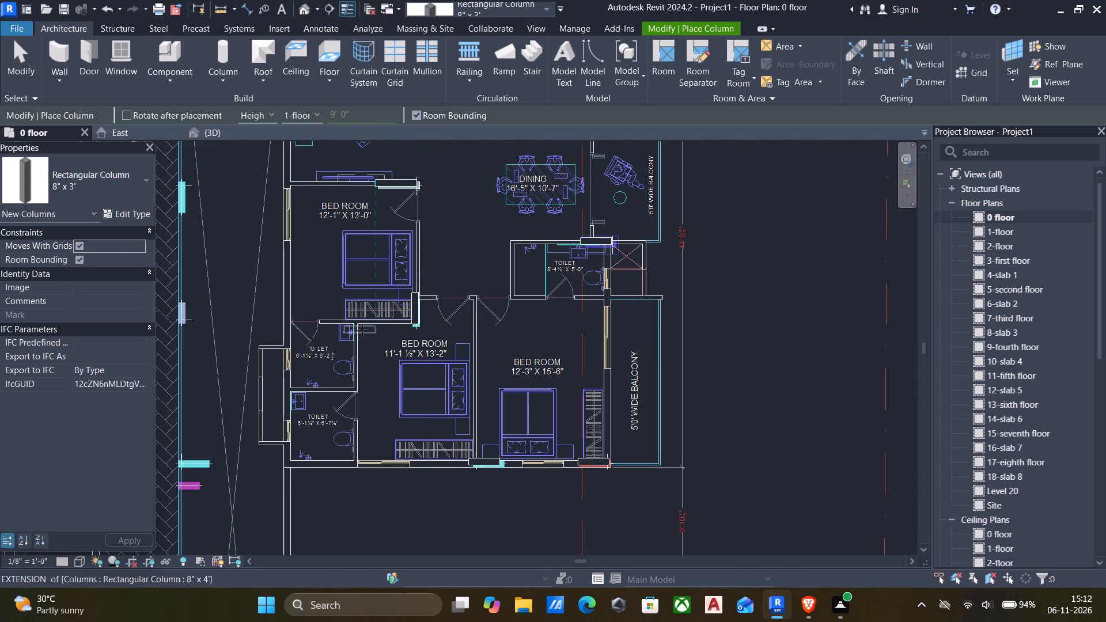
scroll(358, 330, down, 1)
middle_drag(361, 330, 380, 369)
scroll(380, 369, down, 1)
middle_drag(416, 246, 410, 290)
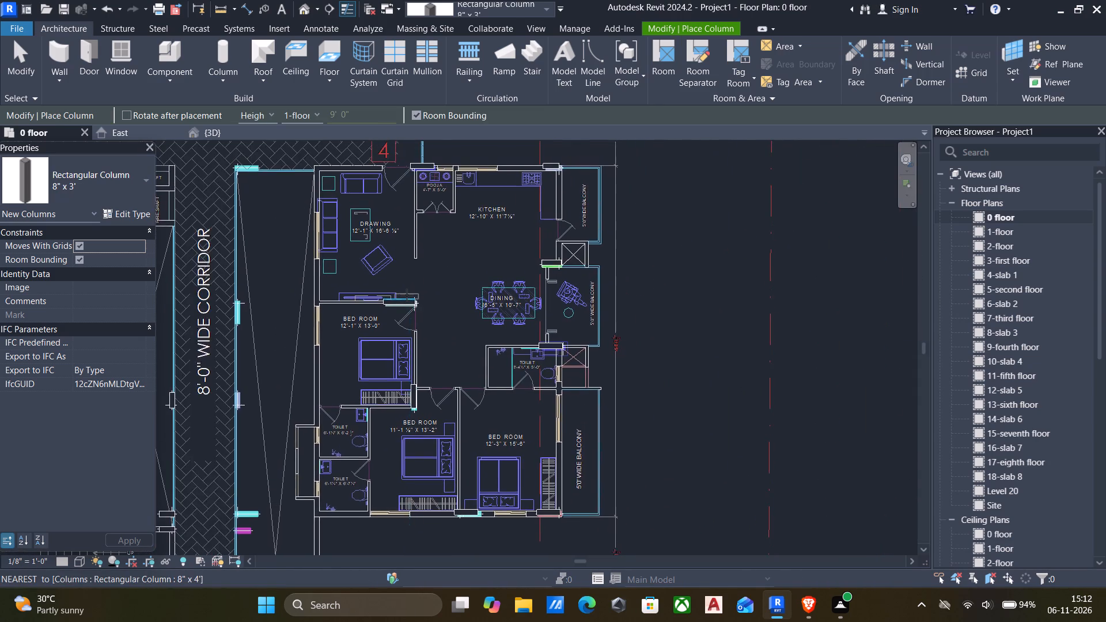
scroll(407, 294, up, 3)
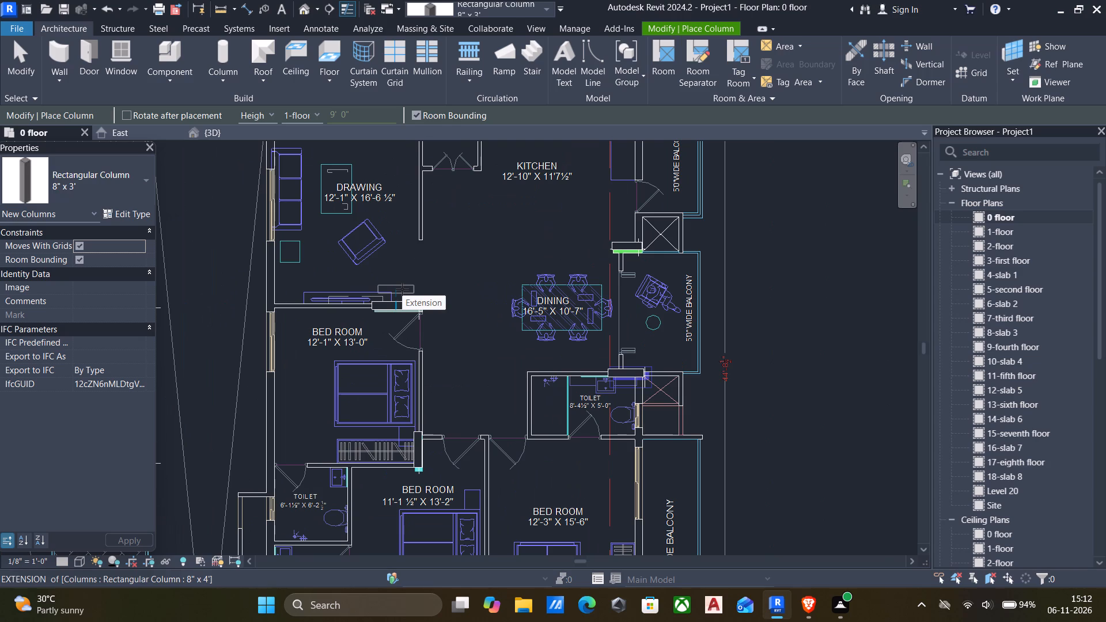
scroll(380, 302, down, 3)
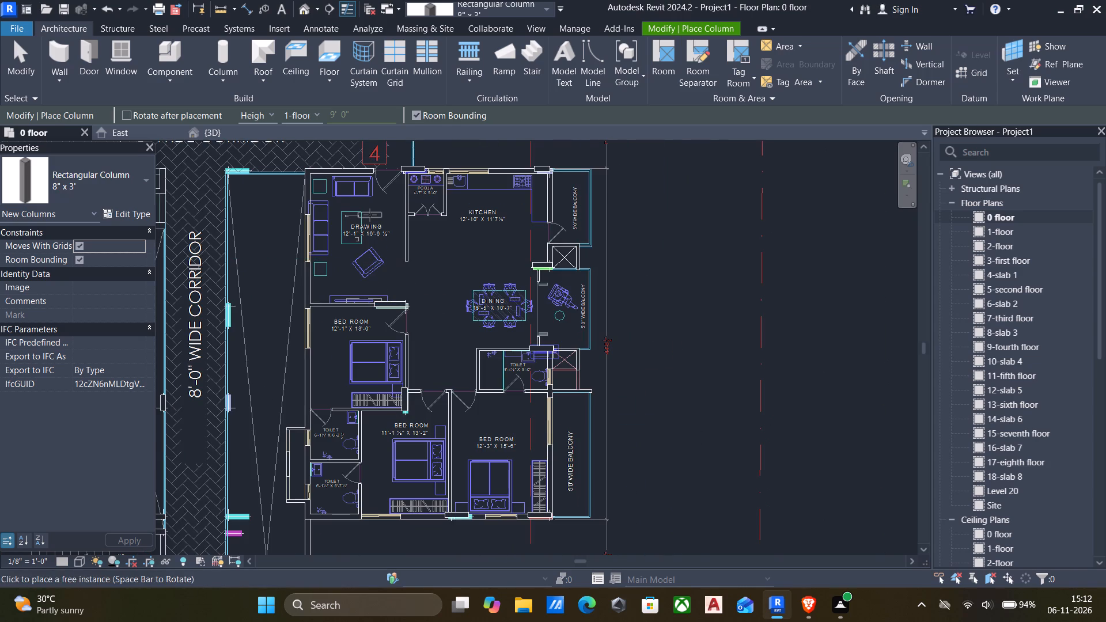
scroll(392, 211, down, 1)
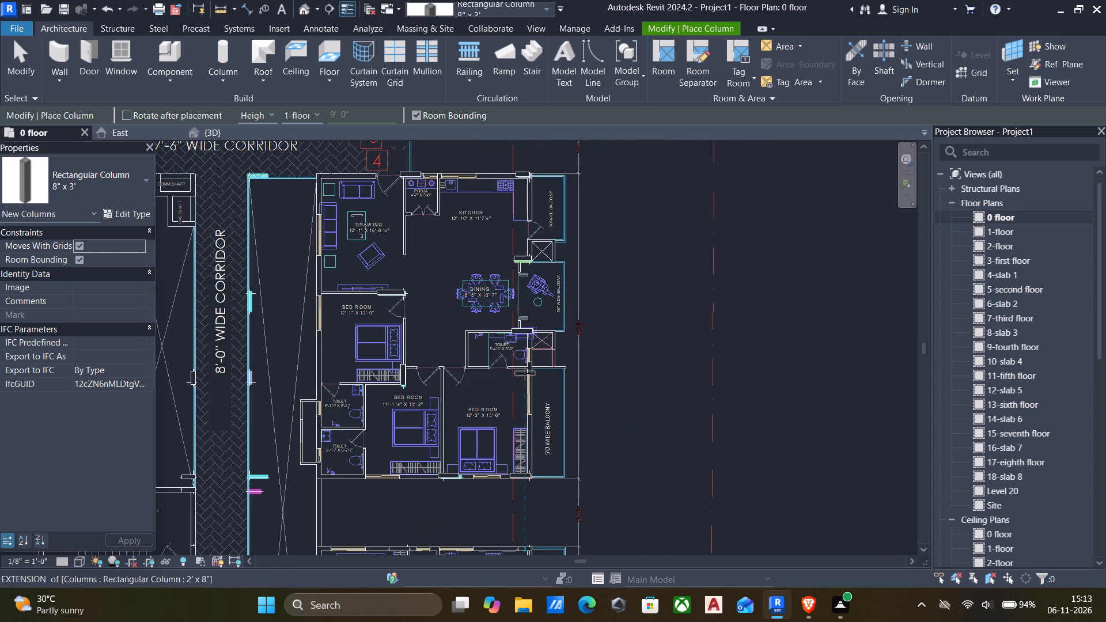
scroll(518, 382, up, 3)
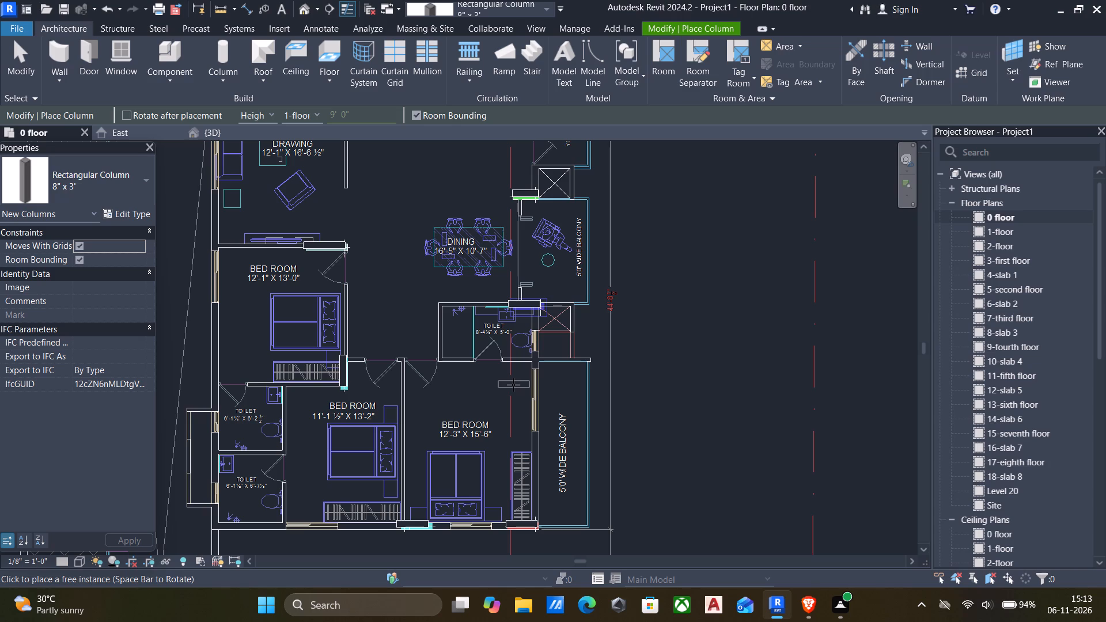
scroll(279, 376, down, 7)
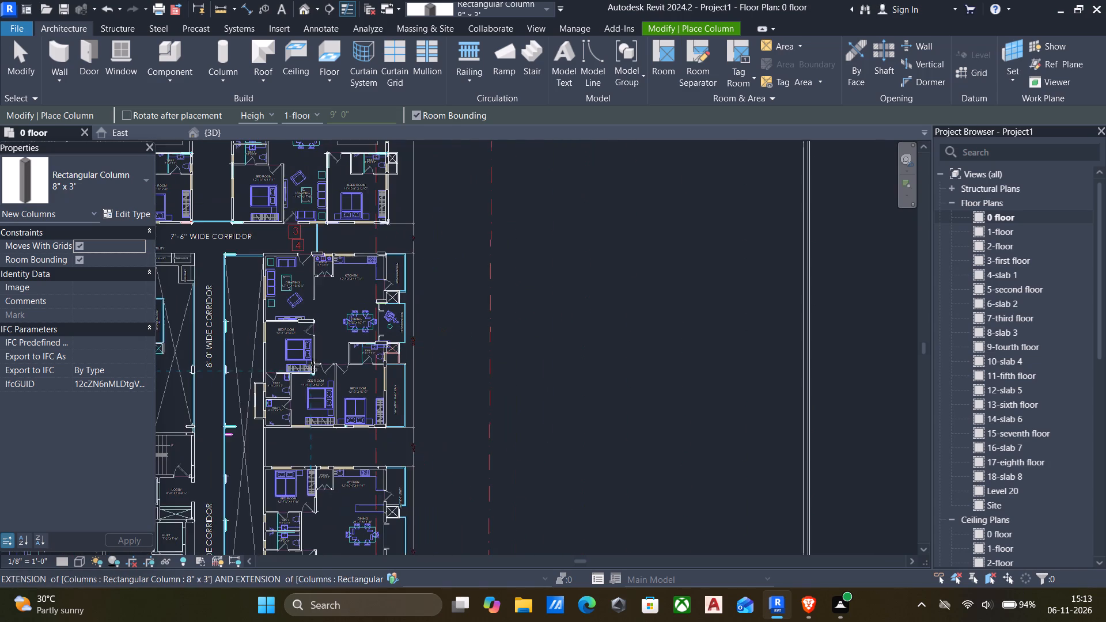
Place an 8" x 3' column on the horizontal cyan mark at the 8'-0" wide corridor's edge, above the magenta mark.
scroll(264, 393, down, 1)
middle_drag(269, 398, 483, 361)
scroll(417, 395, up, 5)
scroll(494, 395, up, 4)
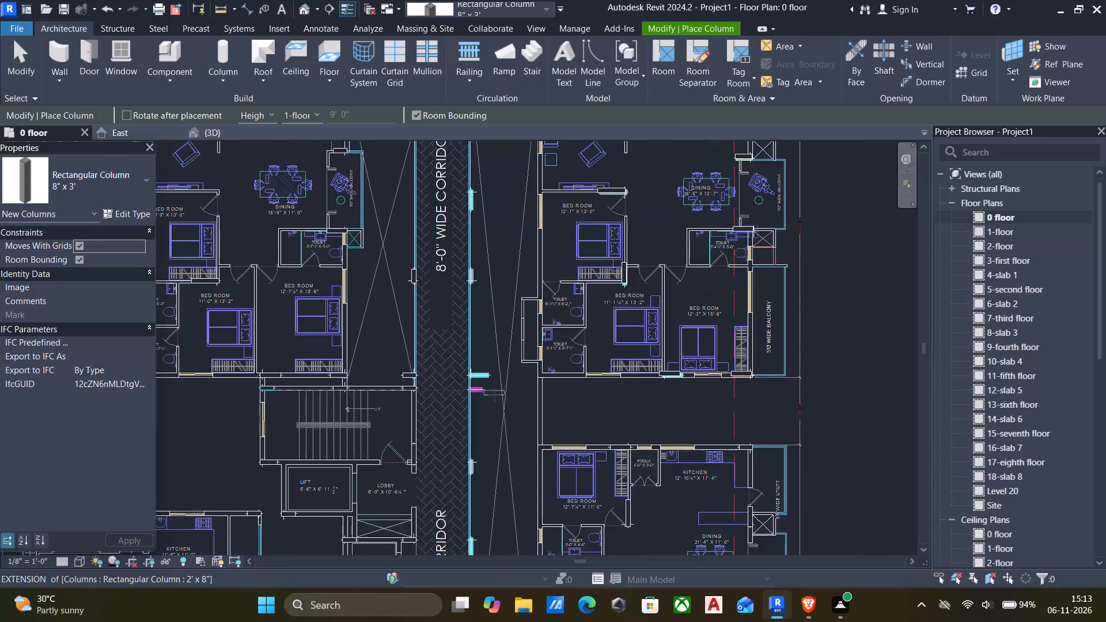
scroll(494, 395, up, 6)
click(437, 320)
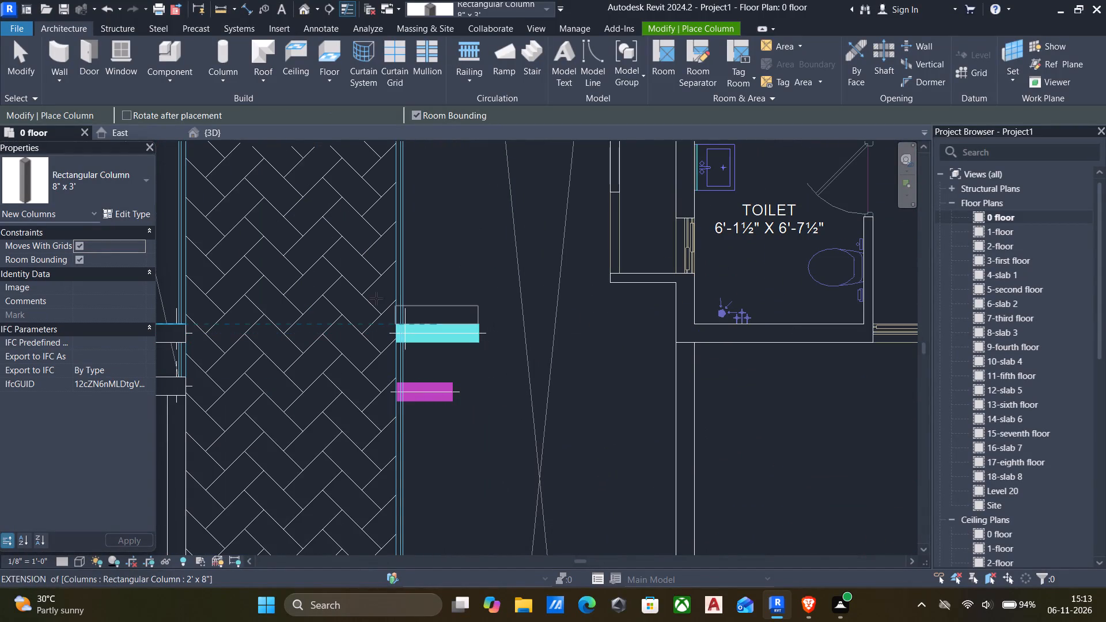
Place a 2' x 8" column on the magenta mark at the 8'-0" wide corridor's edge, dismissing the save reminder without saving.
drag(79, 163, 79, 168)
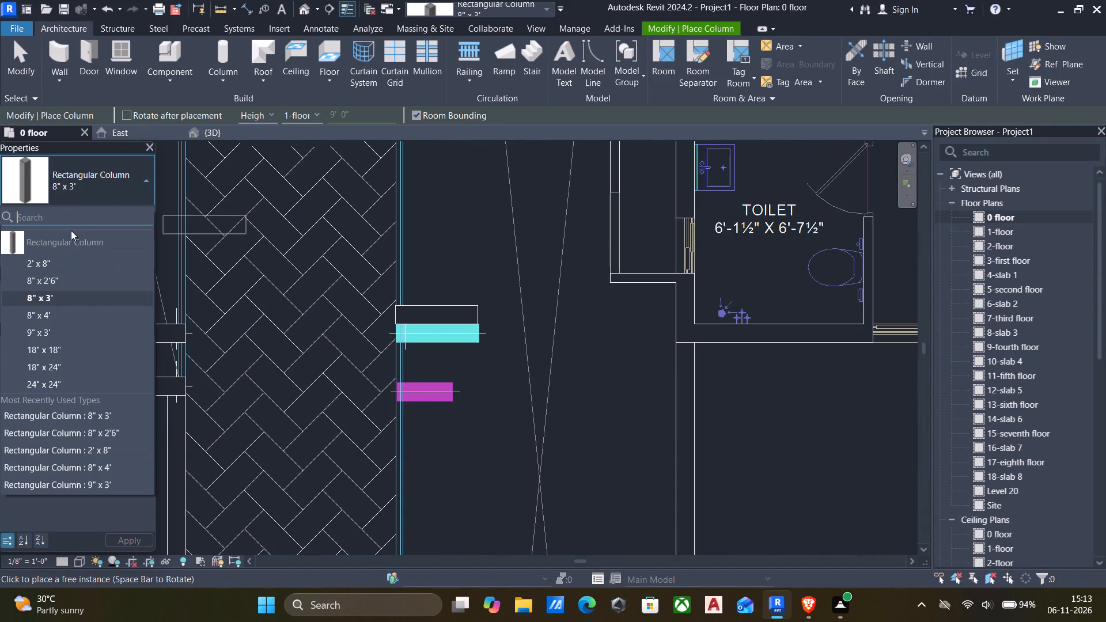
click(44, 265)
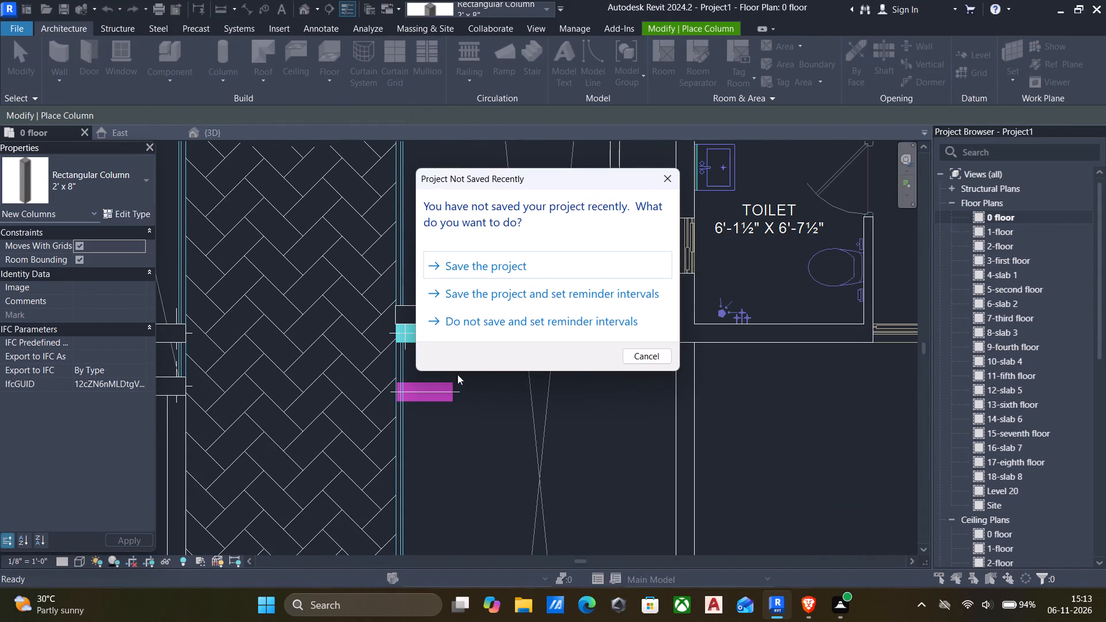
click(667, 358)
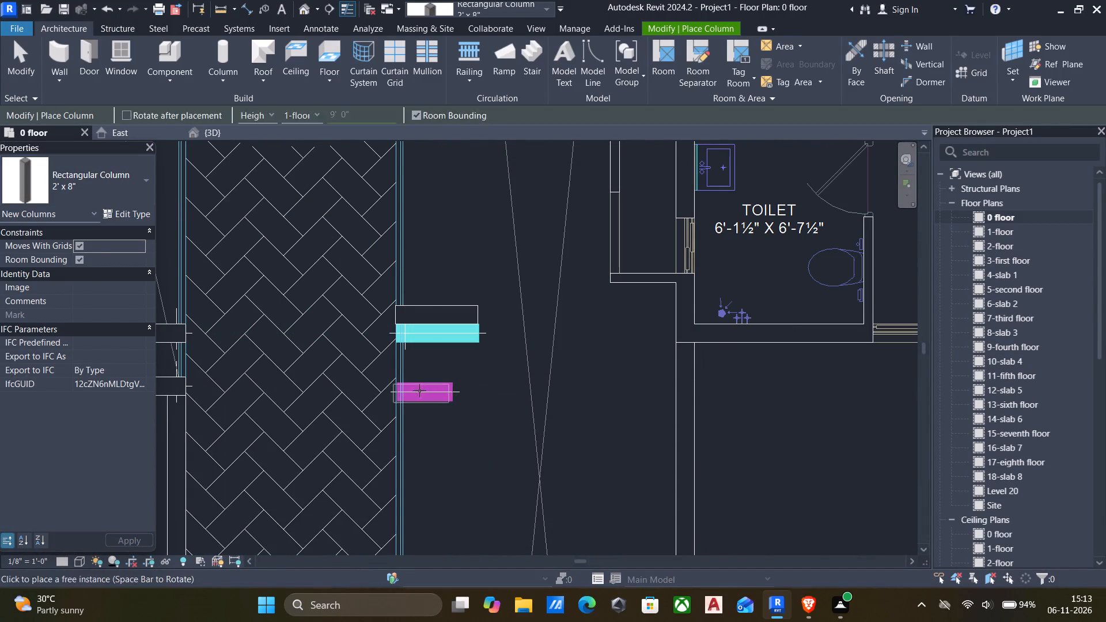
click(418, 385)
Place a 2' x 8" column, rotated vertical, on the lavender mark at the corridor's edge opposite the lobby.
scroll(417, 385, down, 12)
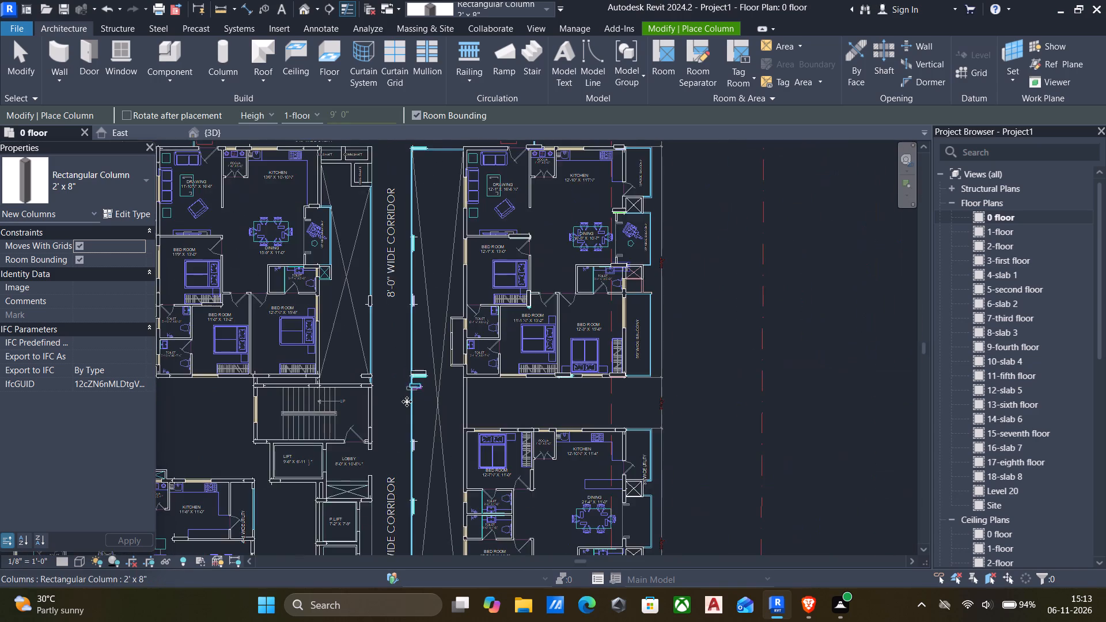
scroll(409, 460, up, 11)
key(space)
click(410, 398)
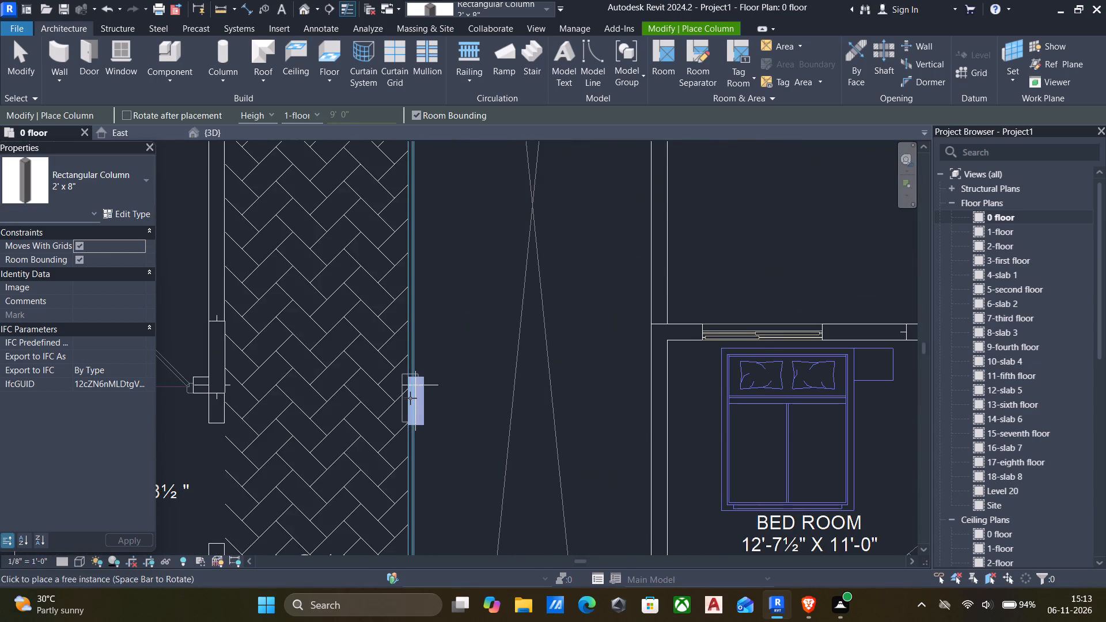
Place an 8" x 3' column, rotated vertical, on the cyan corridor-edge mark opposite the 7'-2" x 7'-9" passenger lift.
scroll(404, 398, down, 7)
middle_drag(414, 506, 410, 453)
scroll(358, 418, up, 1)
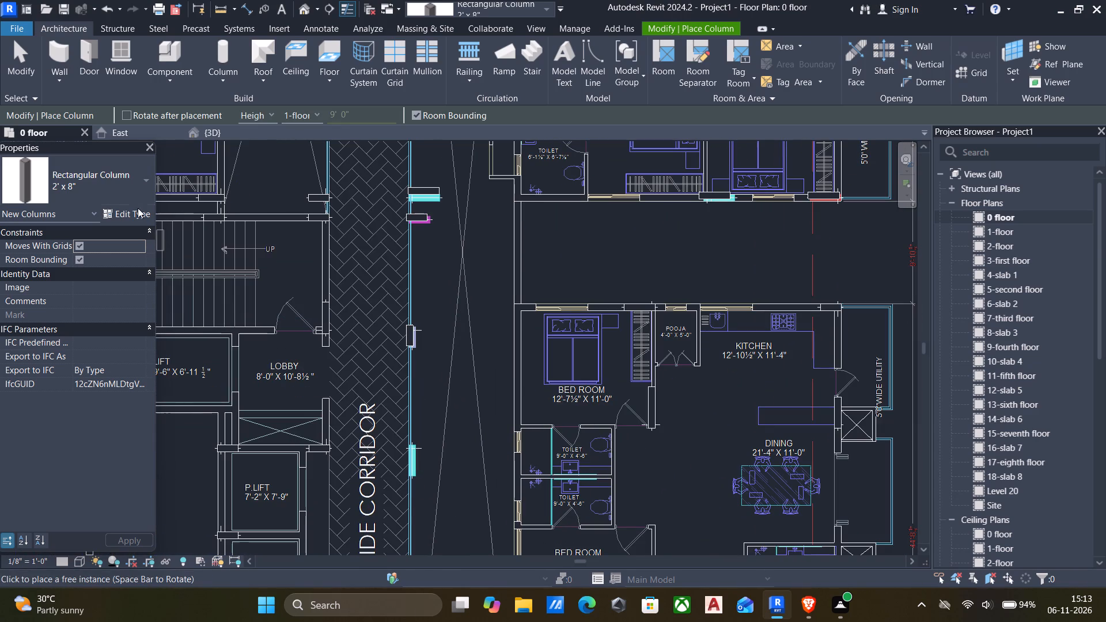
click(124, 192)
scroll(69, 275, up, 3)
click(36, 296)
scroll(426, 487, up, 5)
key(space)
scroll(404, 447, up, 3)
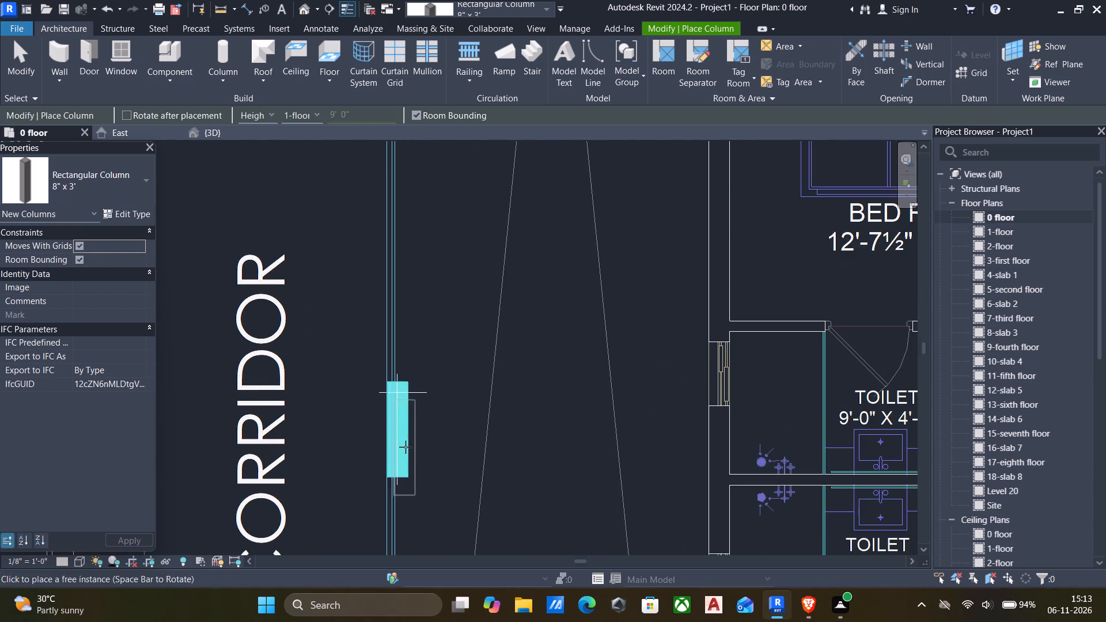
click(389, 422)
Place a vertical 8" x 3' column on the next cyan corridor-edge mark, where the 7'-2" x 7'-10" lift meets the lower staircase.
scroll(385, 422, down, 6)
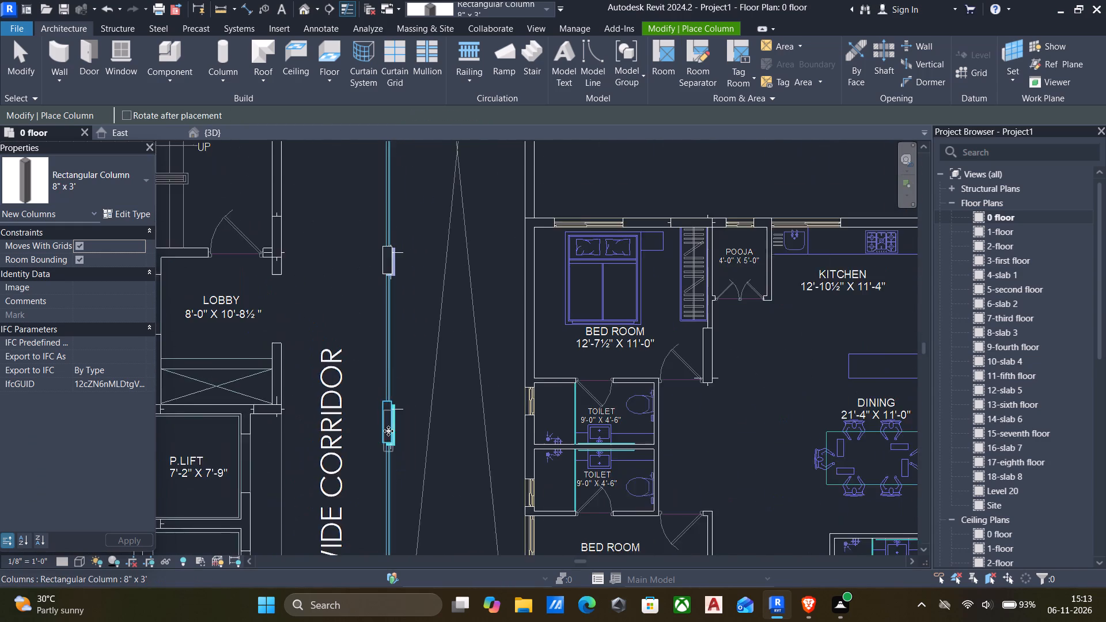
middle_drag(388, 431, 388, 335)
scroll(385, 365, down, 5)
middle_drag(388, 397, 400, 340)
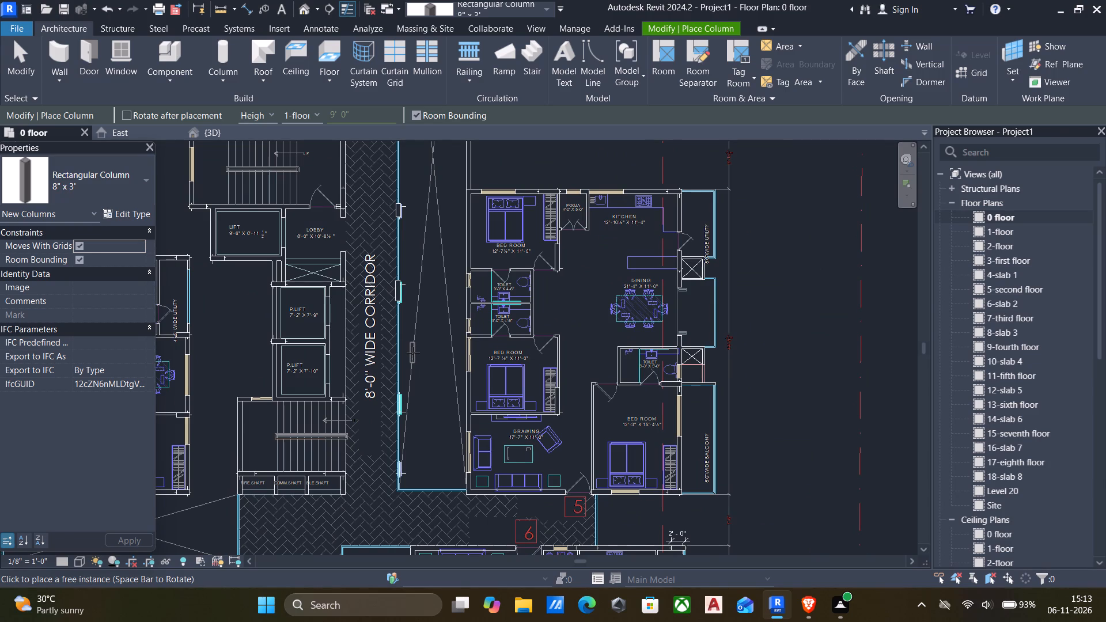
scroll(394, 422, up, 5)
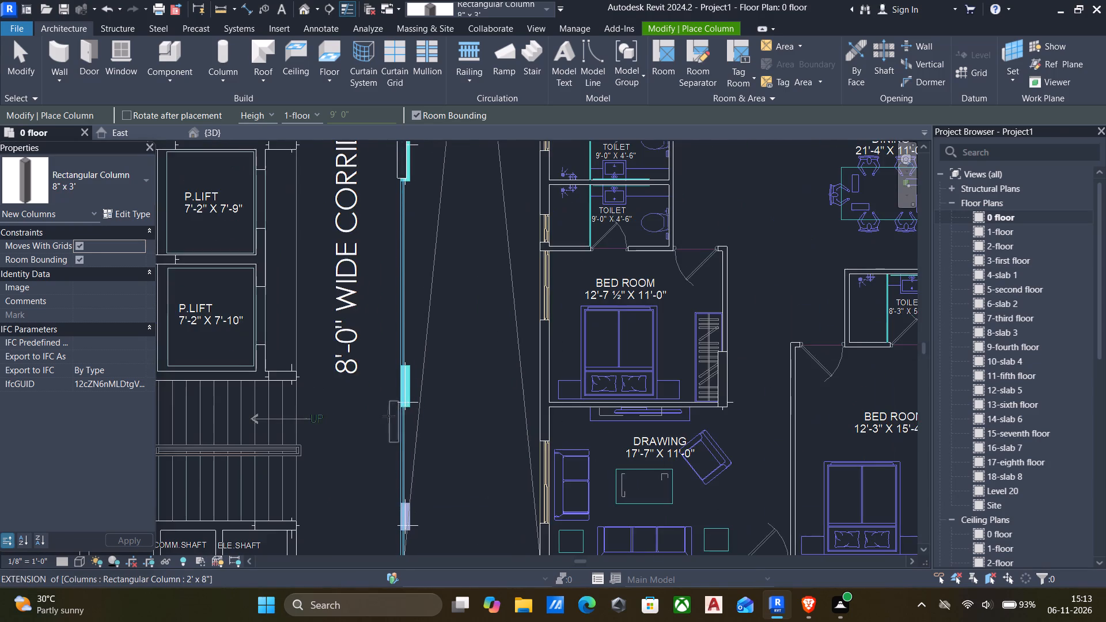
scroll(395, 389, up, 9)
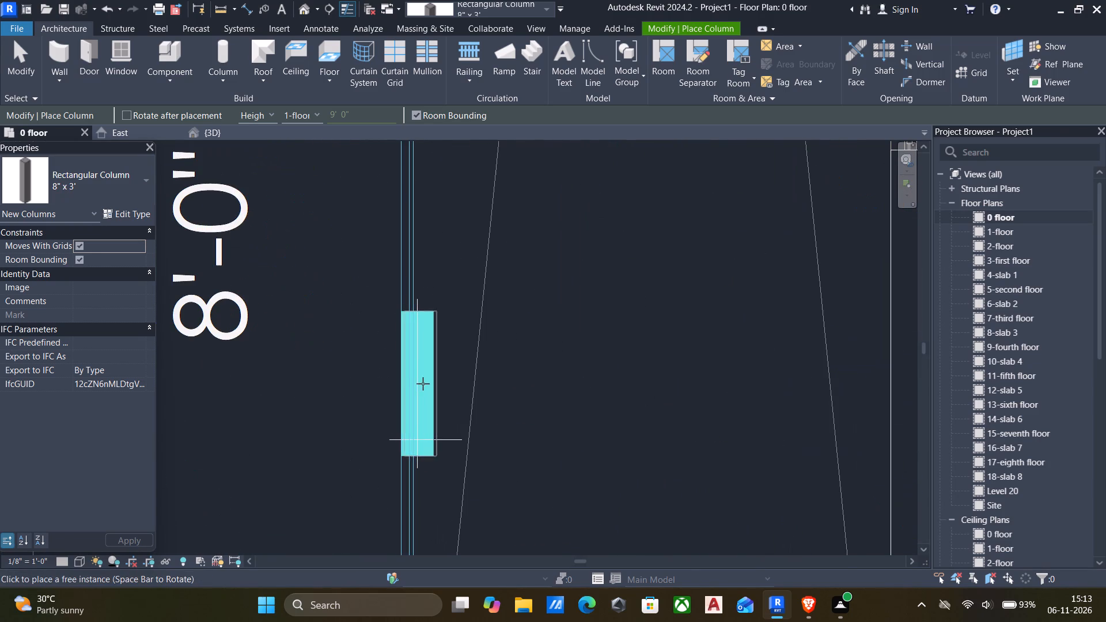
click(428, 374)
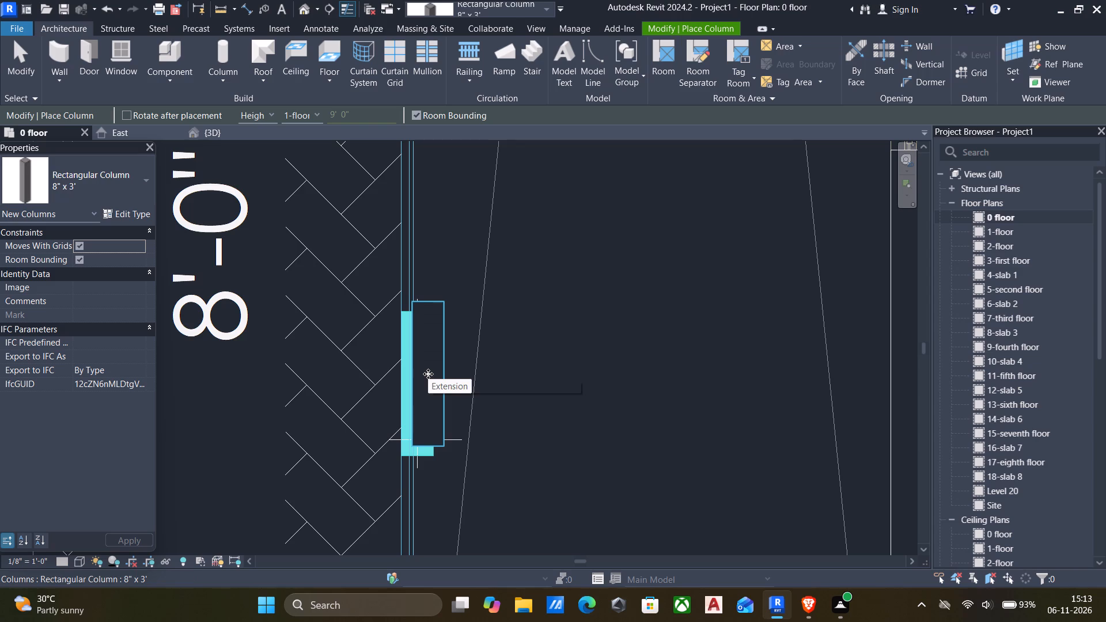
Place a 2' x 8" column on the lavender mark at the corridor's edge near the electrical shaft, opposite the 17'-7" x 11'-0" drawing room.
scroll(429, 378, down, 4)
scroll(460, 433, down, 3)
middle_drag(474, 440, 482, 403)
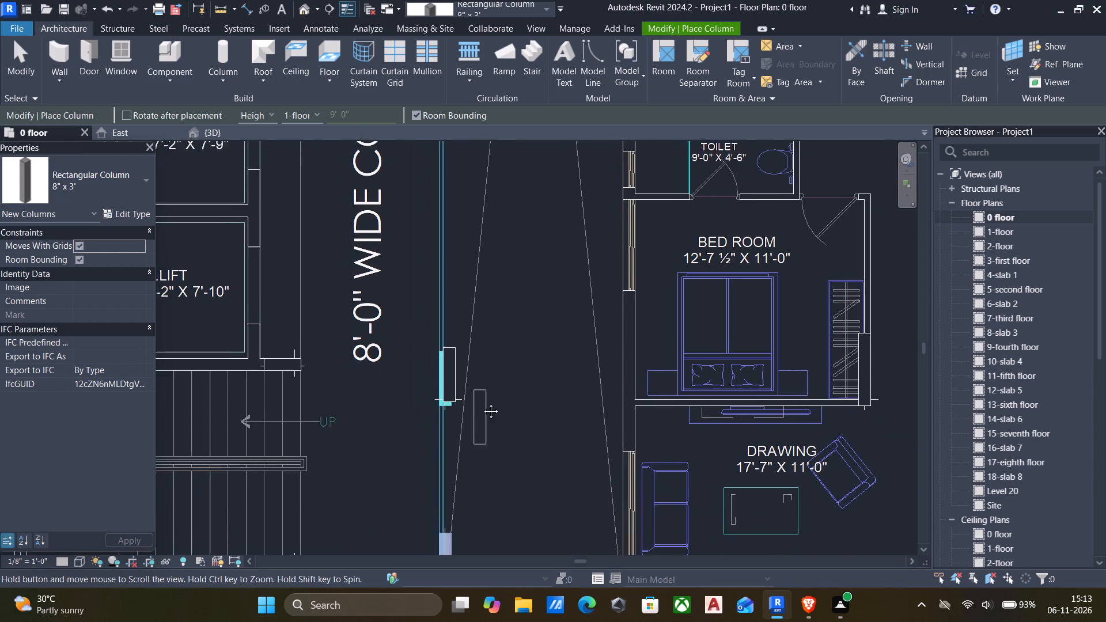
middle_drag(482, 403, 484, 367)
middle_drag(479, 433, 476, 399)
click(112, 195)
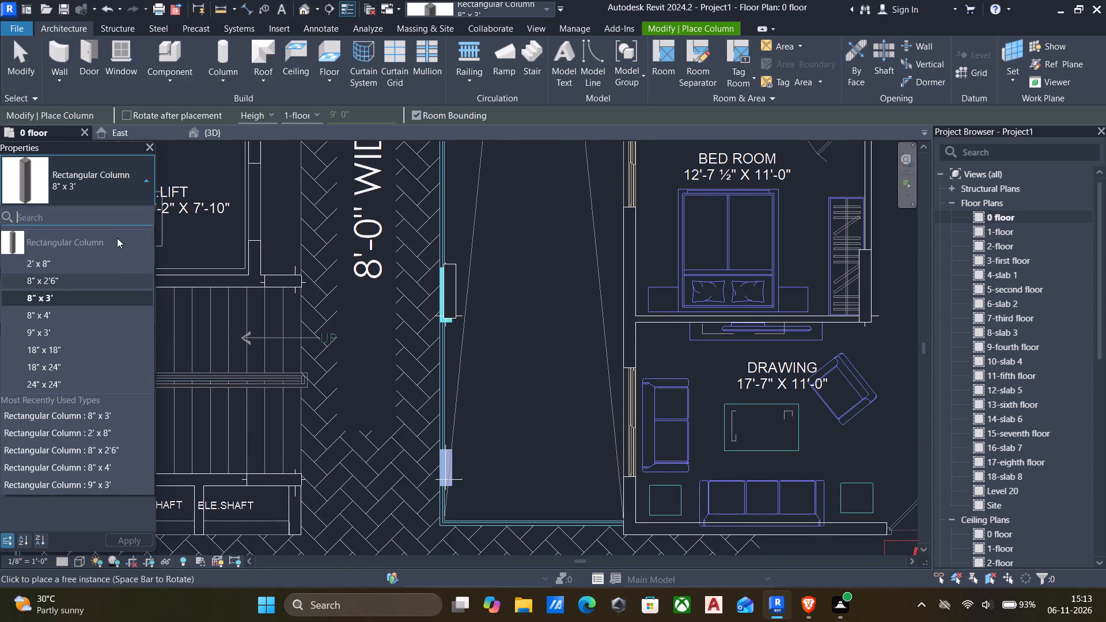
scroll(115, 251, up, 4)
click(40, 264)
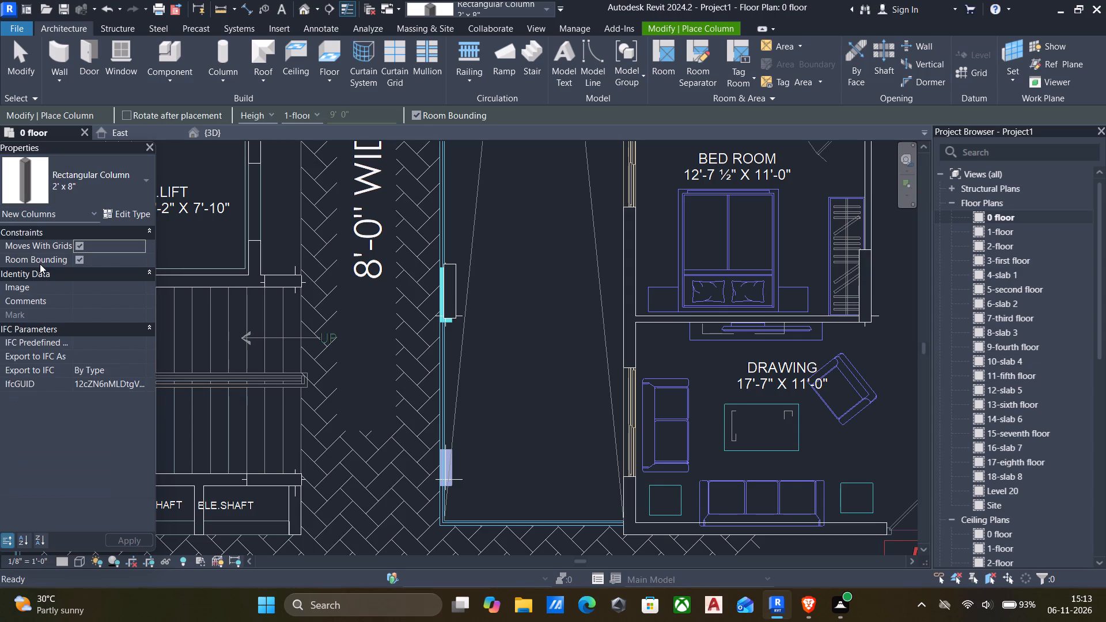
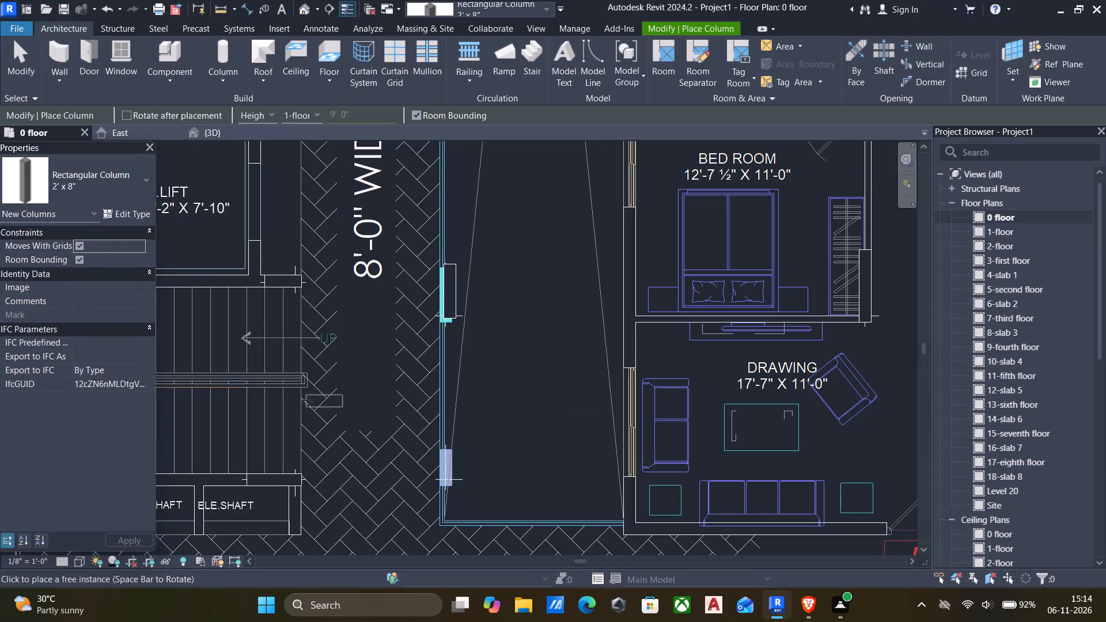
Place a 2' x 8" column, rotated vertical, on the lavender corridor-edge mark near the electrical shaft, opposite the 17'-7" x 11'-0" drawing room.
scroll(435, 470, up, 1)
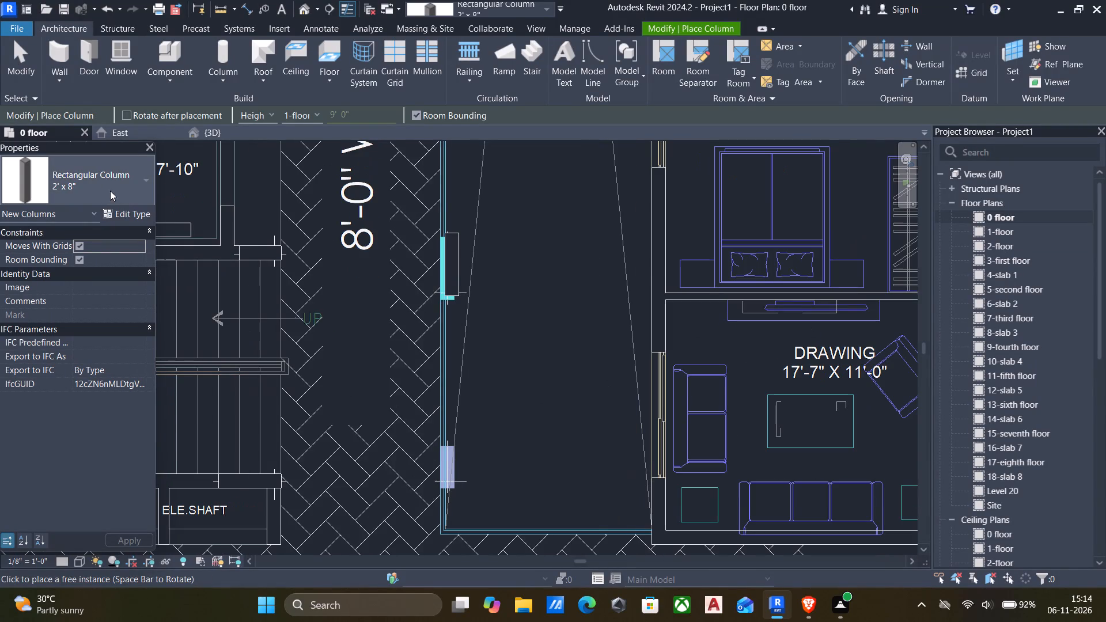
click(82, 179)
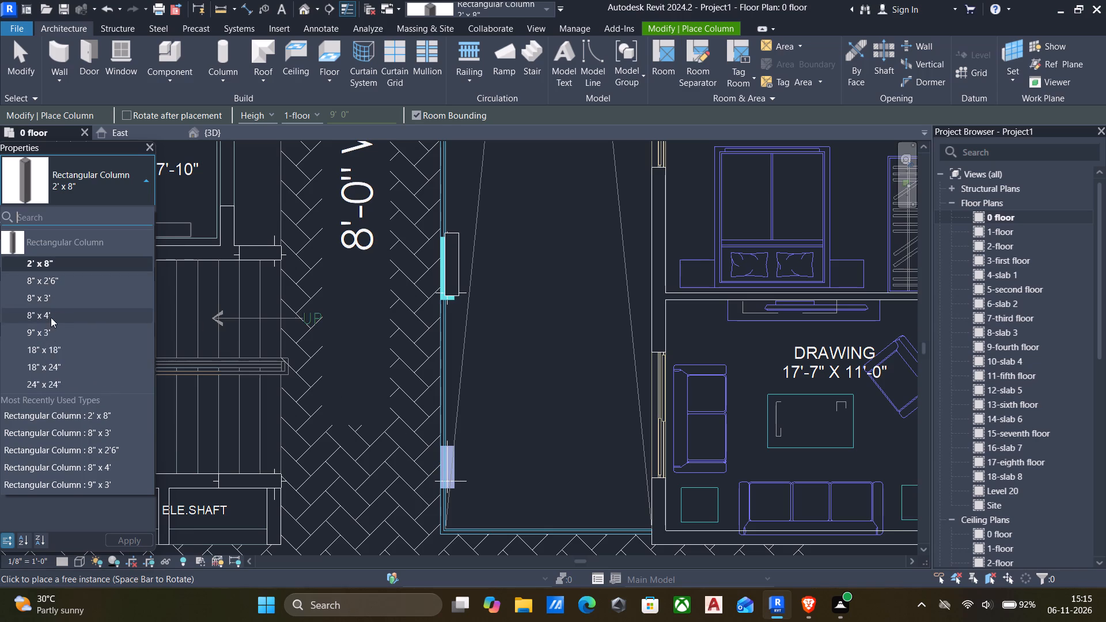
click(59, 268)
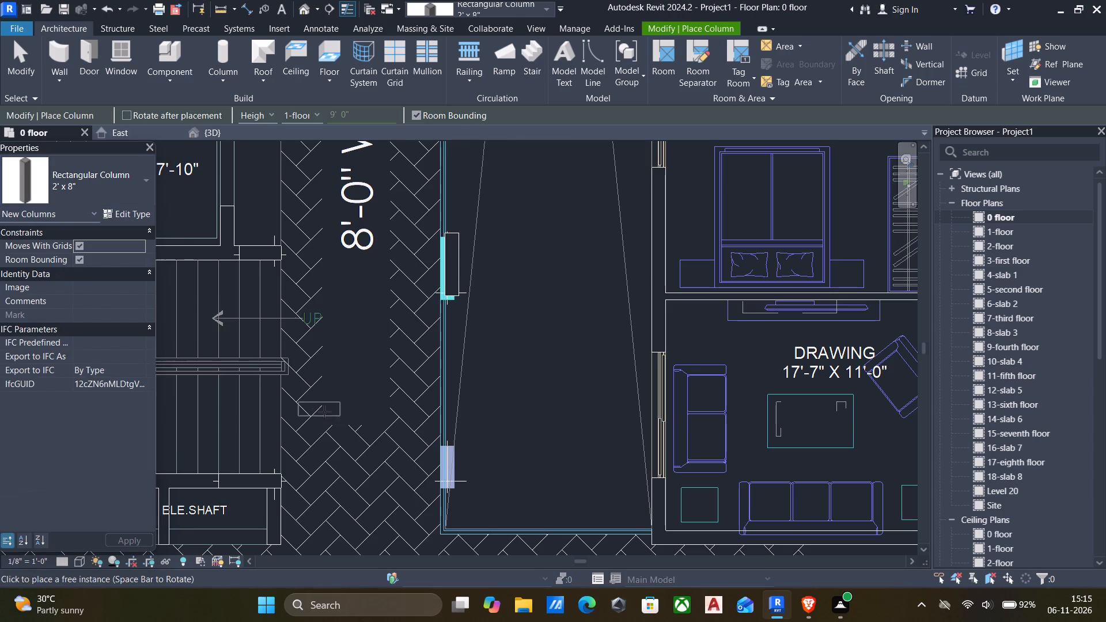
scroll(424, 461, up, 4)
key(space)
scroll(437, 464, up, 4)
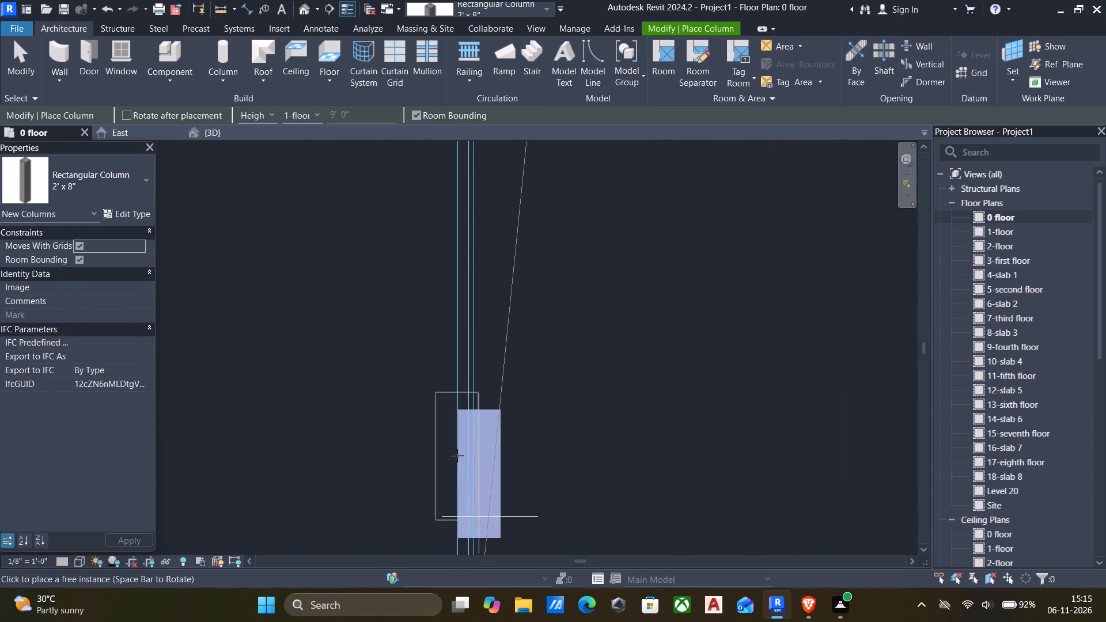
click(473, 458)
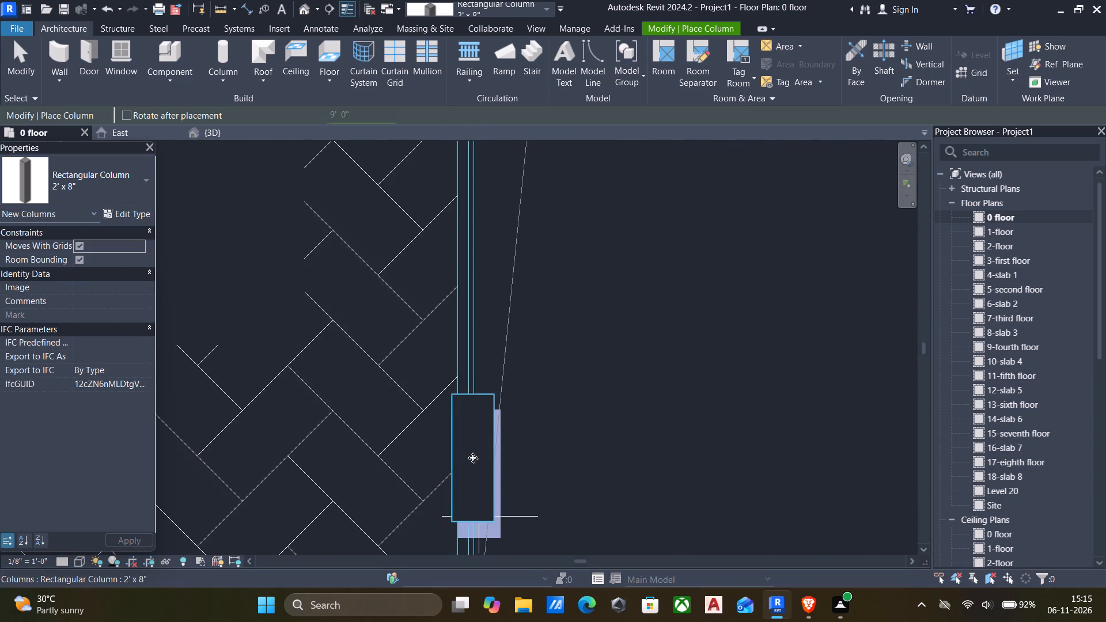
scroll(473, 458, down, 7)
key(Escape)
scroll(490, 450, down, 4)
key(Escape)
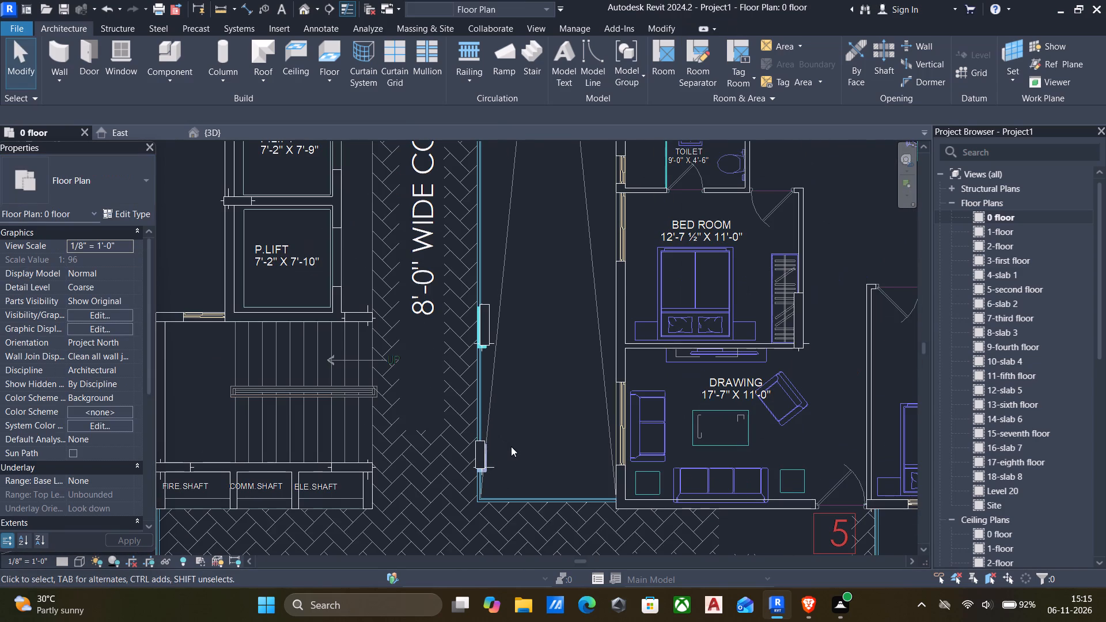
Align the 2' x 8" column near the electrical shaft to the lavender mark's outer long edge and lower end.
key(a)
key(l)
scroll(514, 454, up, 8)
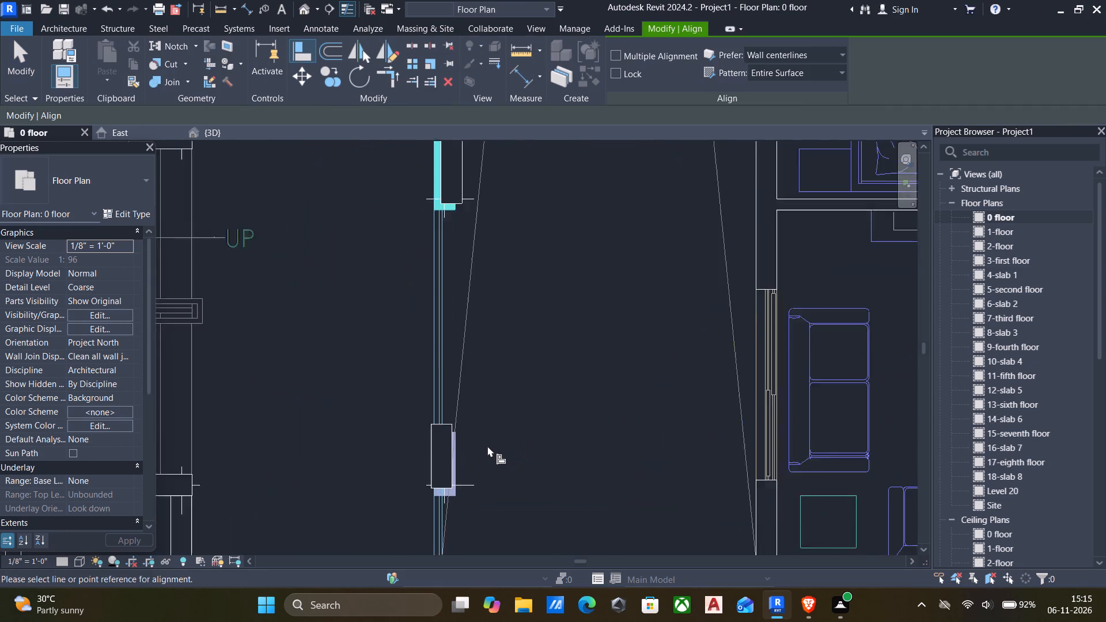
scroll(487, 446, up, 2)
click(435, 454)
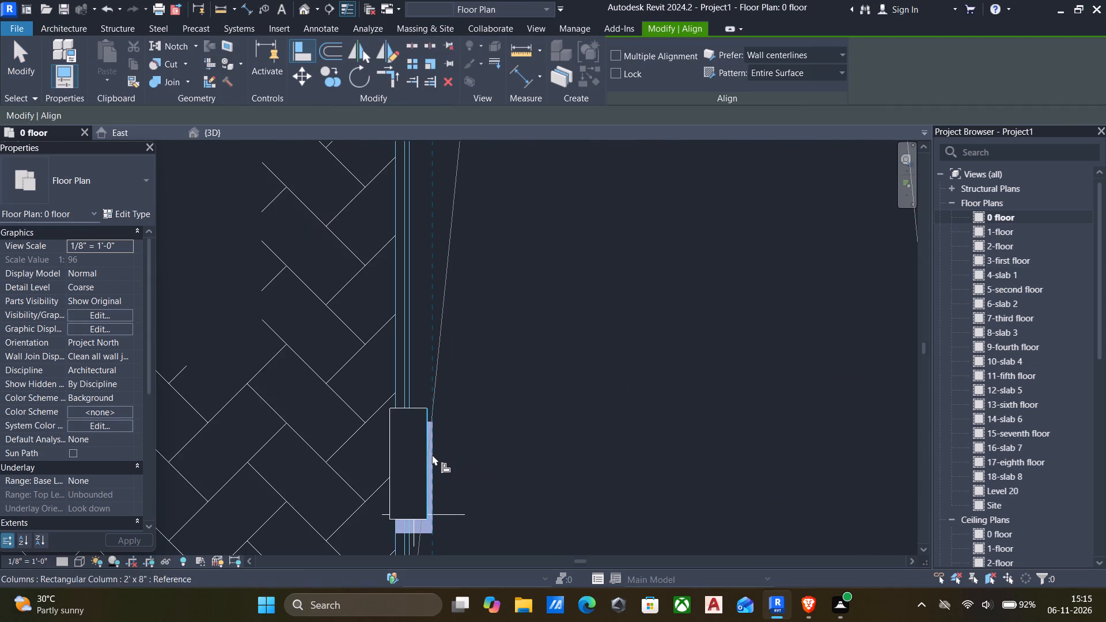
click(430, 454)
scroll(429, 543, up, 3)
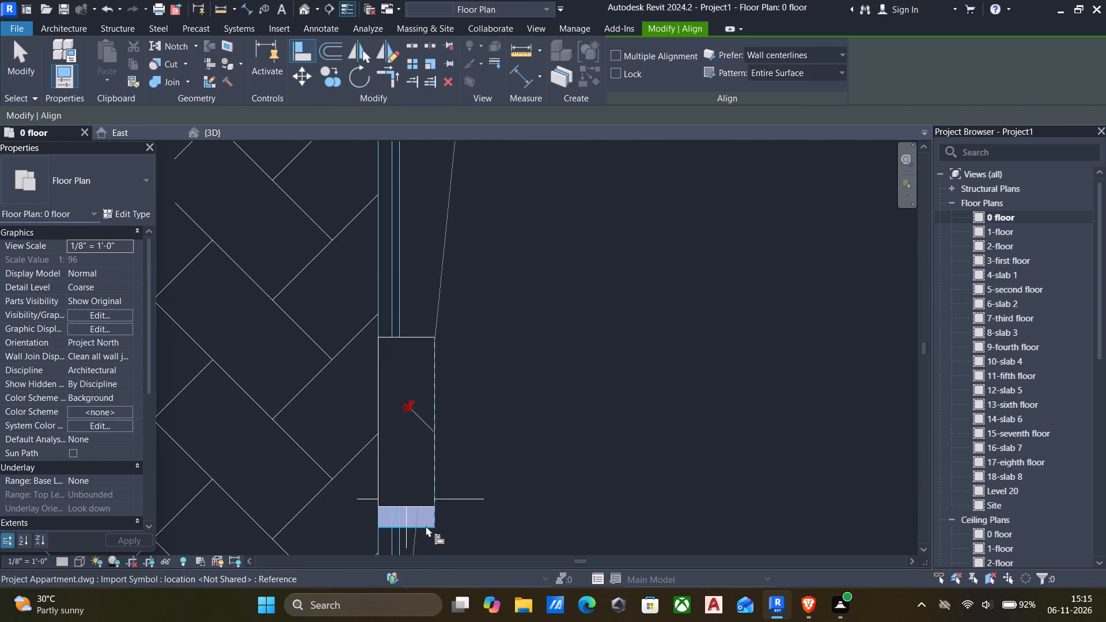
click(424, 528)
click(419, 504)
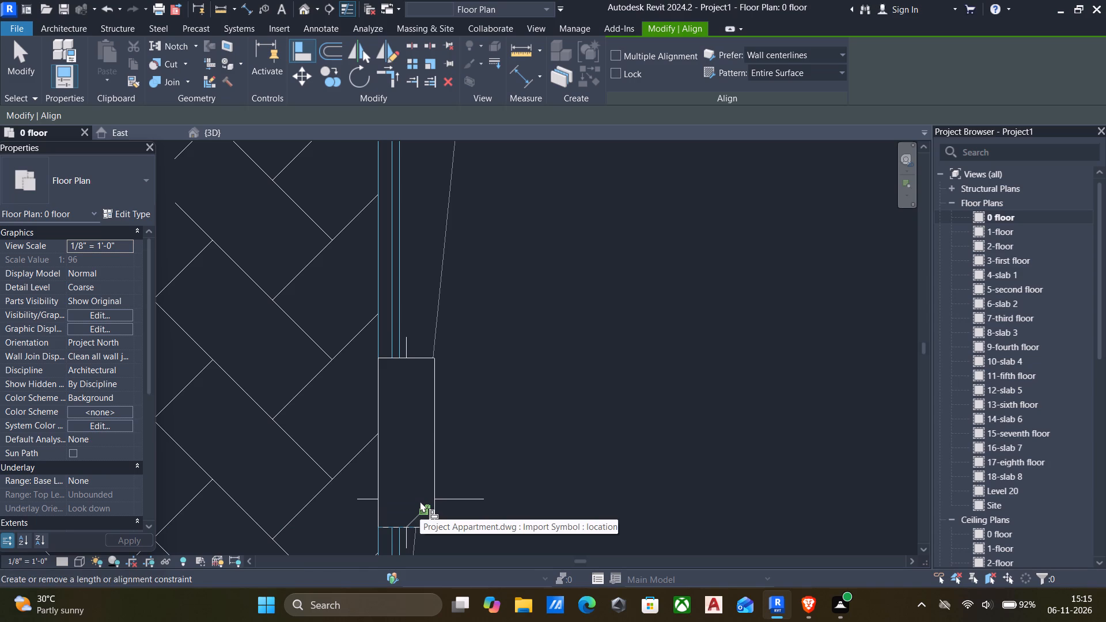
Align the 8" x 3' column near the lower staircase to its cyan mark's corridor-side long edge and lower end.
scroll(423, 505, down, 7)
scroll(438, 444, down, 2)
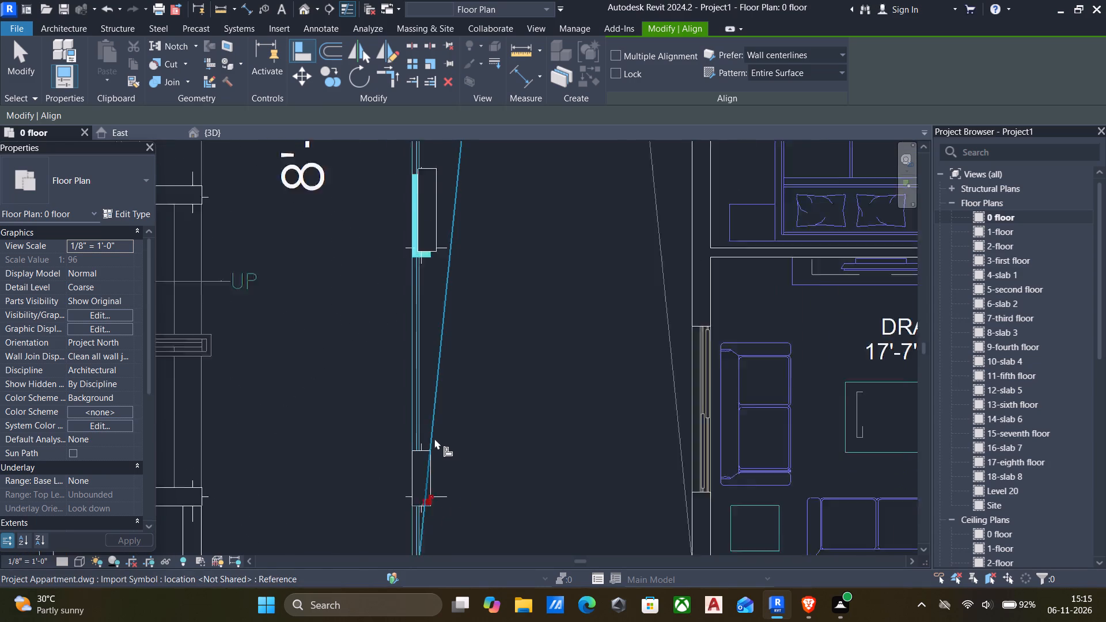
scroll(434, 438, down, 3)
scroll(430, 284, up, 10)
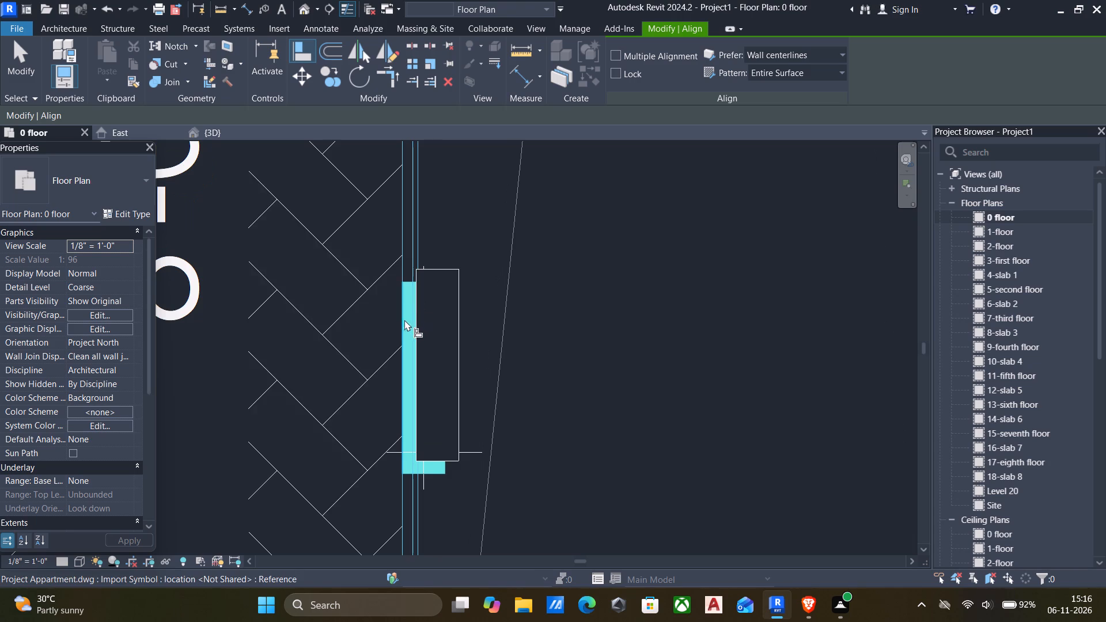
scroll(400, 324, up, 4)
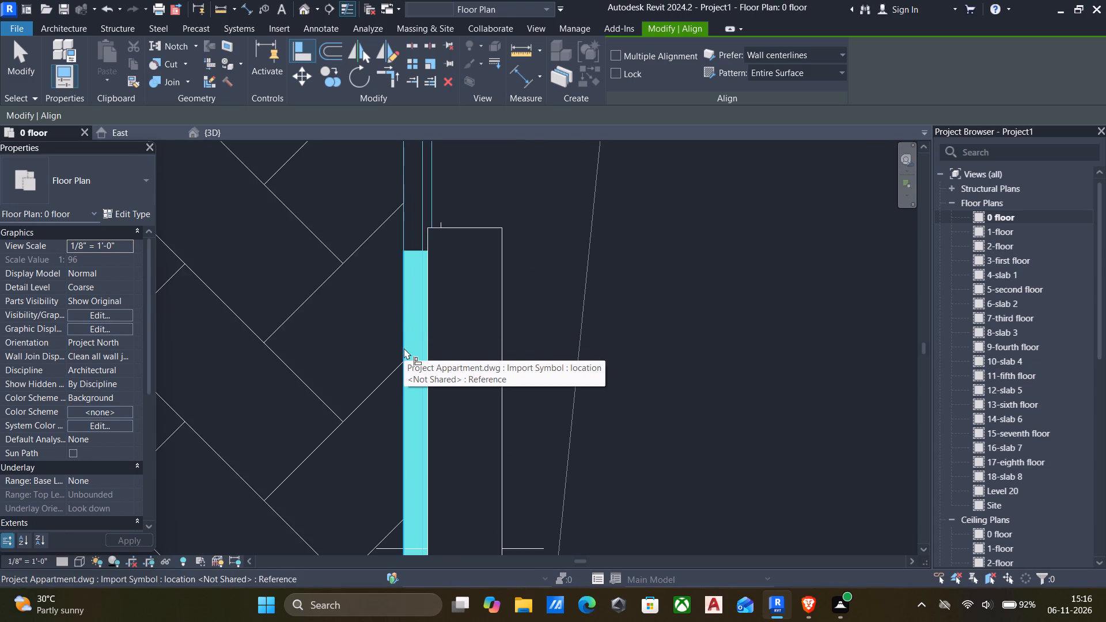
click(400, 347)
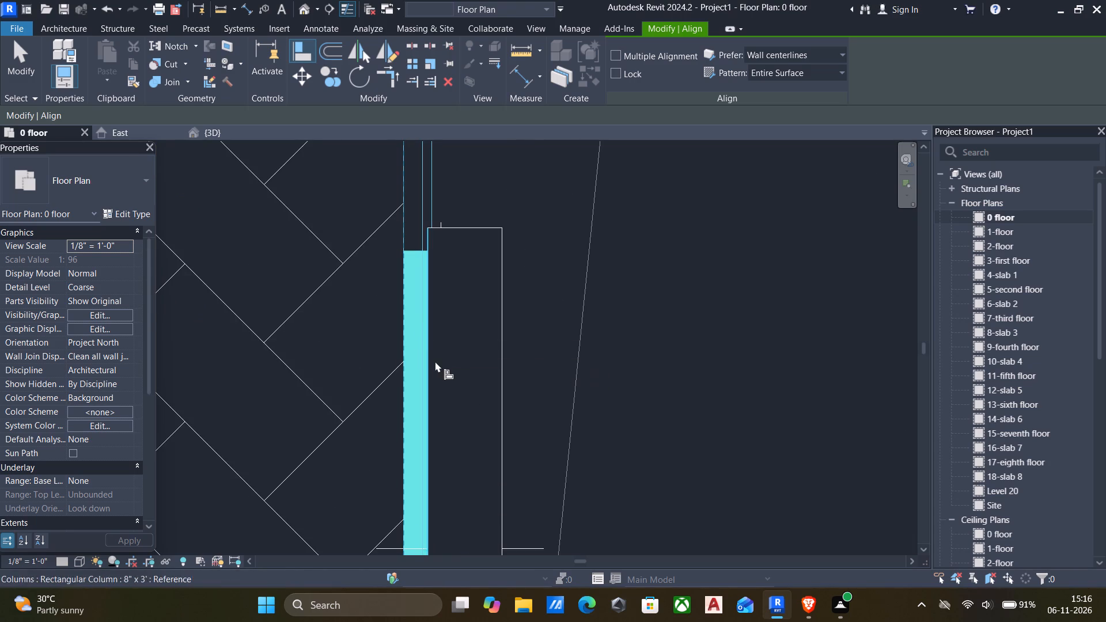
click(427, 356)
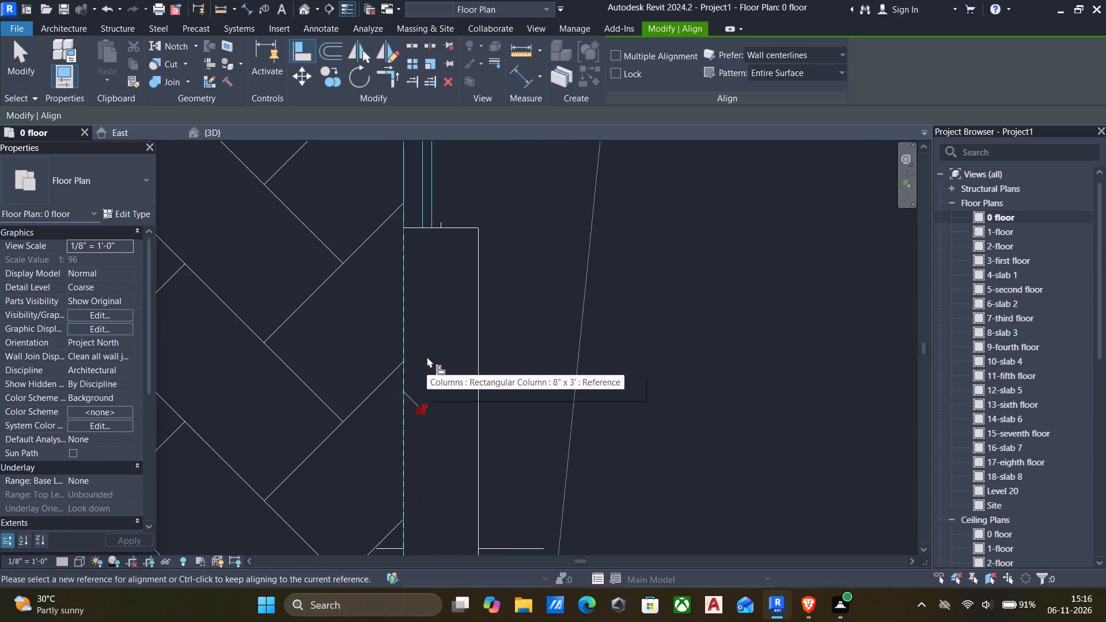
scroll(427, 359, down, 7)
middle_drag(433, 365, 452, 312)
scroll(478, 418, up, 5)
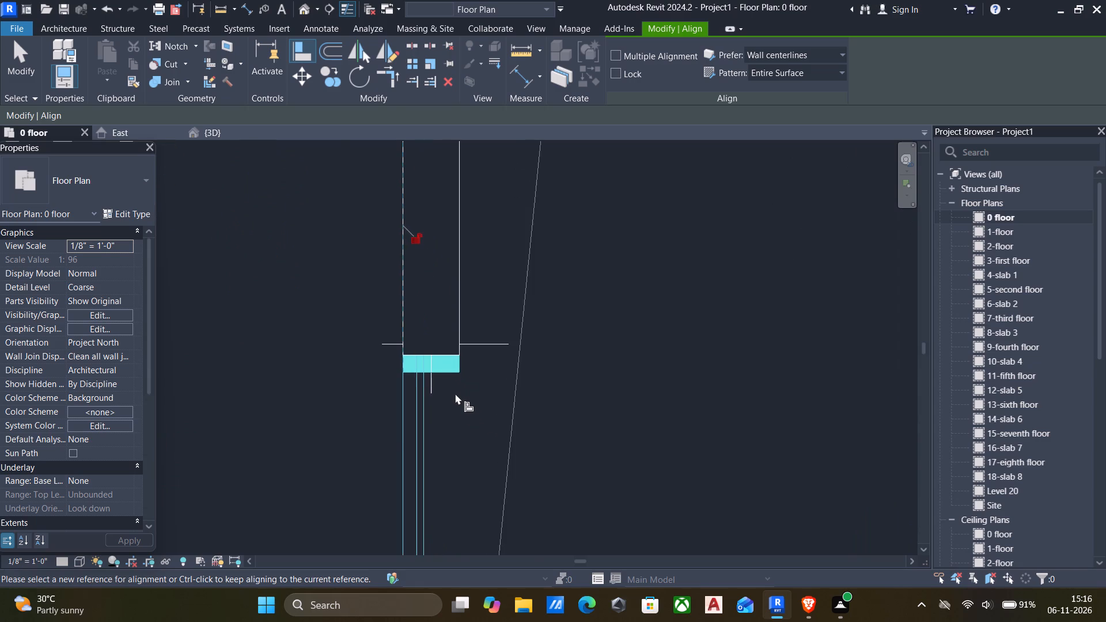
scroll(451, 374, up, 4)
click(444, 373)
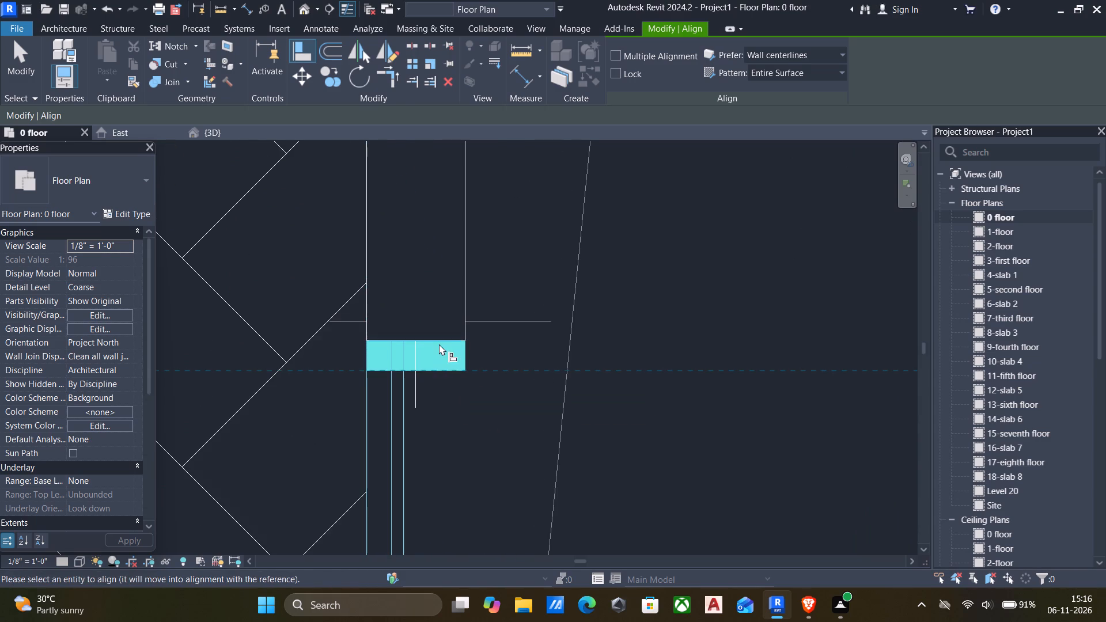
click(438, 343)
Align the 8" x 3' column opposite the 7'-2" x 7'-9" passenger lift to its cyan mark's outer long edge and lower end.
scroll(441, 347, down, 2)
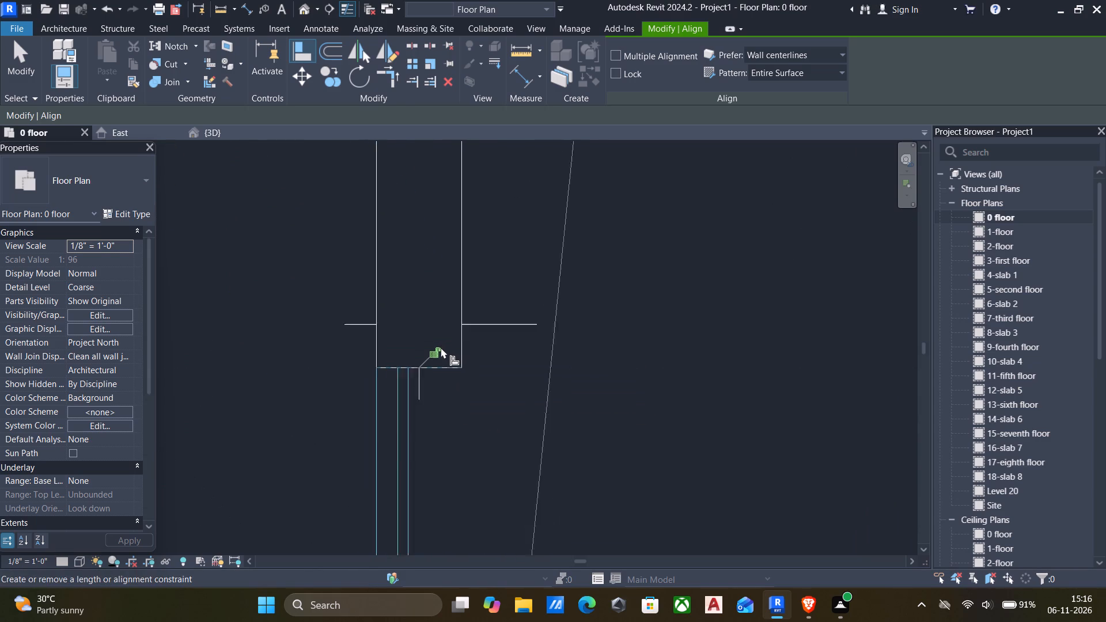
scroll(441, 347, down, 9)
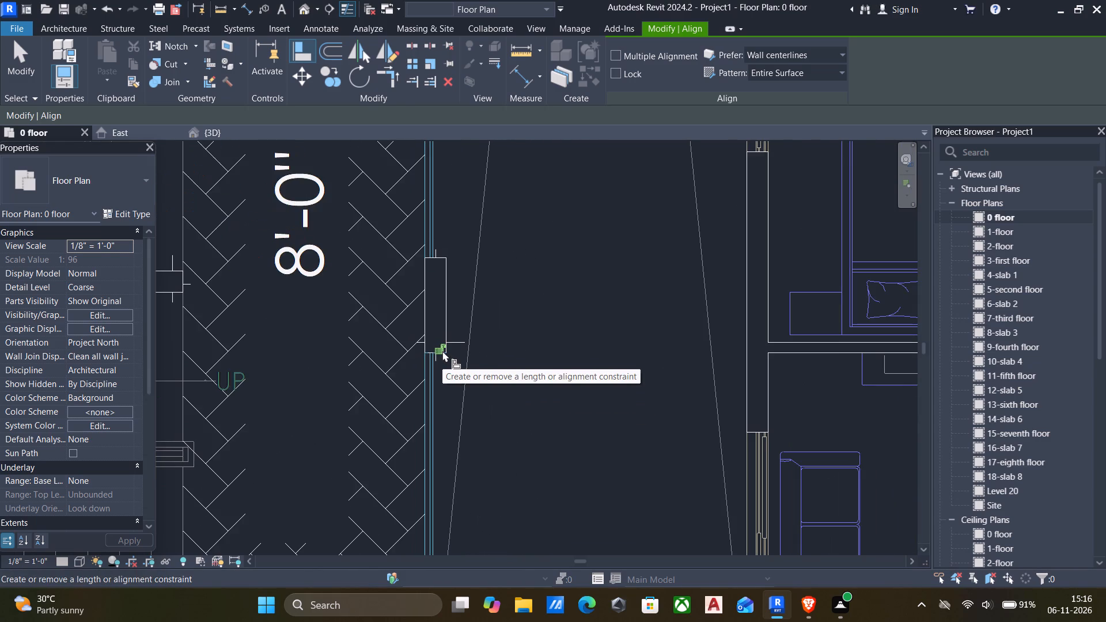
scroll(442, 351, down, 1)
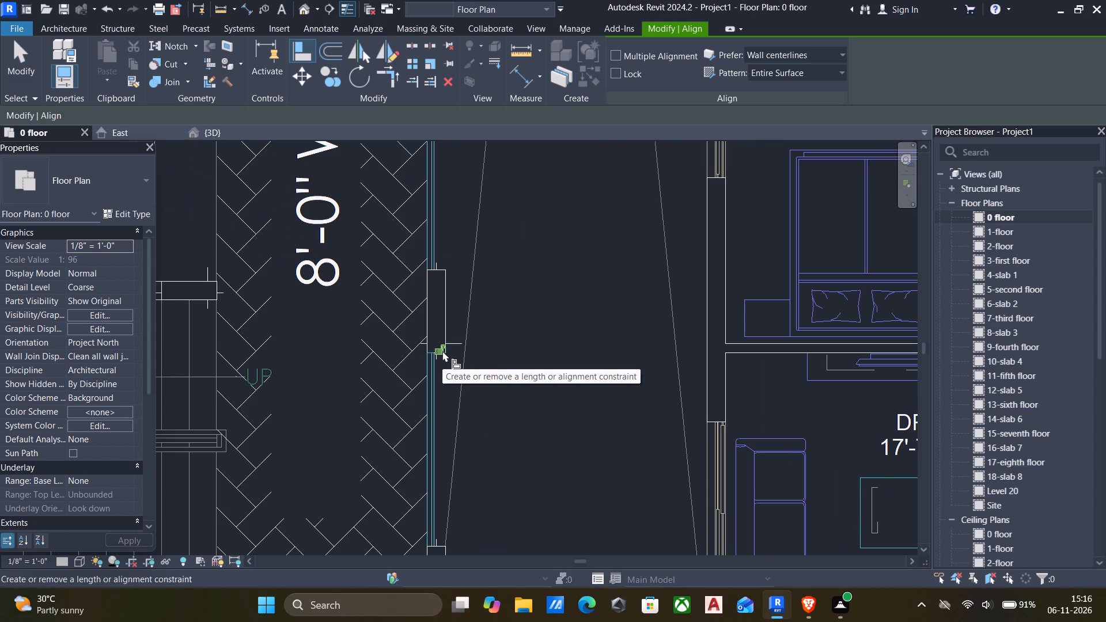
scroll(442, 351, down, 6)
middle_drag(442, 352, 435, 400)
scroll(435, 400, down, 1)
scroll(434, 376, up, 1)
scroll(438, 184, up, 2)
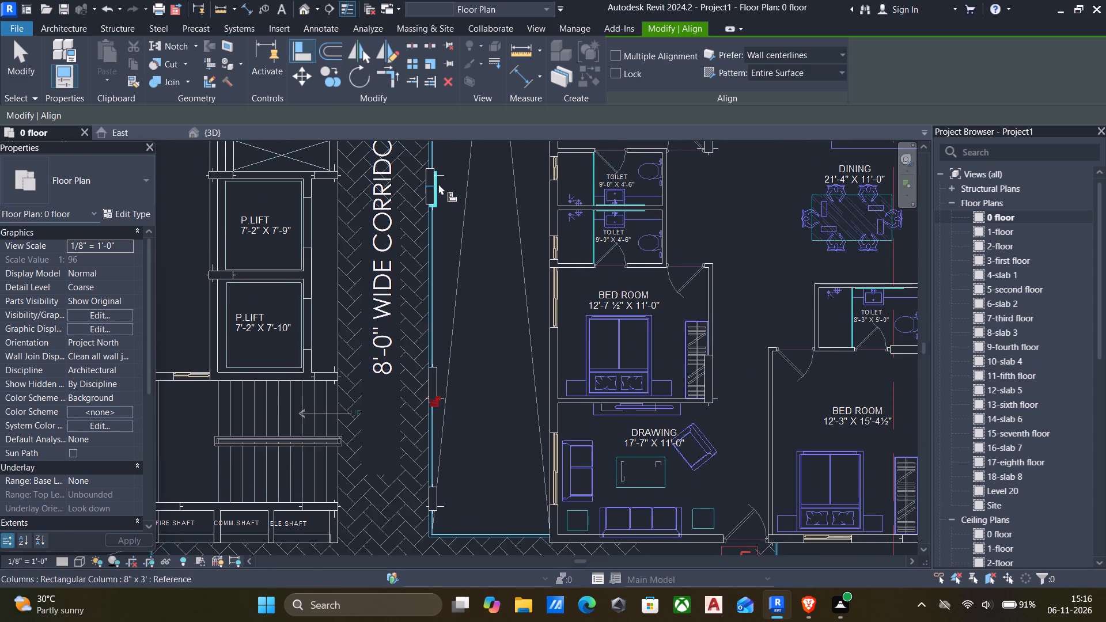
scroll(438, 184, up, 8)
click(430, 199)
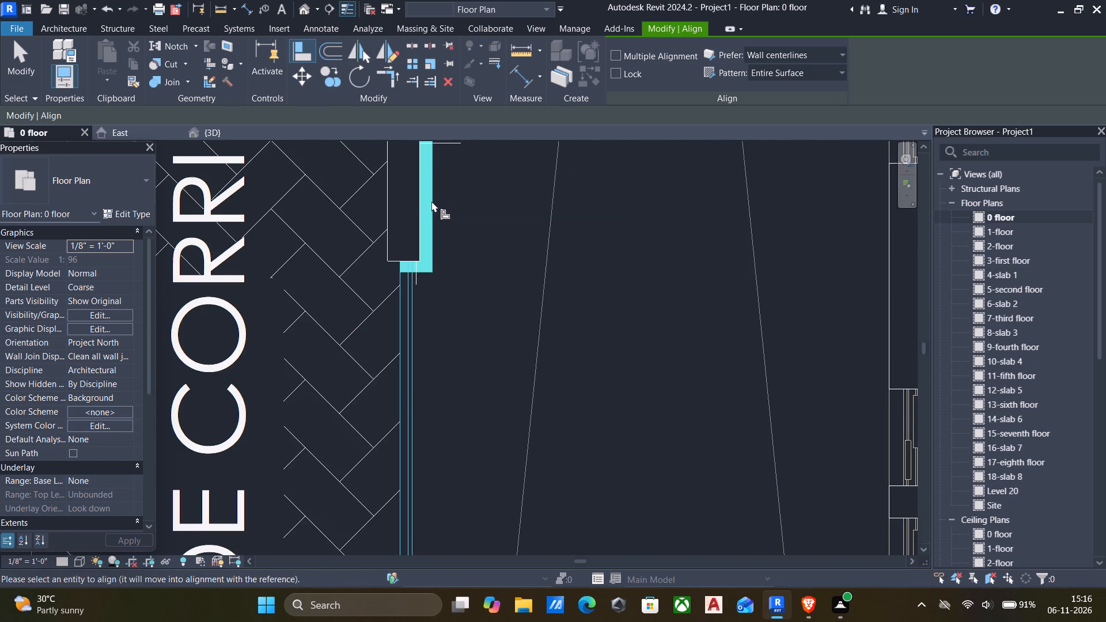
click(419, 195)
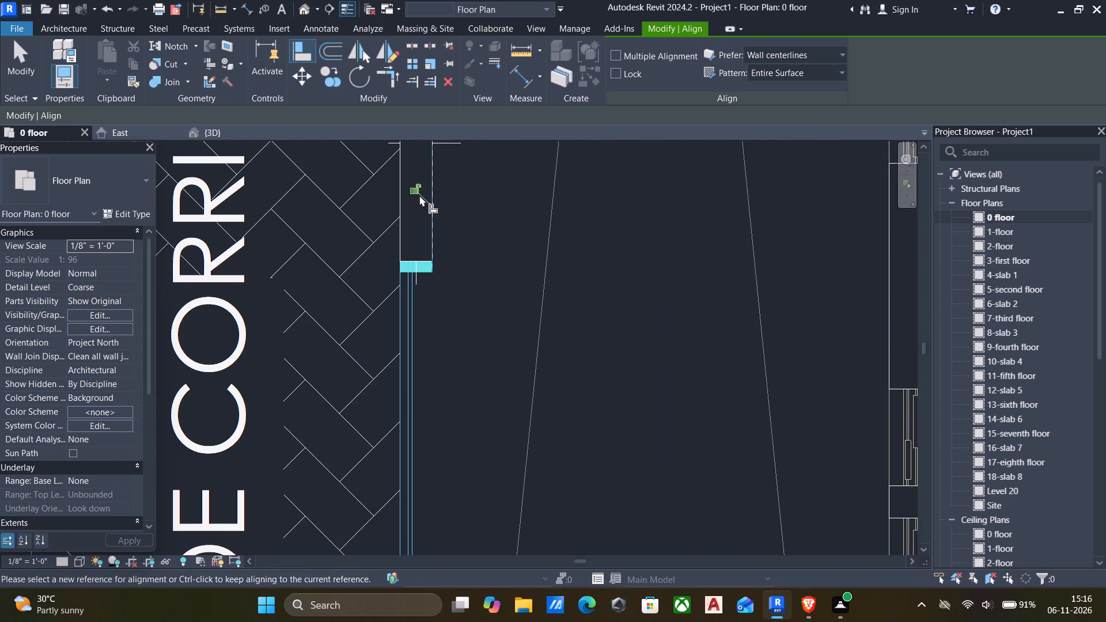
scroll(418, 199, up, 3)
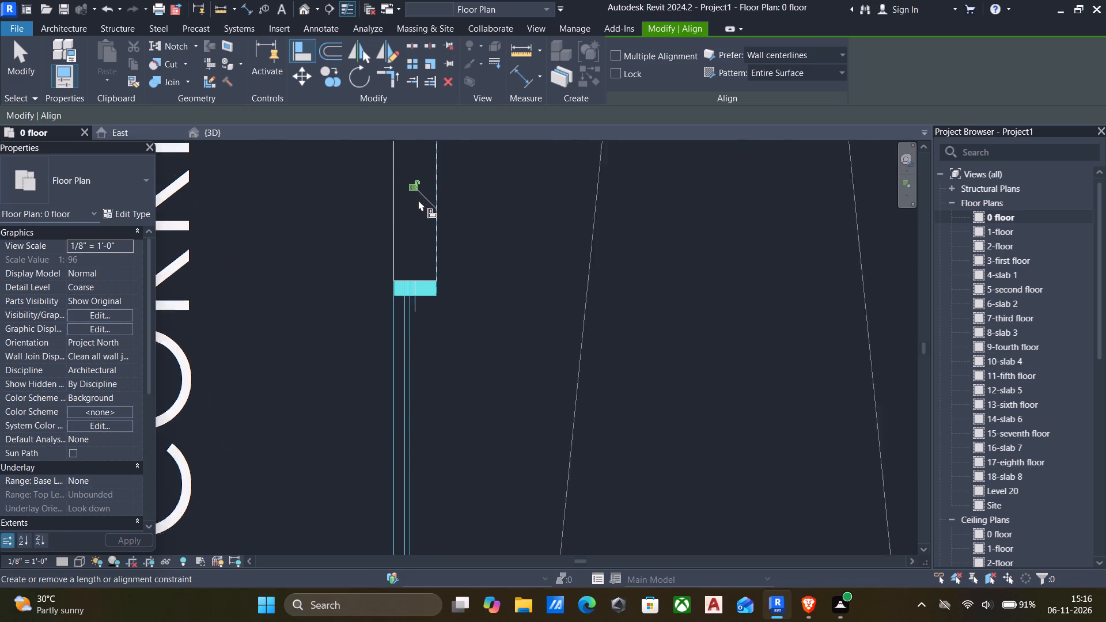
scroll(392, 285, up, 4)
click(450, 322)
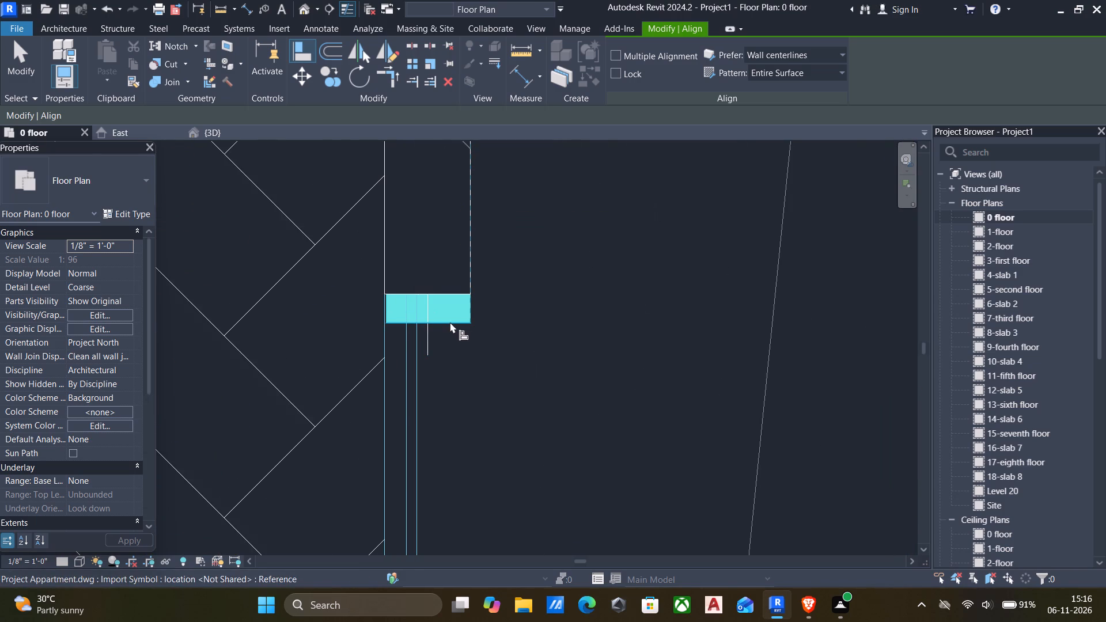
click(453, 292)
Align the vertical 2' x 8" column opposite the lobby to its lavender mark's outer long edge and lower end.
scroll(453, 293, down, 5)
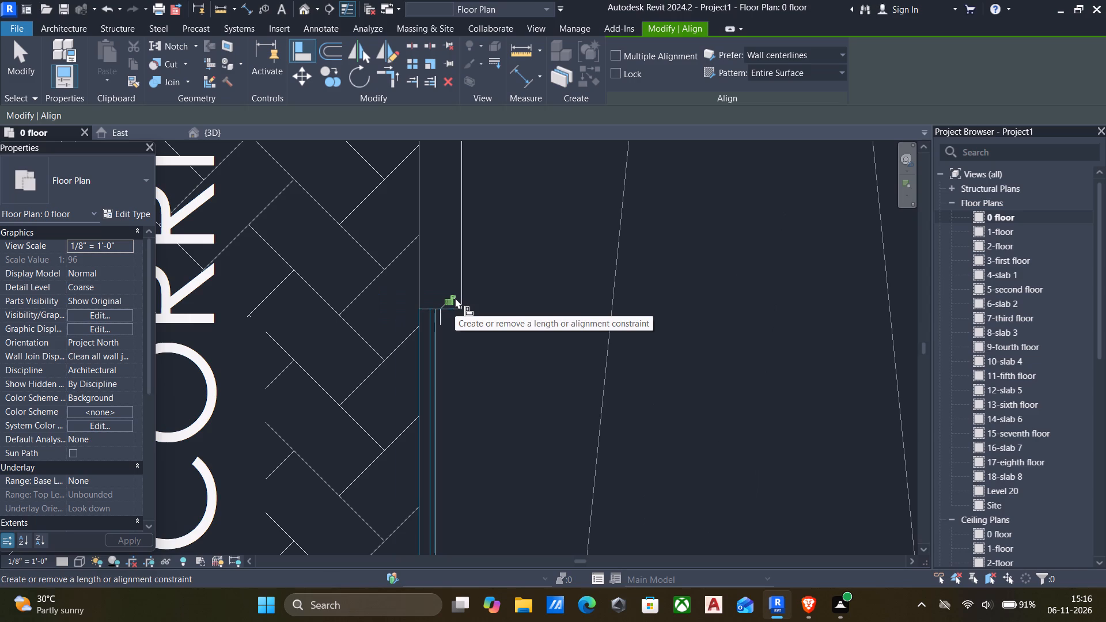
scroll(456, 298, down, 6)
middle_drag(460, 299, 459, 384)
scroll(475, 362, down, 5)
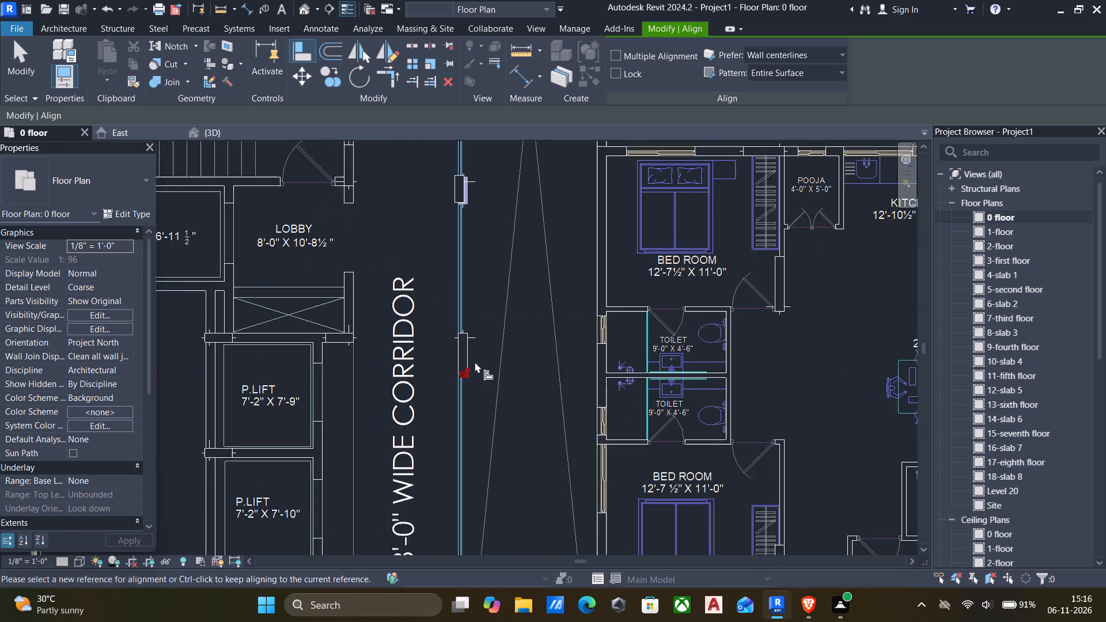
middle_drag(475, 362, 426, 331)
scroll(389, 170, up, 10)
scroll(448, 166, down, 2)
middle_drag(458, 181, 506, 335)
scroll(503, 301, up, 5)
click(503, 301)
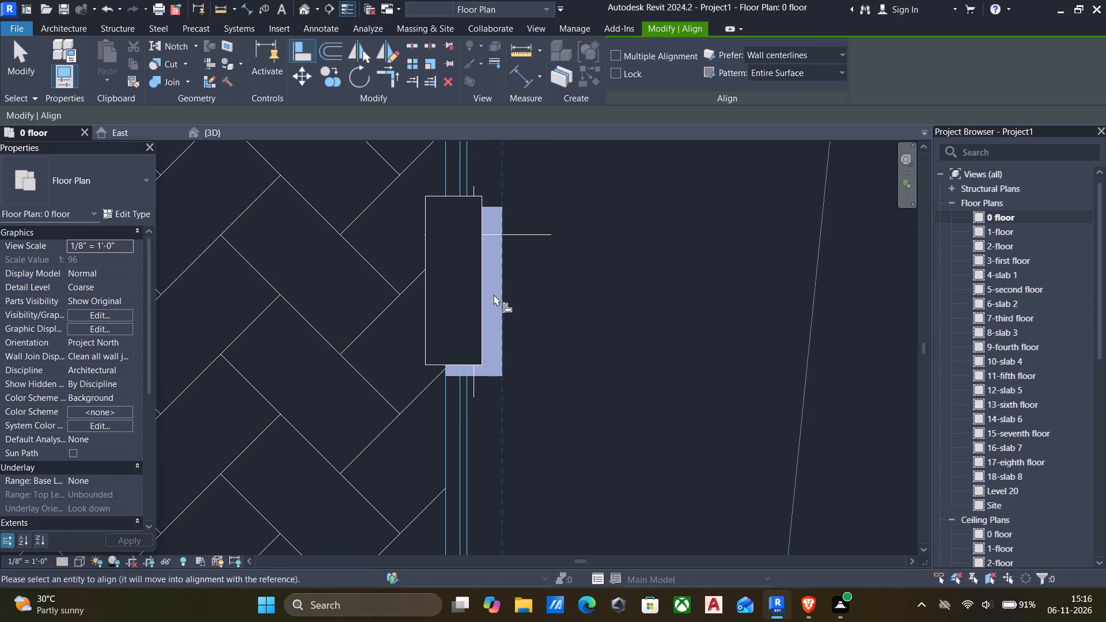
click(483, 290)
scroll(491, 379, up, 3)
click(491, 377)
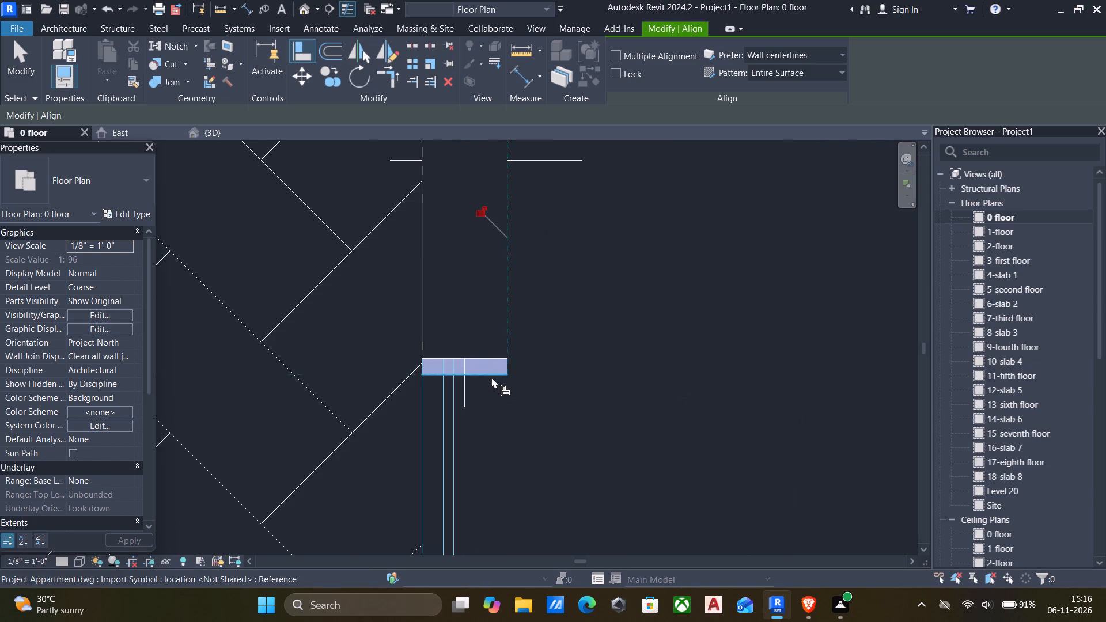
click(488, 361)
Align the horizontal 2' x 8" column above the lobby-side column to the magenta mark's lower edge and outer end.
scroll(488, 361, down, 11)
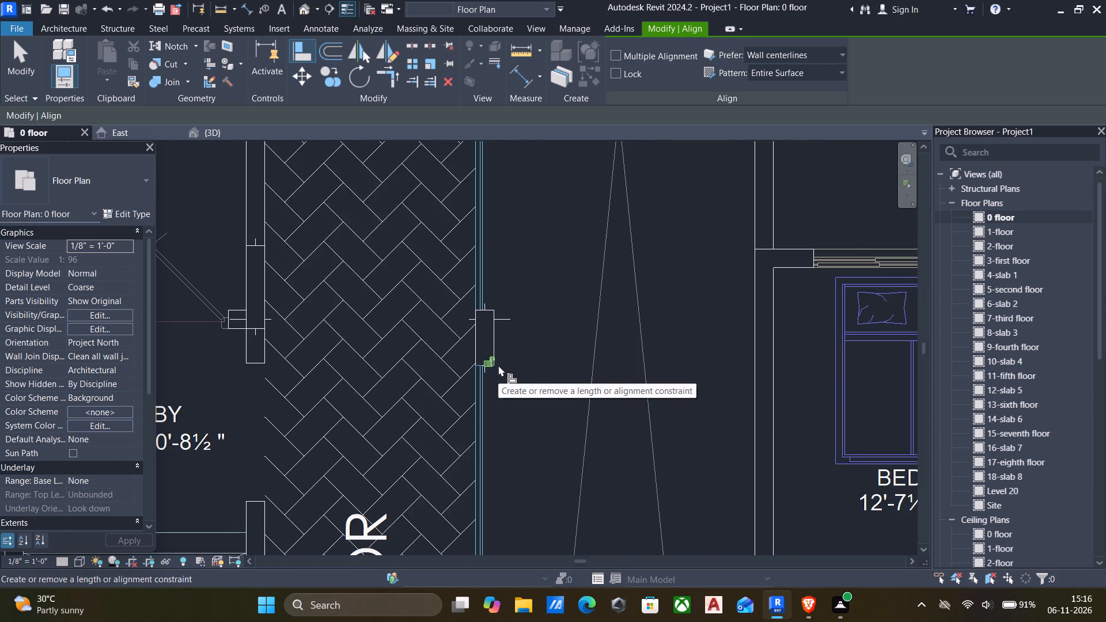
scroll(498, 365, down, 7)
middle_drag(499, 365, 469, 366)
scroll(482, 240, up, 8)
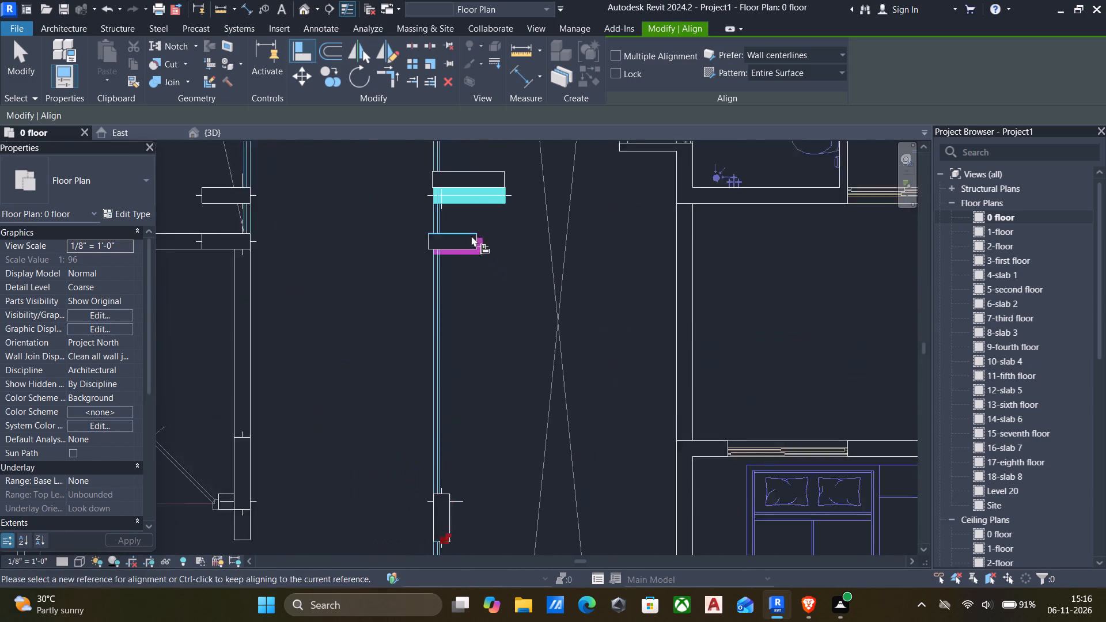
scroll(471, 236, up, 6)
click(467, 274)
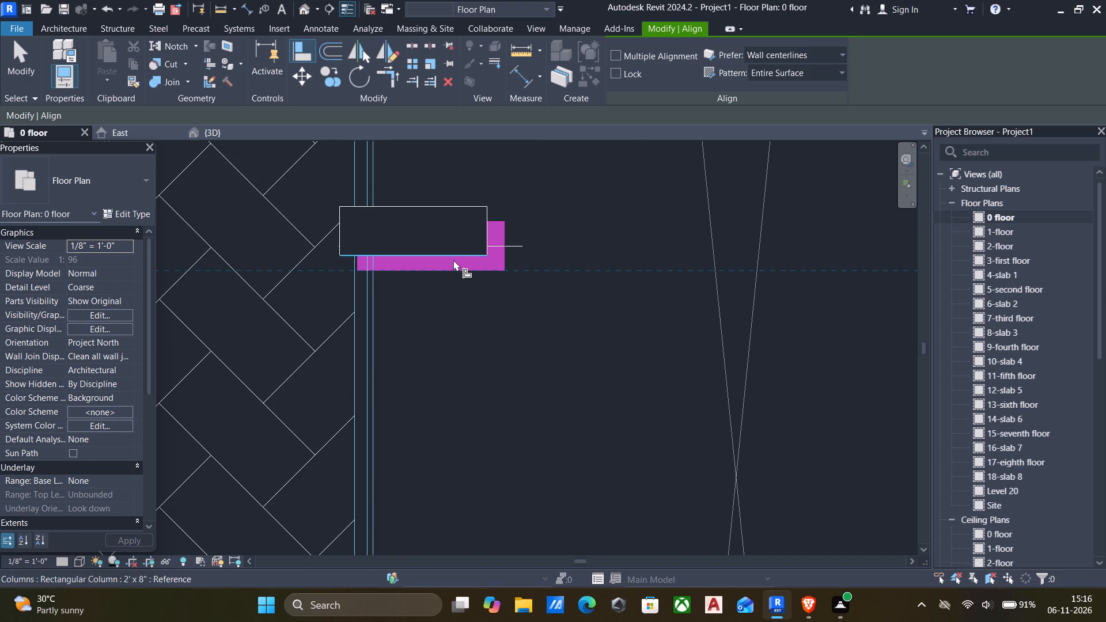
click(453, 260)
scroll(510, 262, up, 3)
click(503, 255)
click(476, 251)
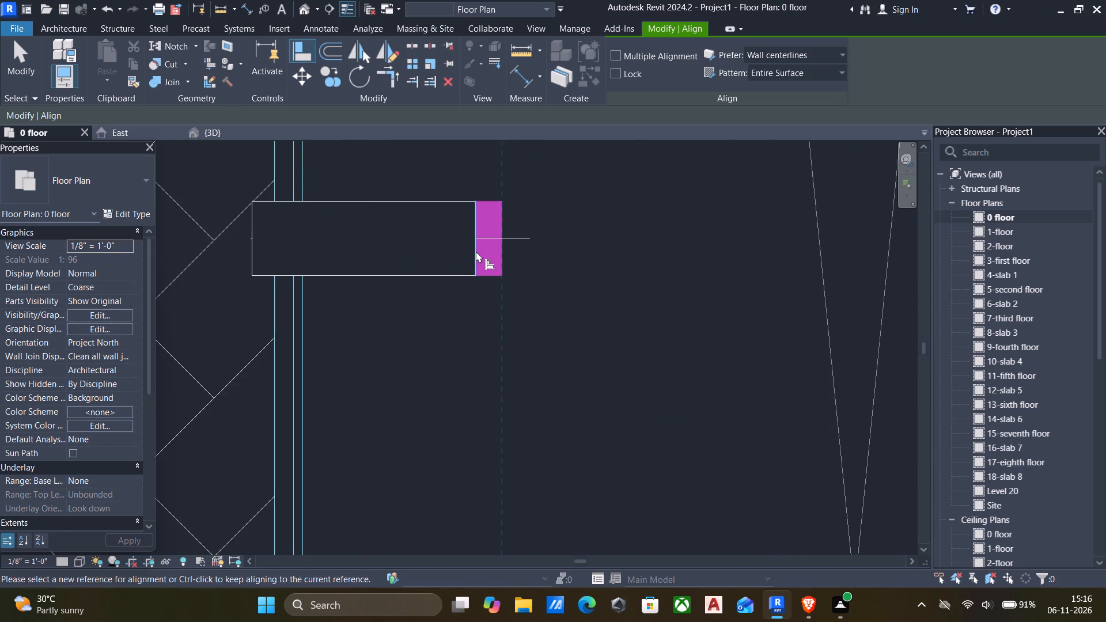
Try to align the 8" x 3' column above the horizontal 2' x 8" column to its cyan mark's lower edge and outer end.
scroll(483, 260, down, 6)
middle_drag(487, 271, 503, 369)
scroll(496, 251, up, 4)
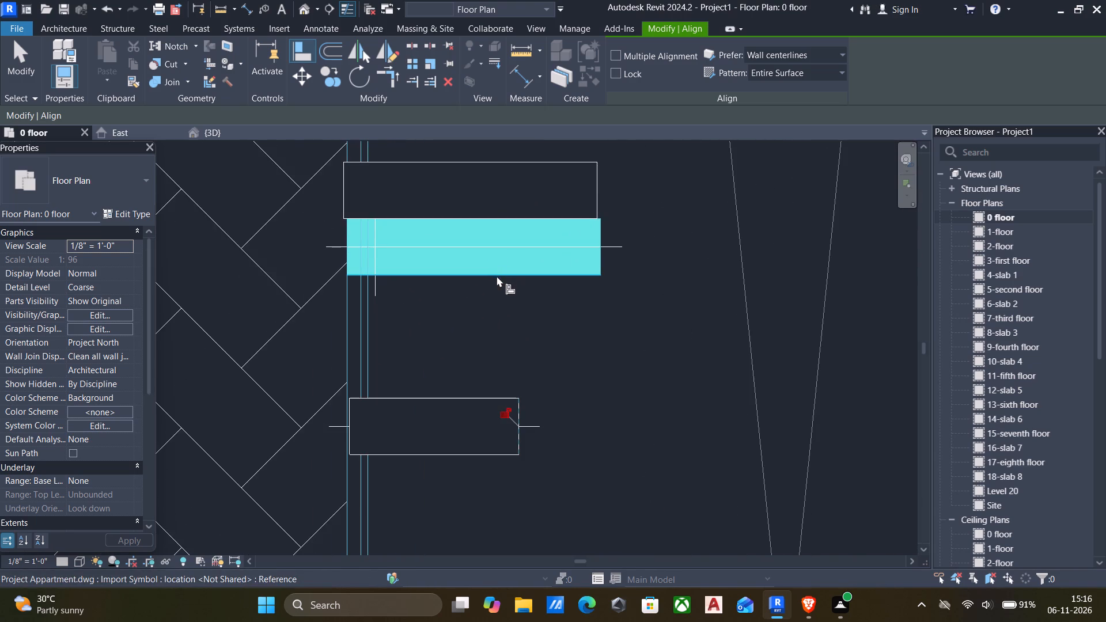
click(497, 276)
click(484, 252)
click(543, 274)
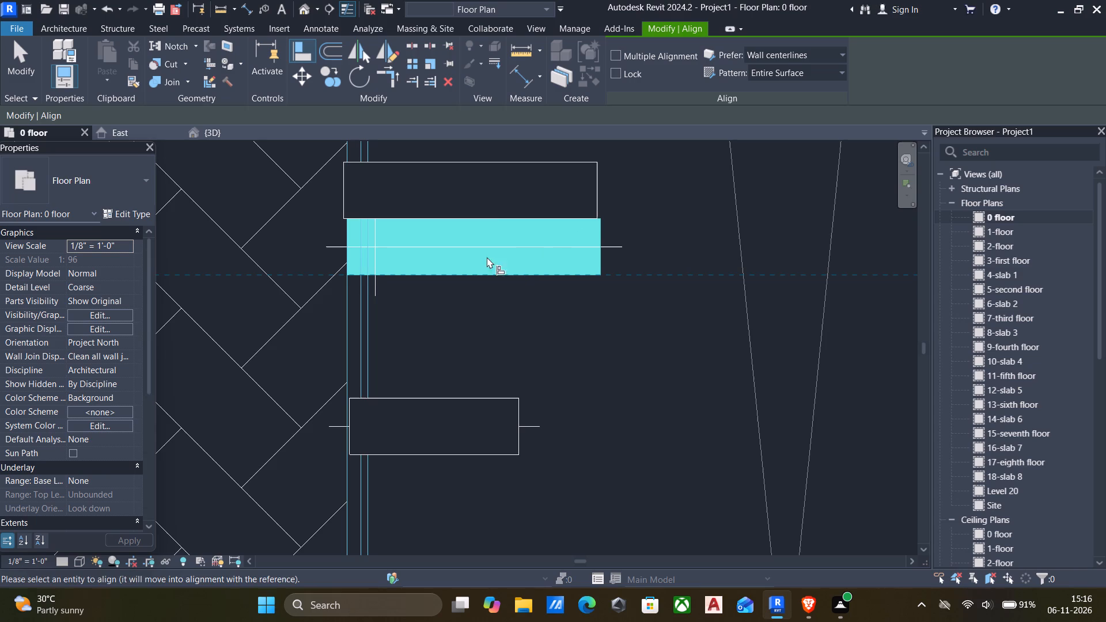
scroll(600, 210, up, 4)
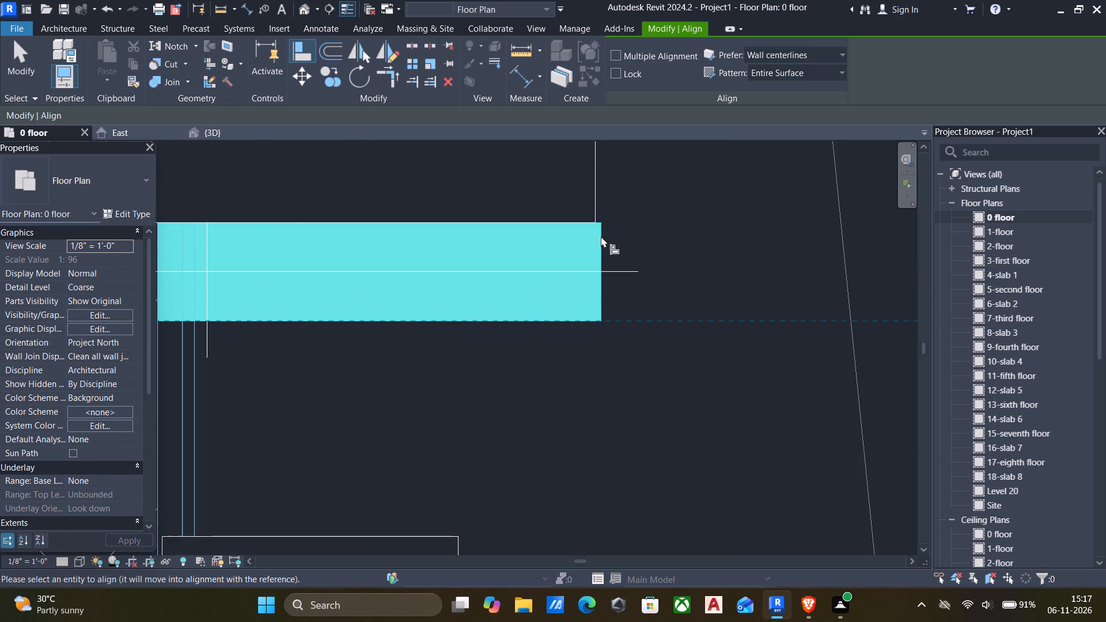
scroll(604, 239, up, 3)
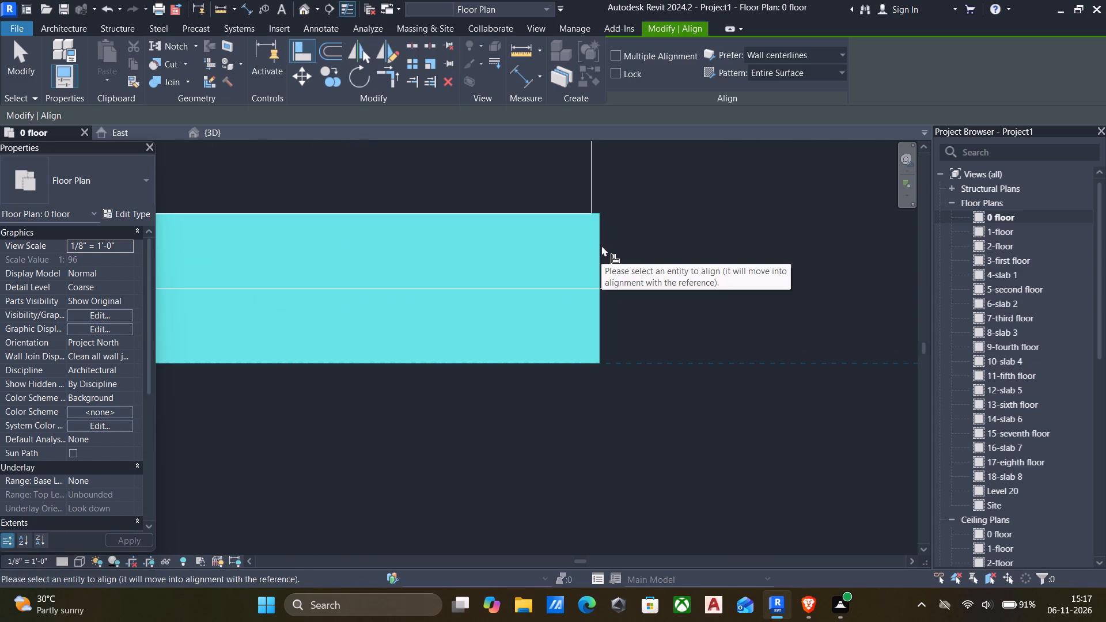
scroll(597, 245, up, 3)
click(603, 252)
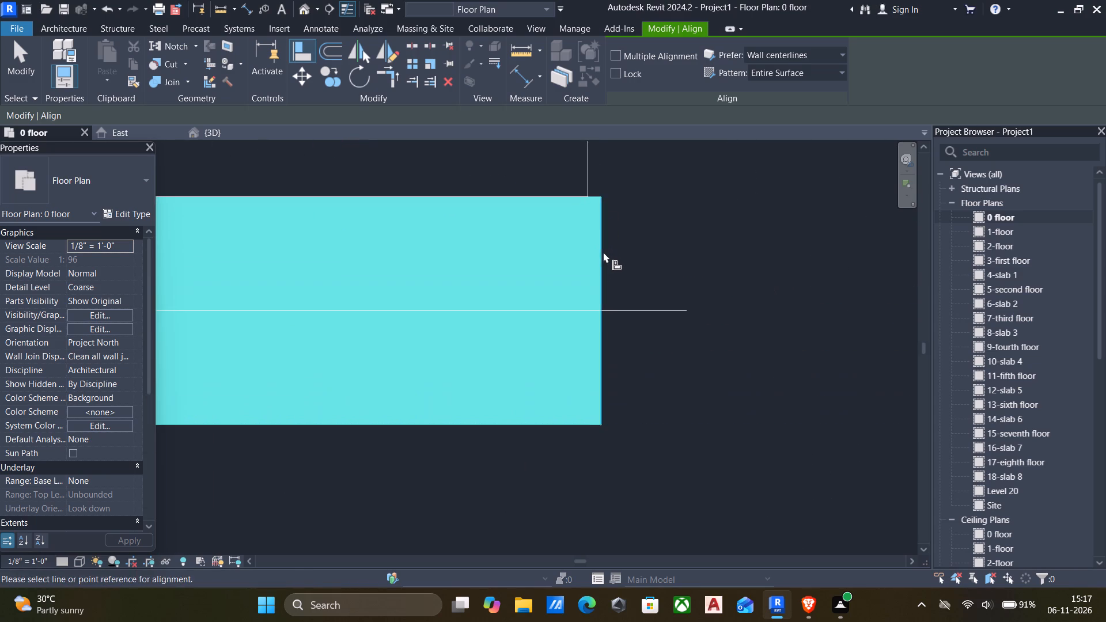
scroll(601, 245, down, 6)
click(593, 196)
Align the corridor-side end of the 8" x 3' column above the horizontal 2' x 8" column to its cyan mark's matching end.
scroll(598, 260, down, 2)
middle_drag(598, 263, 600, 321)
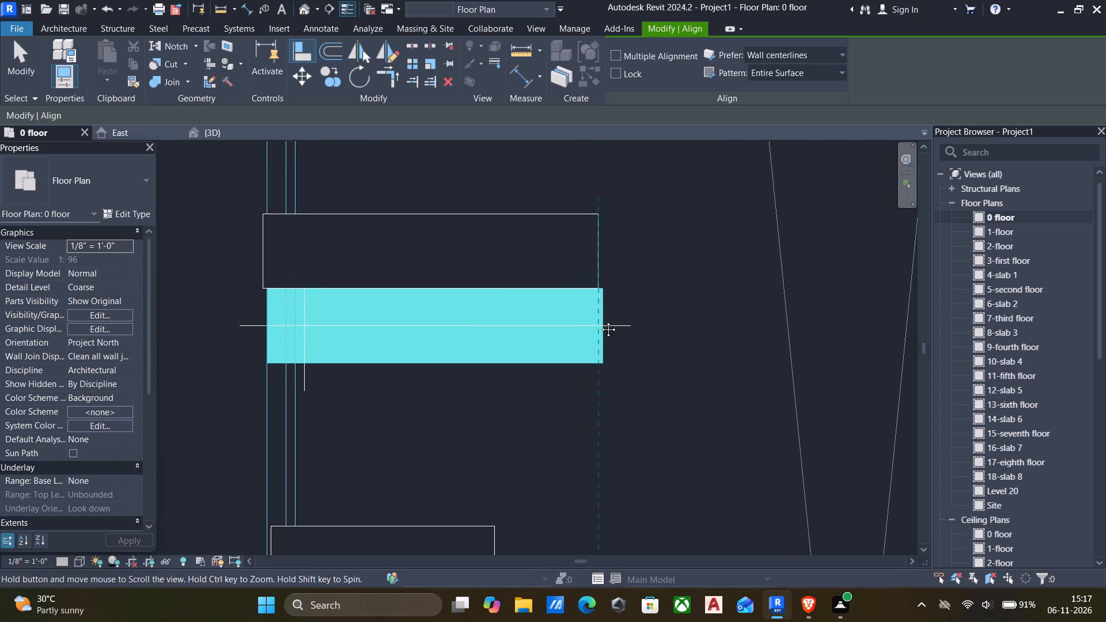
middle_drag(600, 321, 601, 325)
scroll(293, 324, up, 5)
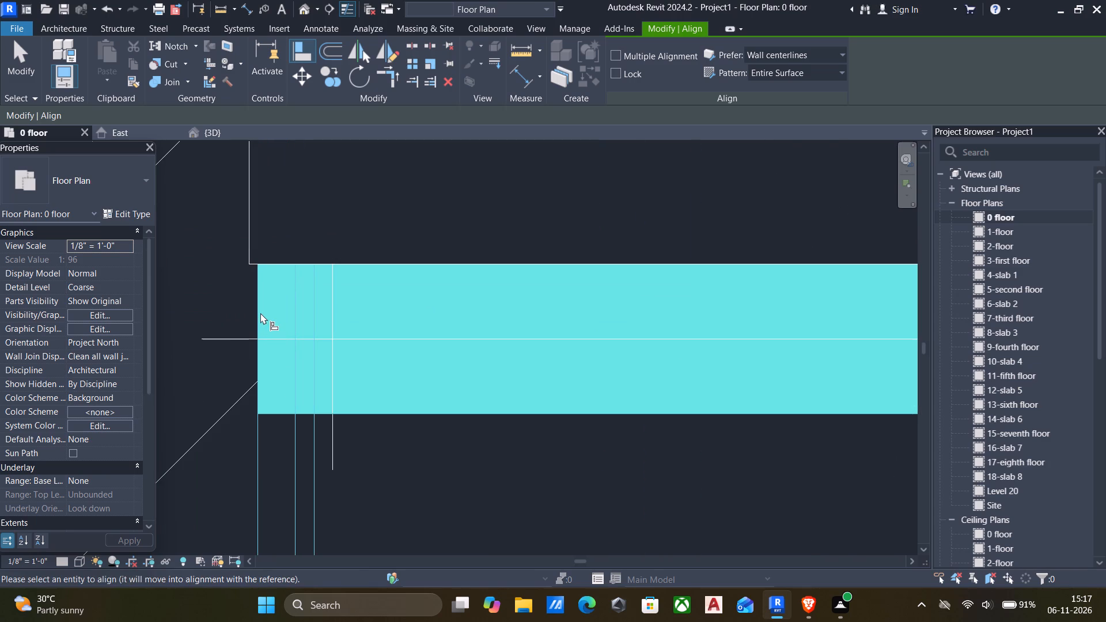
click(257, 312)
click(242, 252)
click(257, 306)
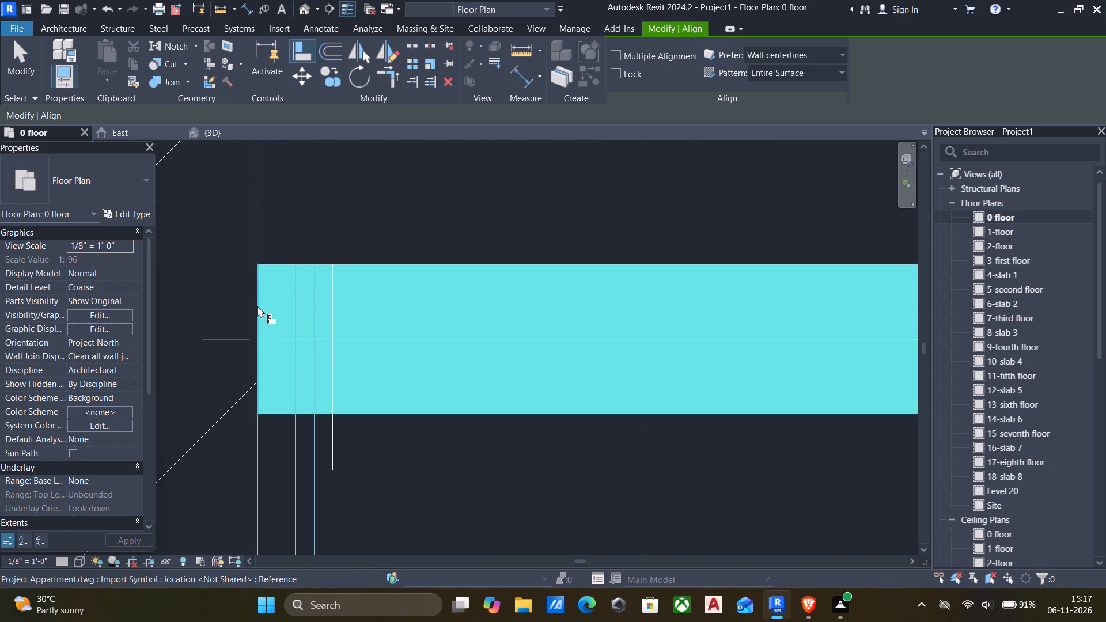
click(251, 248)
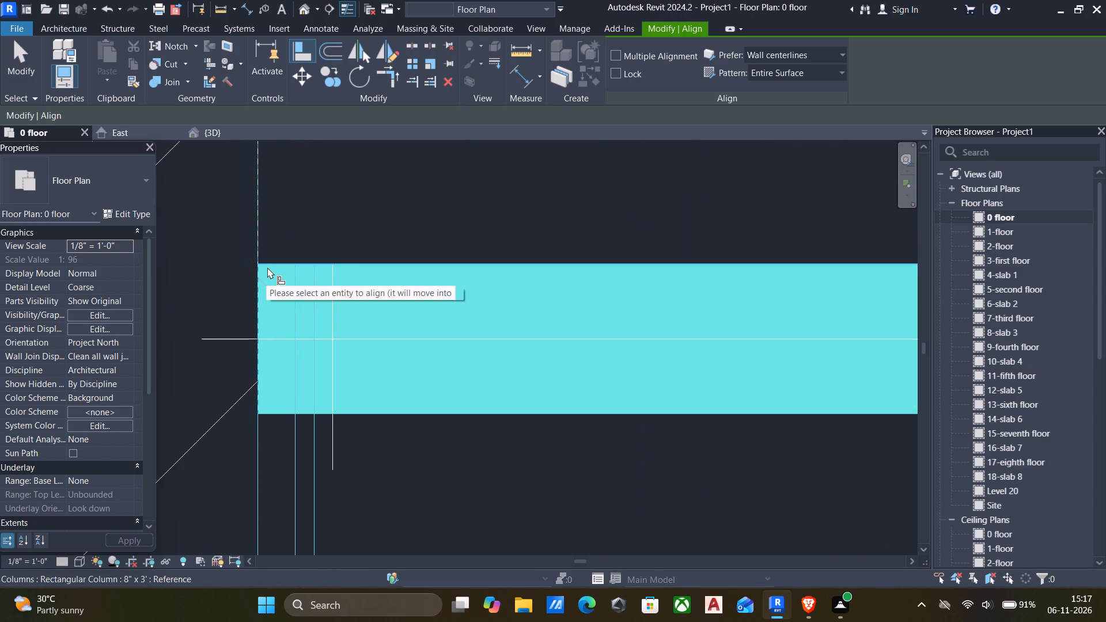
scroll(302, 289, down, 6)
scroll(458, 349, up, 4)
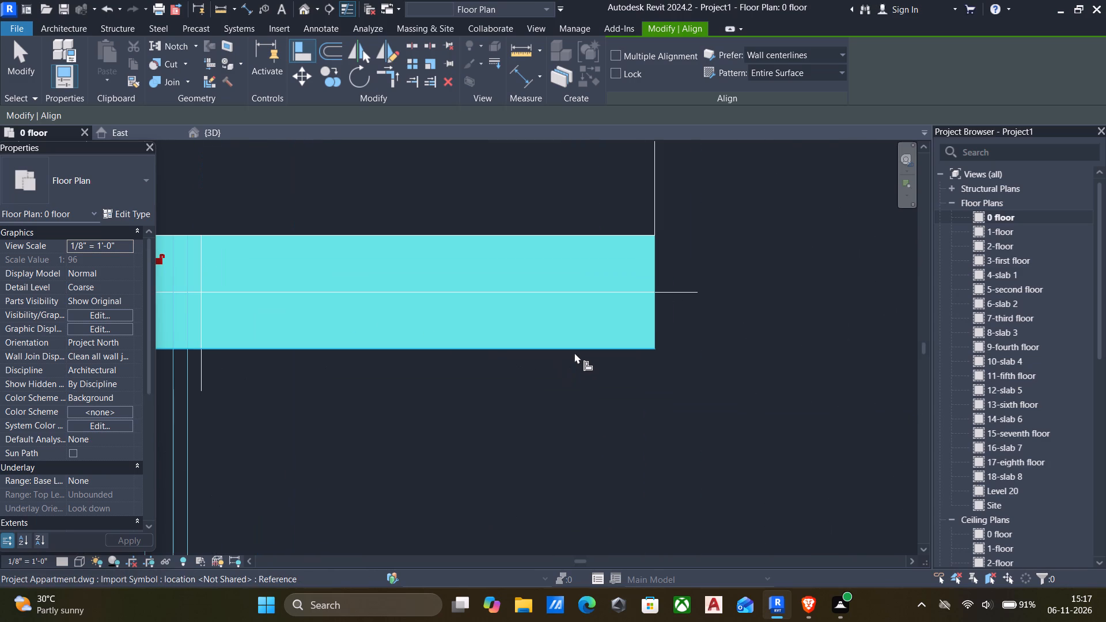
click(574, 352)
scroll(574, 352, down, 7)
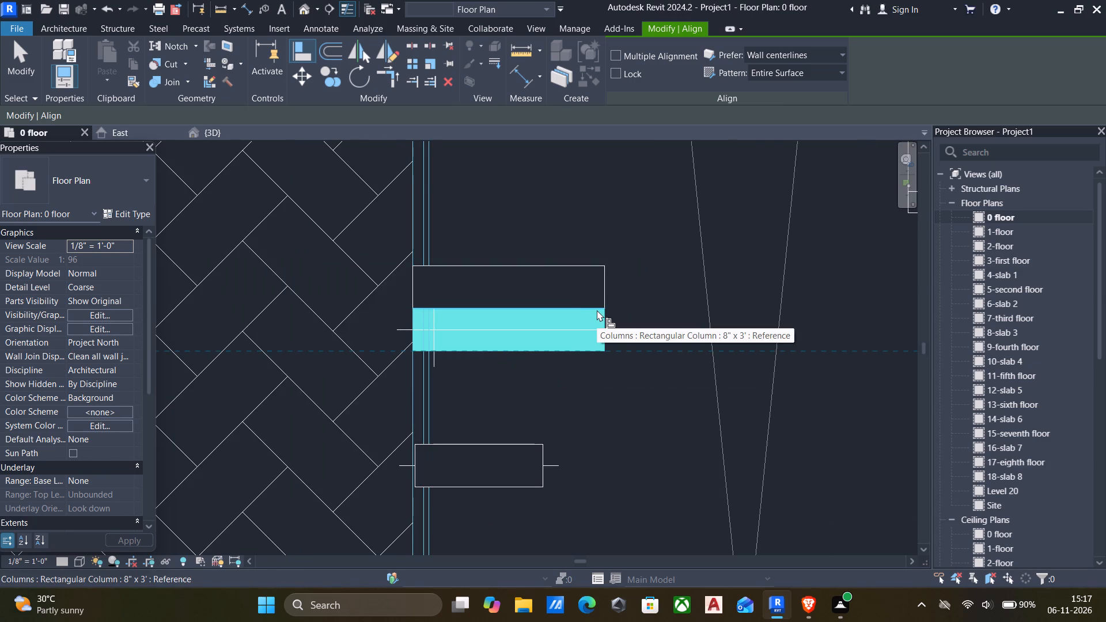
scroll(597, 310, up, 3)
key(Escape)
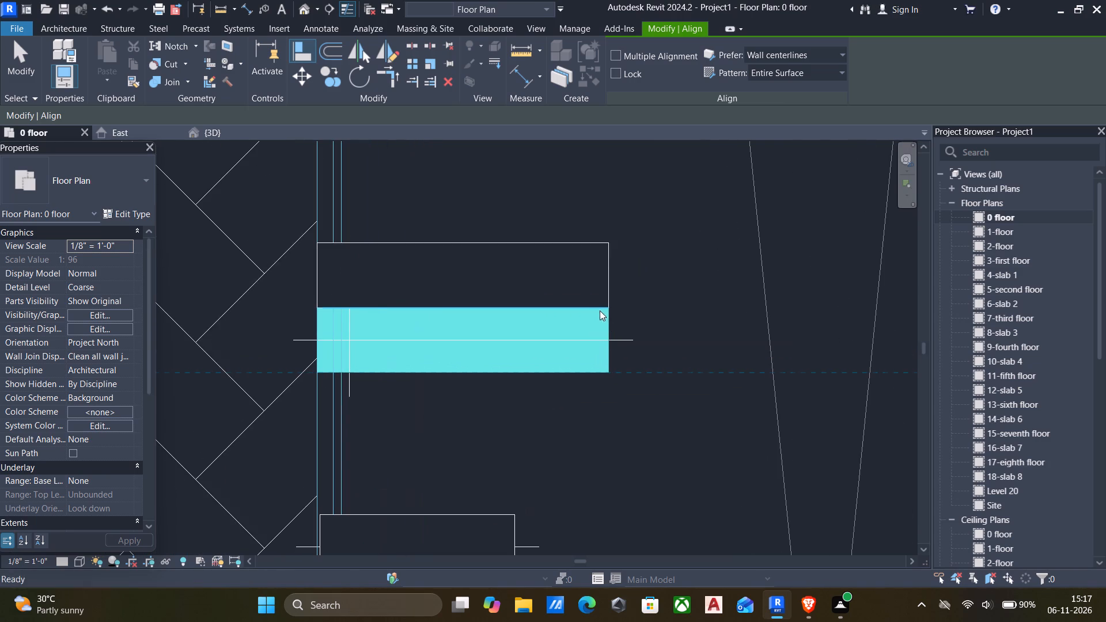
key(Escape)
Align the lower long edge of the same 8" x 3' column to the cyan mark's lower edge.
click(600, 287)
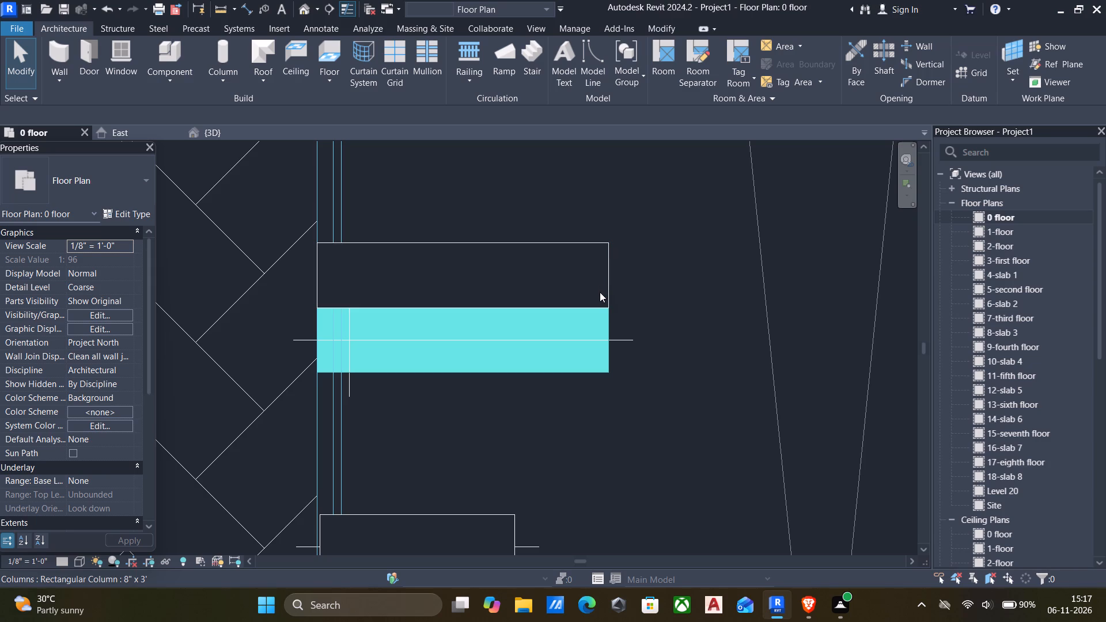
click(605, 287)
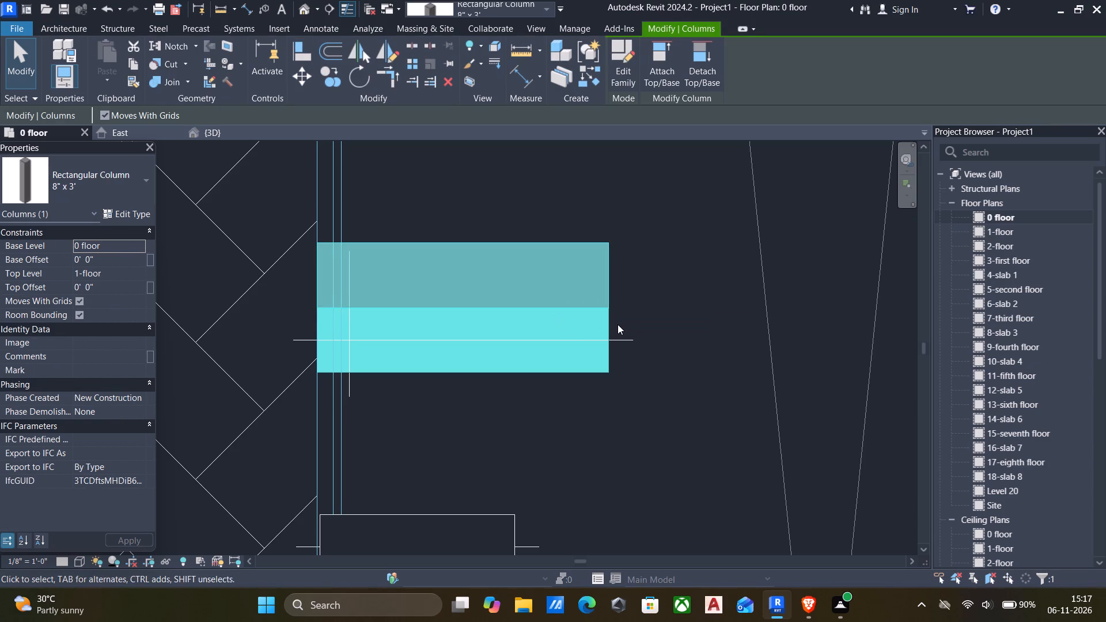
key(a)
key(l)
scroll(576, 368, up, 2)
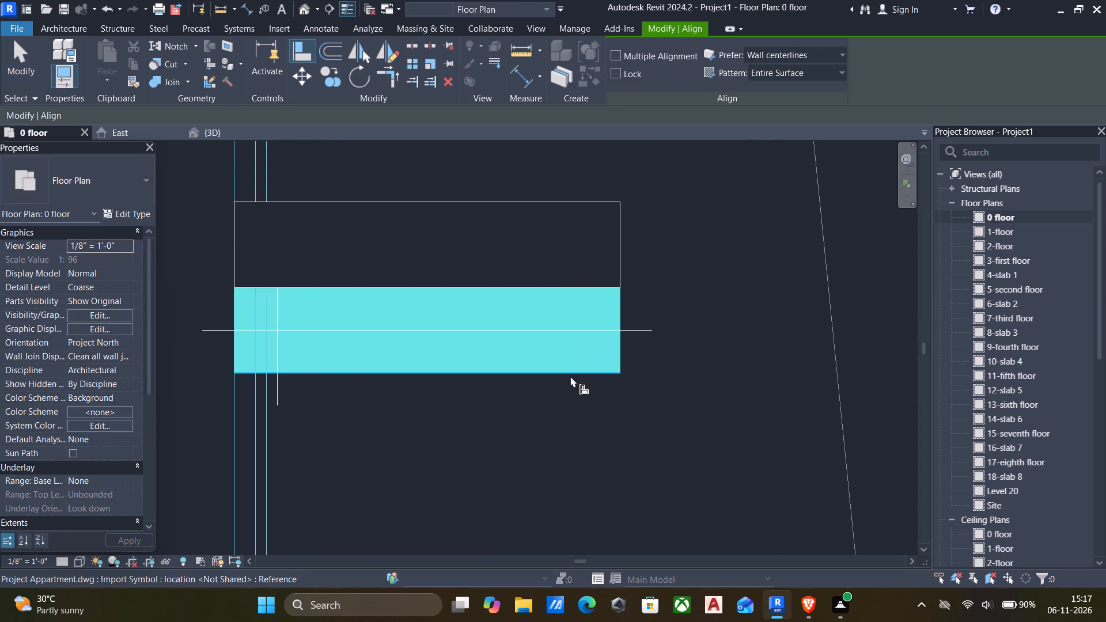
click(570, 376)
click(597, 283)
scroll(596, 291, down, 5)
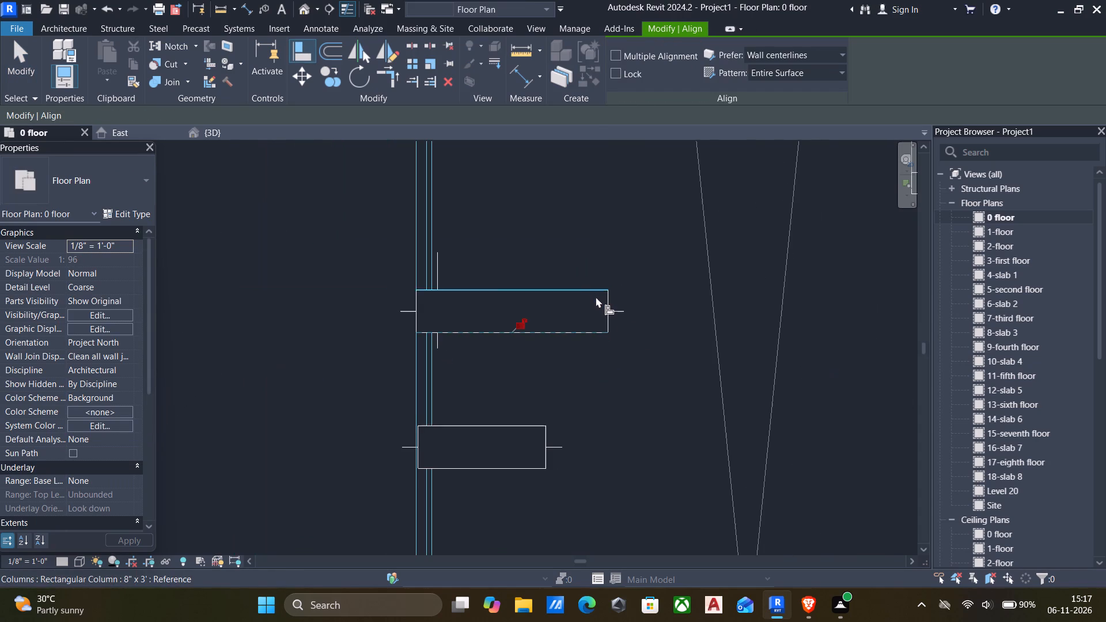
Leave the Align command and examine the placed columns along the 8'-0" wide corridor opposite the lobby and passenger lifts.
scroll(592, 319, down, 7)
middle_drag(594, 351, 532, 325)
scroll(533, 324, down, 5)
middle_drag(546, 339, 546, 340)
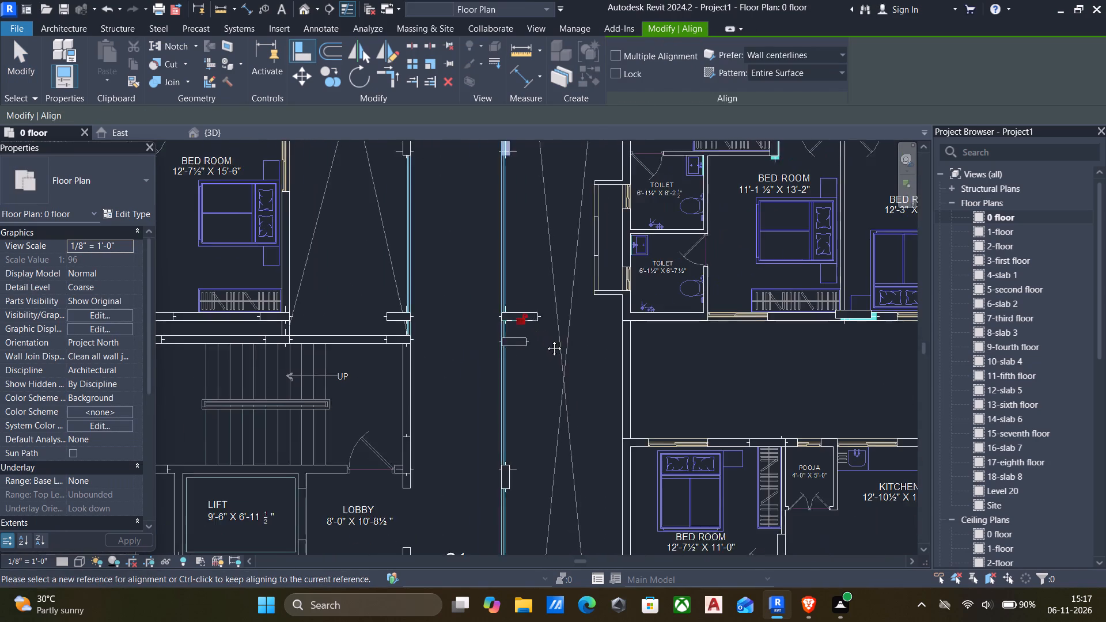
middle_drag(546, 340, 534, 316)
middle_drag(556, 363, 554, 324)
middle_drag(569, 377, 571, 325)
middle_drag(563, 361, 562, 323)
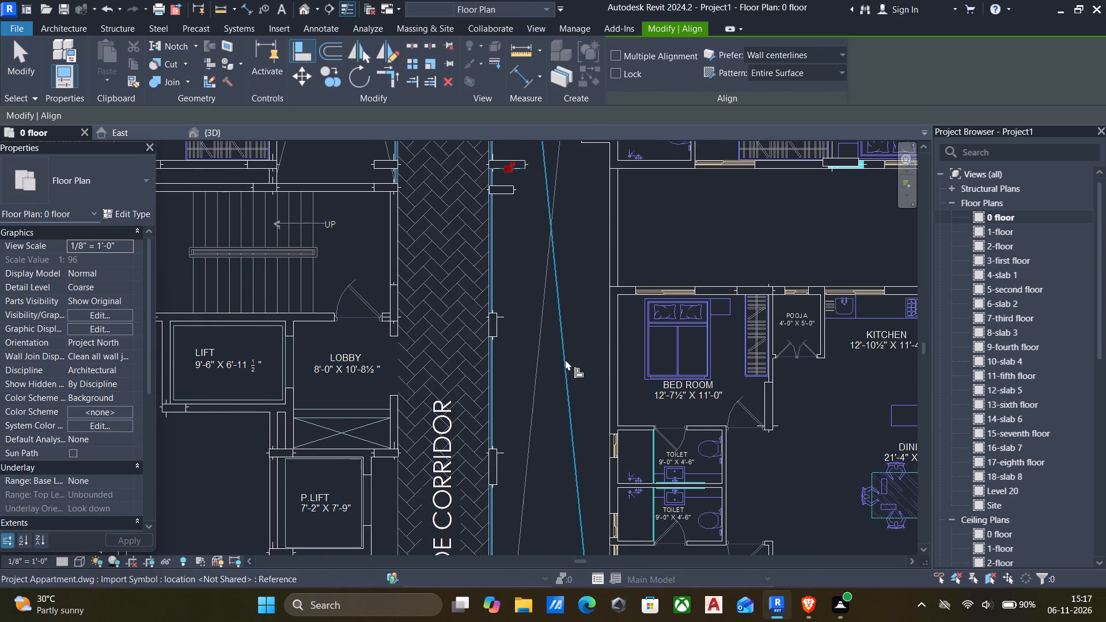
middle_drag(563, 365, 558, 343)
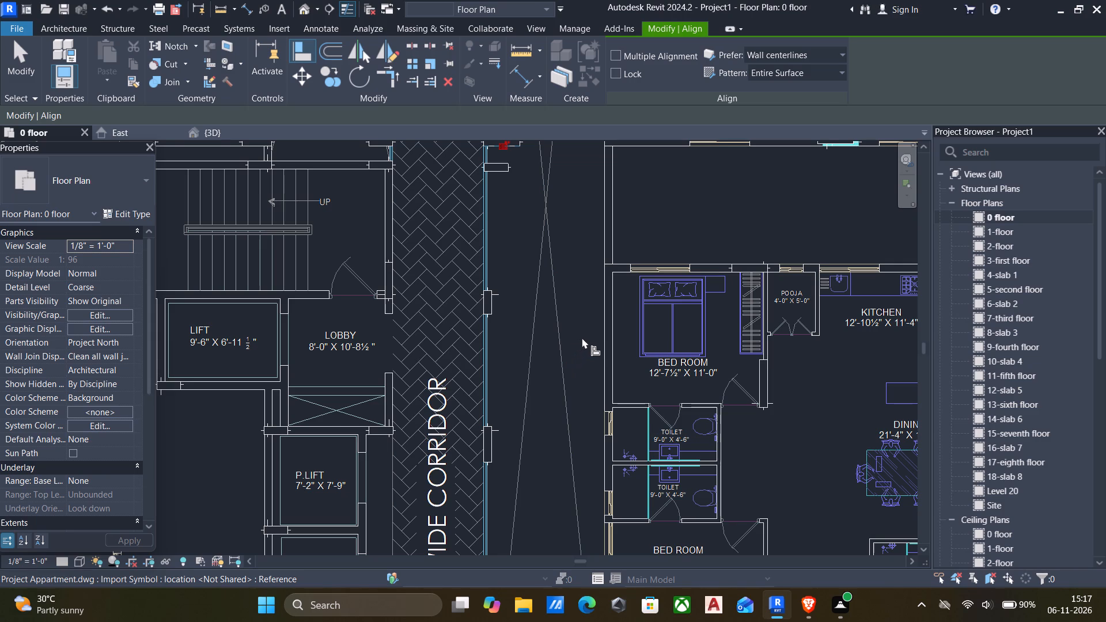
key(Escape)
scroll(571, 329, down, 5)
middle_drag(576, 333, 568, 301)
key(Escape)
middle_drag(574, 343, 573, 343)
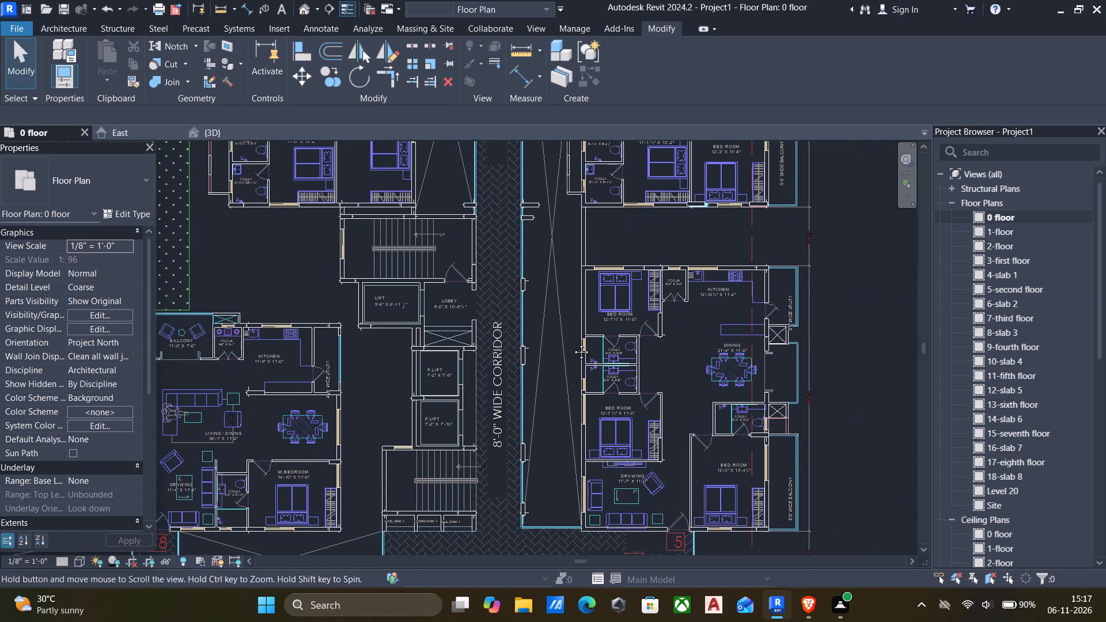
middle_drag(573, 343, 567, 329)
scroll(567, 330, down, 1)
scroll(546, 360, up, 7)
scroll(501, 325, down, 1)
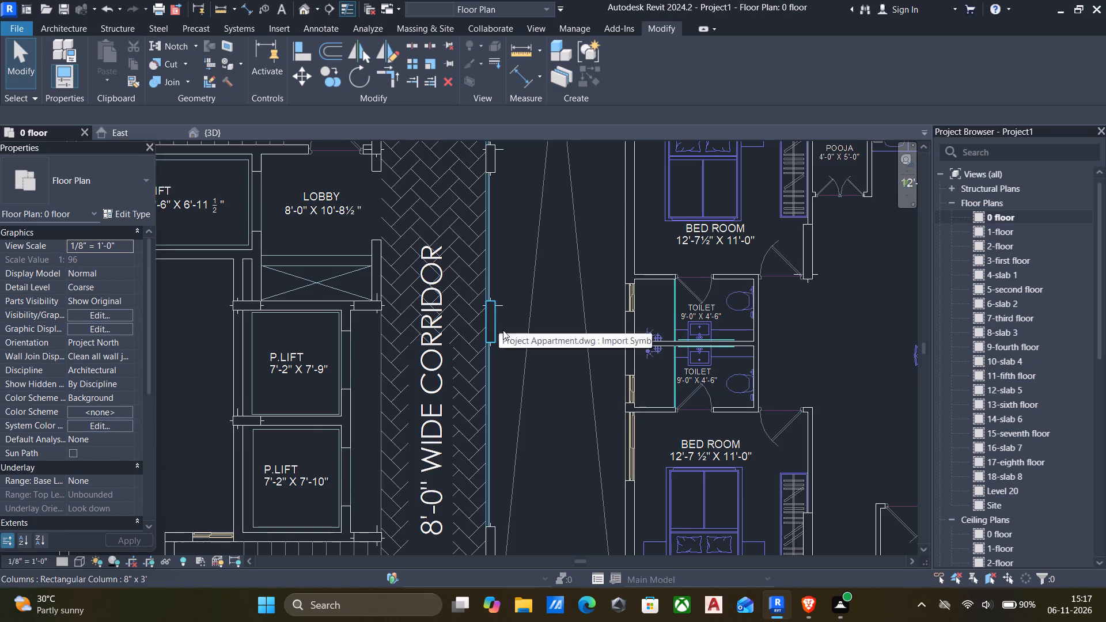
scroll(503, 330, down, 5)
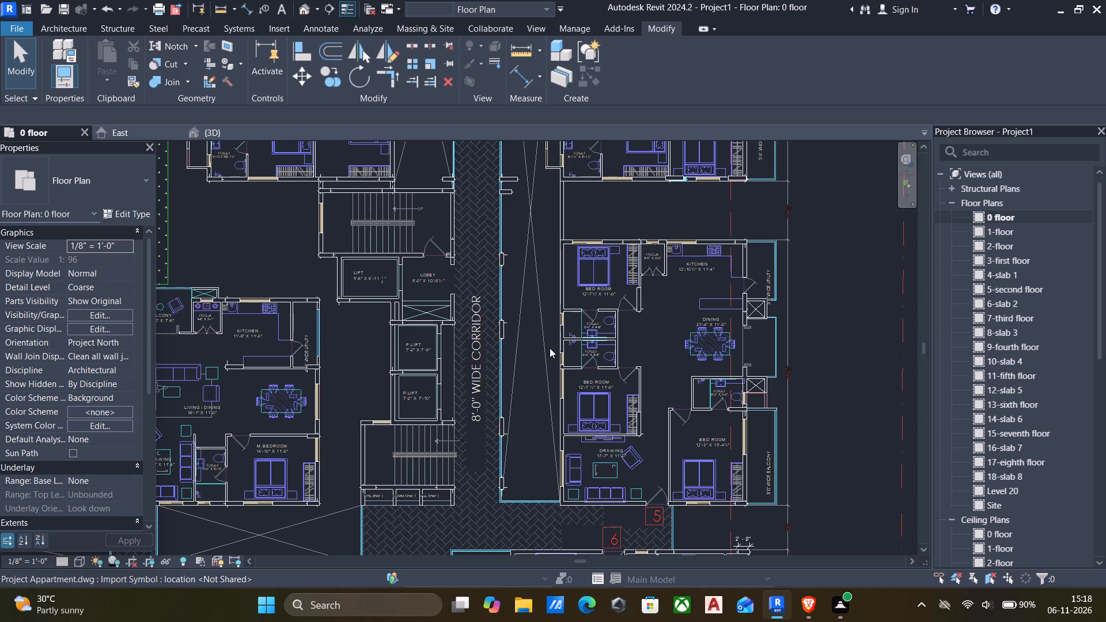
Examine the column positions around the staircase, the lobby and the adjoining bedrooms and toilets across the corridor.
scroll(432, 257, down, 5)
middle_drag(432, 257, 435, 288)
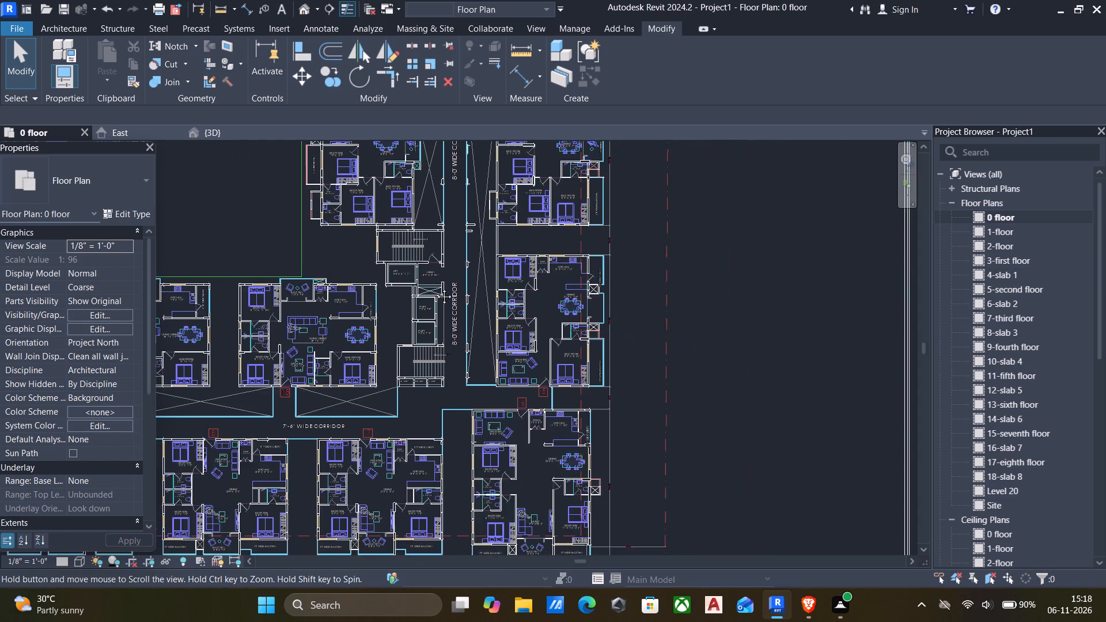
middle_drag(435, 288, 438, 312)
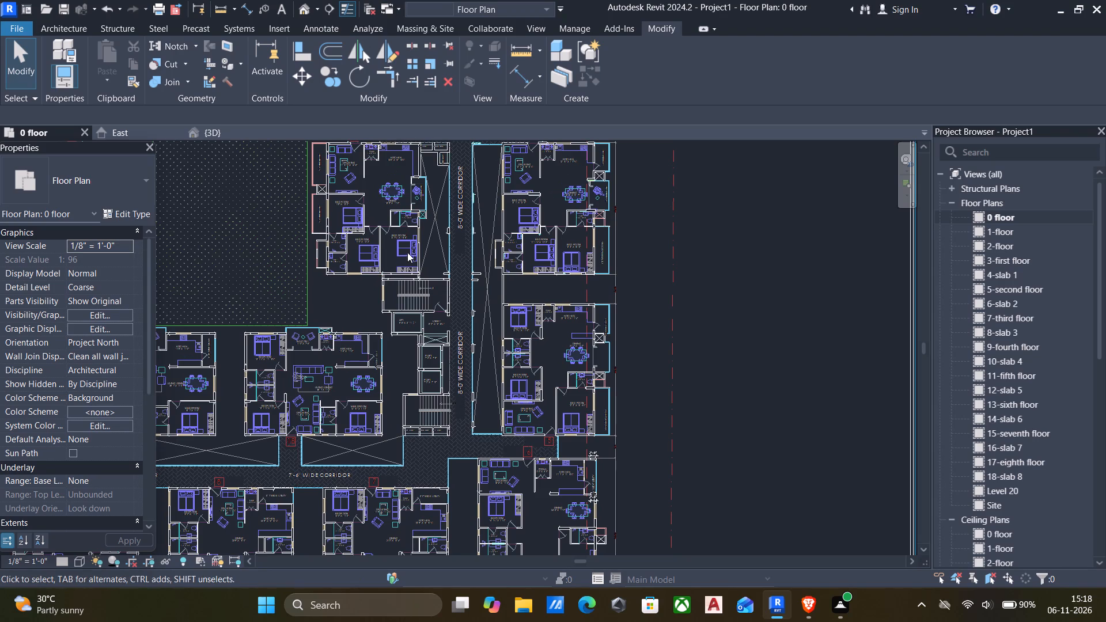
scroll(346, 260, up, 9)
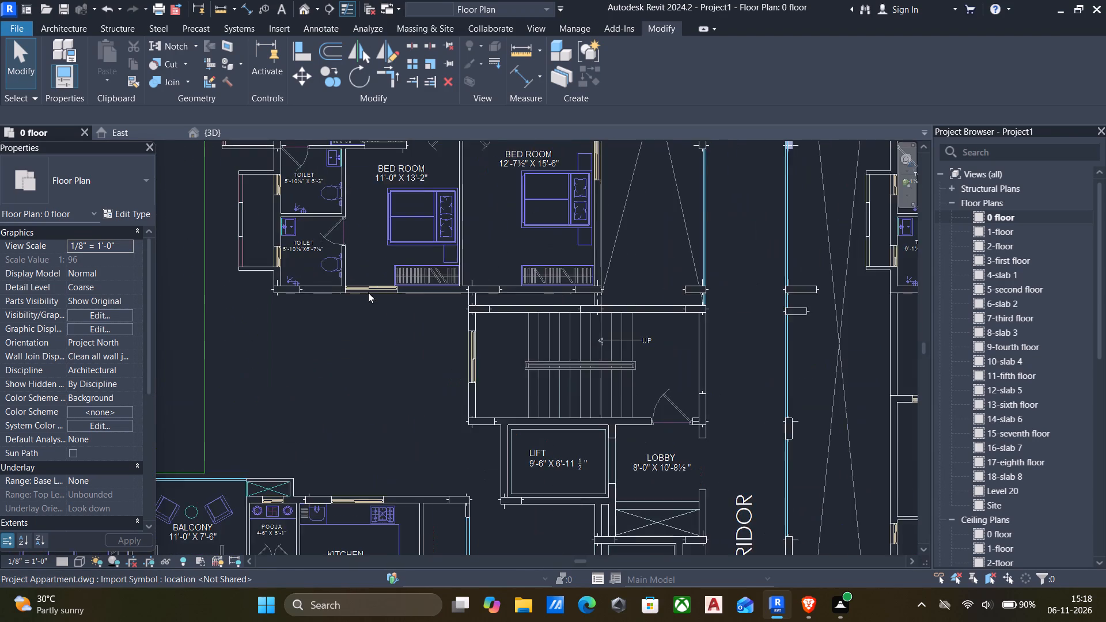
scroll(368, 293, up, 3)
scroll(459, 314, down, 7)
middle_drag(490, 340, 427, 325)
middle_drag(471, 385, 454, 354)
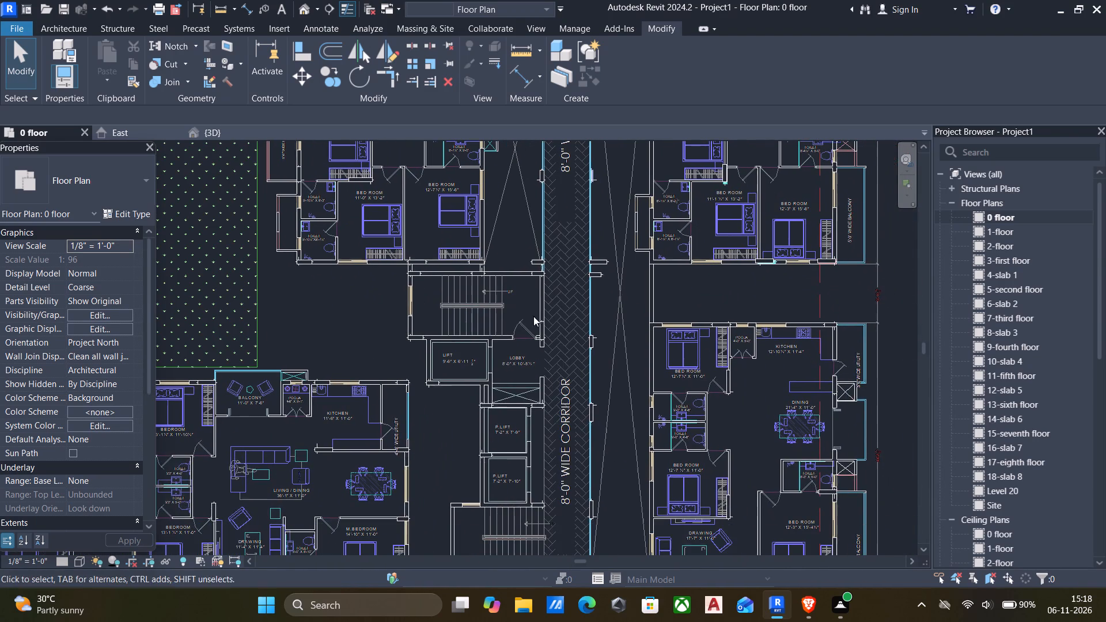
scroll(540, 248, up, 3)
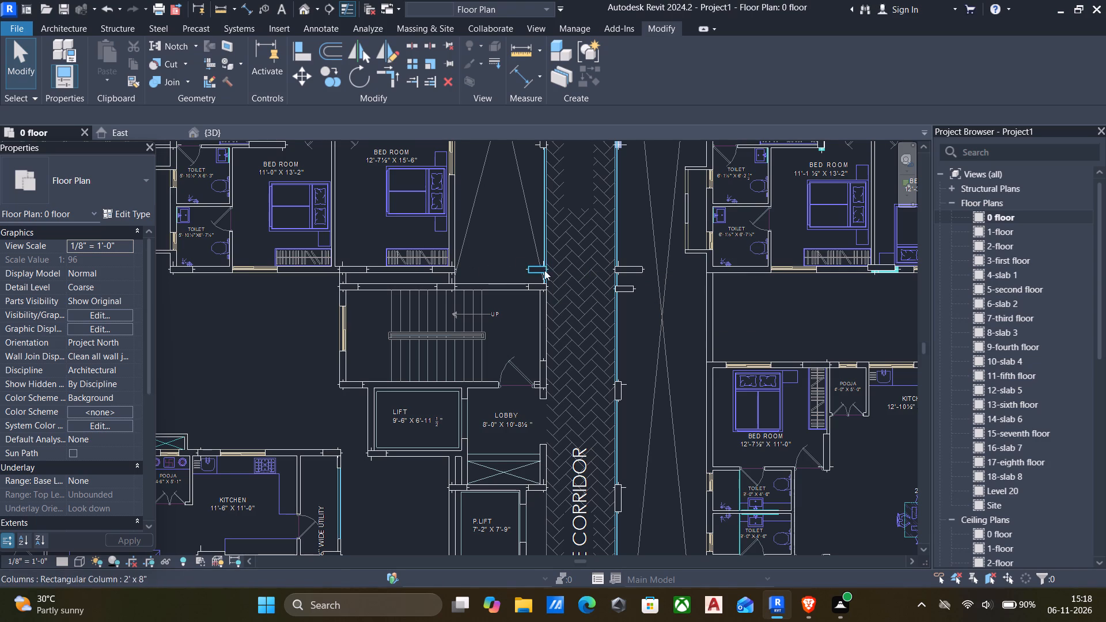
scroll(541, 262, up, 4)
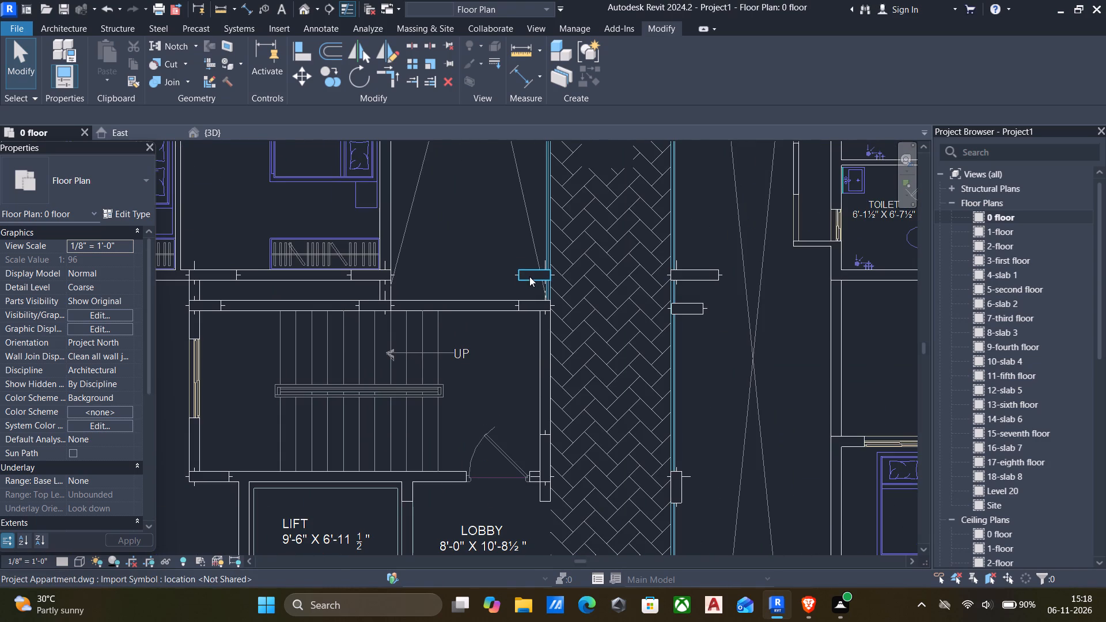
scroll(371, 255, down, 6)
middle_drag(374, 259, 585, 286)
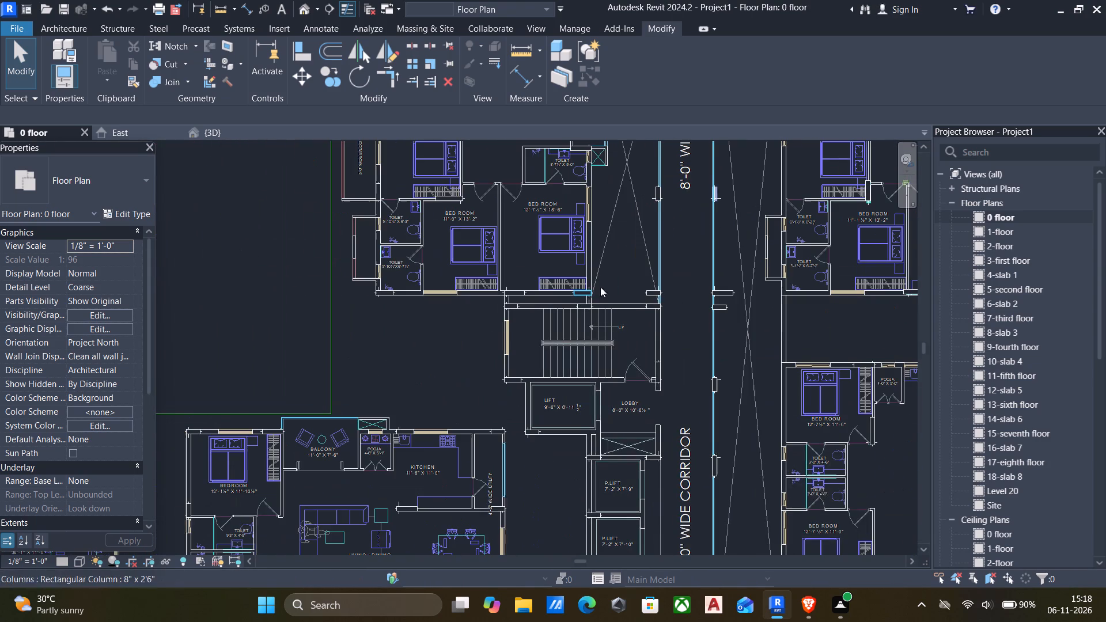
scroll(338, 253, up, 4)
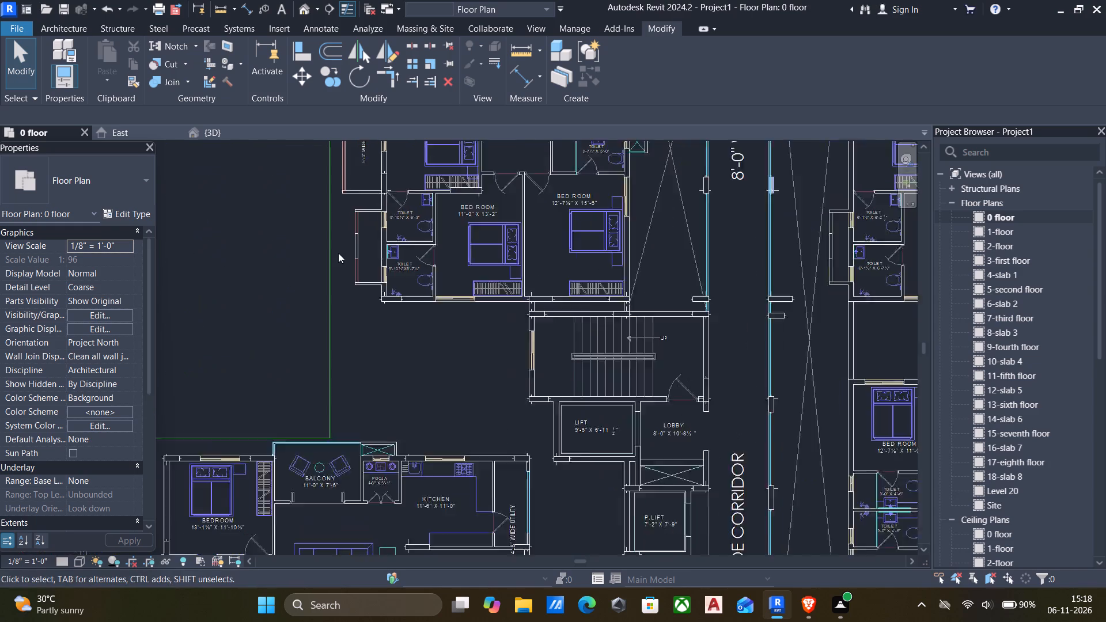
scroll(338, 253, up, 5)
scroll(377, 257, down, 6)
middle_drag(378, 259, 354, 297)
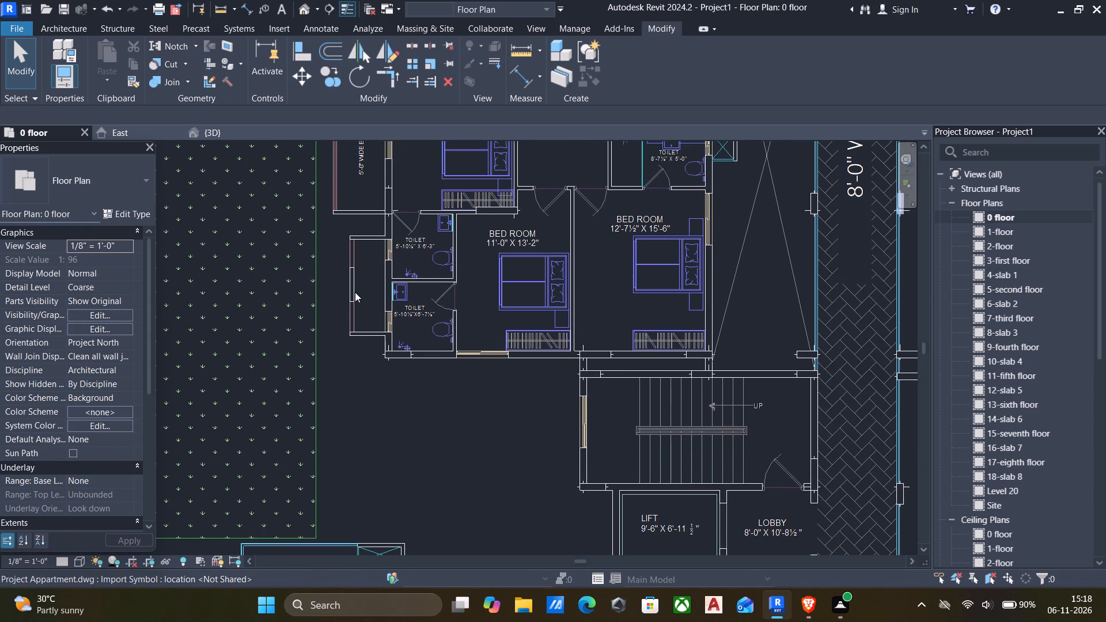
scroll(523, 365, up, 3)
scroll(581, 370, down, 5)
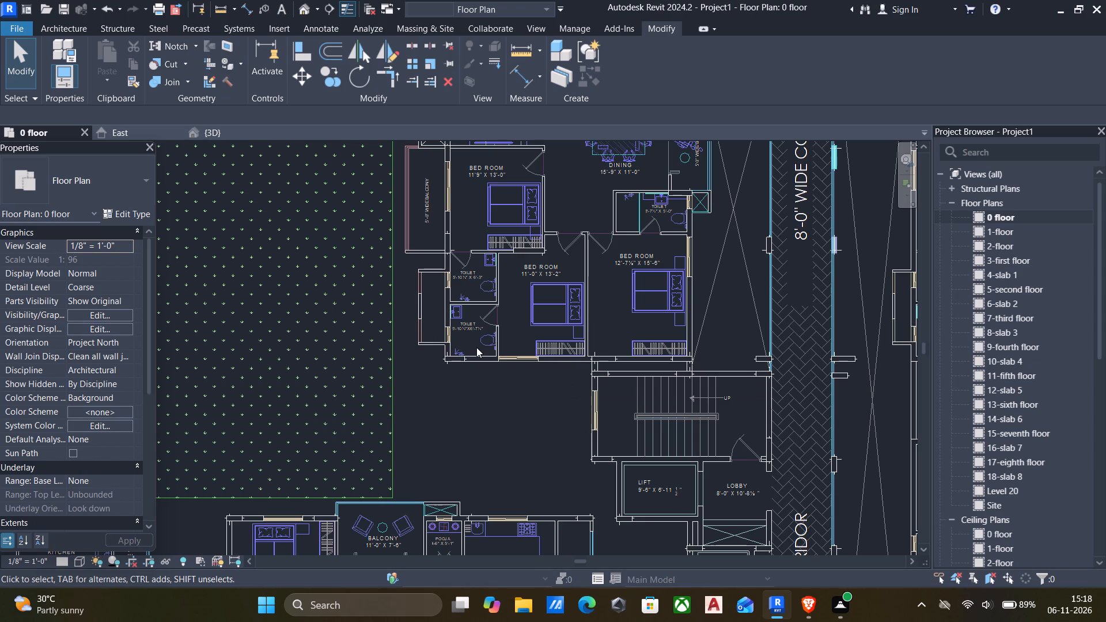
scroll(476, 348, down, 5)
middle_drag(514, 357, 491, 324)
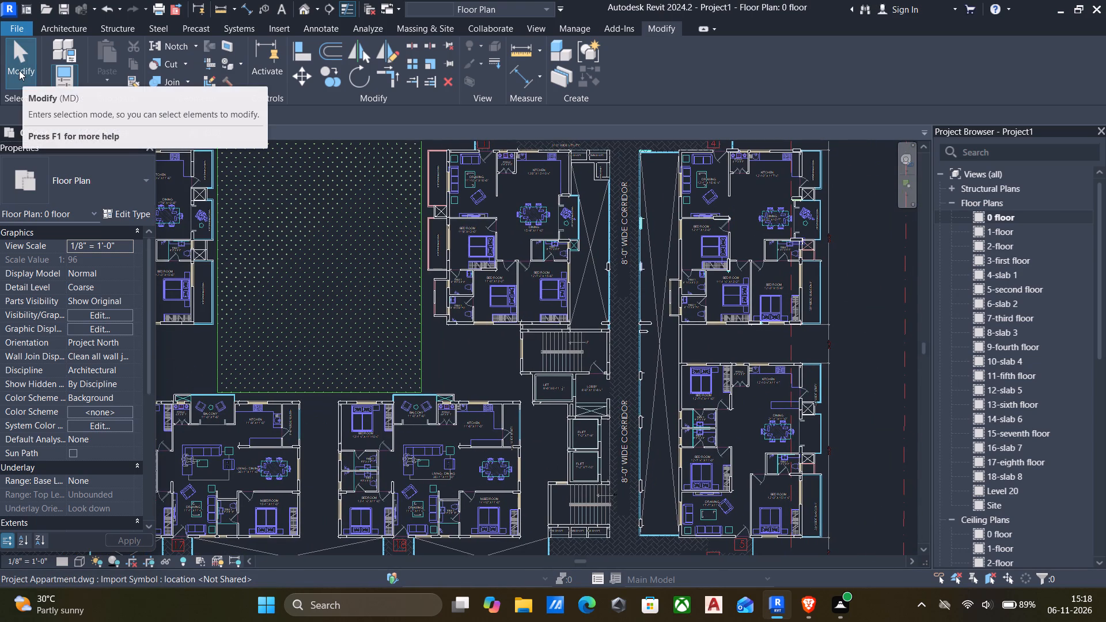
Start placing an architectural rectangular column using the 8" x 3' type.
click(54, 25)
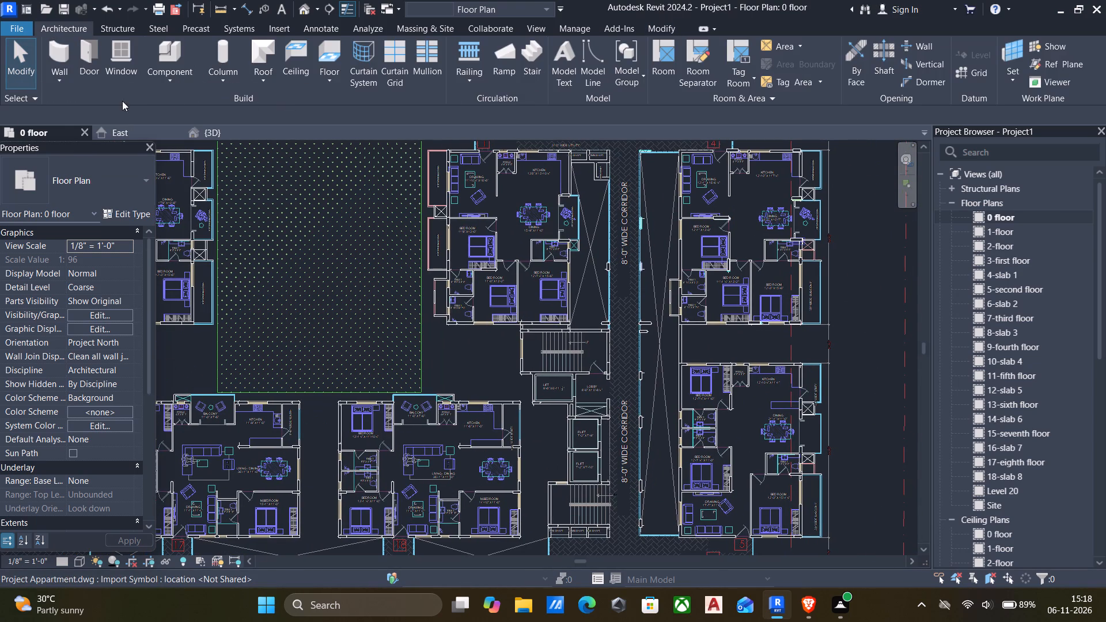
click(223, 77)
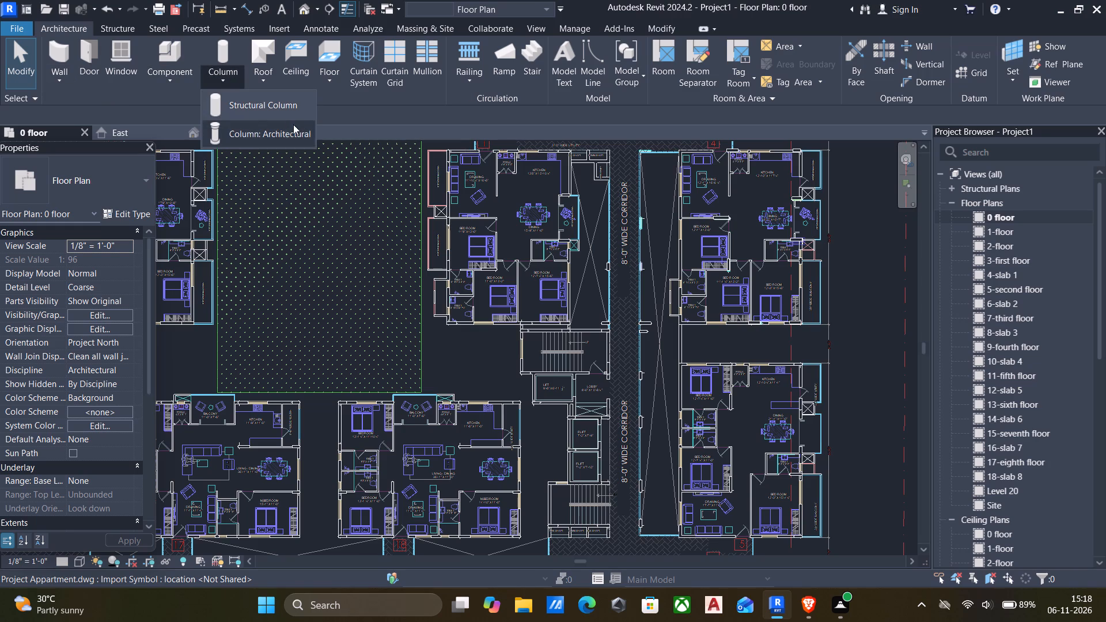
click(282, 128)
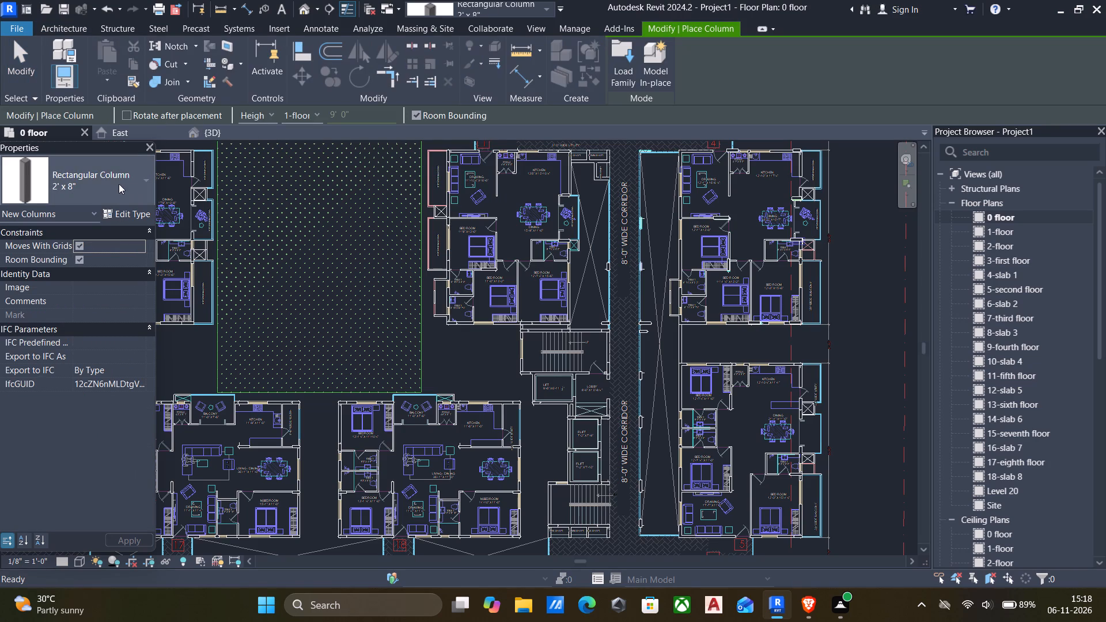
click(116, 183)
scroll(84, 261, up, 4)
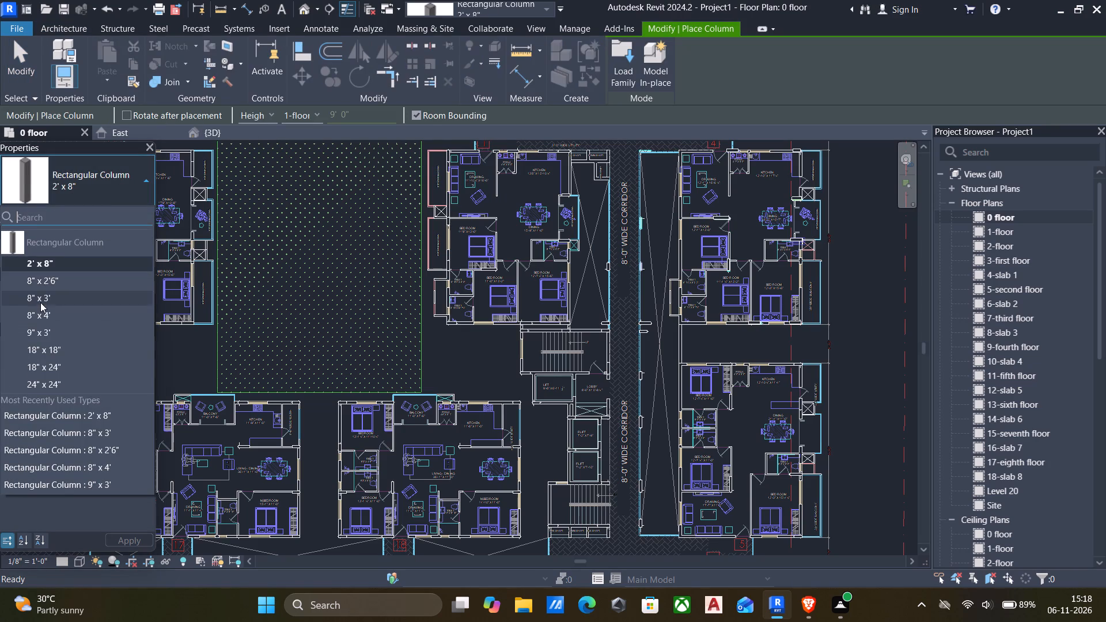
click(41, 299)
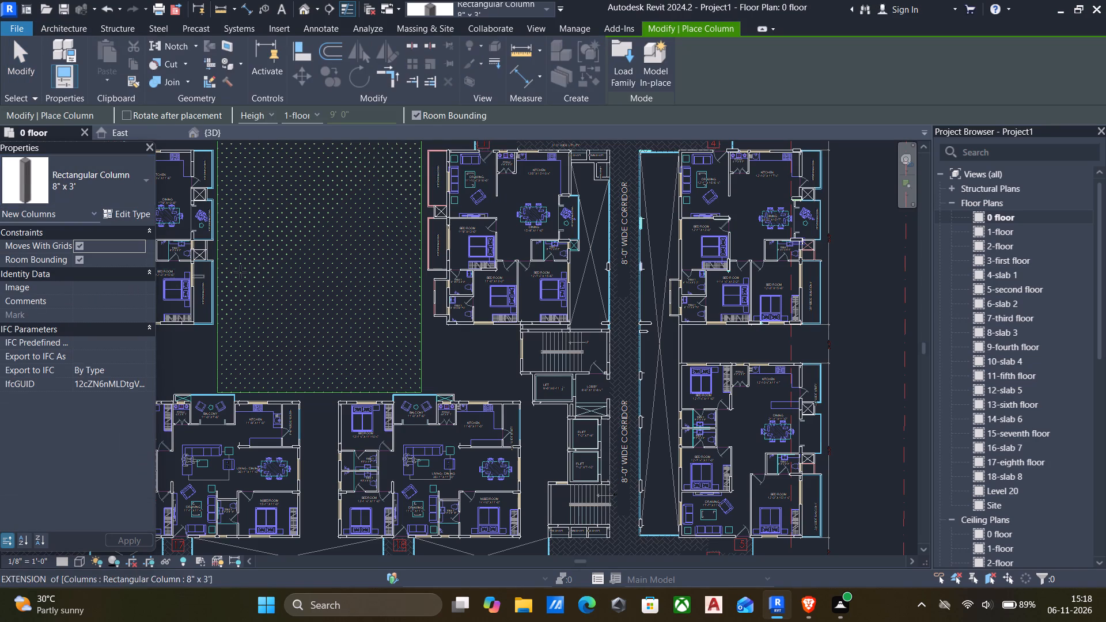
Examine the marked column positions around the staircase, the bedrooms and toilets, and both sides of the 8'-0" wide corridor.
scroll(344, 263, down, 3)
scroll(540, 269, up, 3)
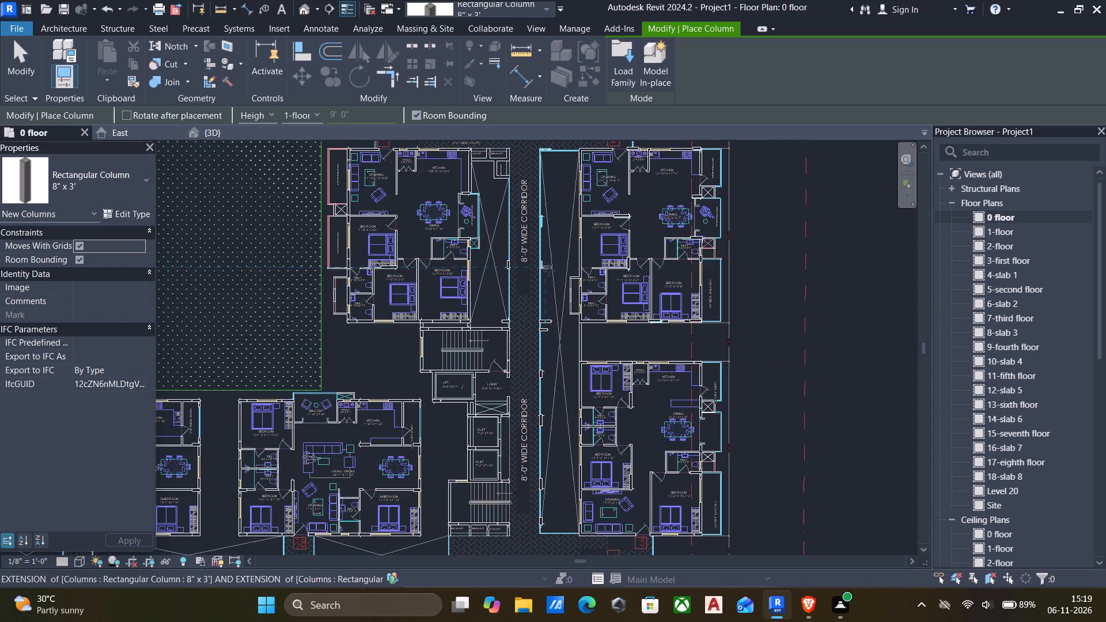
scroll(460, 330, up, 5)
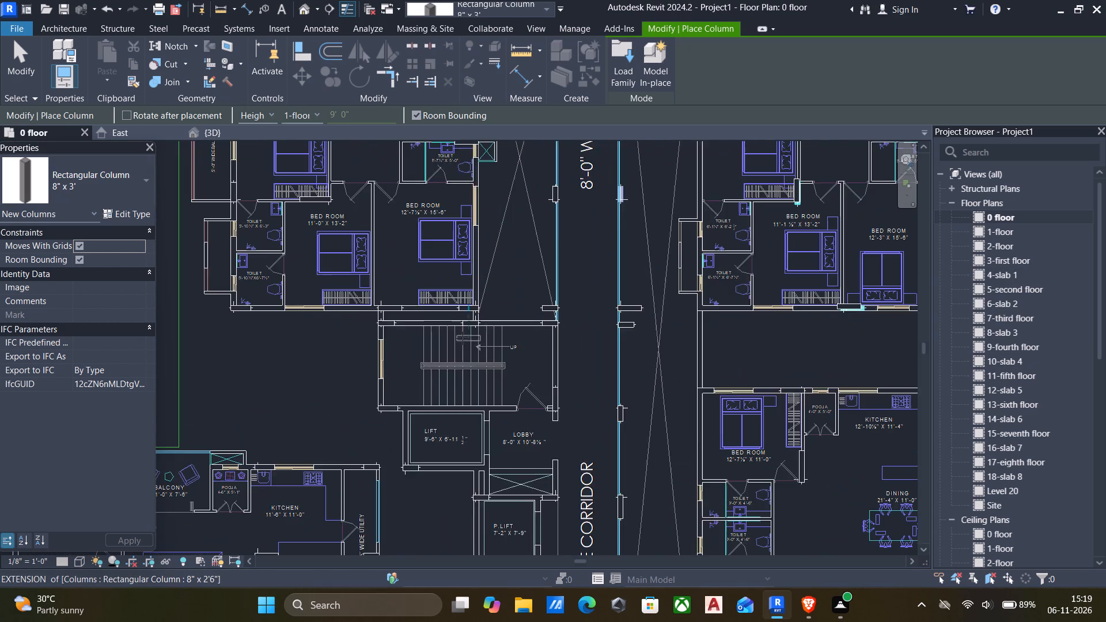
scroll(449, 321, up, 4)
scroll(423, 311, down, 5)
middle_drag(427, 312, 562, 316)
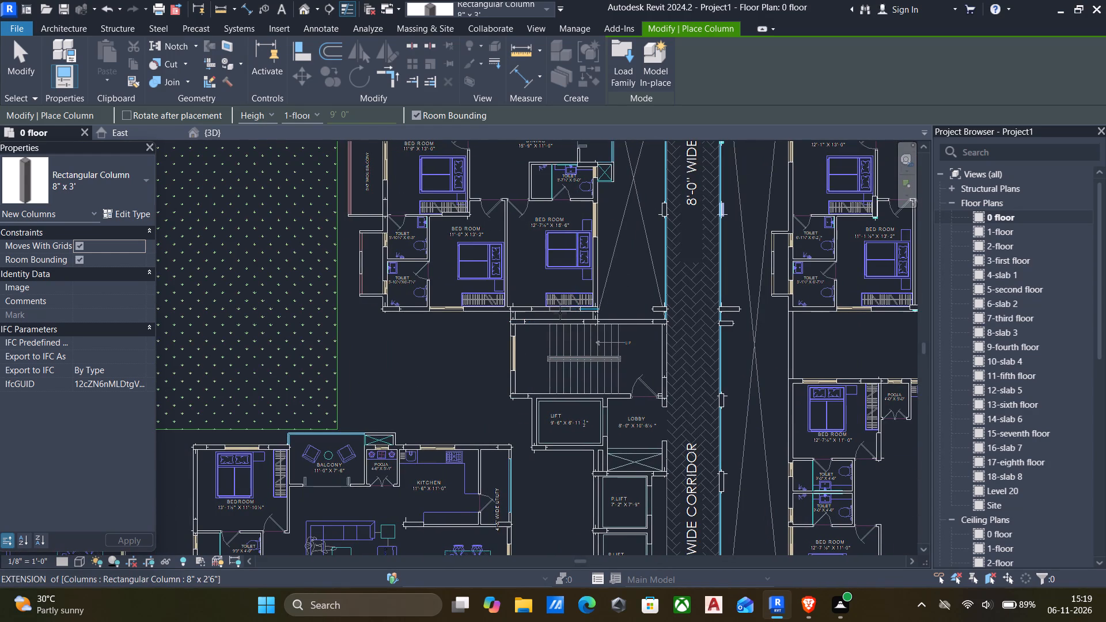
scroll(397, 295, up, 5)
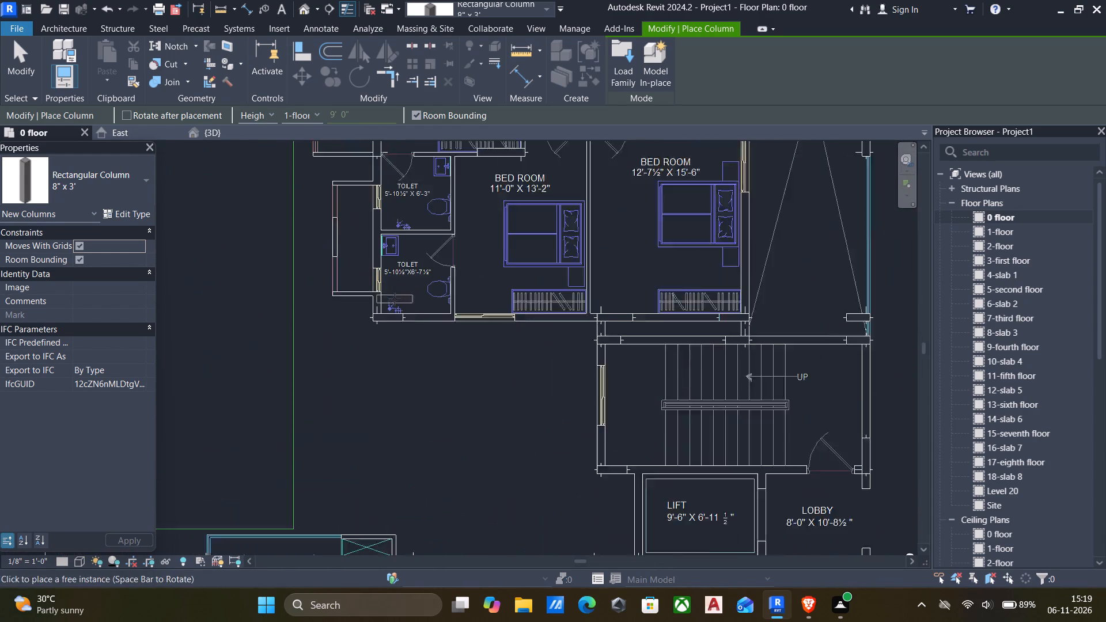
scroll(391, 320, up, 5)
scroll(384, 324, down, 5)
middle_drag(384, 324, 399, 343)
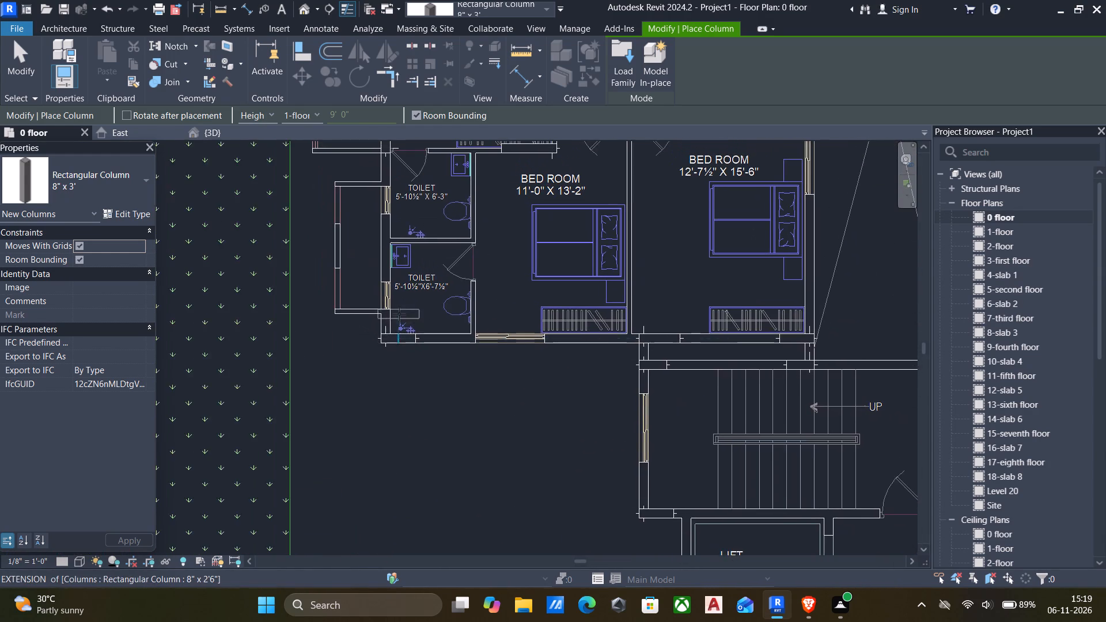
scroll(399, 314, down, 4)
middle_drag(400, 318, 427, 370)
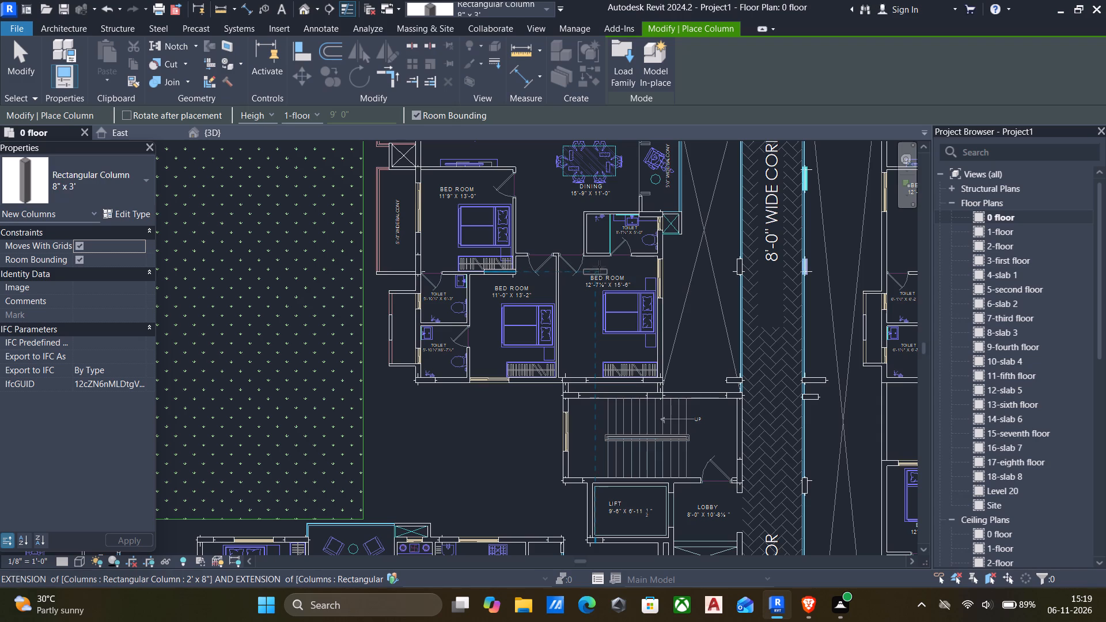
scroll(636, 374, up, 1)
scroll(629, 369, down, 5)
middle_drag(629, 369, 540, 338)
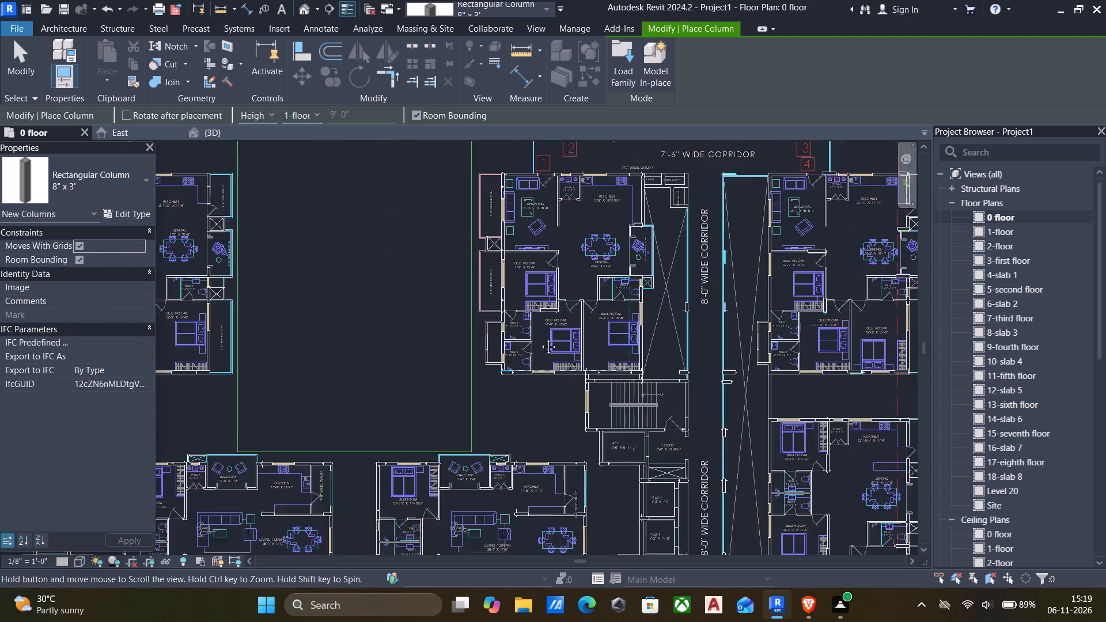
middle_drag(540, 338, 468, 340)
scroll(577, 337, down, 4)
scroll(666, 384, up, 4)
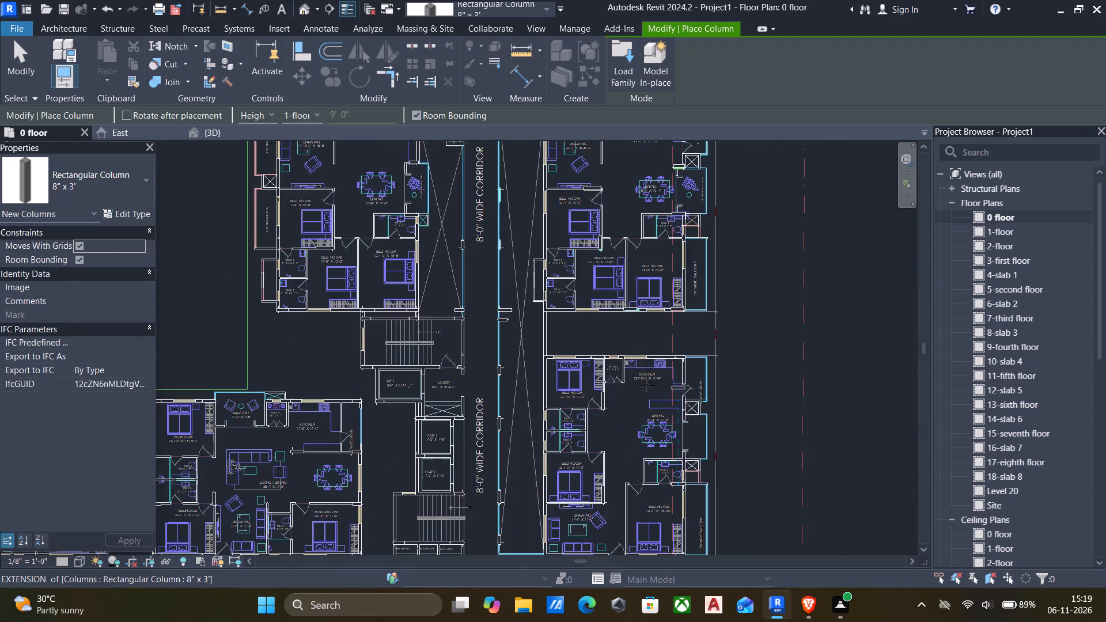
scroll(633, 374, up, 5)
scroll(600, 364, down, 5)
middle_drag(476, 333, 451, 377)
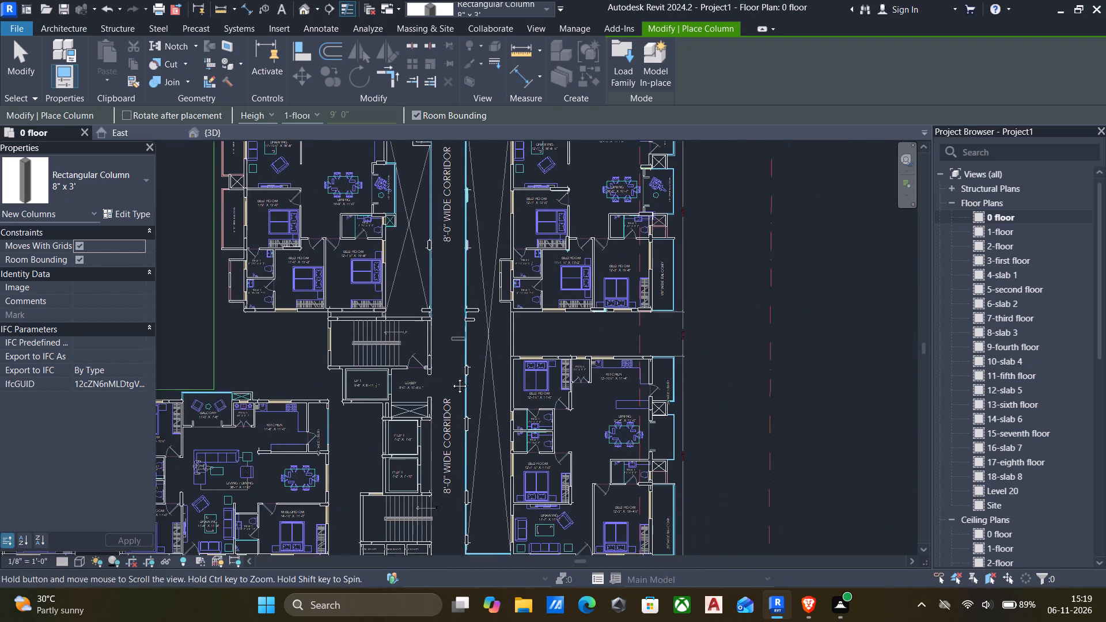
middle_drag(451, 377, 451, 385)
Place a 2' x 8" rectangular column, rotated vertically, over the lavender mark on the corridor edge opposite the toilets.
scroll(474, 297, up, 9)
key(space)
key(space)
scroll(449, 290, up, 5)
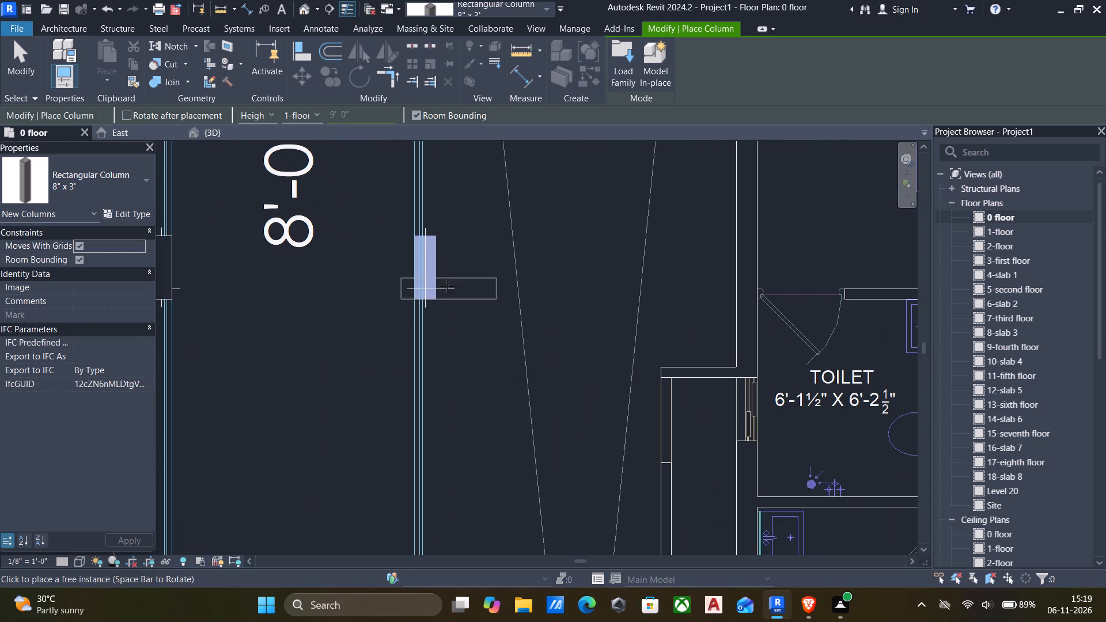
click(138, 188)
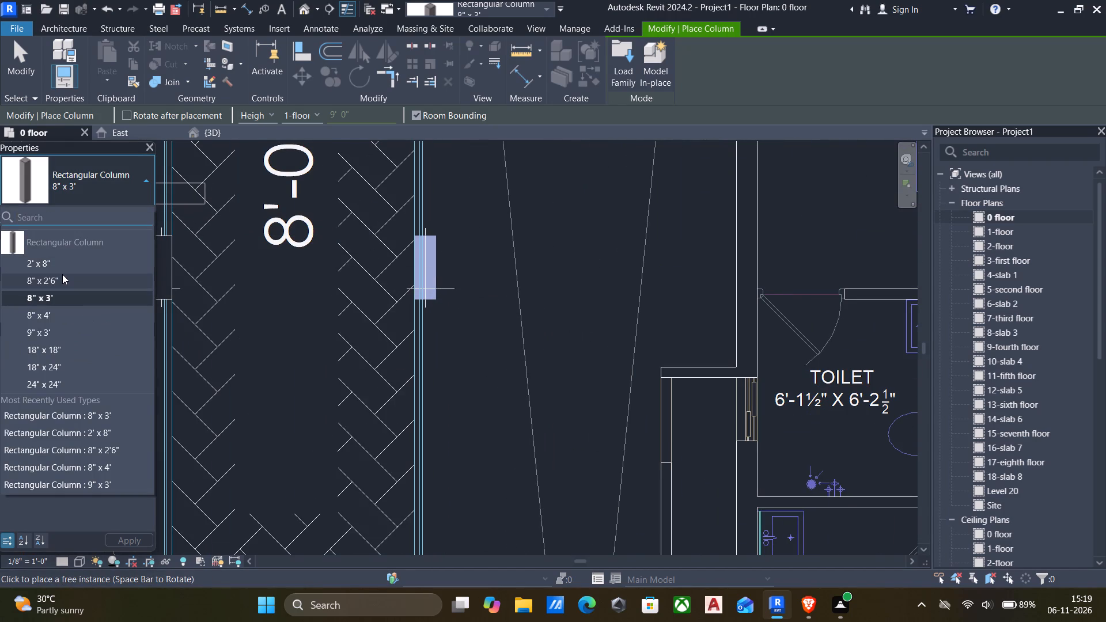
click(49, 264)
key(space)
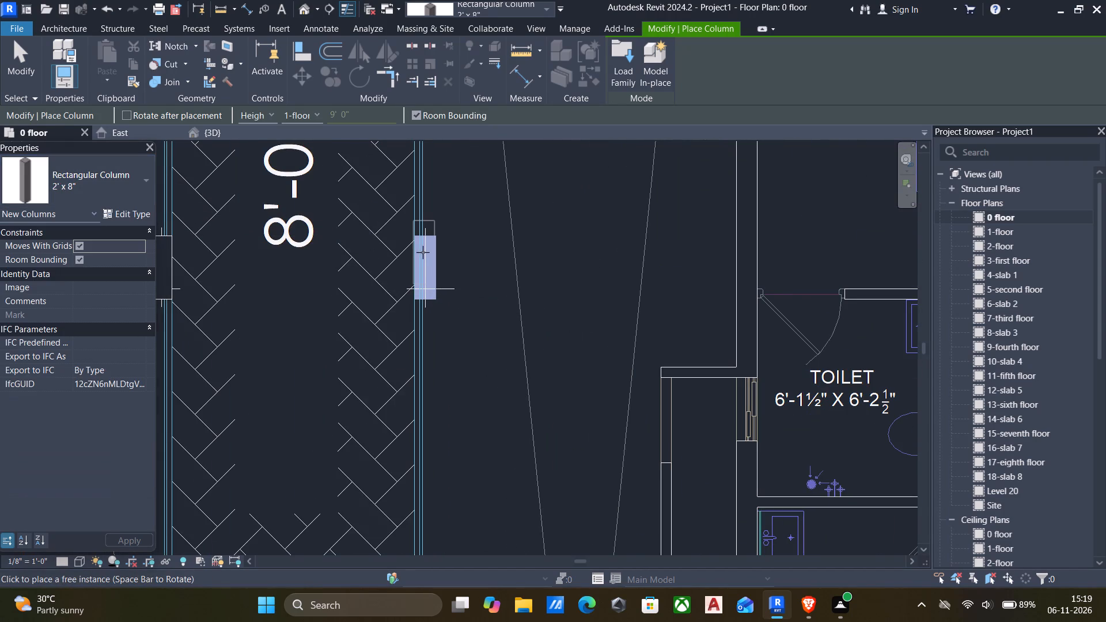
scroll(413, 252, up, 2)
click(422, 260)
Examine the columns and marks around the toilets and the two bedrooms across the 8'-0" wide corridor.
scroll(428, 274, down, 5)
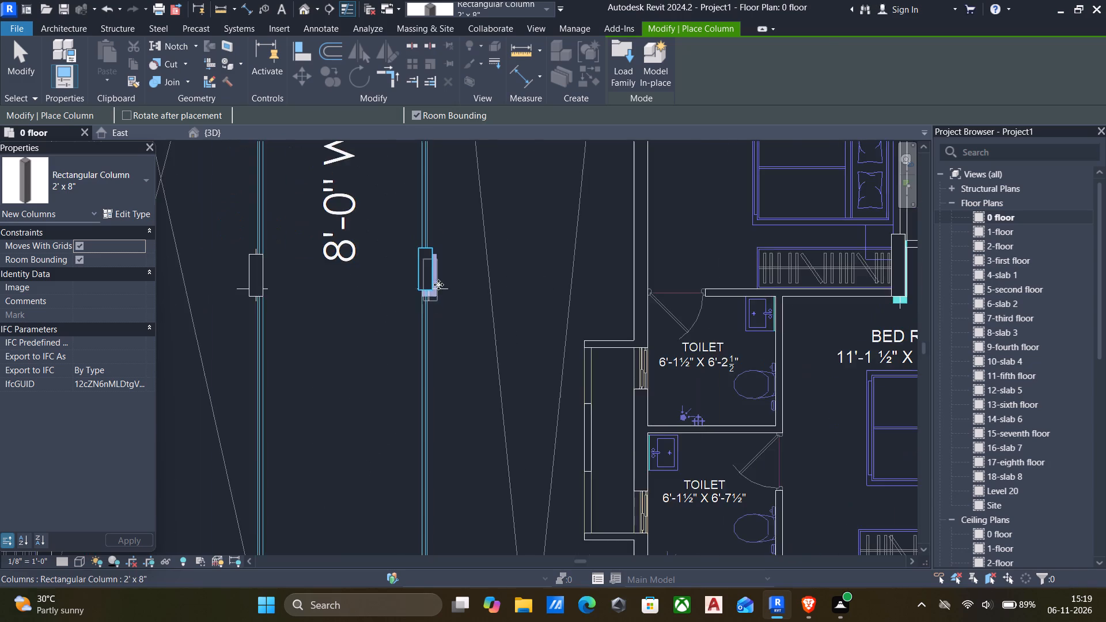
scroll(438, 285, down, 1)
scroll(563, 324, down, 3)
middle_drag(563, 325, 460, 295)
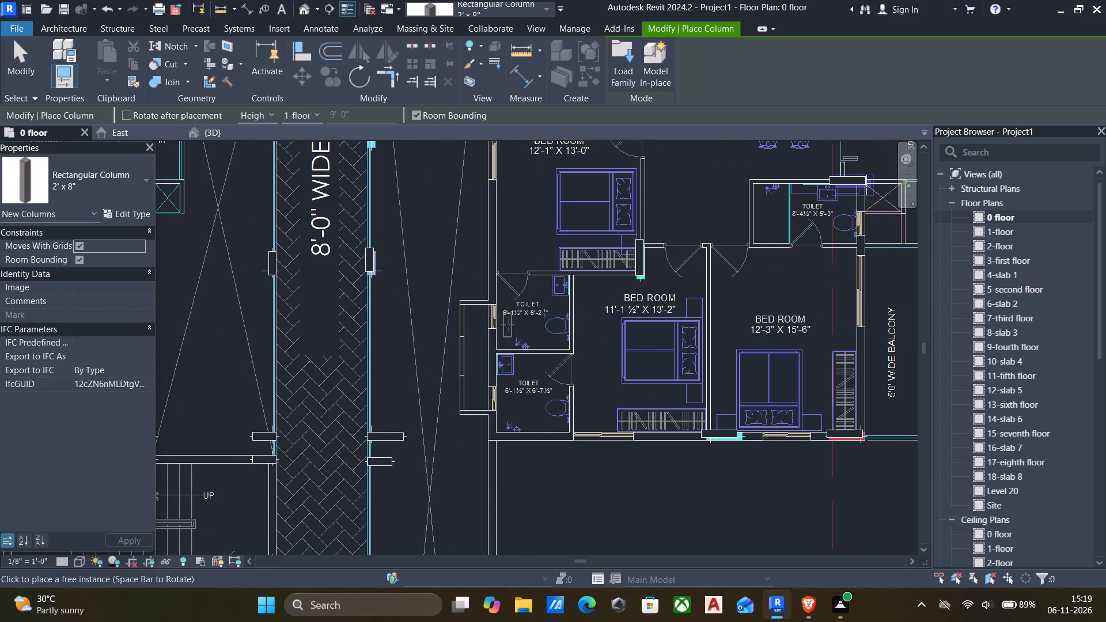
scroll(507, 325, down, 8)
middle_drag(507, 326, 471, 303)
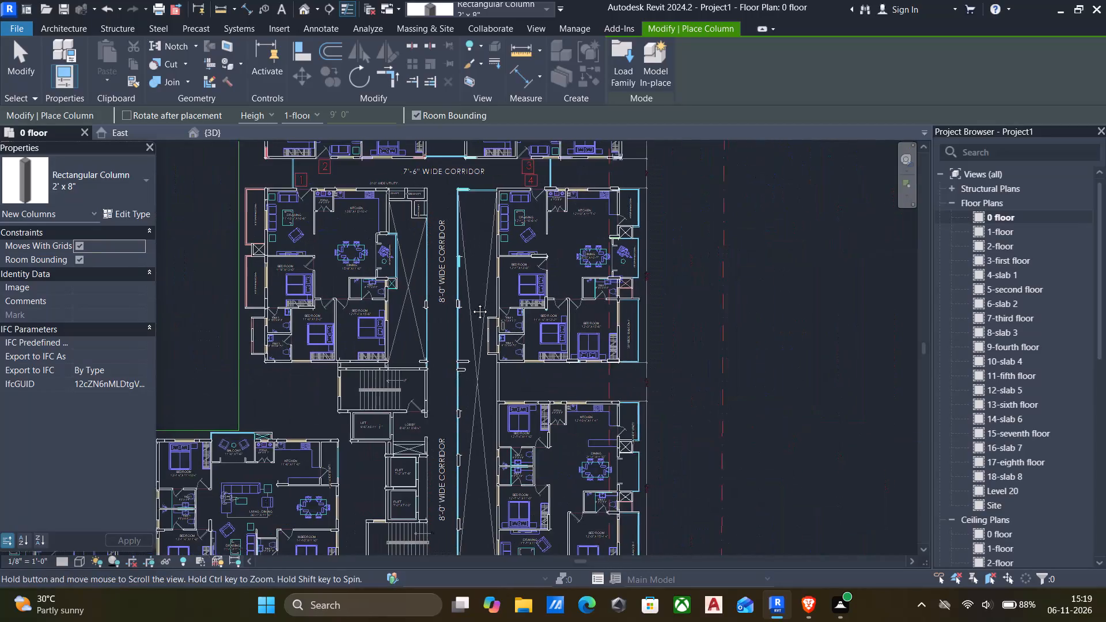
middle_drag(471, 303, 470, 303)
scroll(469, 306, up, 11)
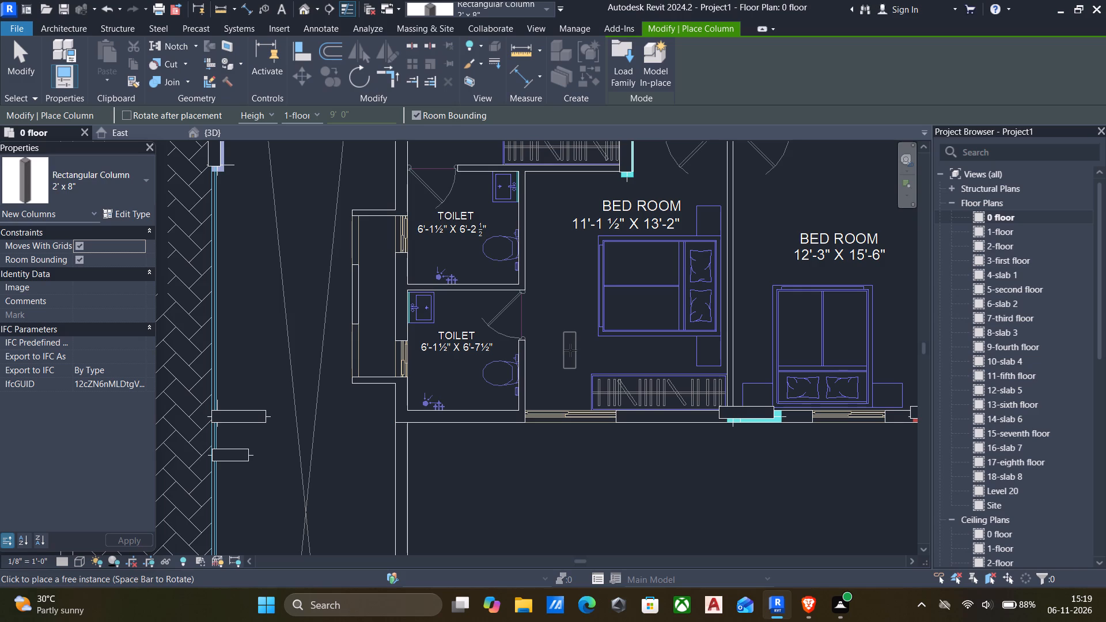
scroll(570, 350, down, 3)
middle_drag(570, 350, 471, 309)
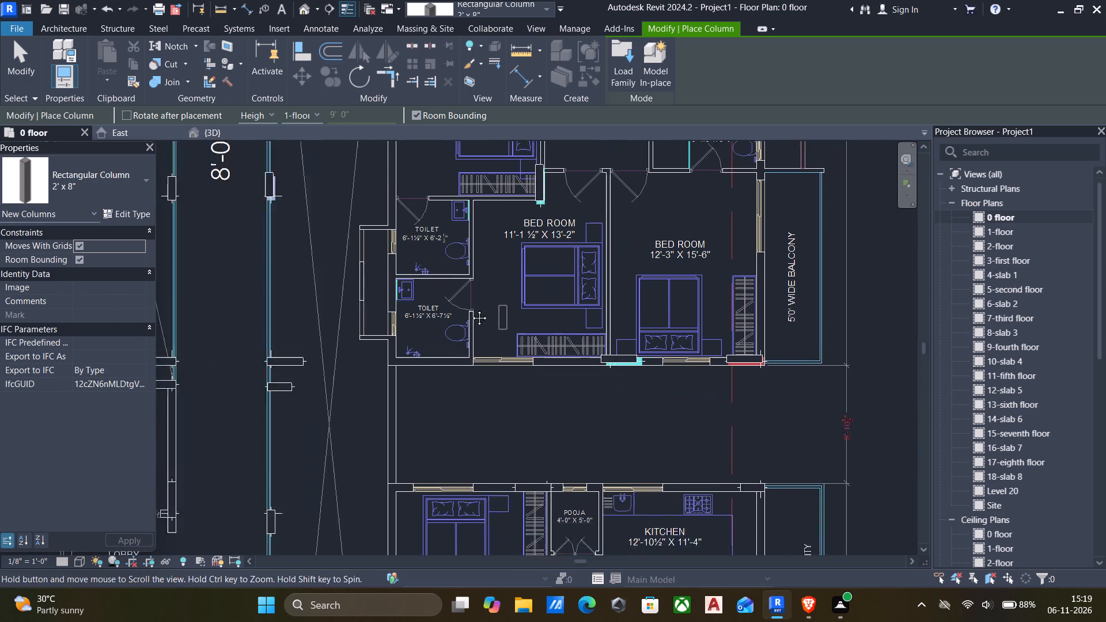
middle_drag(471, 309, 443, 311)
middle_drag(442, 331, 514, 382)
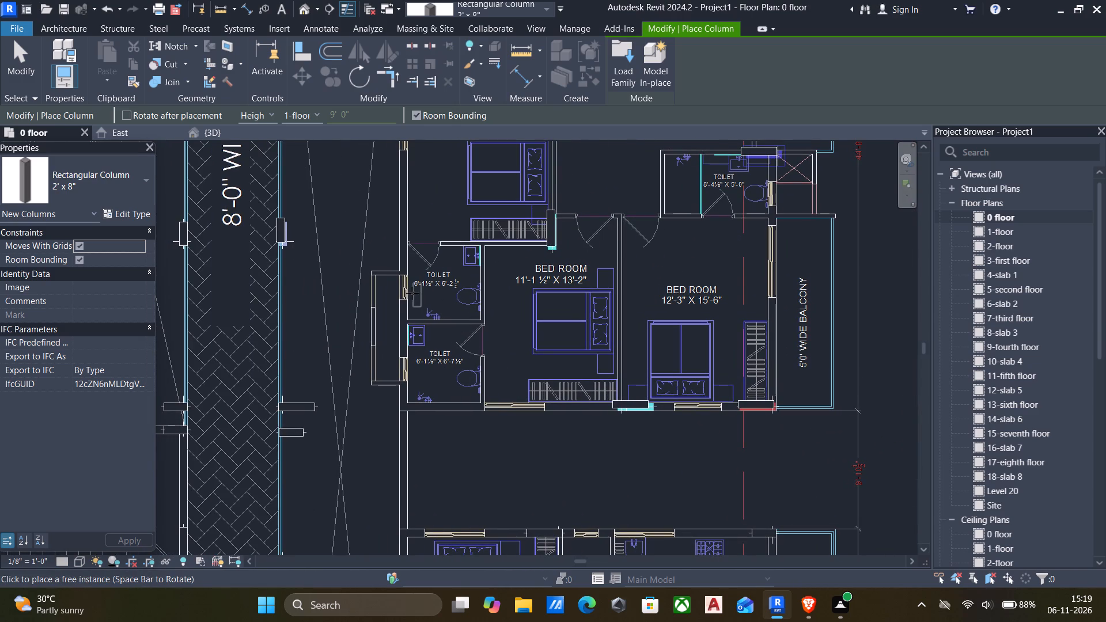
Examine the columns and marks of flat 4 from the 5'0" wide balcony to the dining and kitchen, then leave column placement.
scroll(399, 286, up, 4)
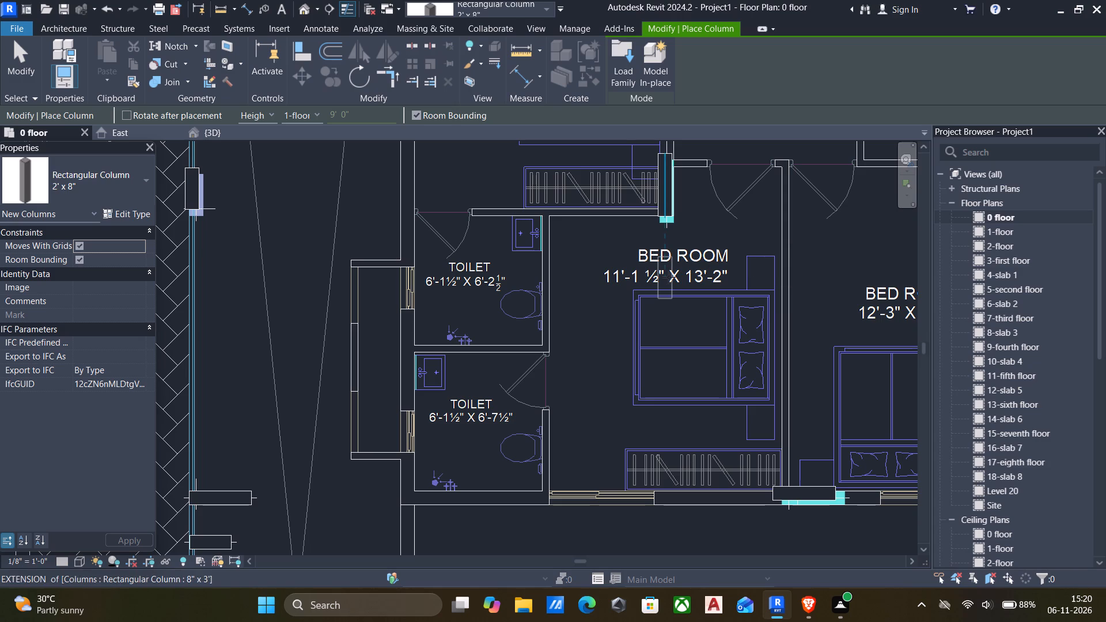
scroll(626, 297, down, 5)
middle_drag(657, 342, 598, 321)
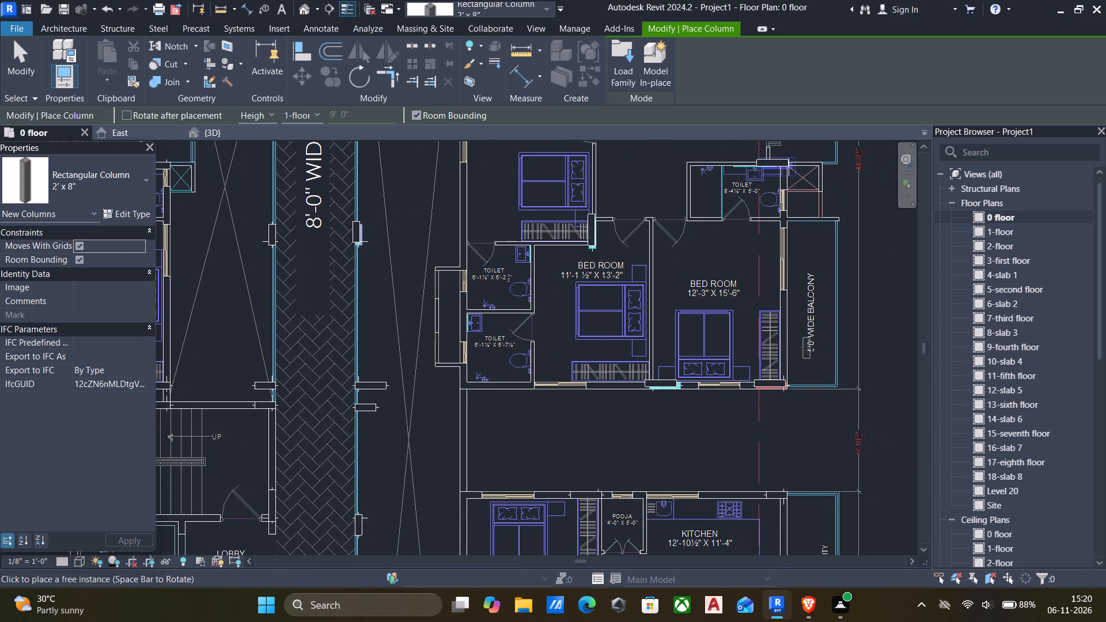
scroll(804, 351, down, 5)
middle_drag(806, 355, 665, 359)
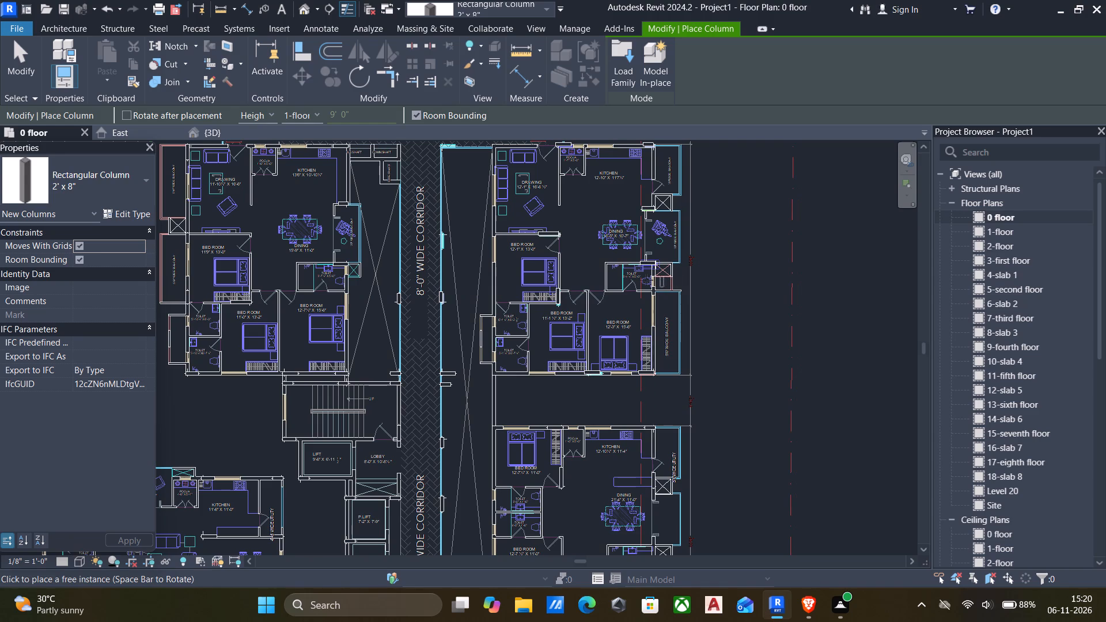
scroll(673, 319, up, 3)
scroll(643, 416, up, 4)
scroll(636, 389, down, 2)
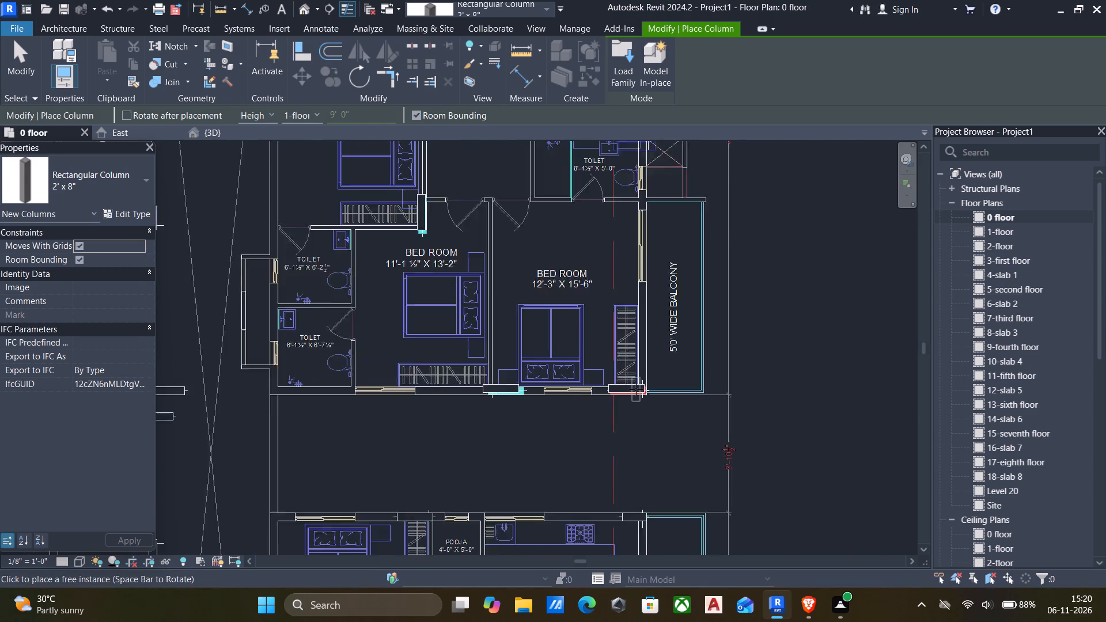
scroll(636, 389, down, 3)
middle_drag(630, 388, 643, 437)
middle_drag(666, 230, 669, 265)
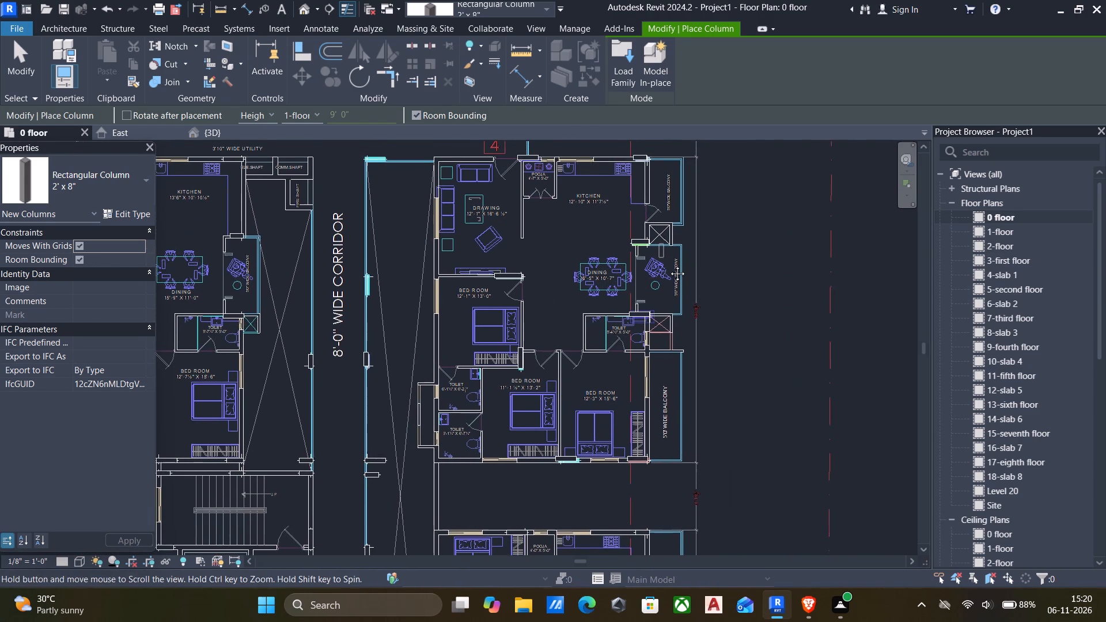
middle_drag(669, 265, 670, 270)
scroll(663, 273, up, 1)
key(Escape)
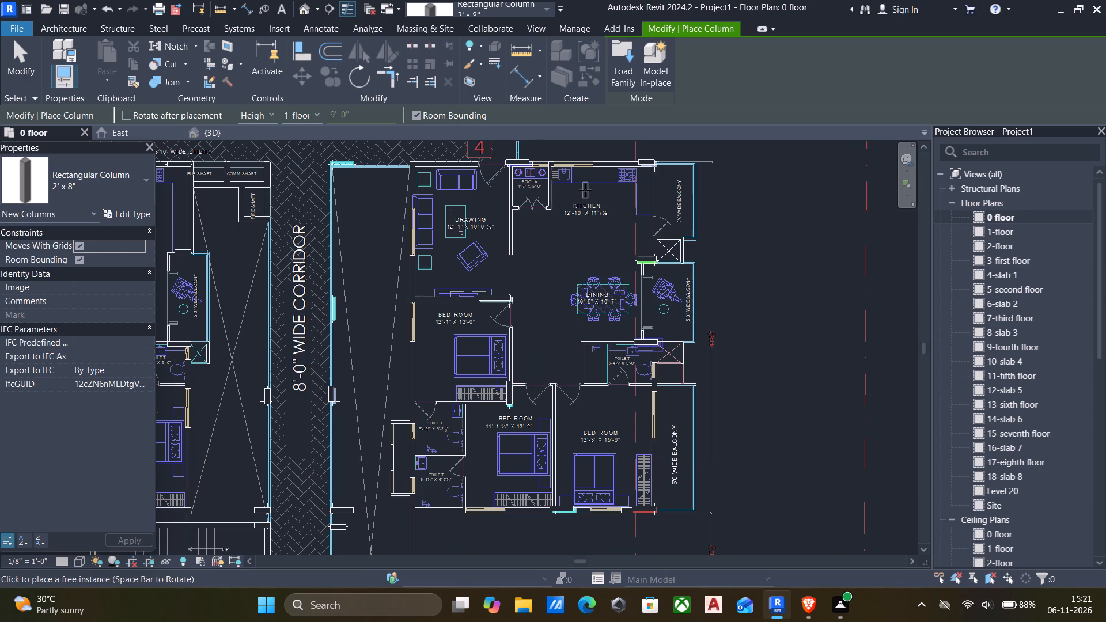
Align the lower long edge of the column at the 12'-3" x 15'-6" bedroom's balcony-side corner to the red mark's lower edge.
text(al)
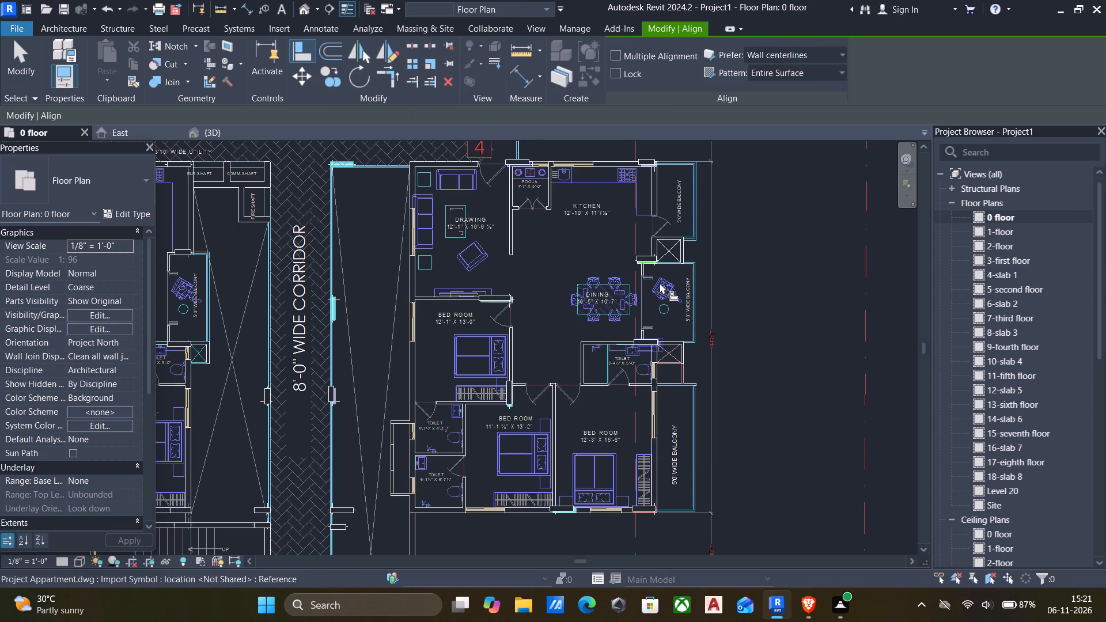
scroll(662, 422, down, 2)
middle_drag(657, 431, 657, 430)
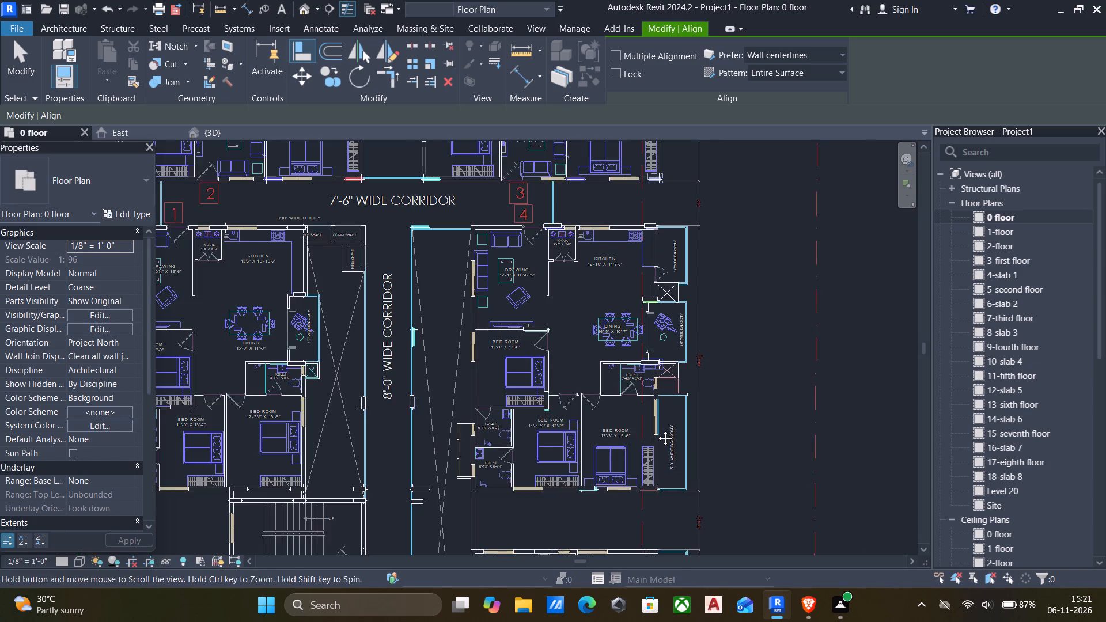
middle_drag(657, 430, 641, 415)
scroll(624, 453, up, 6)
scroll(572, 492, up, 5)
scroll(623, 500, down, 2)
middle_drag(632, 500, 645, 447)
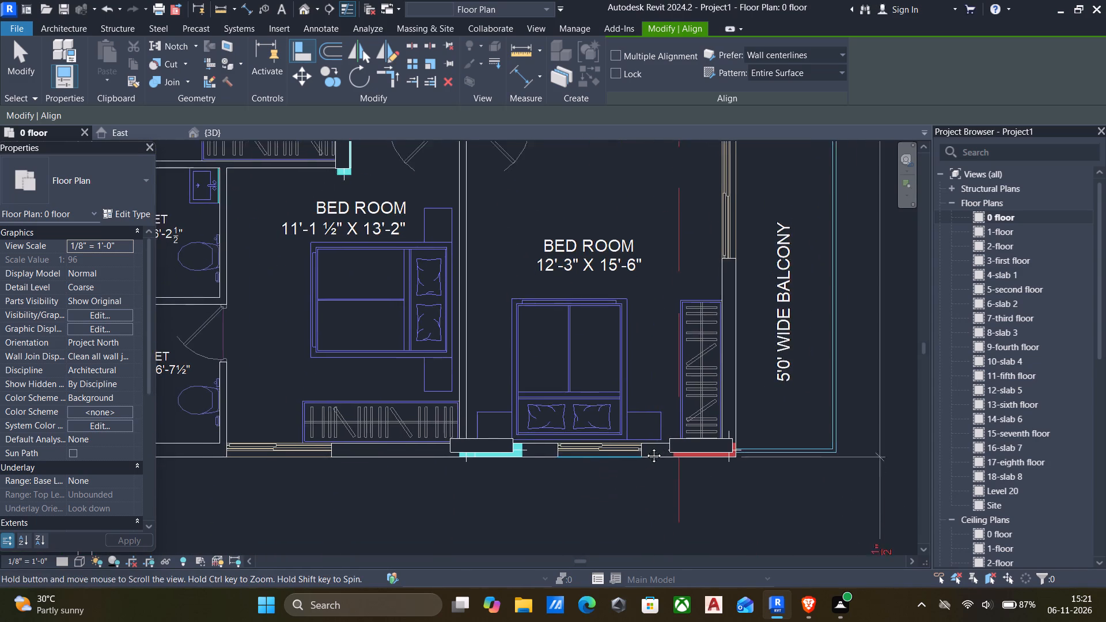
middle_drag(645, 447, 649, 444)
scroll(676, 451, up, 6)
click(717, 433)
click(715, 420)
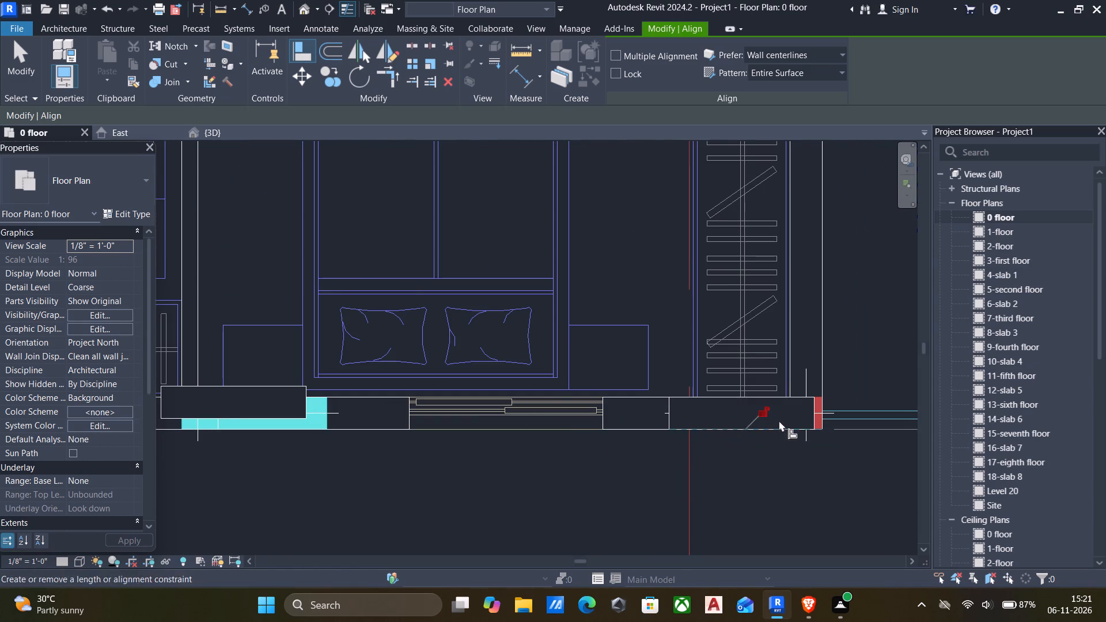
Align the balcony-side end of the same corner column to the red mark's matching end.
scroll(813, 419, up, 7)
click(833, 422)
click(808, 420)
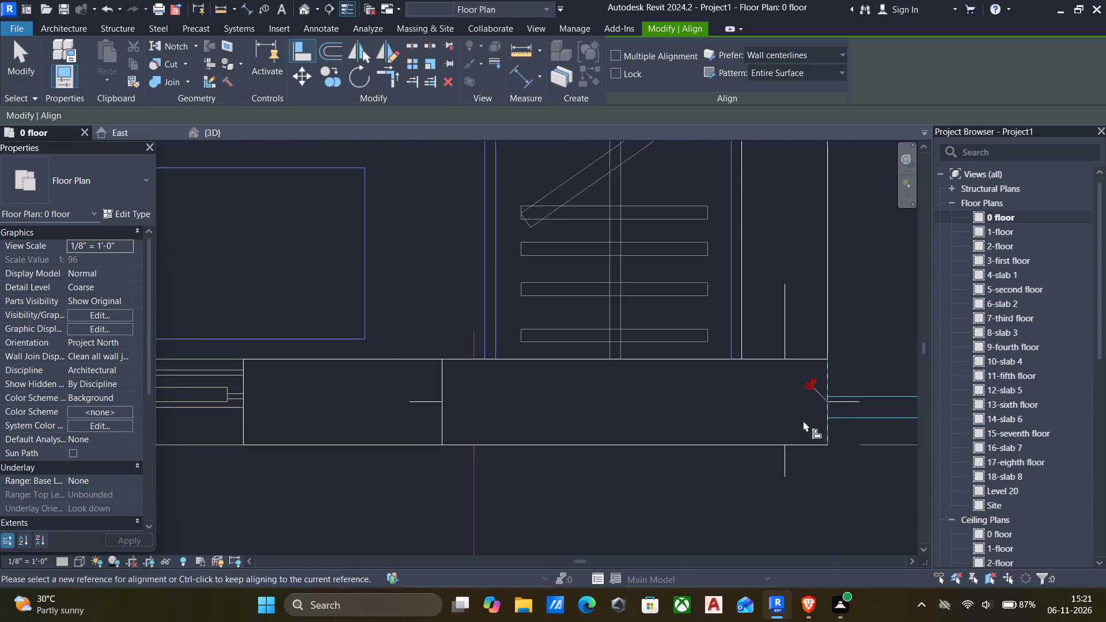
Align the column where the dividing wall beside the 12'-3" x 15'-6" bedroom meets the outer wall to the cyan mark's lower edge and window-side end.
scroll(800, 422, down, 7)
scroll(746, 425, down, 5)
scroll(537, 428, up, 6)
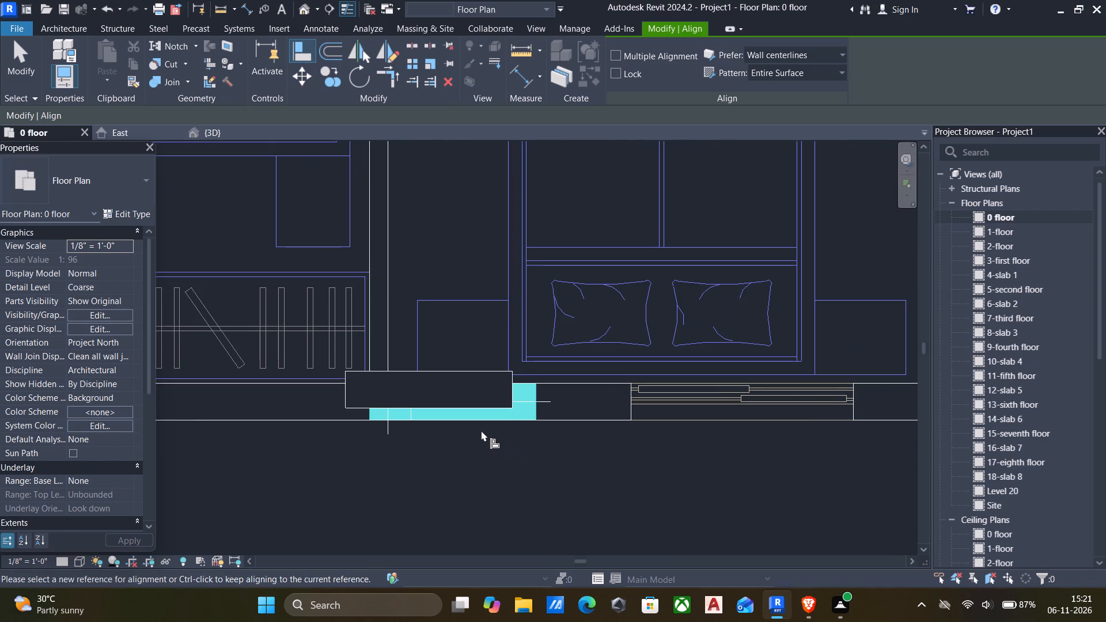
click(476, 424)
click(476, 411)
scroll(531, 415, up, 4)
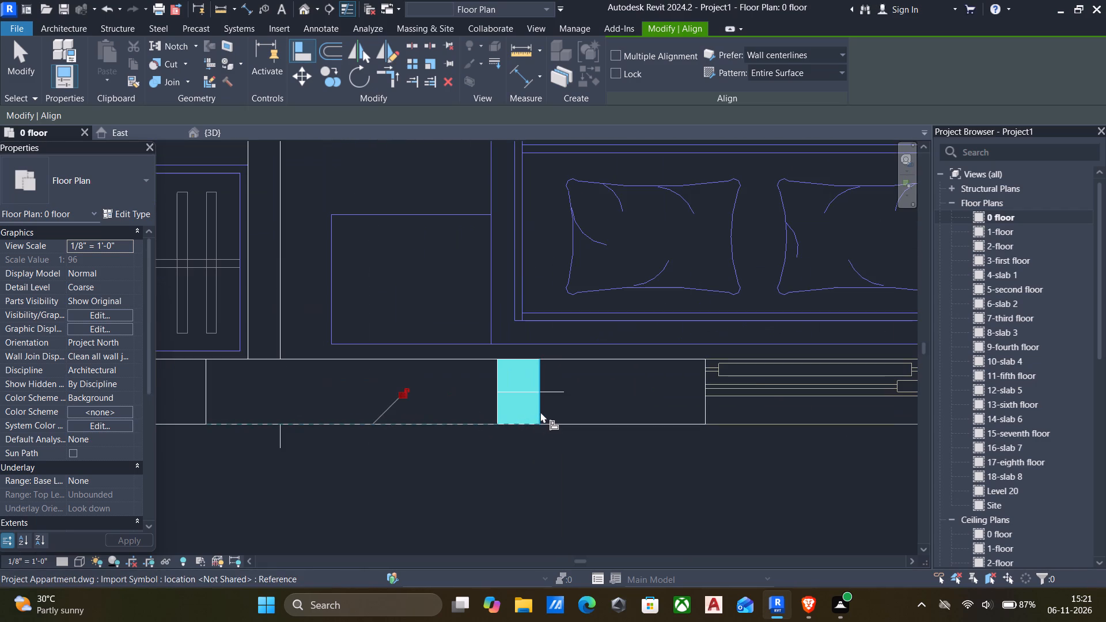
click(540, 412)
click(495, 405)
scroll(487, 406, down, 5)
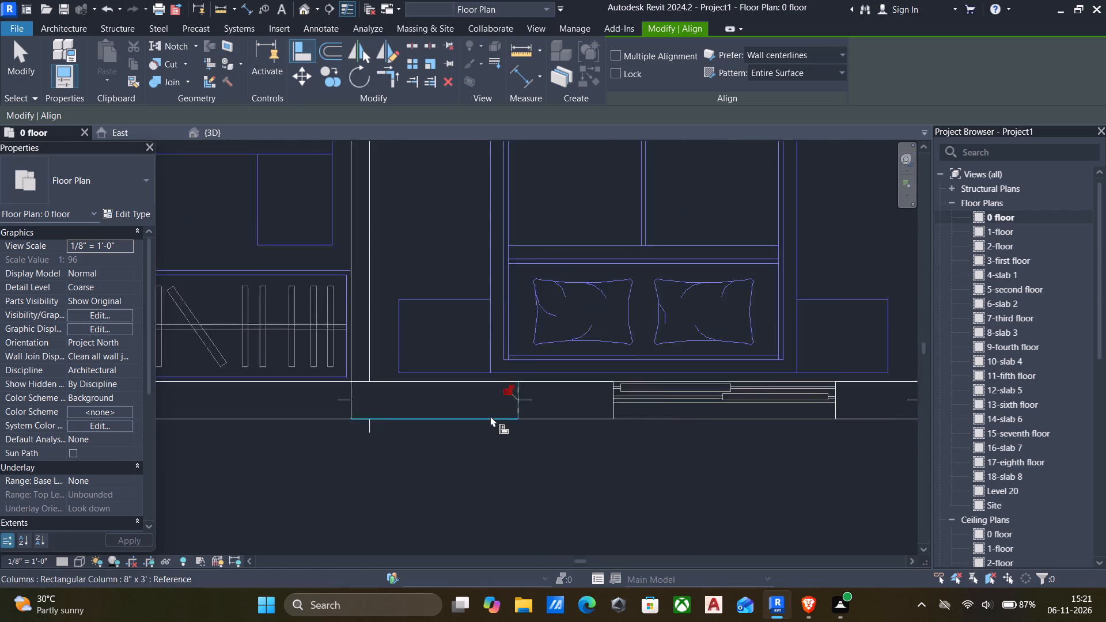
Align the vertical column beside the 11'-1 ½" x 13'-2" bedroom's door to the cyan mark's lower end and door-side long edge.
scroll(490, 416, down, 7)
middle_drag(491, 420, 499, 369)
scroll(474, 392, down, 4)
middle_drag(476, 396, 525, 394)
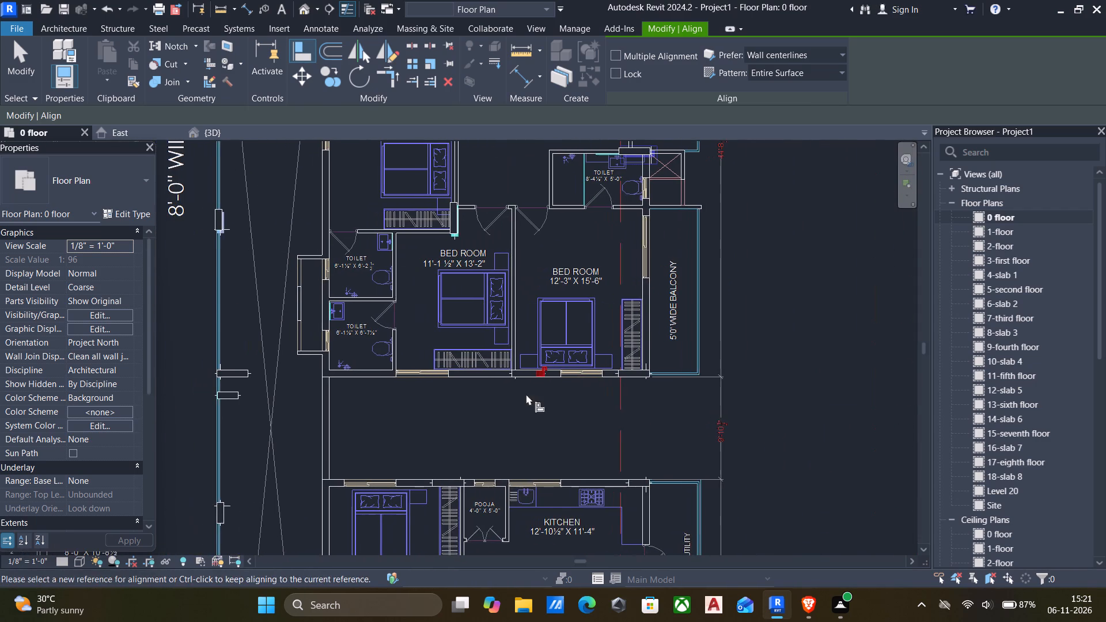
middle_drag(503, 387, 470, 454)
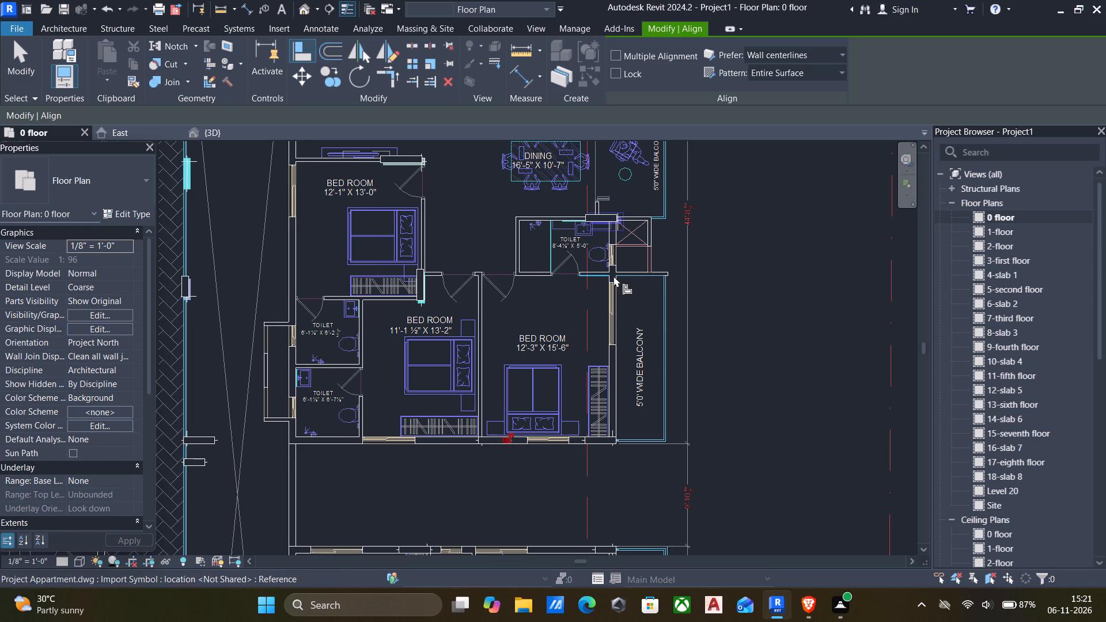
scroll(616, 277, up, 4)
scroll(616, 278, down, 4)
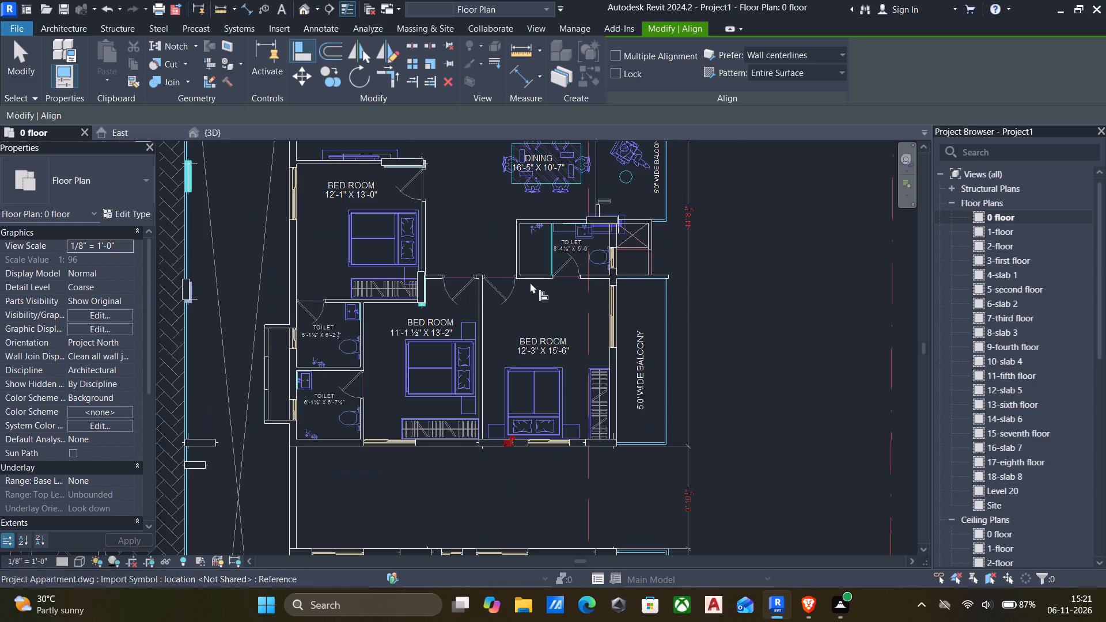
scroll(410, 297, up, 12)
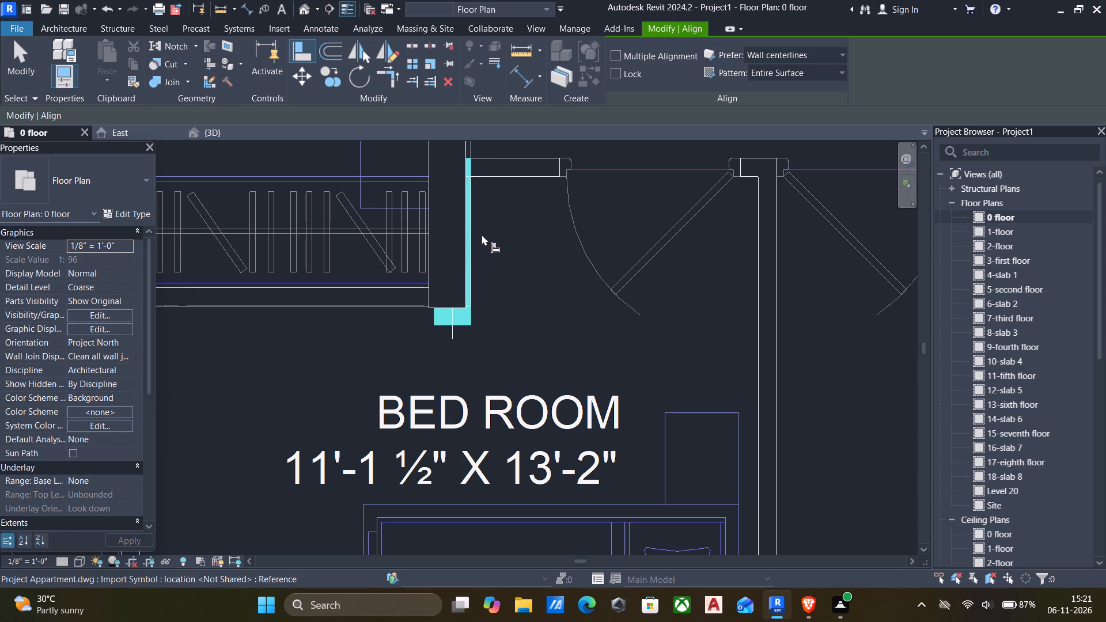
scroll(472, 327, up, 3)
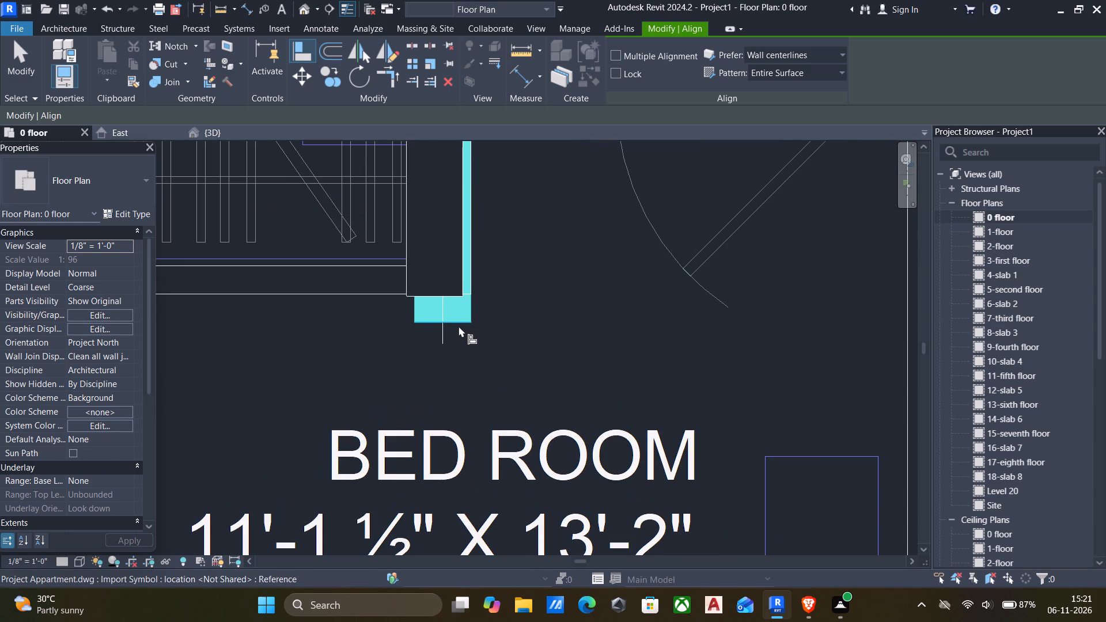
click(459, 326)
click(456, 295)
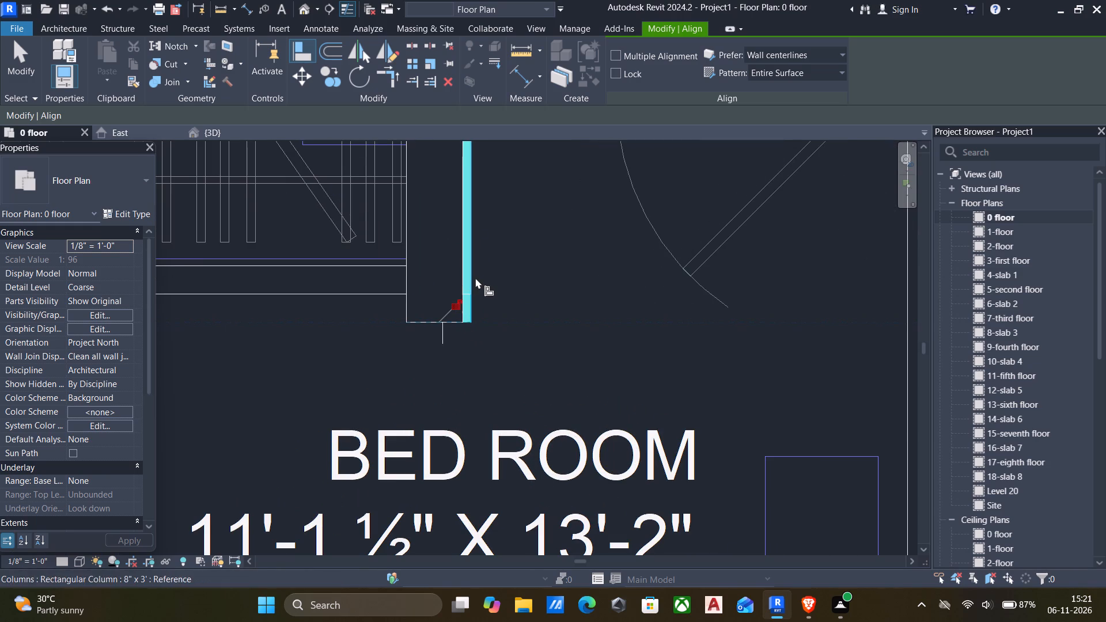
click(475, 278)
click(463, 268)
Examine the columns and marks around the bedrooms and dining area on both sides of the 8'-0" wide corridor.
scroll(463, 268, down, 8)
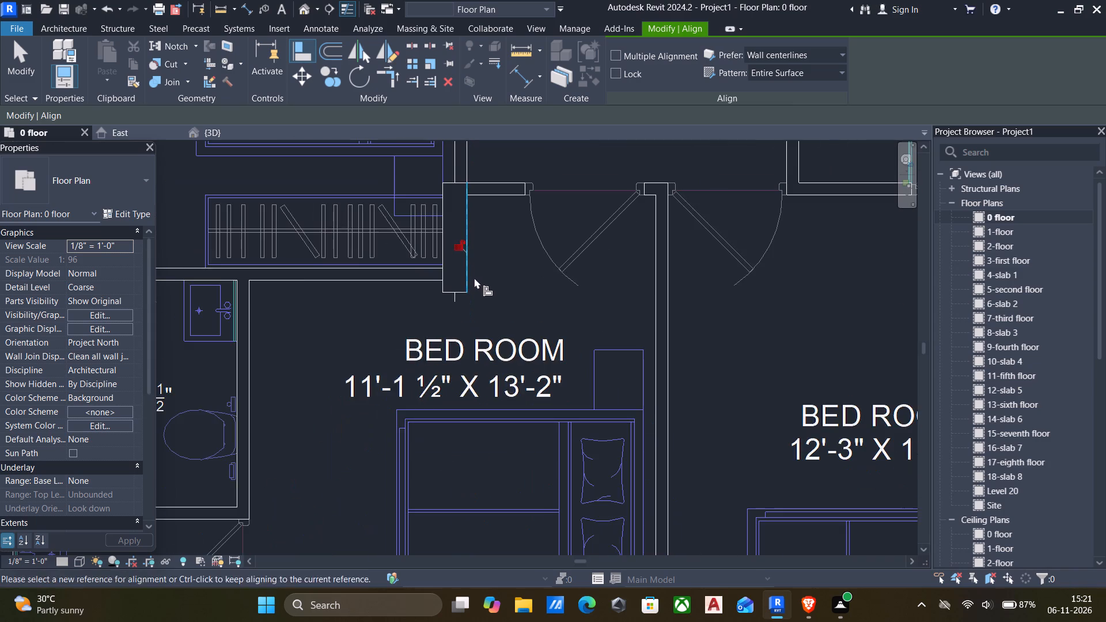
scroll(474, 278, down, 9)
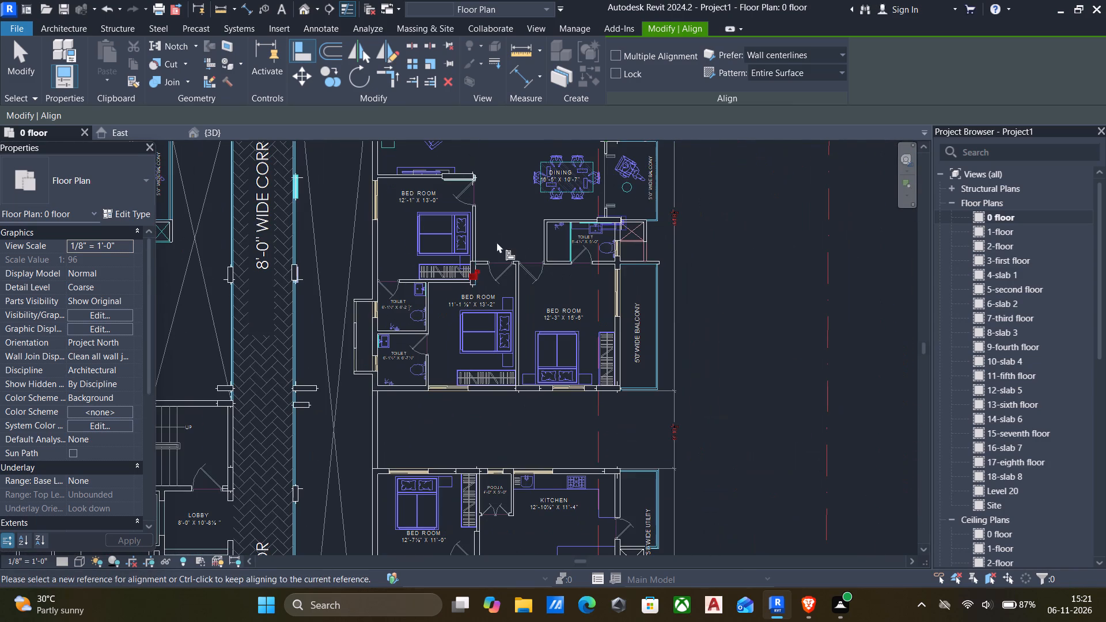
scroll(632, 241, down, 4)
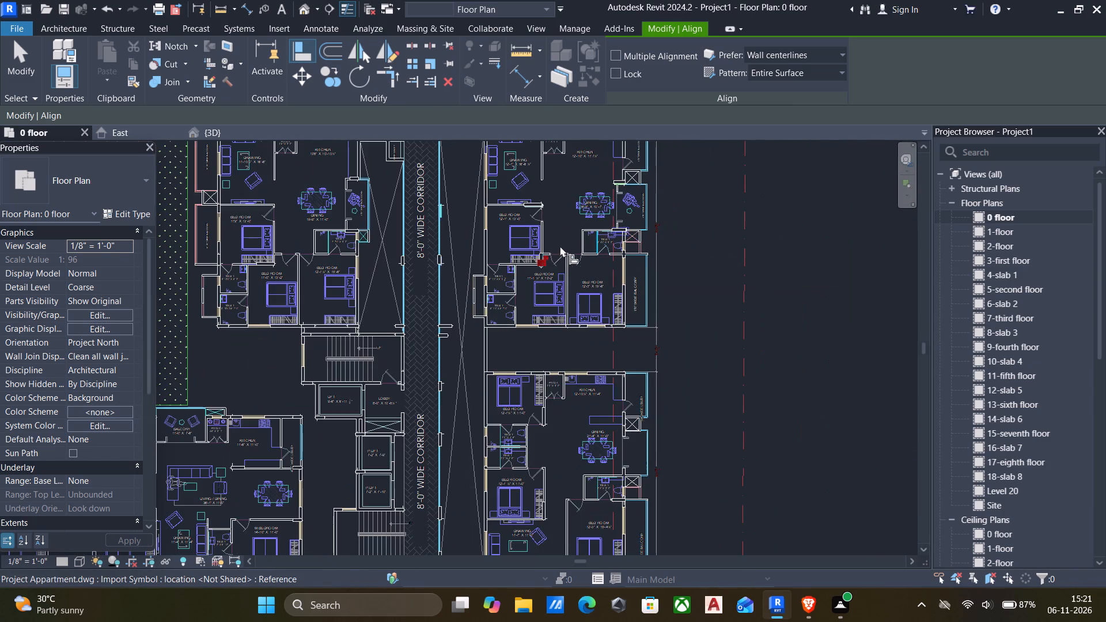
scroll(551, 245, up, 8)
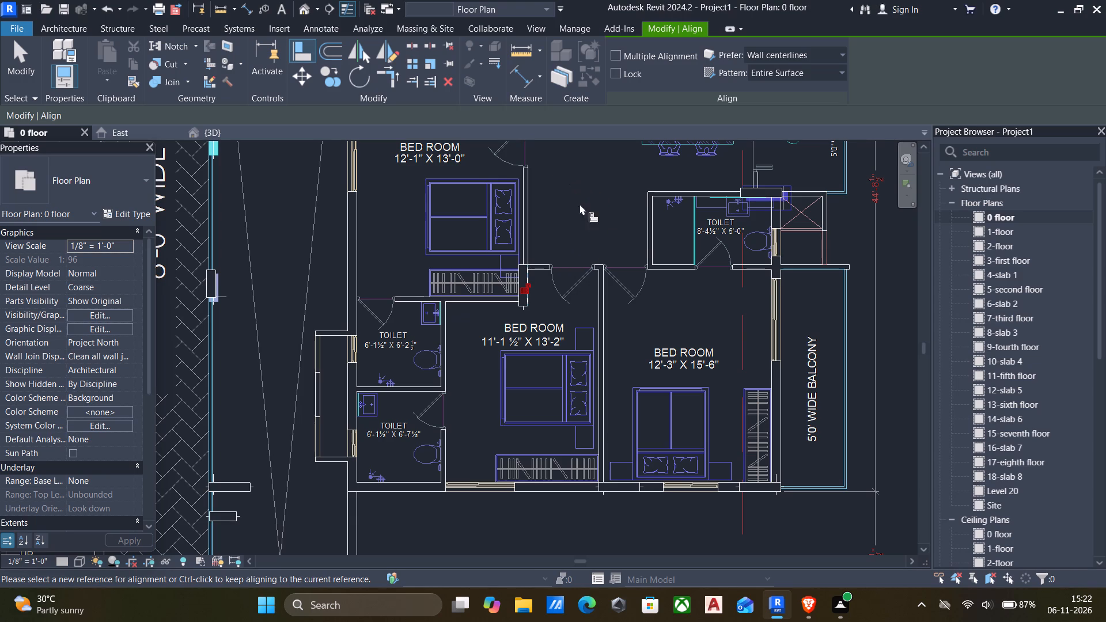
scroll(645, 233, down, 6)
middle_drag(642, 238, 628, 258)
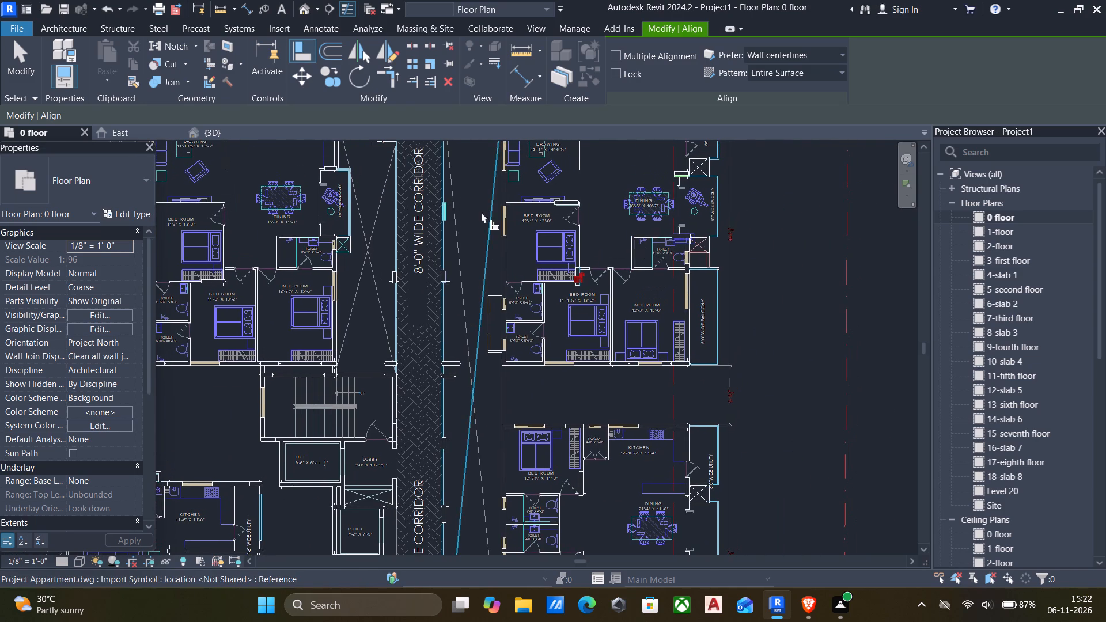
Align the 8'-0" wide corridor's edge column nearest the toilets to the lavender mark's outer long edge and lower end.
scroll(474, 213, up, 3)
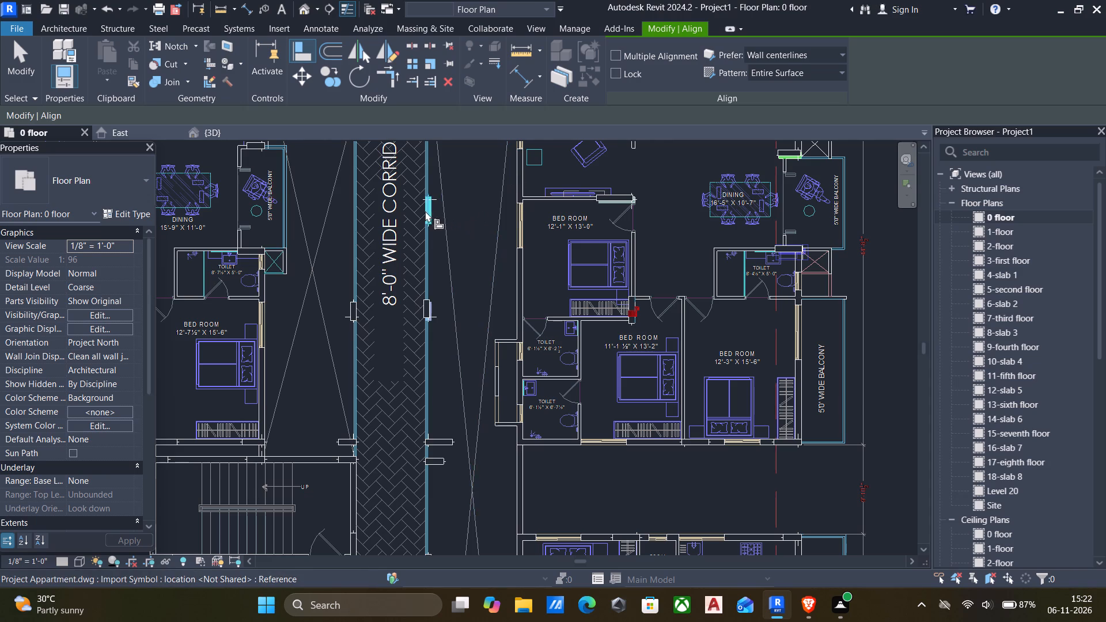
scroll(425, 211, up, 3)
scroll(430, 291, up, 5)
scroll(432, 319, down, 5)
middle_drag(434, 324, 438, 310)
scroll(437, 366, up, 10)
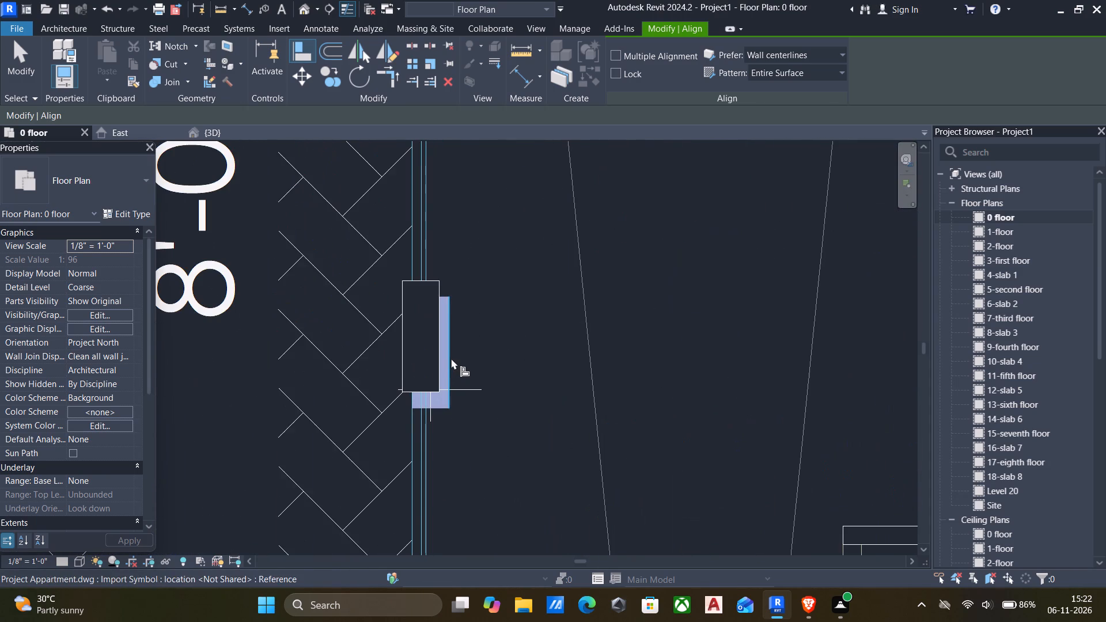
click(451, 358)
click(438, 353)
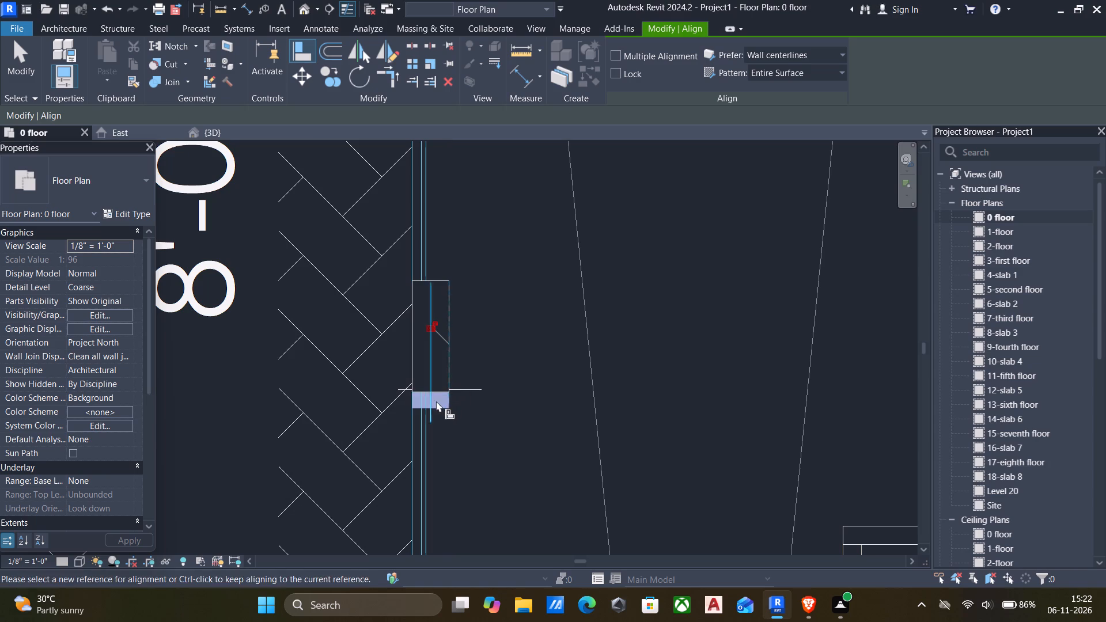
scroll(442, 408, up, 4)
click(444, 410)
click(438, 379)
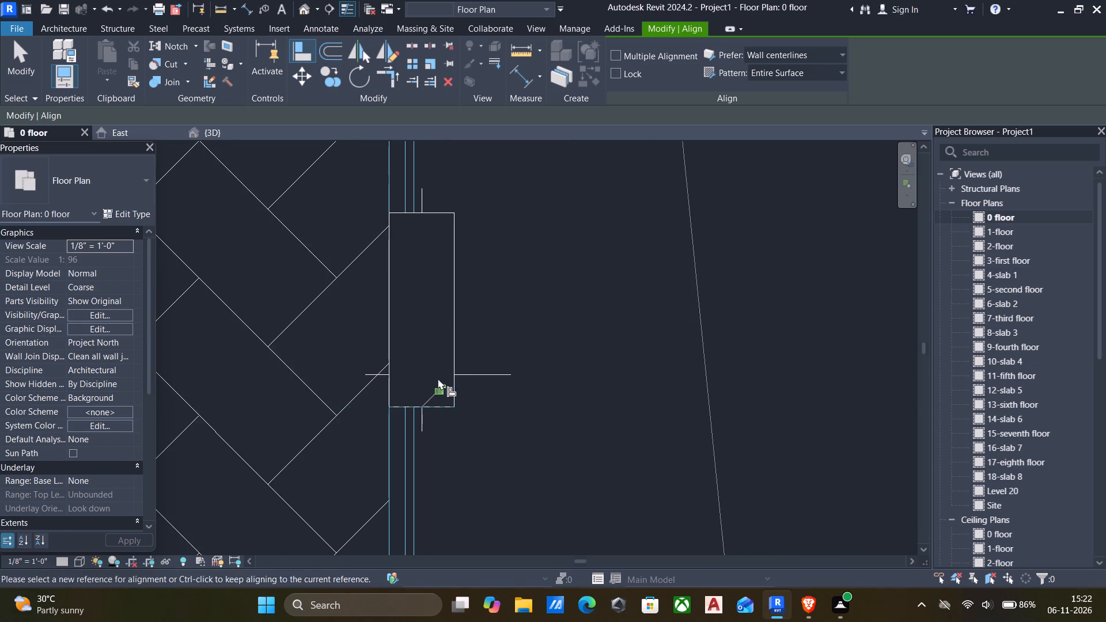
Align the lower long edge of the column above the 12'-1" x 13'-0" bedroom's door to the pale green mark's lower edge.
scroll(446, 382, down, 4)
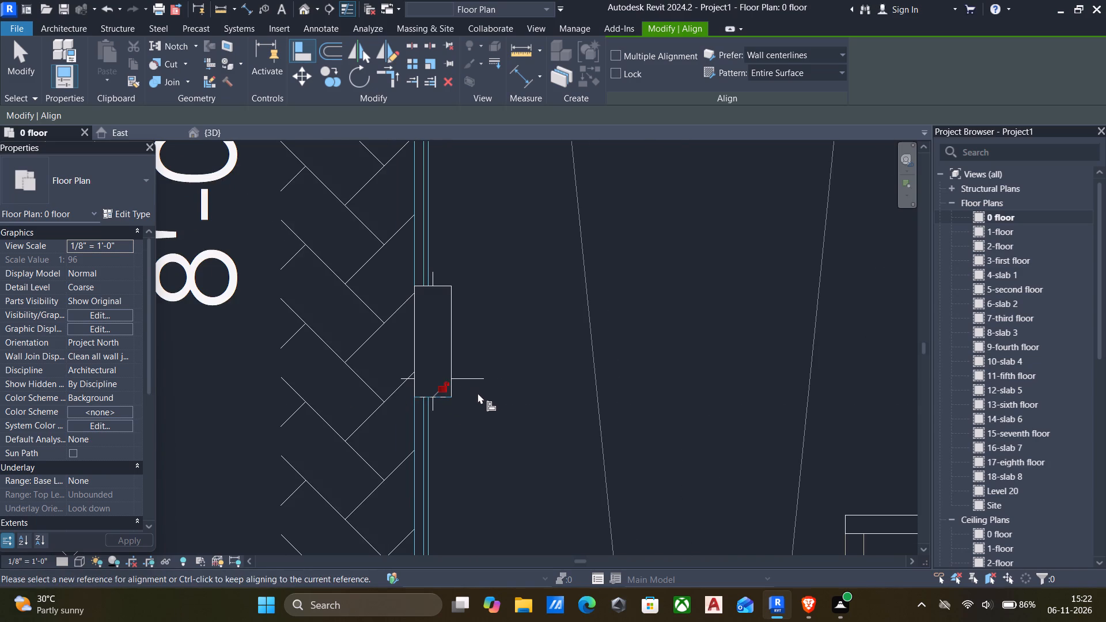
scroll(527, 381, down, 8)
middle_drag(526, 386, 505, 364)
scroll(505, 365, down, 3)
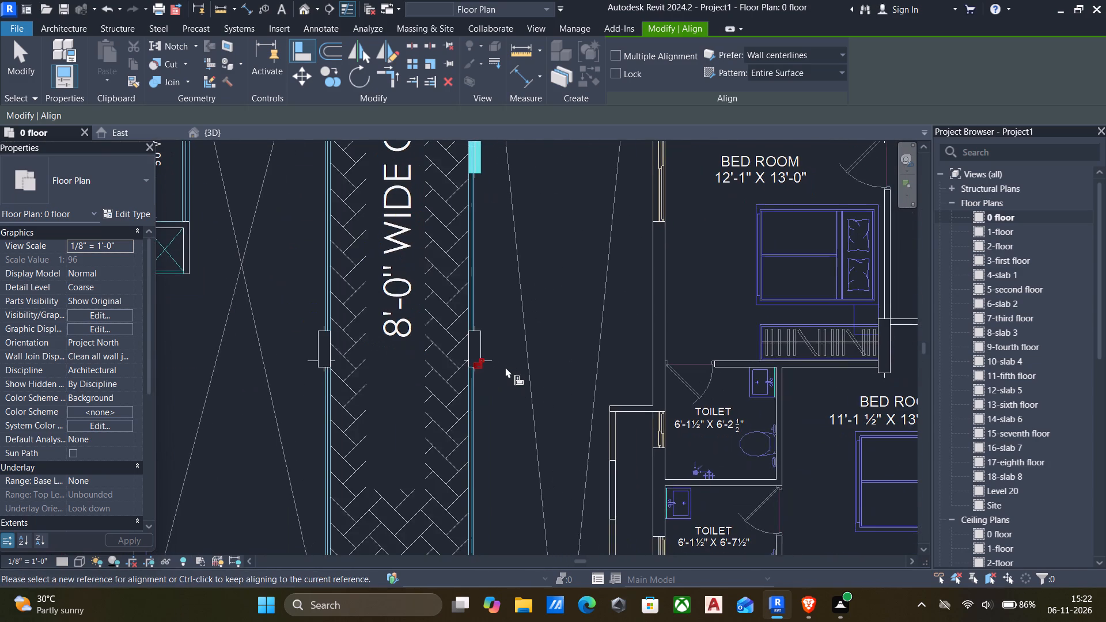
scroll(505, 367, down, 2)
scroll(631, 194, down, 4)
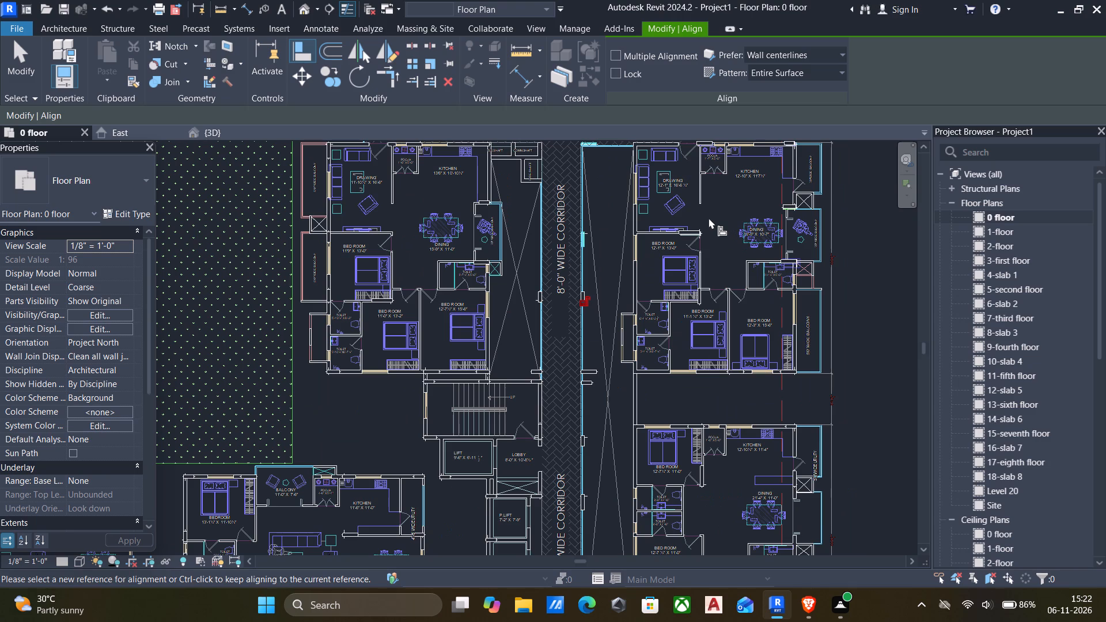
scroll(689, 240, up, 13)
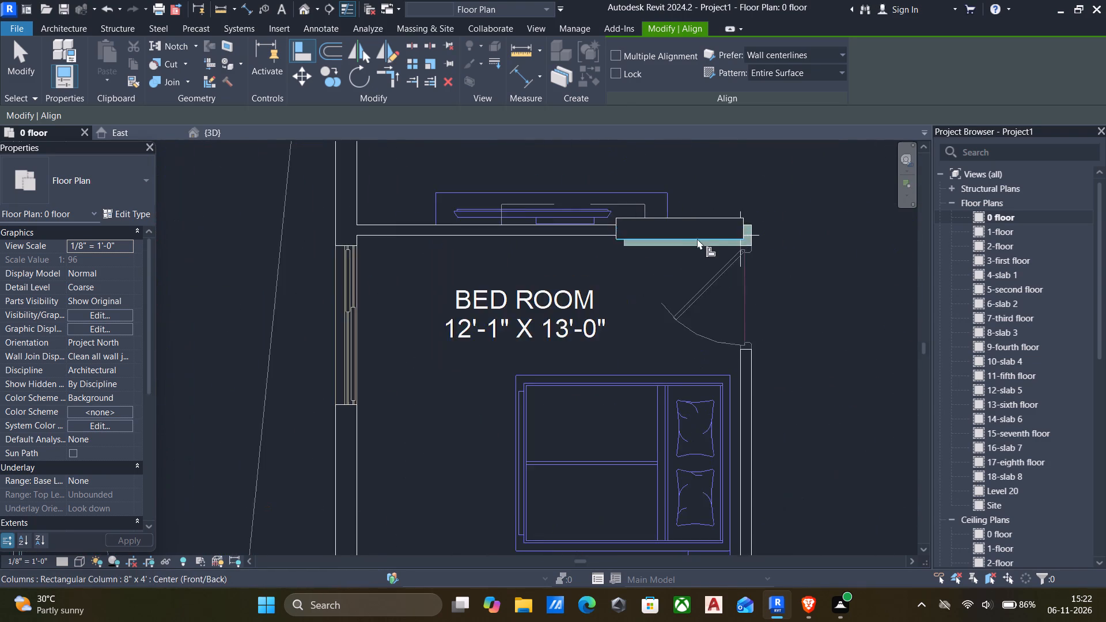
scroll(680, 248, down, 6)
scroll(671, 297, down, 4)
middle_drag(673, 301, 630, 291)
scroll(649, 261, up, 6)
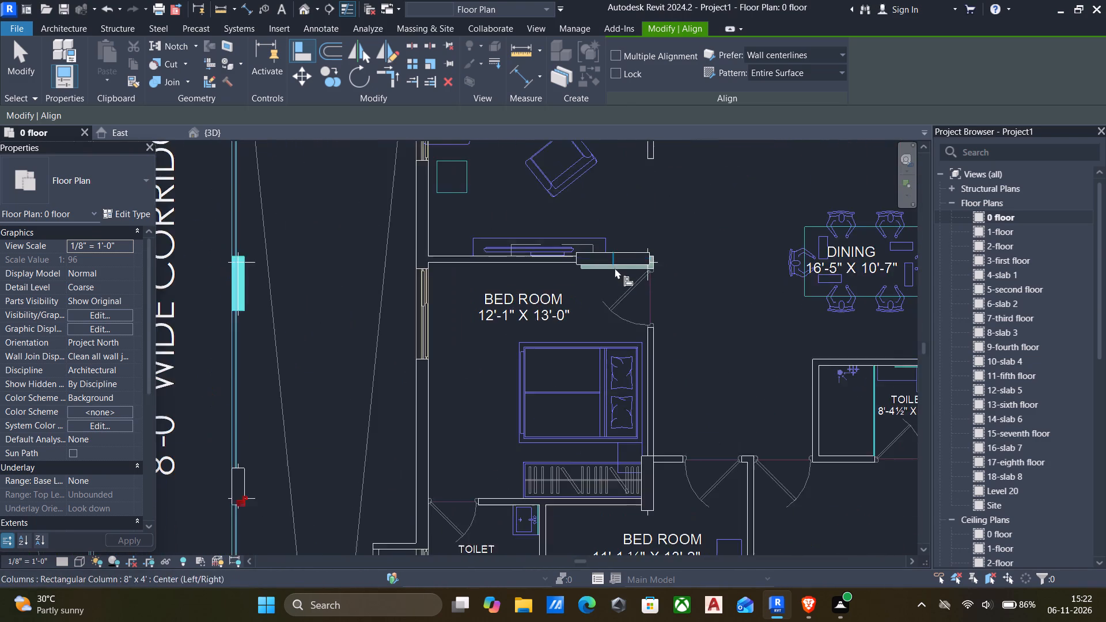
scroll(615, 270, up, 8)
click(637, 267)
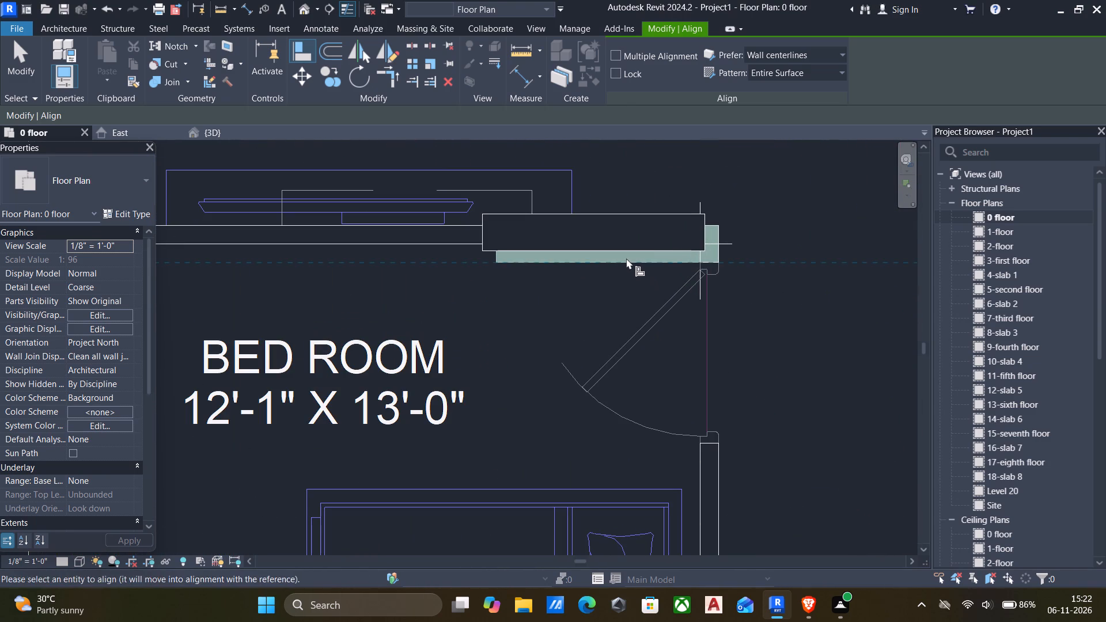
click(617, 253)
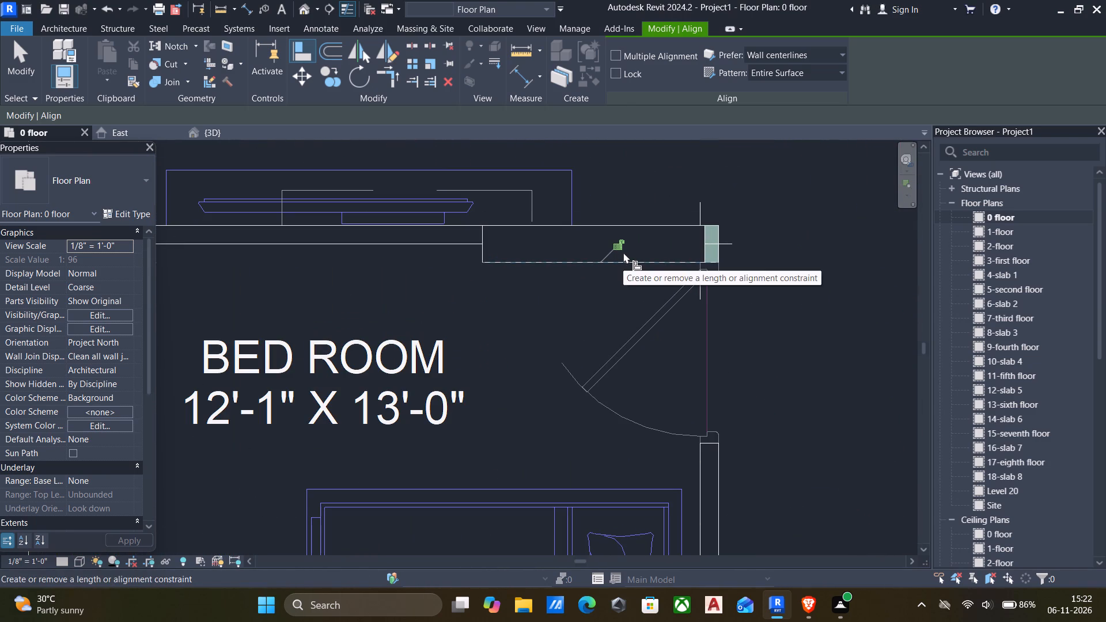
Align the door-side end of the same bedroom column to the pale green mark's matching end.
scroll(702, 241, up, 5)
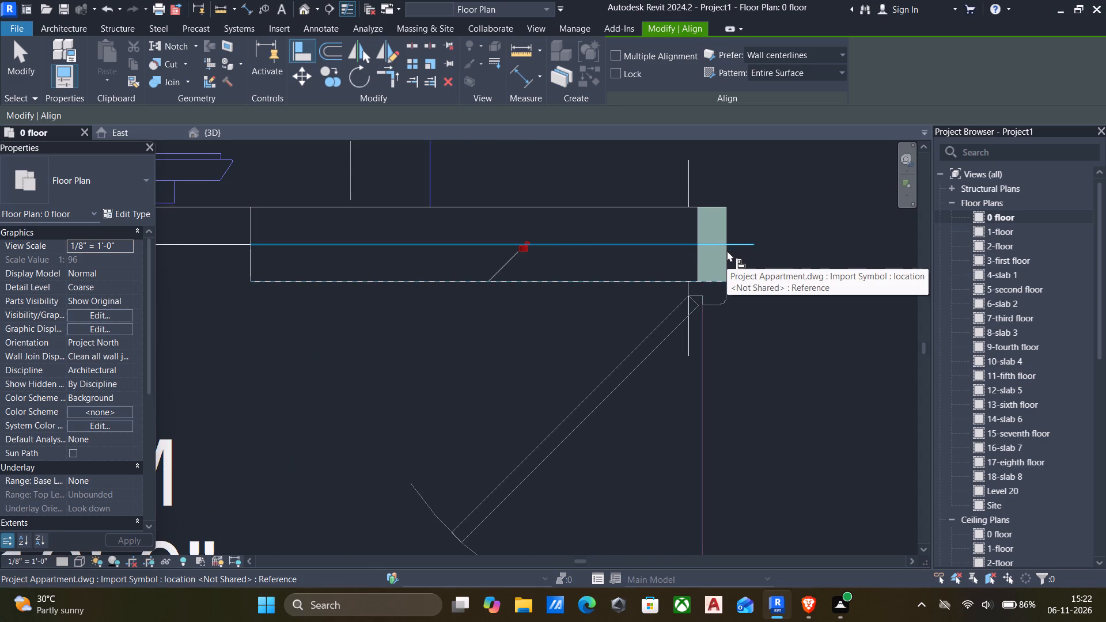
scroll(721, 256, up, 4)
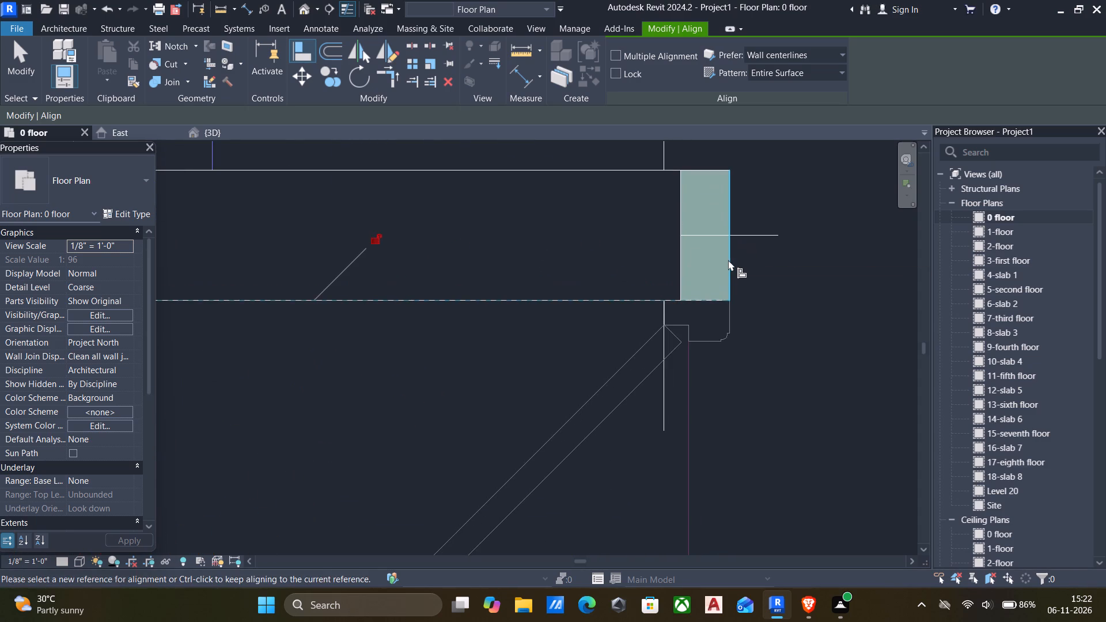
click(728, 260)
click(681, 263)
scroll(680, 263, down, 4)
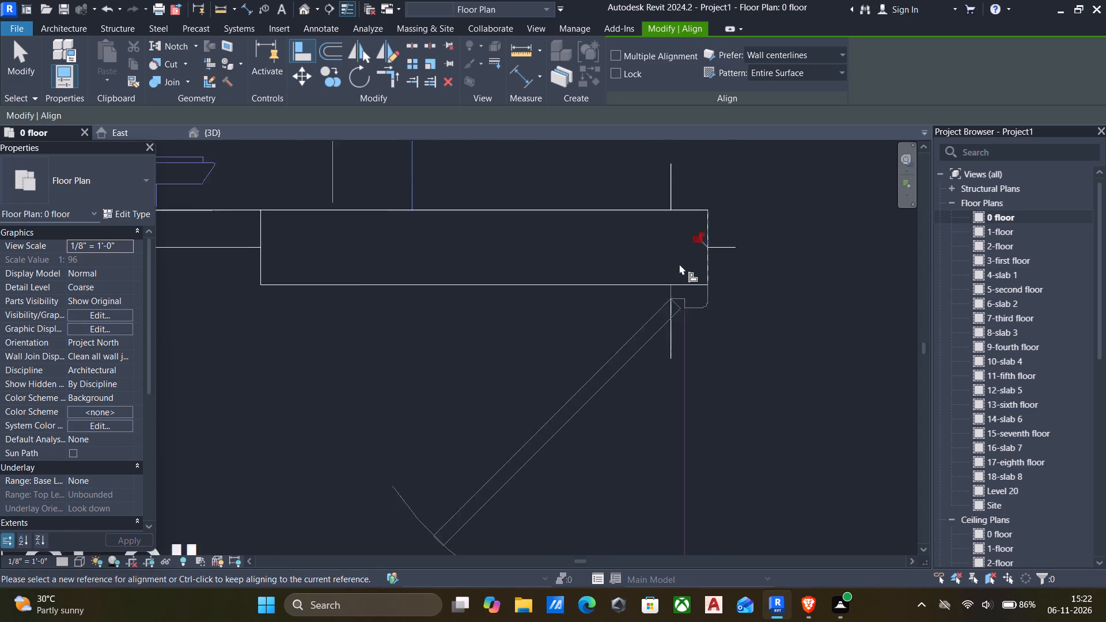
Align the lower long edge of the column on the 8'-4½" x 5'-0" toilet's upper wall to the blue mark's lower edge.
scroll(679, 264, down, 2)
middle_drag(678, 264, 548, 271)
scroll(552, 273, down, 5)
scroll(656, 301, down, 4)
middle_drag(656, 302, 453, 267)
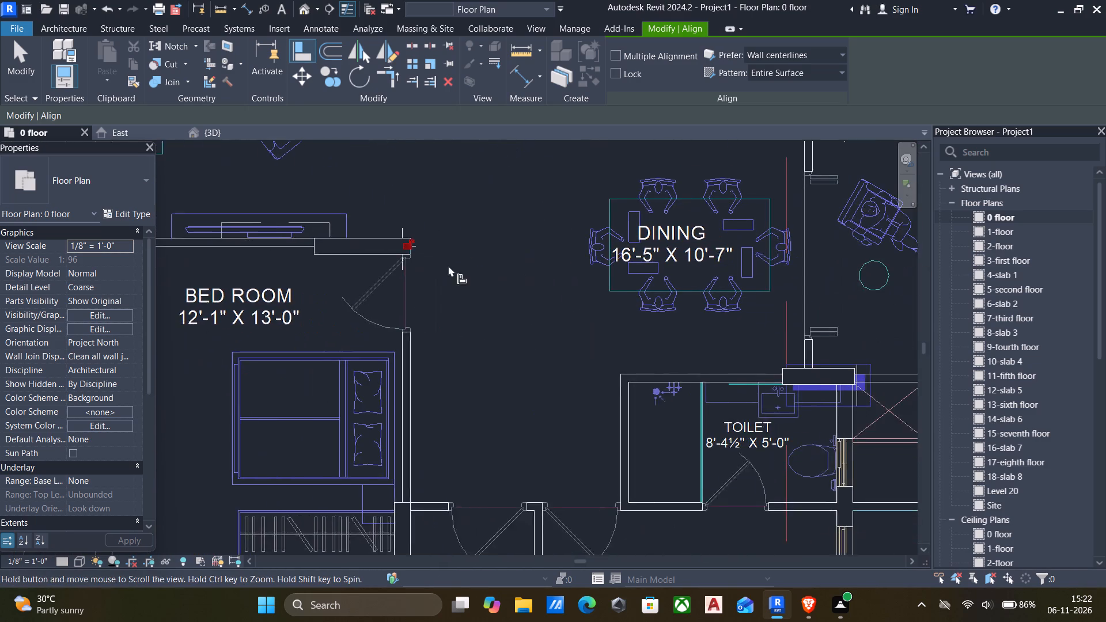
scroll(503, 269, down, 4)
middle_drag(621, 292, 556, 253)
scroll(601, 285, up, 7)
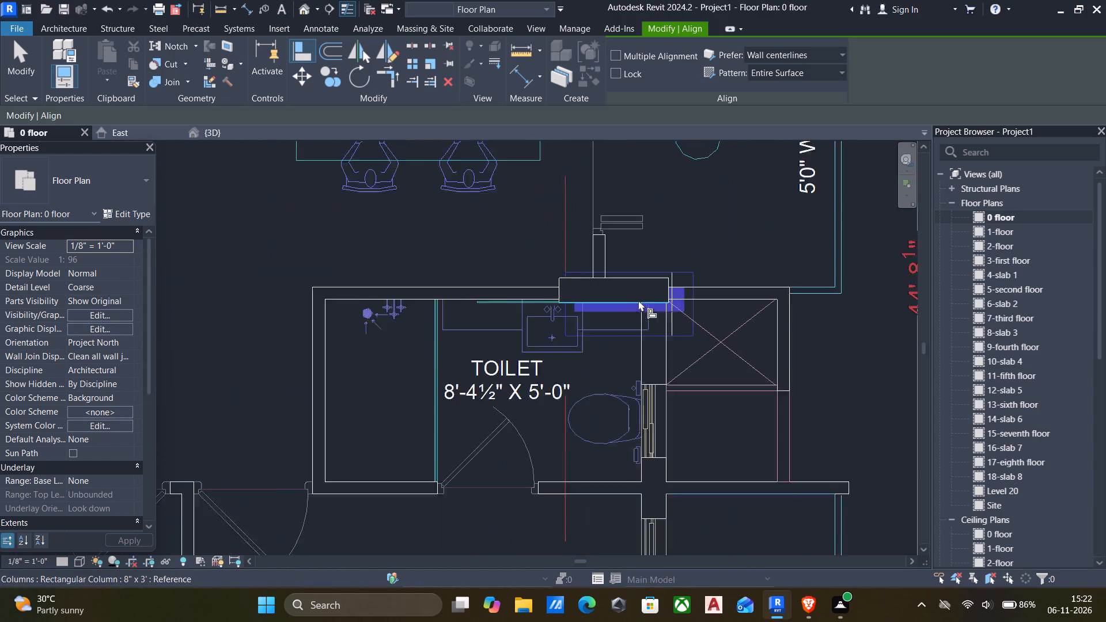
scroll(638, 300, up, 6)
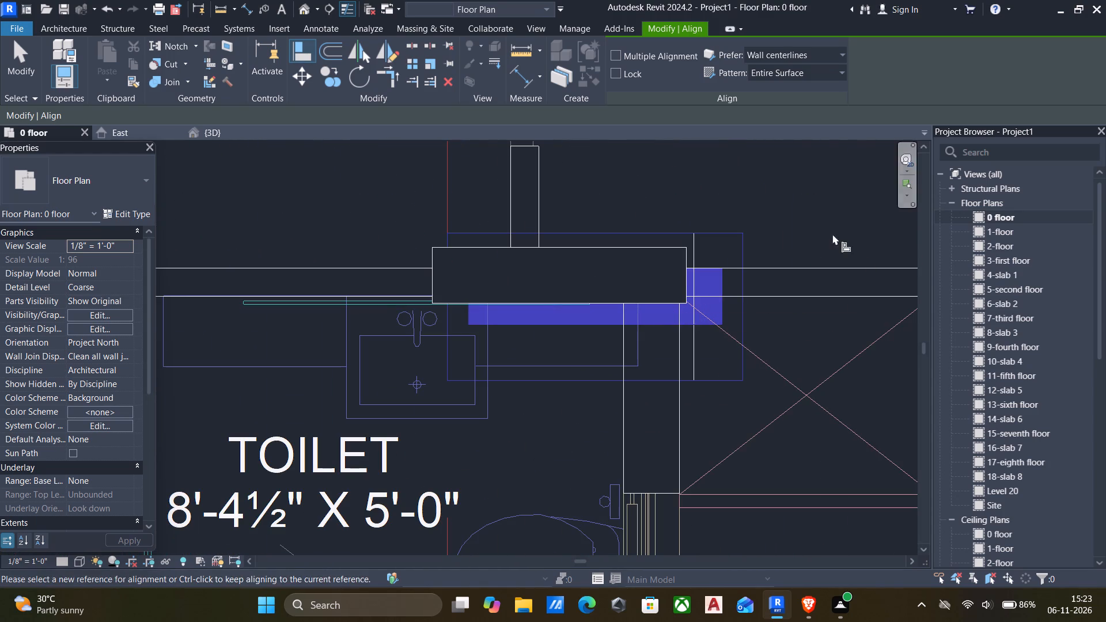
scroll(672, 304, up, 7)
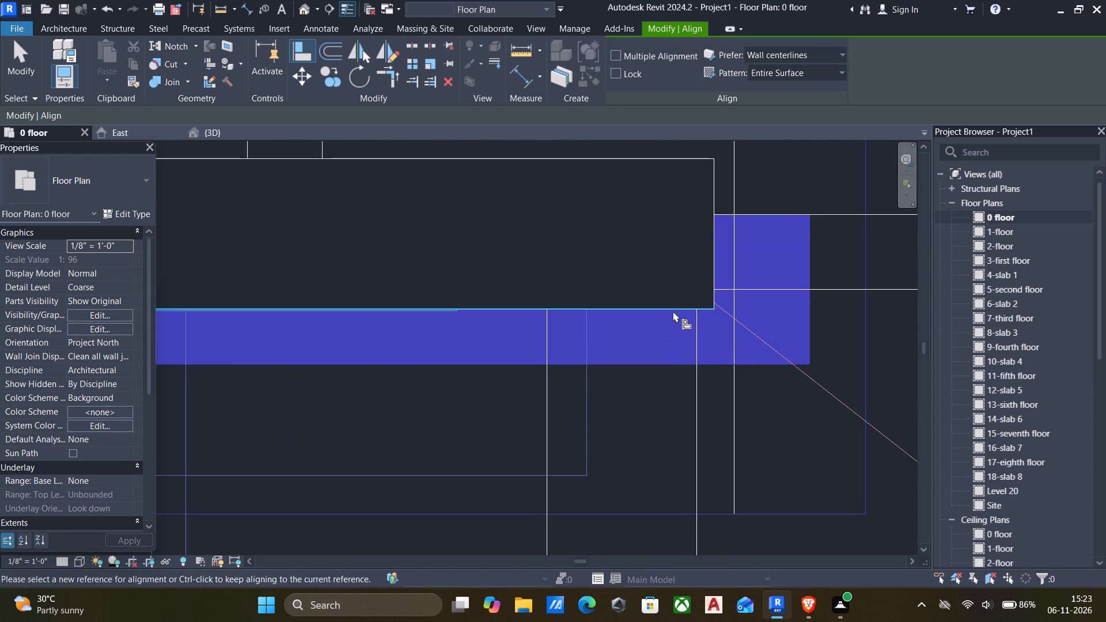
click(671, 308)
click(663, 363)
scroll(672, 360, down, 4)
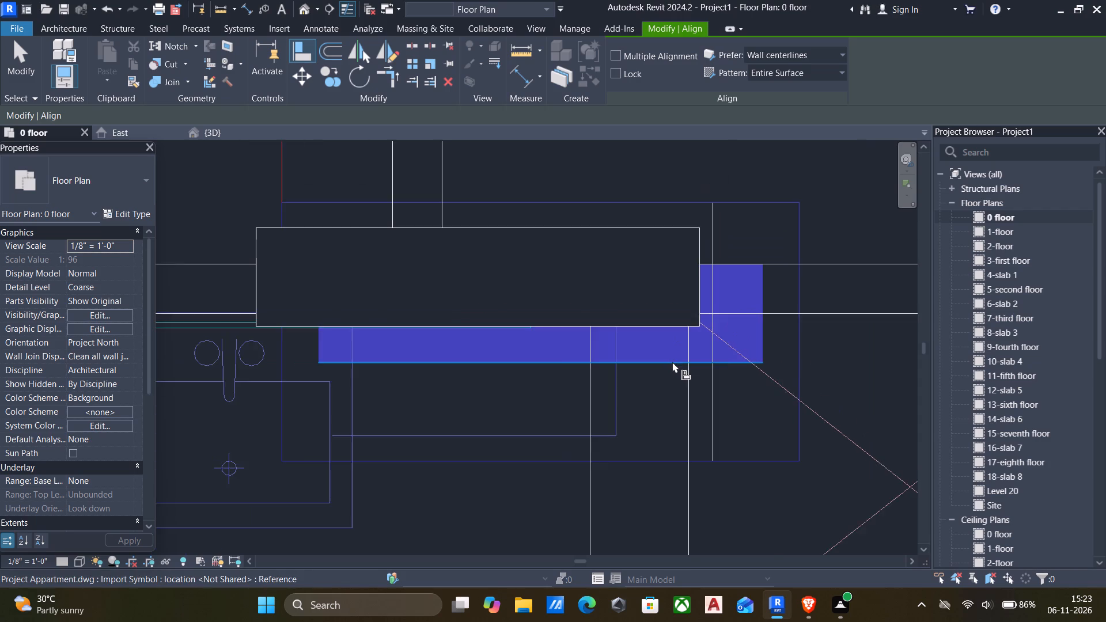
click(675, 365)
click(657, 330)
Align the shaft-side end of the same toilet column to the blue mark's matching end.
scroll(748, 335, up, 2)
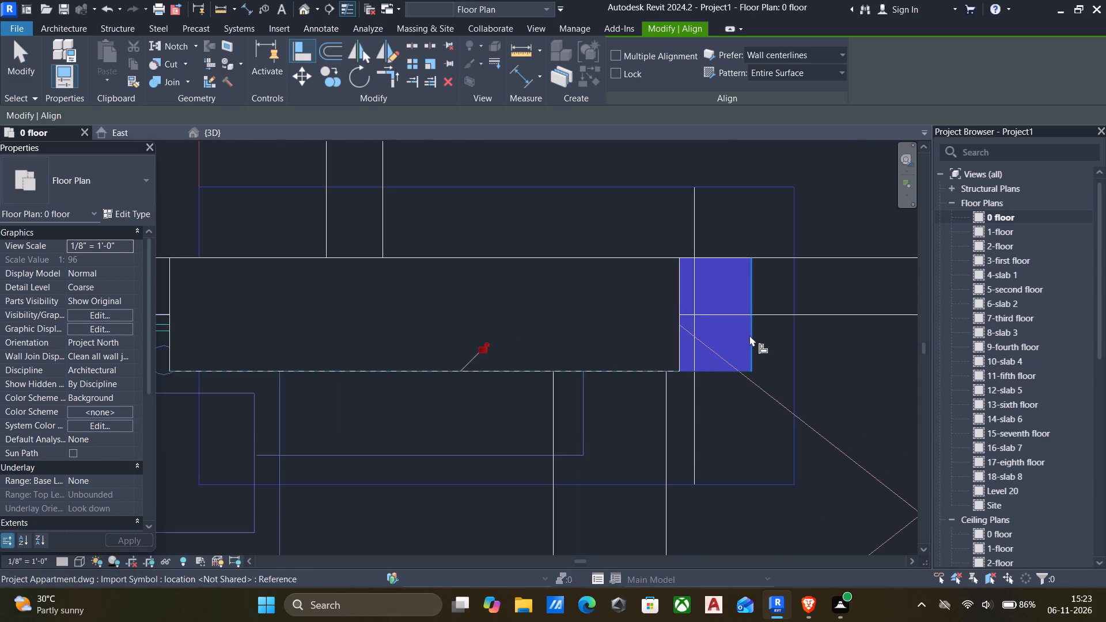
click(752, 335)
click(681, 326)
scroll(690, 331, down, 6)
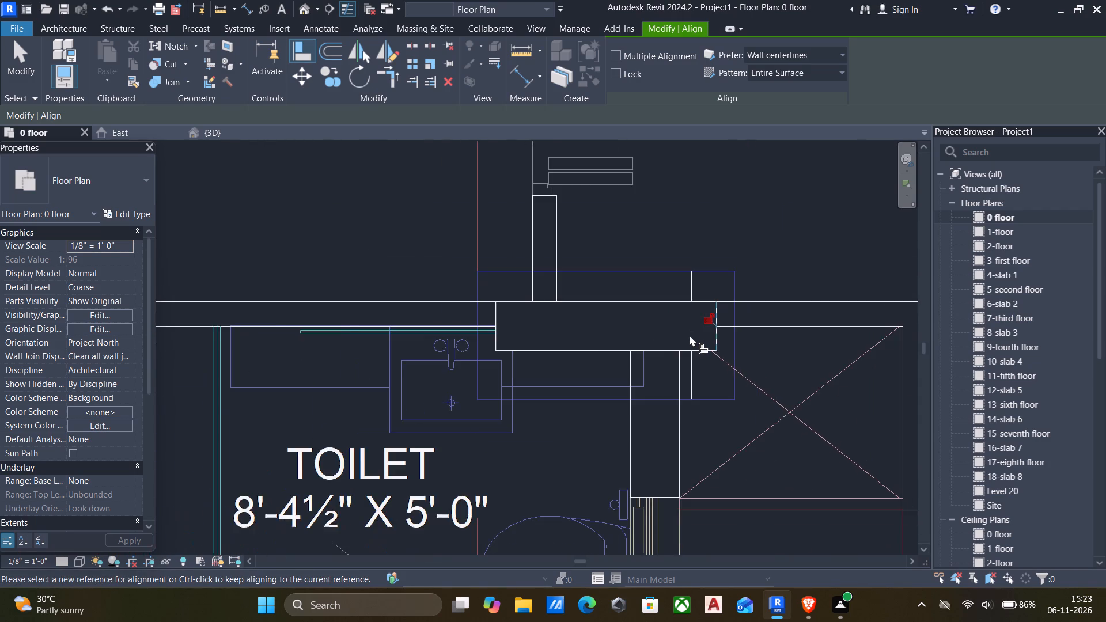
Align the lower long edge of flat 4's kitchen corner column beside the balcony to the lavender mark's lower edge.
scroll(690, 335, down, 10)
middle_drag(707, 343, 636, 325)
scroll(695, 333, down, 3)
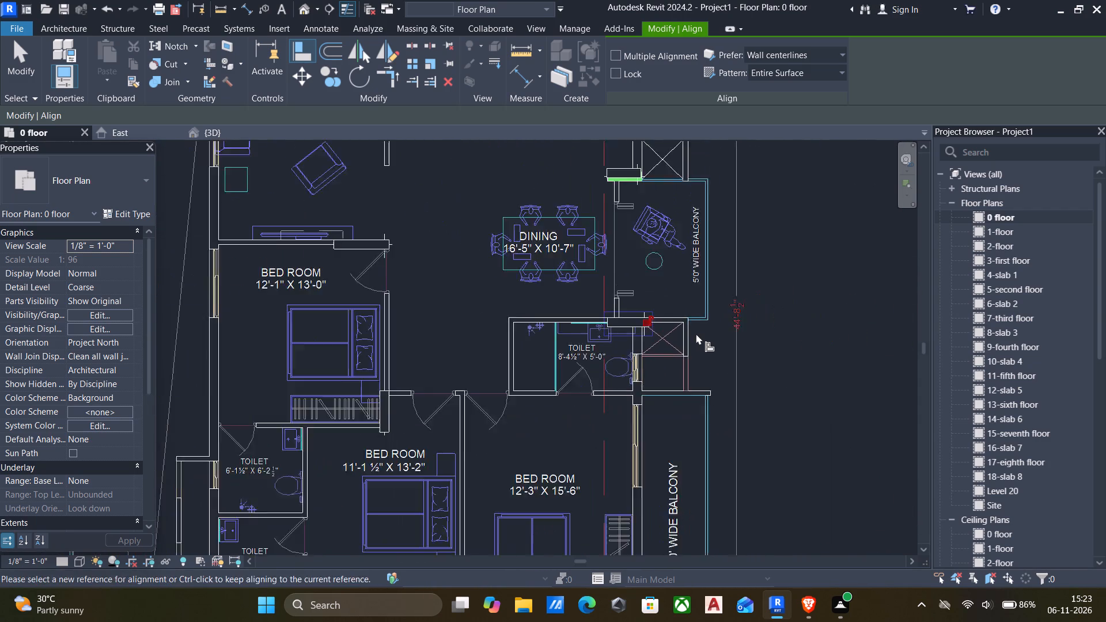
scroll(696, 333, down, 11)
middle_drag(735, 346, 711, 320)
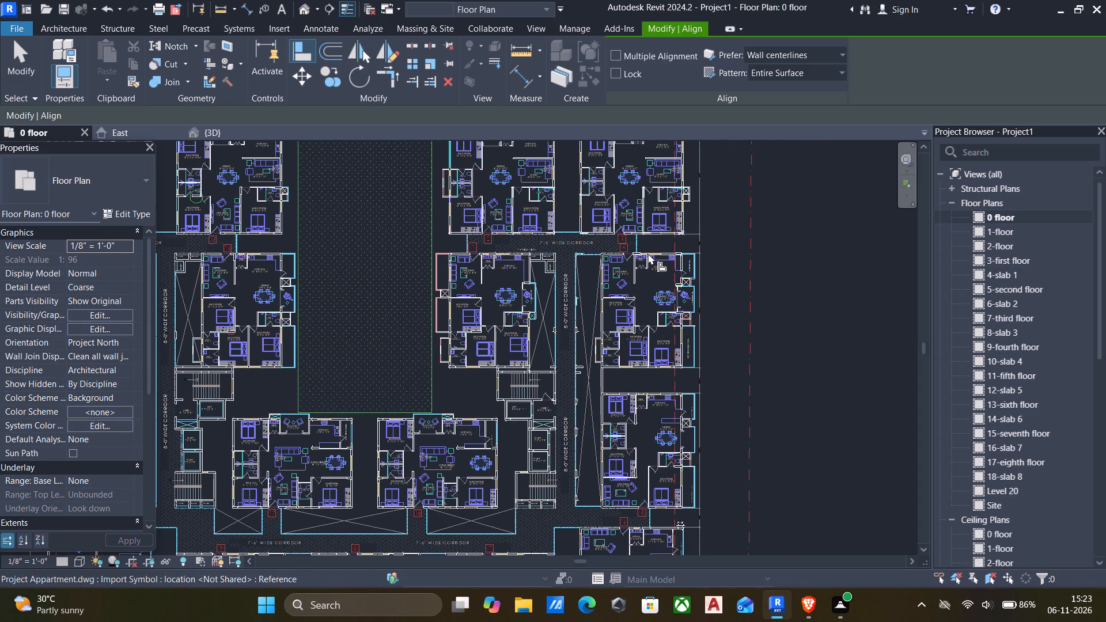
scroll(648, 253, up, 4)
scroll(699, 265, up, 14)
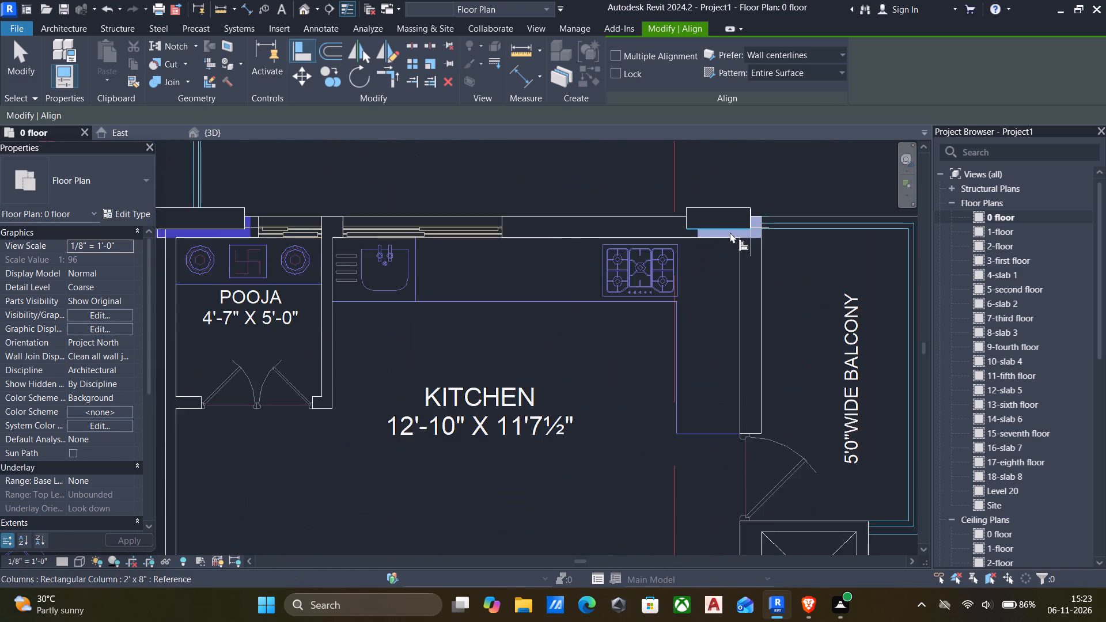
scroll(730, 232, up, 9)
click(772, 249)
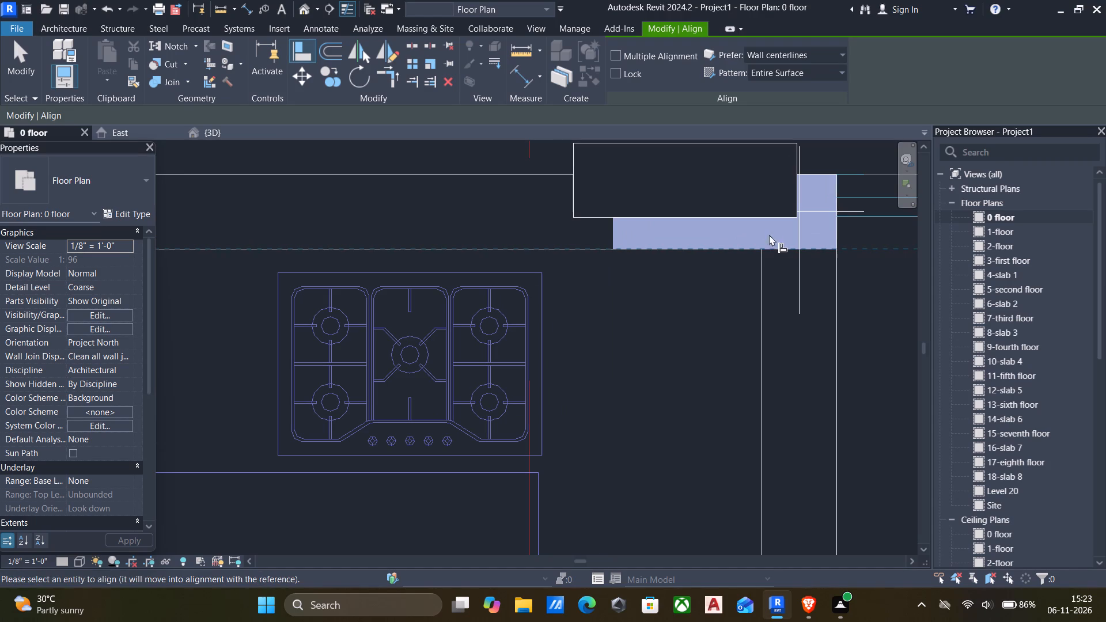
click(756, 221)
Align the balcony-side end of the same kitchen corner column to the lavender mark's matching end.
scroll(675, 221, up, 3)
scroll(822, 244, down, 5)
middle_drag(877, 254, 827, 270)
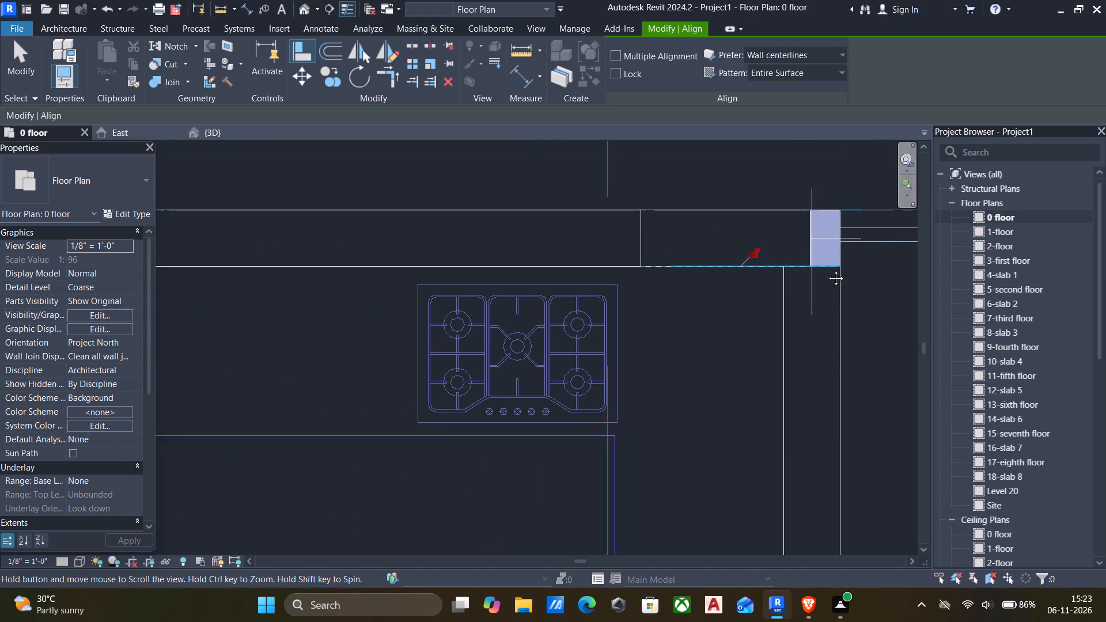
middle_drag(827, 270, 771, 279)
scroll(774, 277, up, 5)
click(762, 263)
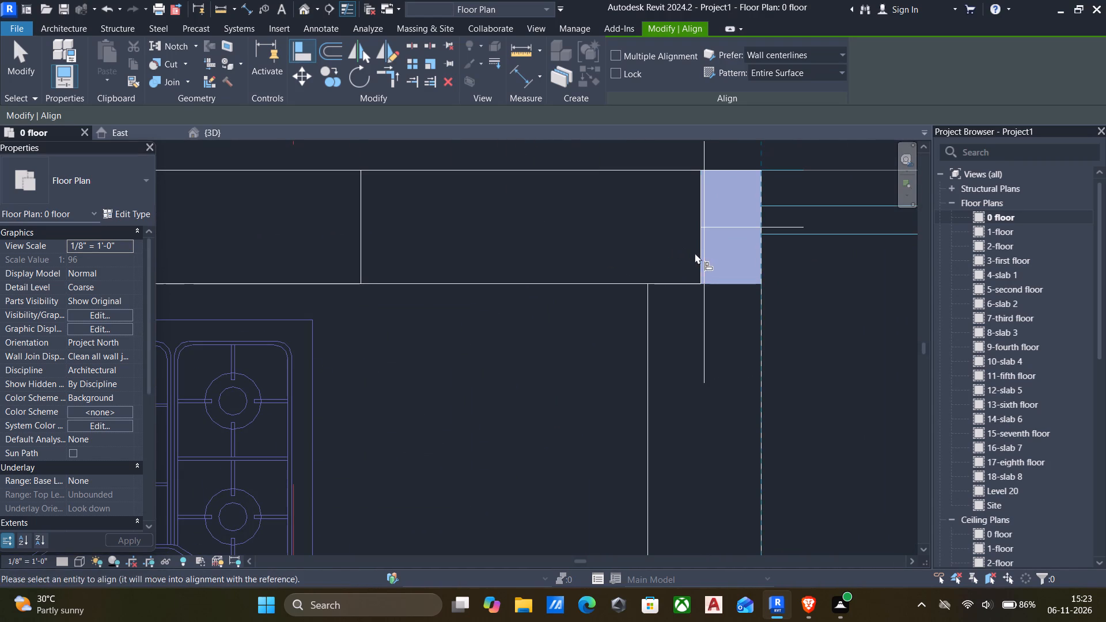
click(698, 255)
Align the lower long edge of the column above flat 4's pooja room to the blue mark's lower edge.
scroll(698, 255, down, 17)
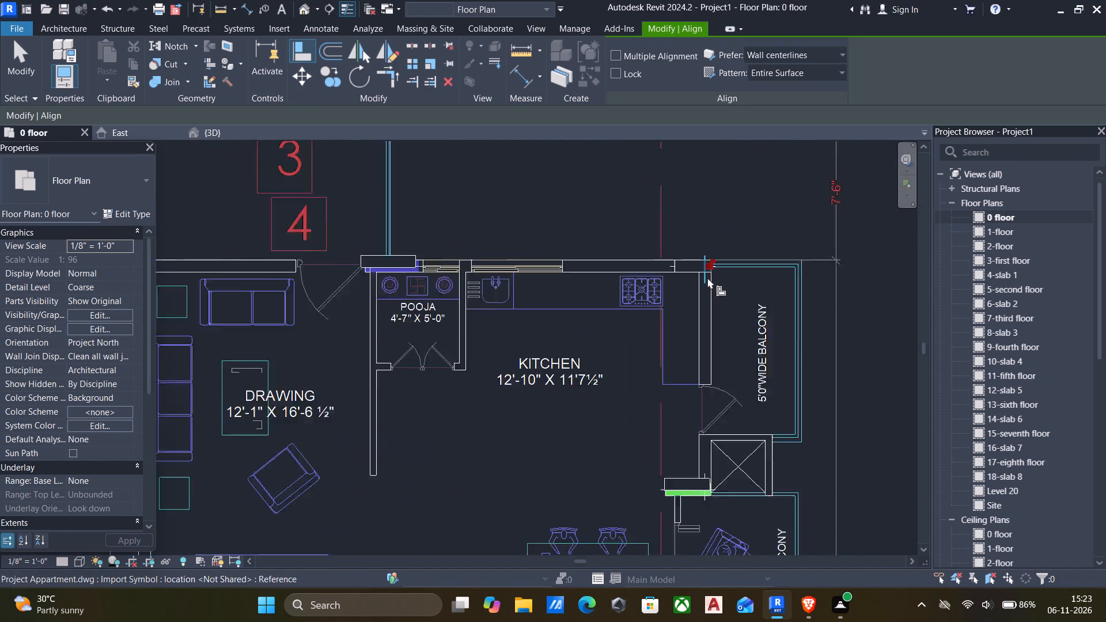
scroll(669, 289, down, 3)
middle_drag(601, 283, 759, 280)
scroll(588, 260, up, 4)
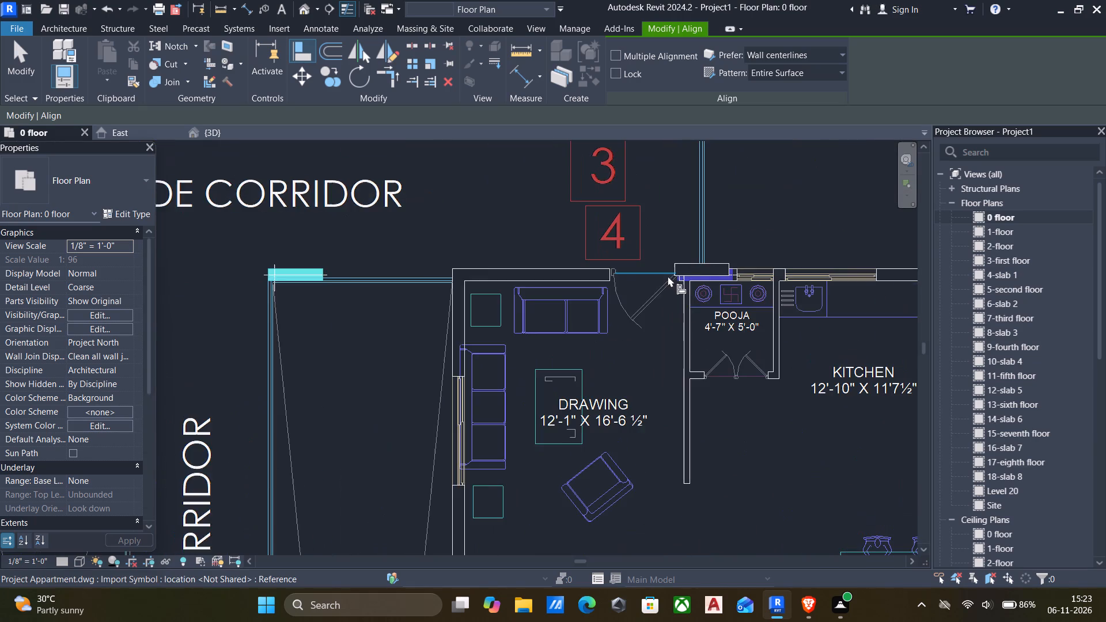
scroll(718, 281, up, 11)
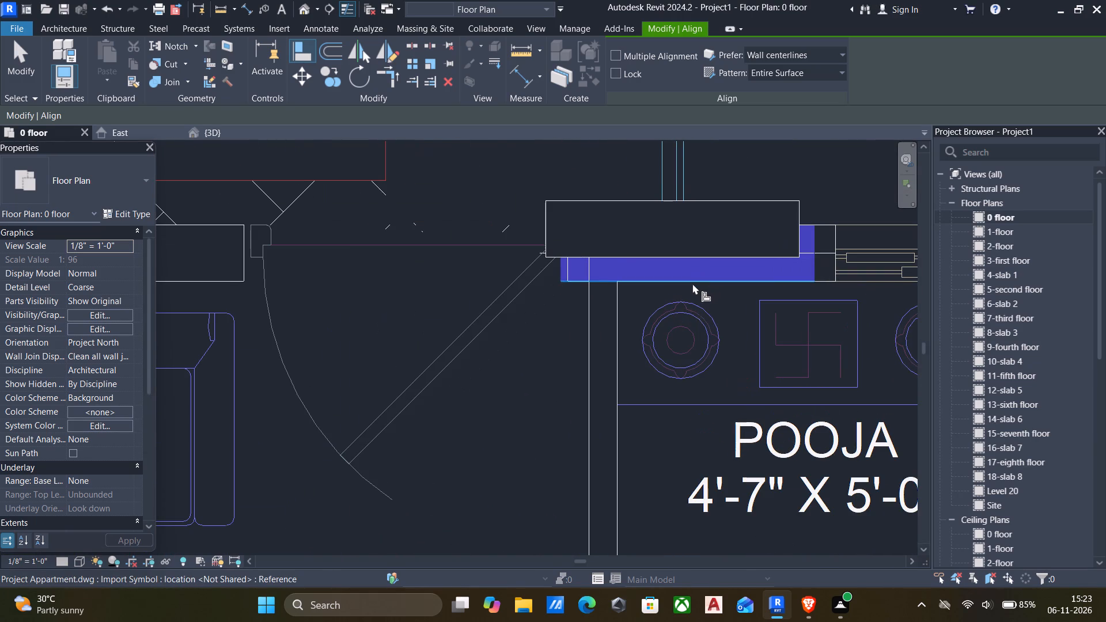
click(692, 283)
click(693, 260)
Align the window-side end of the same pooja column to the blue mark's matching end.
scroll(818, 273, up, 3)
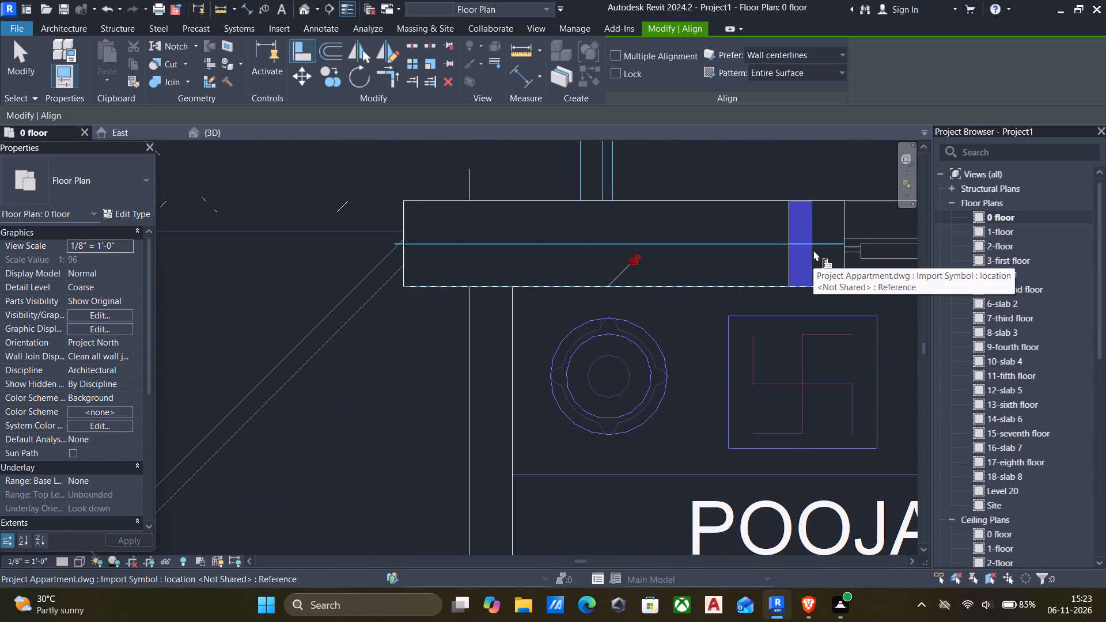
scroll(817, 256, up, 3)
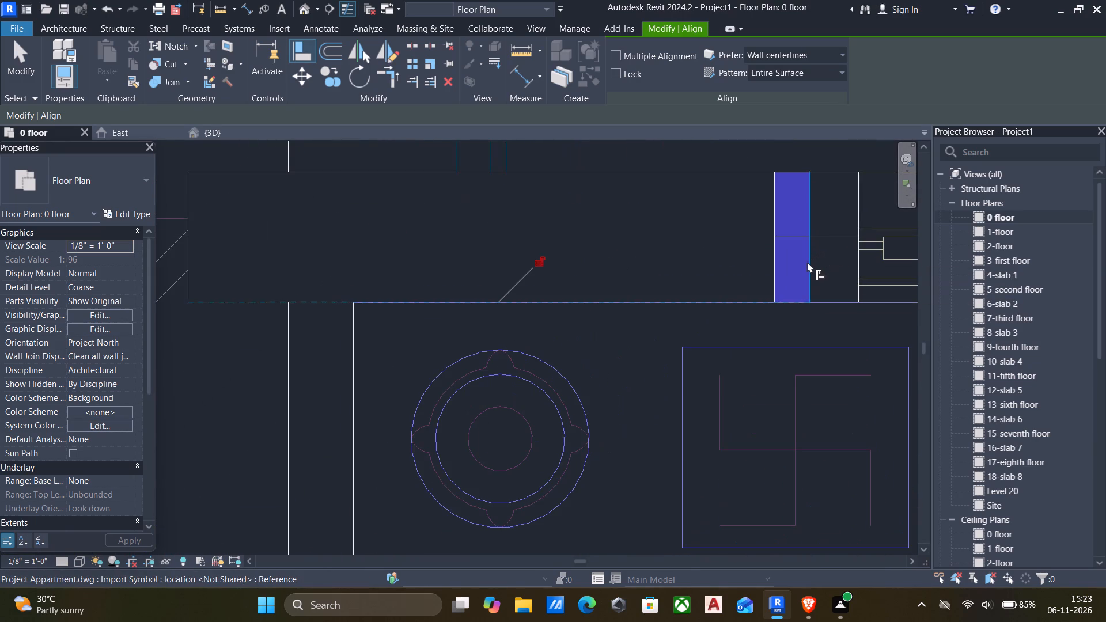
click(807, 261)
click(772, 259)
Review the plan around flat 4 for columns that are still off their coloured marks.
scroll(772, 259, down, 3)
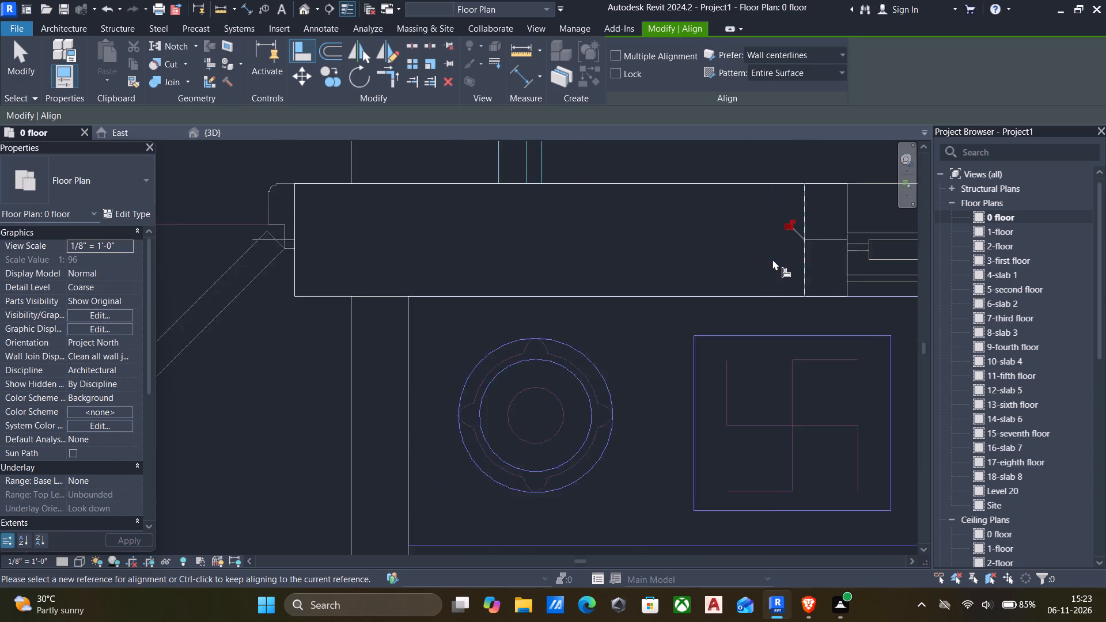
scroll(772, 259, down, 13)
scroll(565, 275, down, 4)
middle_drag(569, 275, 620, 282)
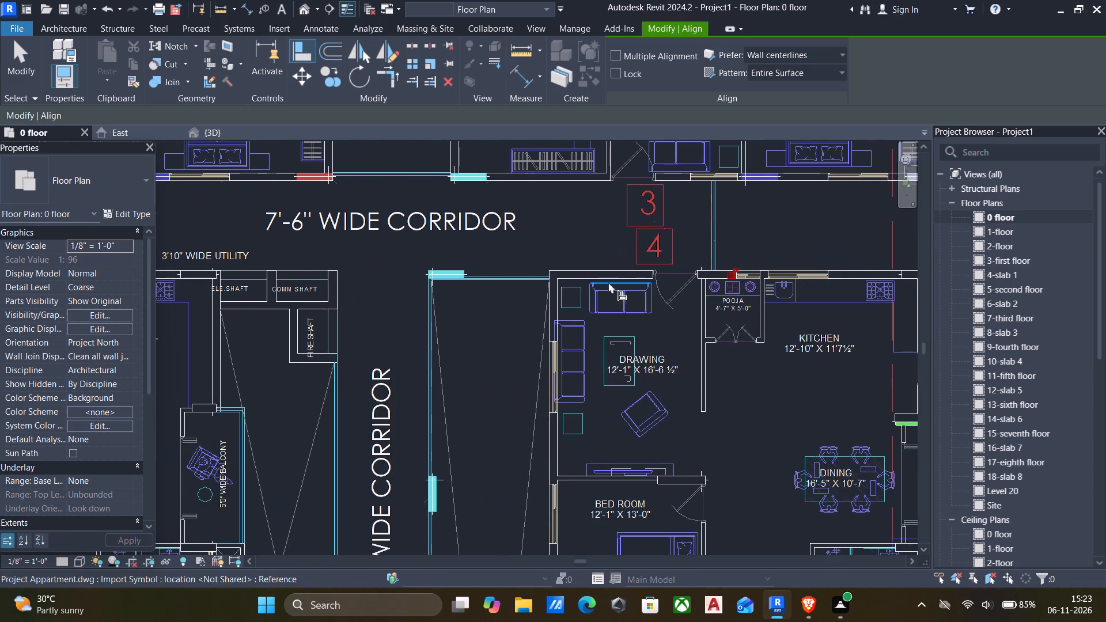
scroll(641, 295, down, 5)
middle_drag(658, 295, 505, 271)
scroll(633, 299, down, 3)
middle_click(637, 301)
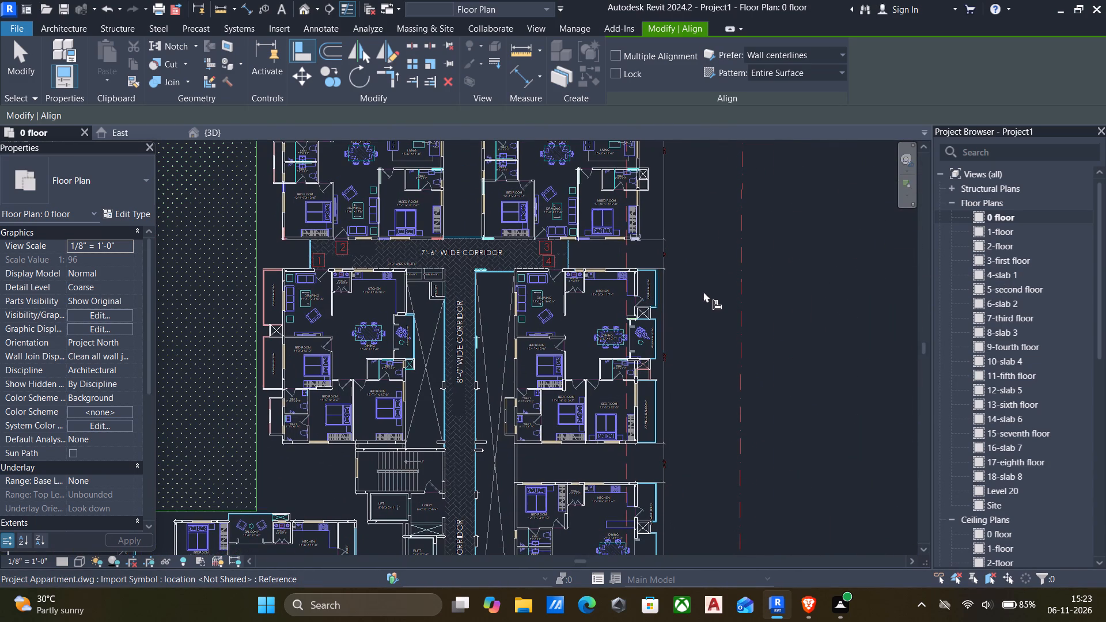
scroll(623, 278, down, 5)
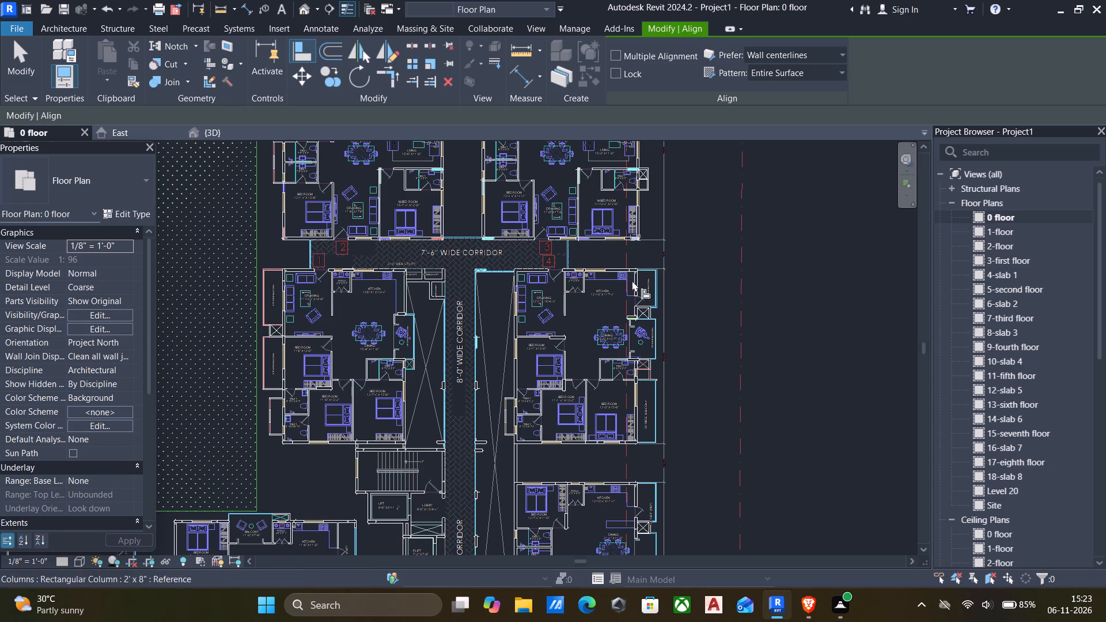
middle_drag(632, 280, 654, 272)
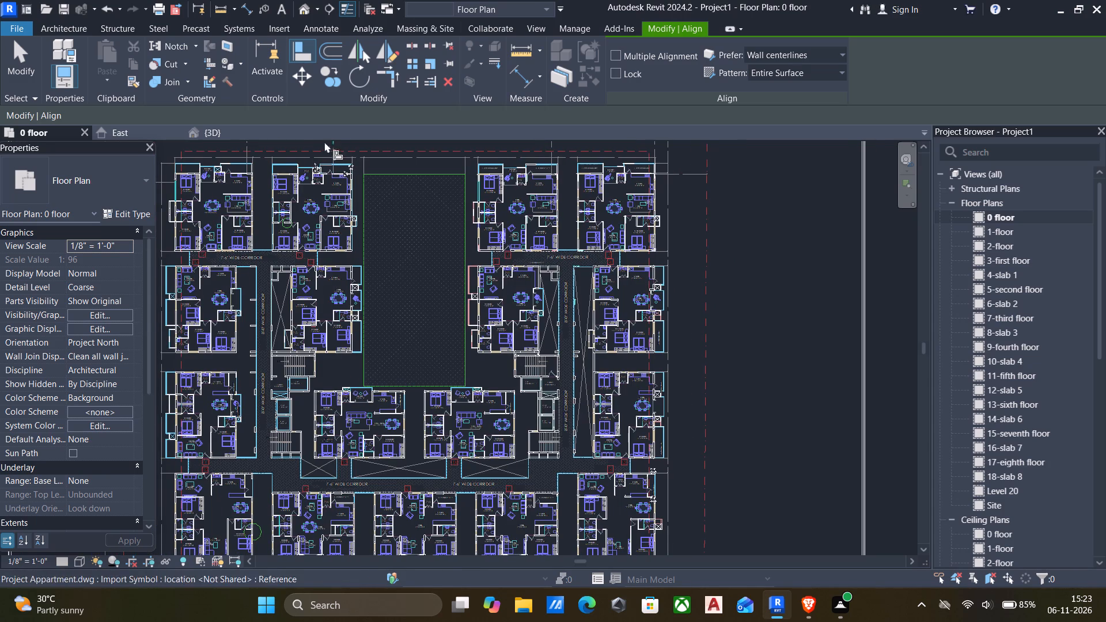
key(Escape)
scroll(485, 284, up, 3)
key(Escape)
scroll(601, 295, up, 5)
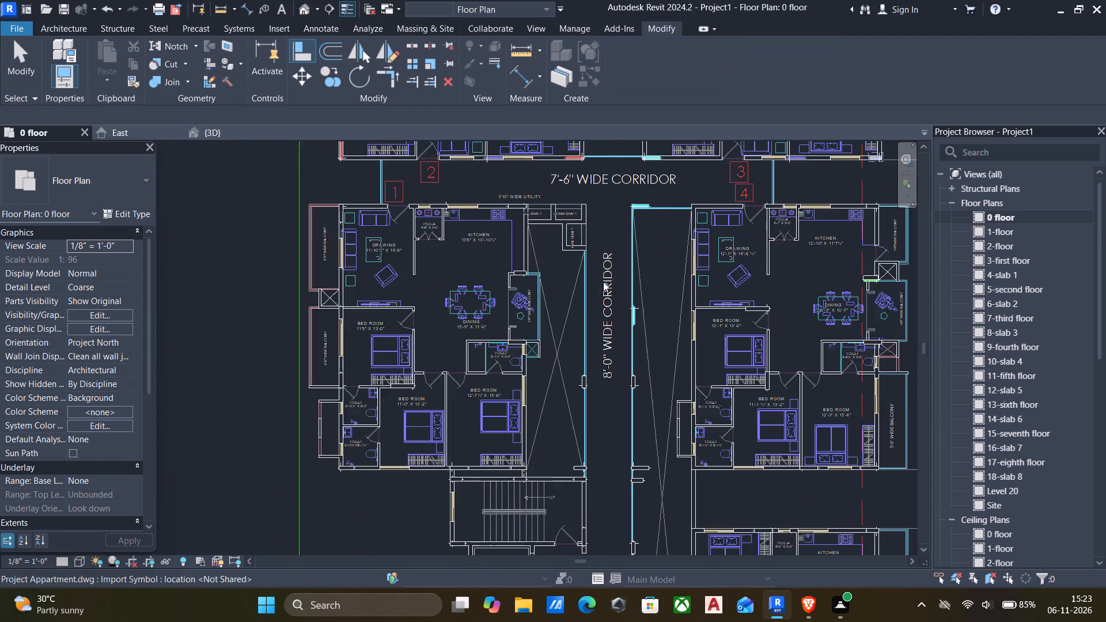
scroll(641, 258, up, 2)
scroll(656, 245, down, 4)
middle_drag(656, 245, 491, 257)
scroll(683, 253, up, 3)
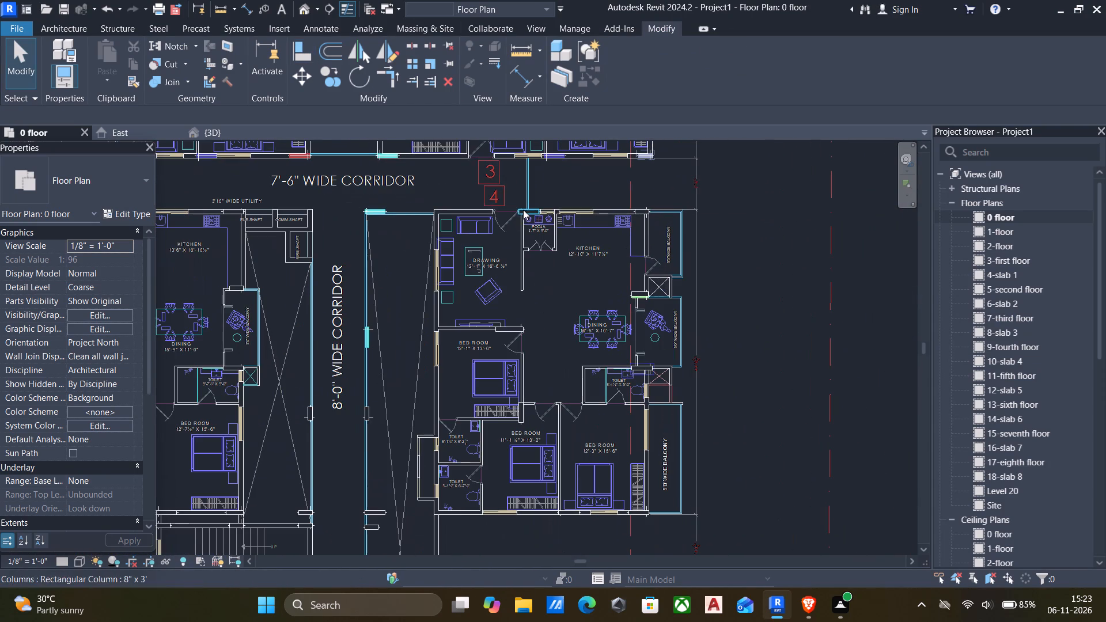
scroll(510, 217, up, 4)
scroll(571, 208, up, 3)
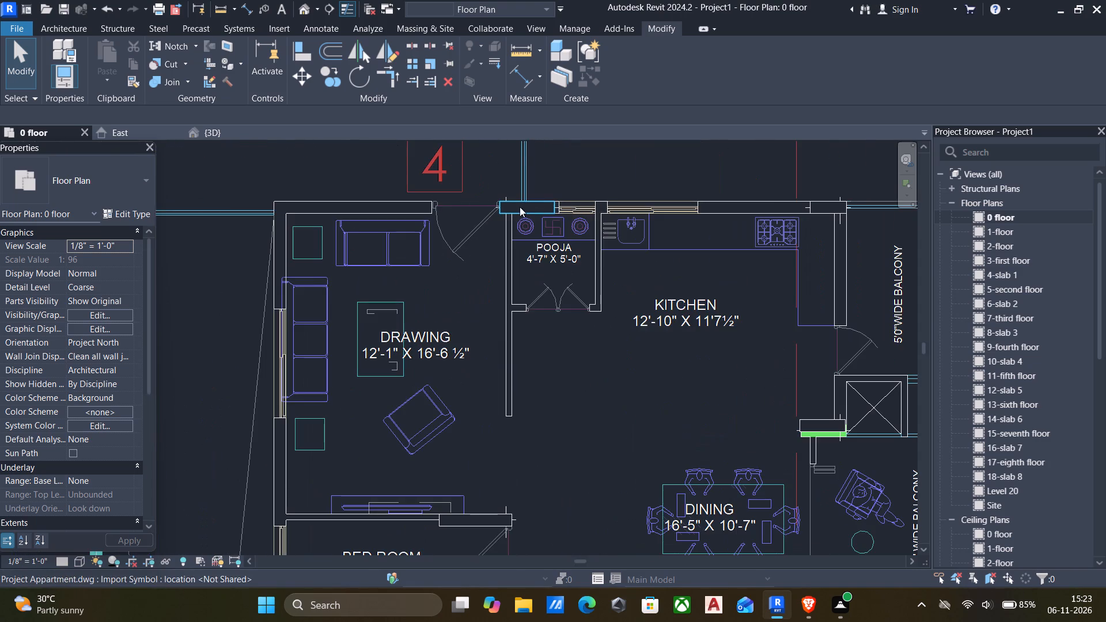
scroll(509, 212, down, 2)
scroll(389, 238, down, 5)
middle_drag(431, 259, 433, 232)
Align the lower long edge of the column between the dining-side balcony and the shaft to the green mark's lower edge.
key(a)
key(l)
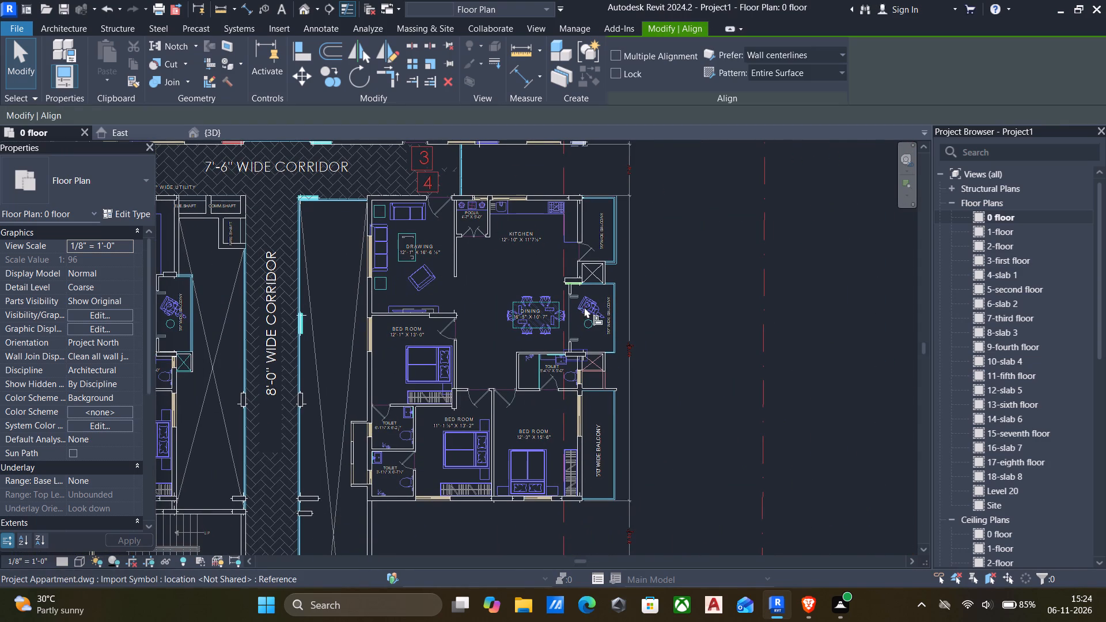
scroll(562, 295, up, 9)
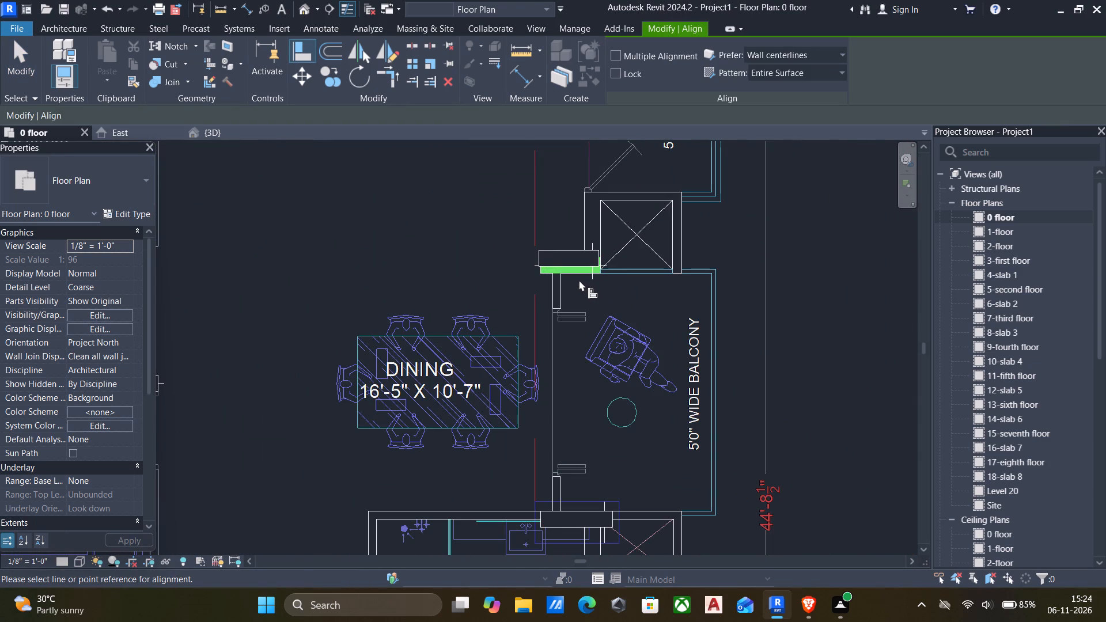
scroll(577, 279, up, 3)
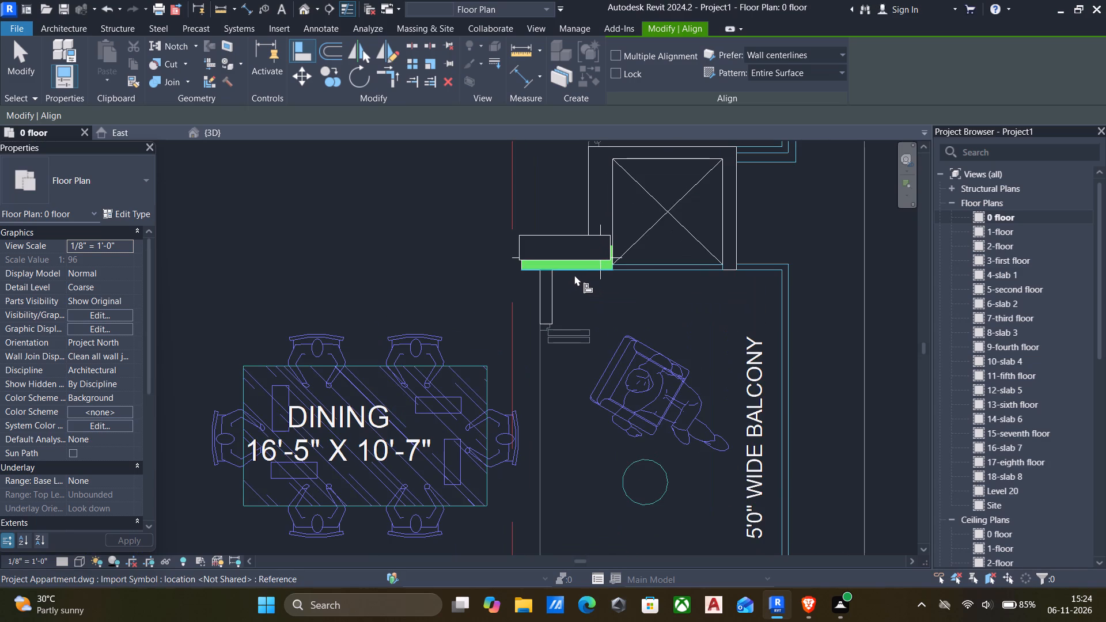
scroll(574, 275, up, 4)
click(575, 268)
click(567, 253)
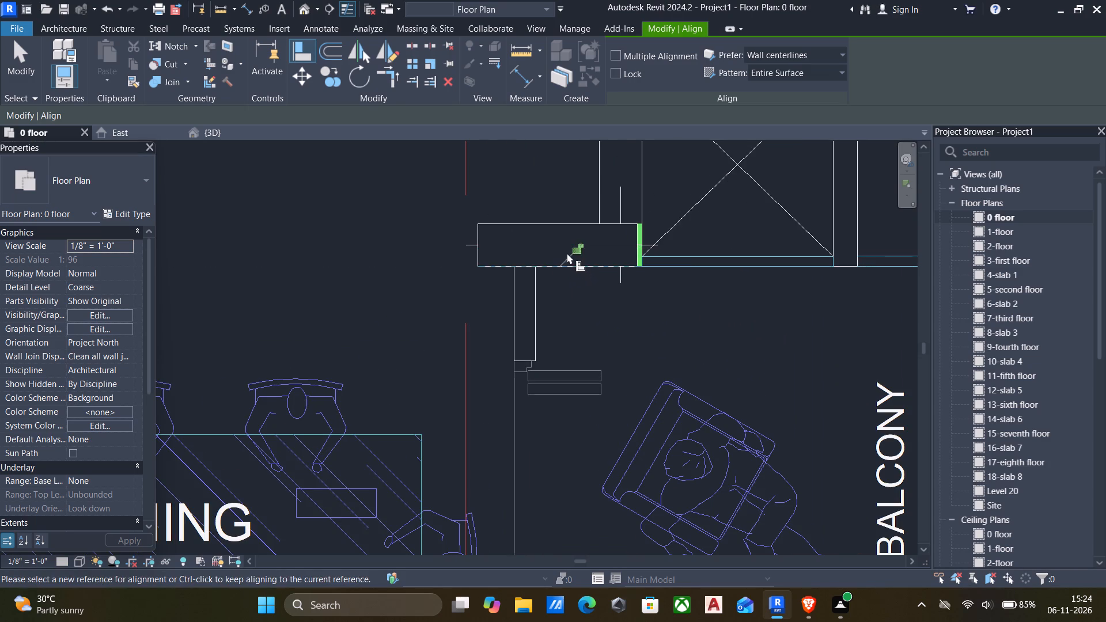
Align the shaft-side end of the same dining balcony column to the green mark's matching end.
scroll(572, 260, down, 4)
scroll(622, 261, up, 13)
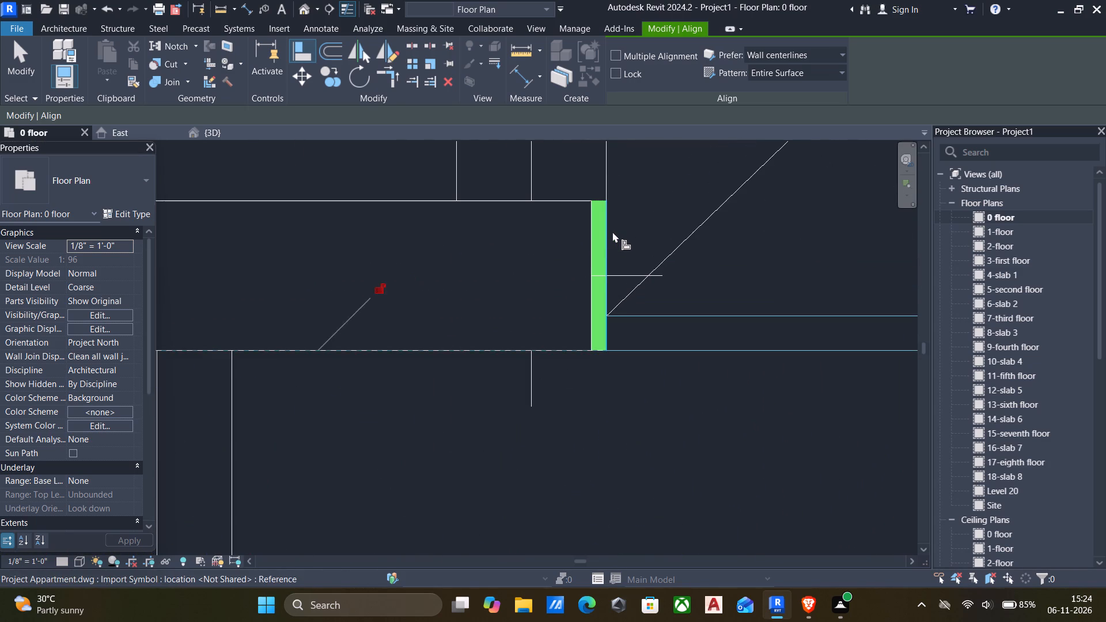
click(612, 232)
click(590, 231)
Examine flat 4's bedrooms, toilets and the adjoining 8'-0" wide corridor for columns still missing or misaligned.
scroll(590, 237, down, 5)
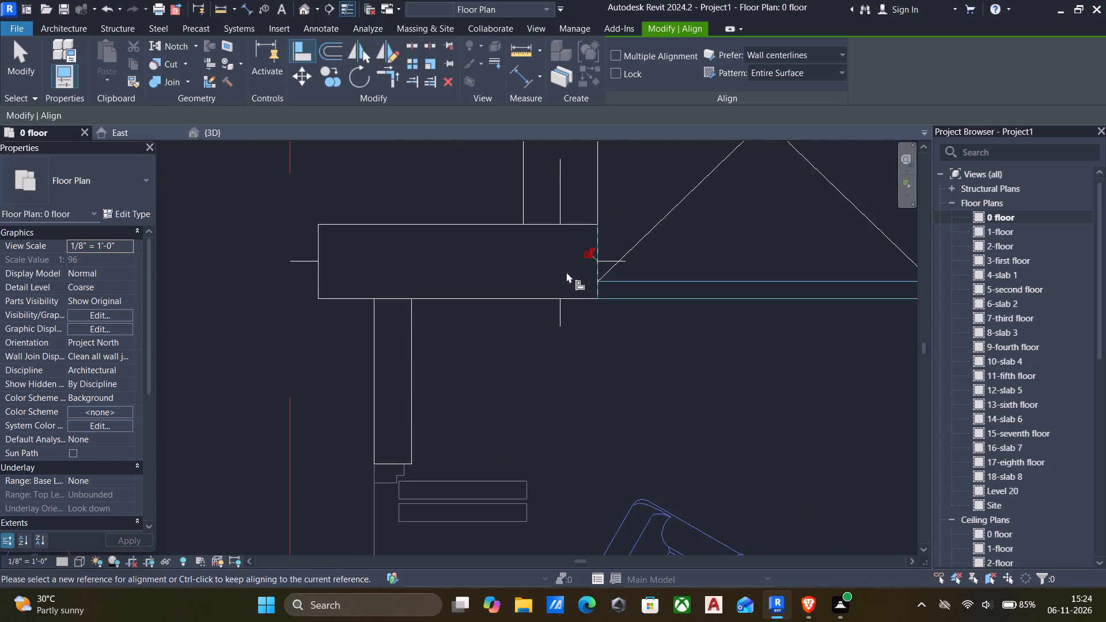
scroll(569, 281, down, 12)
middle_drag(563, 294, 574, 265)
scroll(556, 309, down, 3)
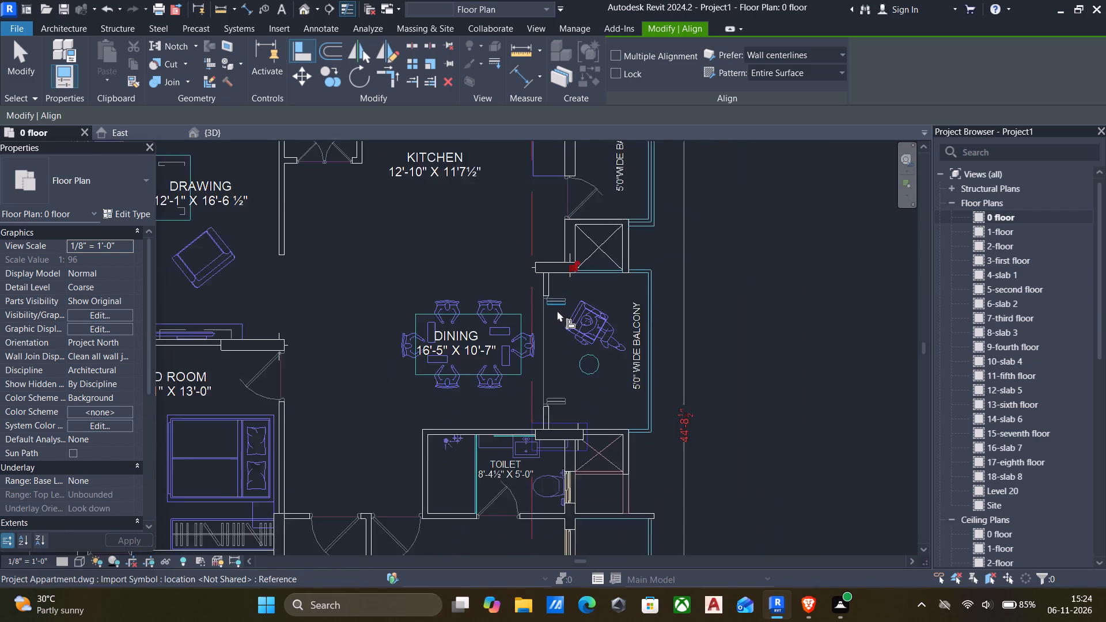
middle_drag(557, 310, 562, 263)
scroll(561, 262, down, 1)
middle_drag(549, 303, 550, 263)
middle_drag(550, 340, 564, 307)
middle_drag(516, 356, 517, 354)
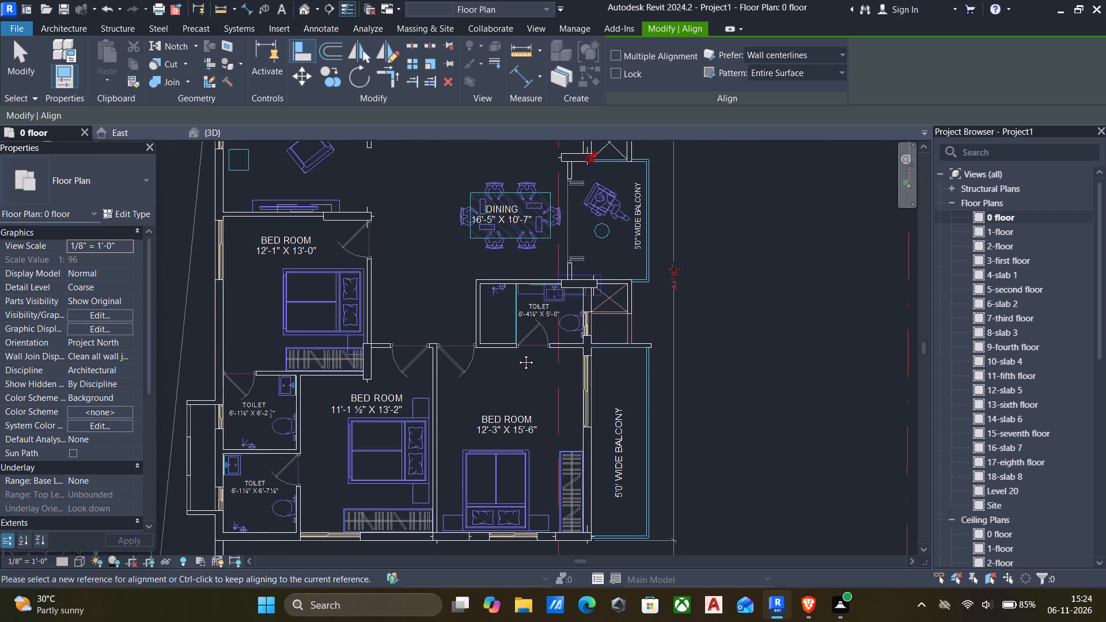
middle_drag(517, 354, 541, 298)
middle_drag(450, 333, 498, 318)
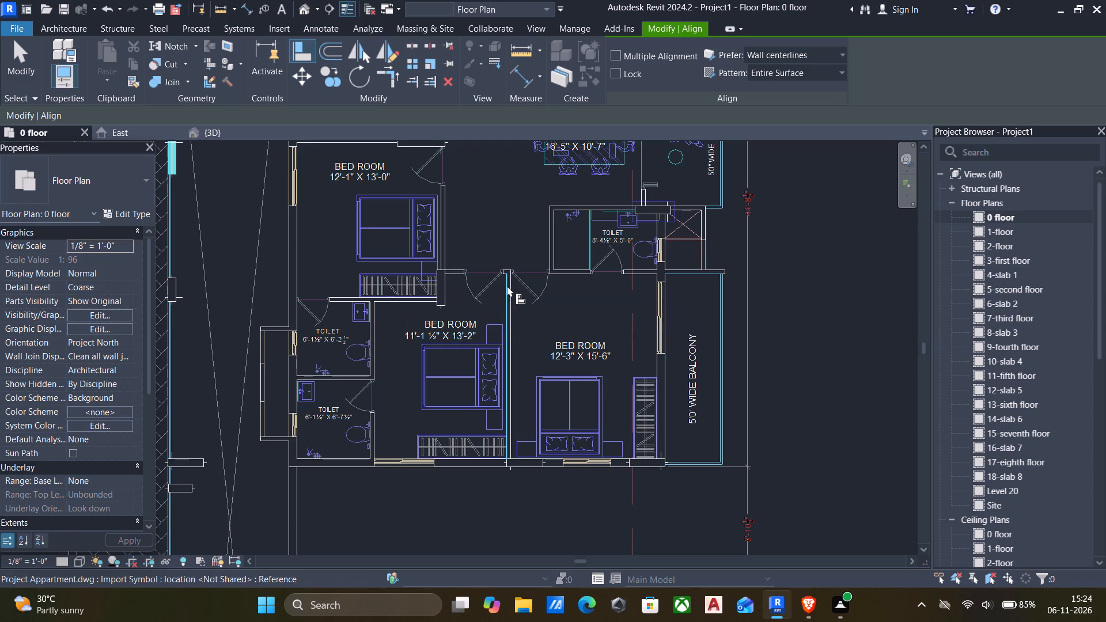
scroll(478, 366, down, 1)
middle_drag(478, 366, 571, 371)
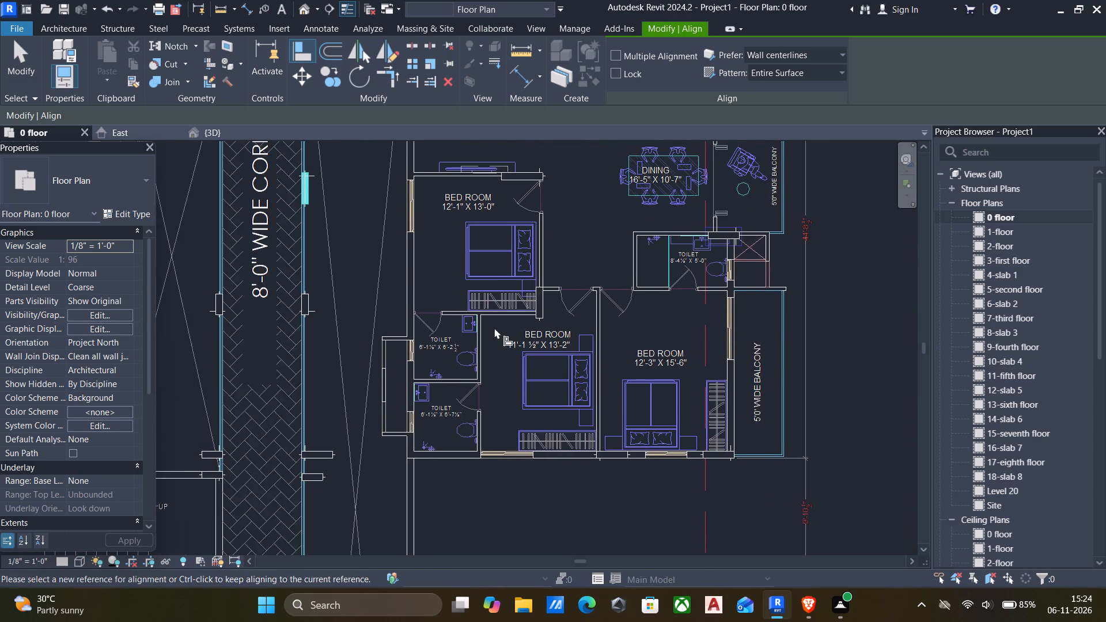
scroll(494, 328, down, 1)
middle_drag(494, 328, 552, 358)
scroll(448, 206, down, 1)
middle_drag(449, 207, 469, 268)
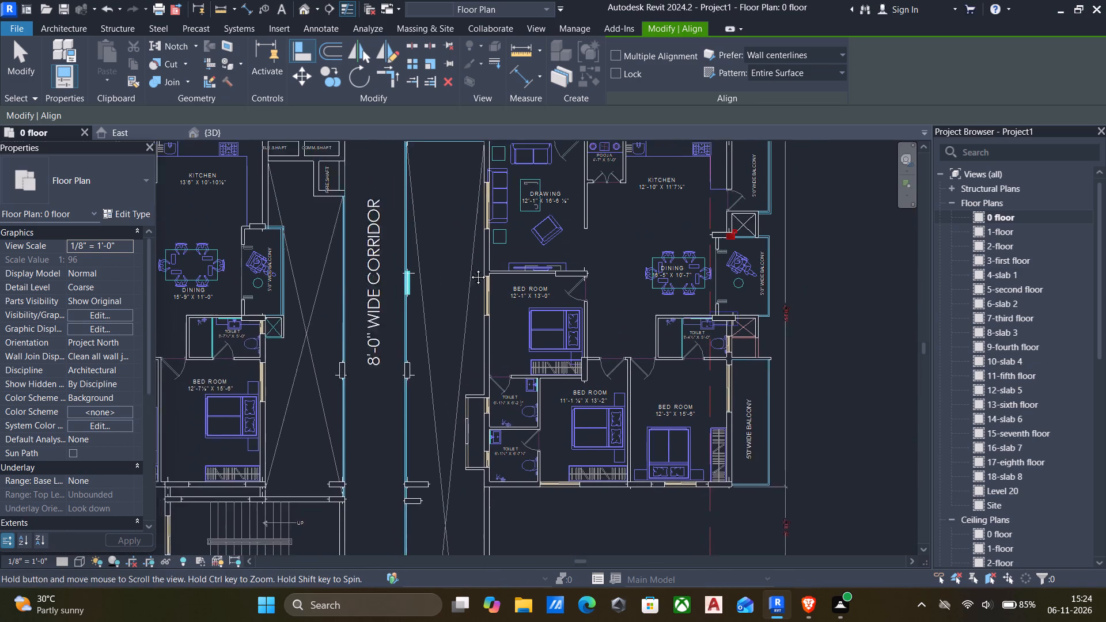
middle_drag(469, 268, 473, 274)
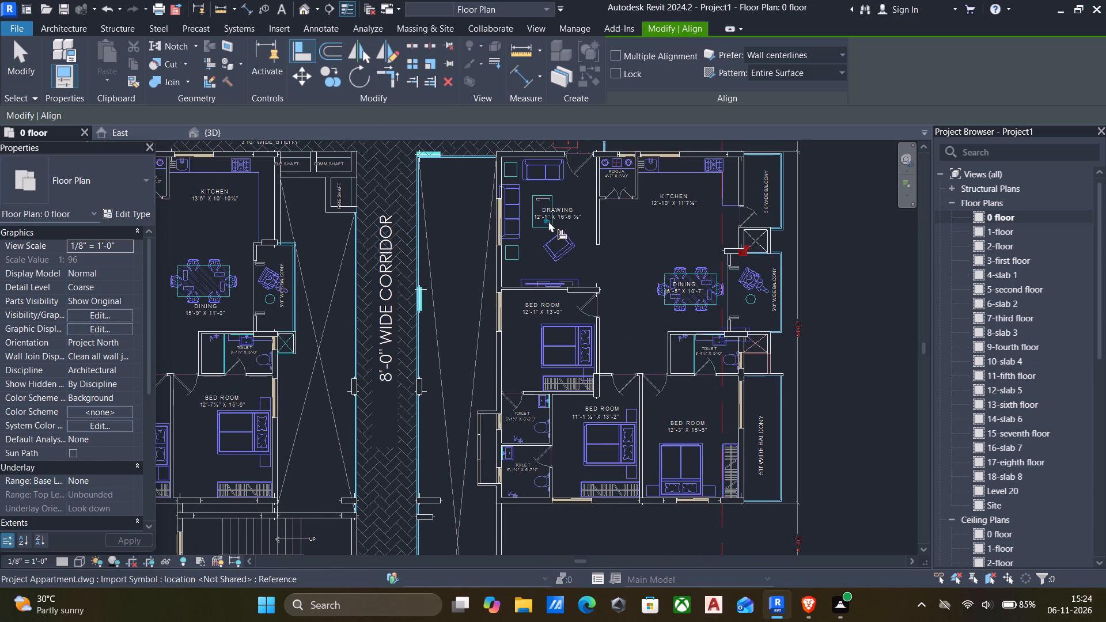
scroll(569, 225, down, 4)
middle_drag(578, 227, 570, 237)
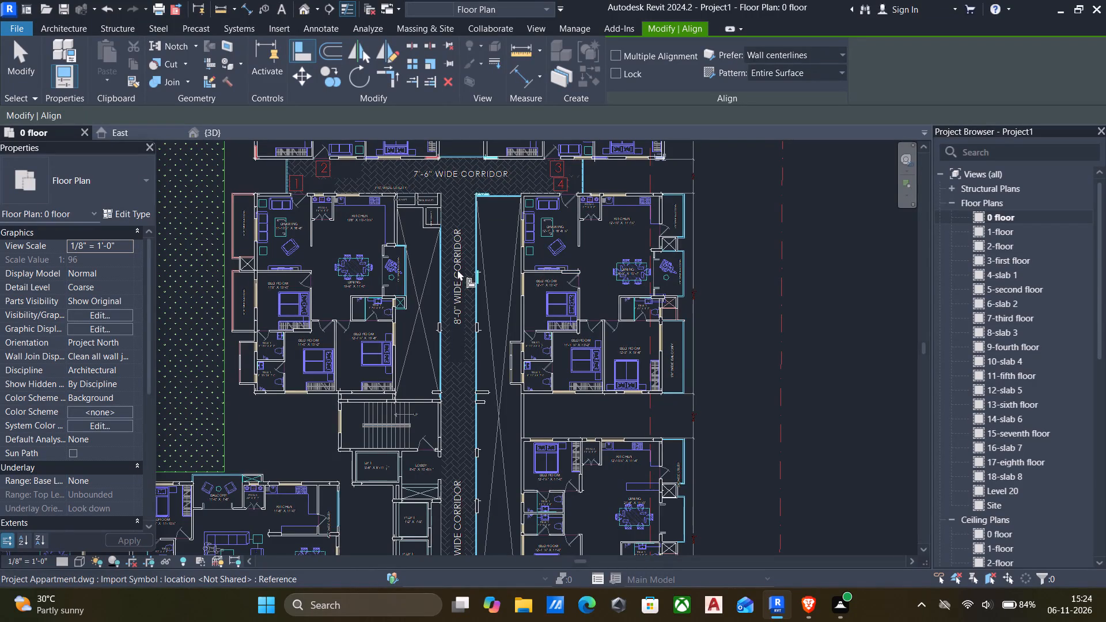
key(Escape)
key(Escape)
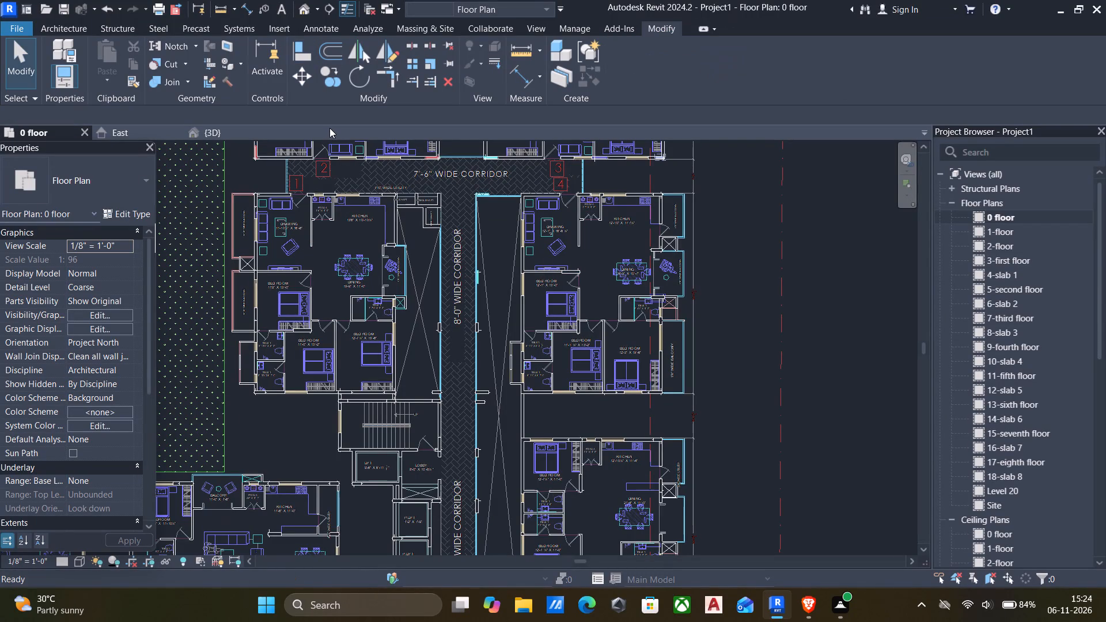
Start an architectural Rectangular Column of type 8" x 3' for the cyan mark beside the 8'-0" wide corridor.
click(74, 24)
click(219, 73)
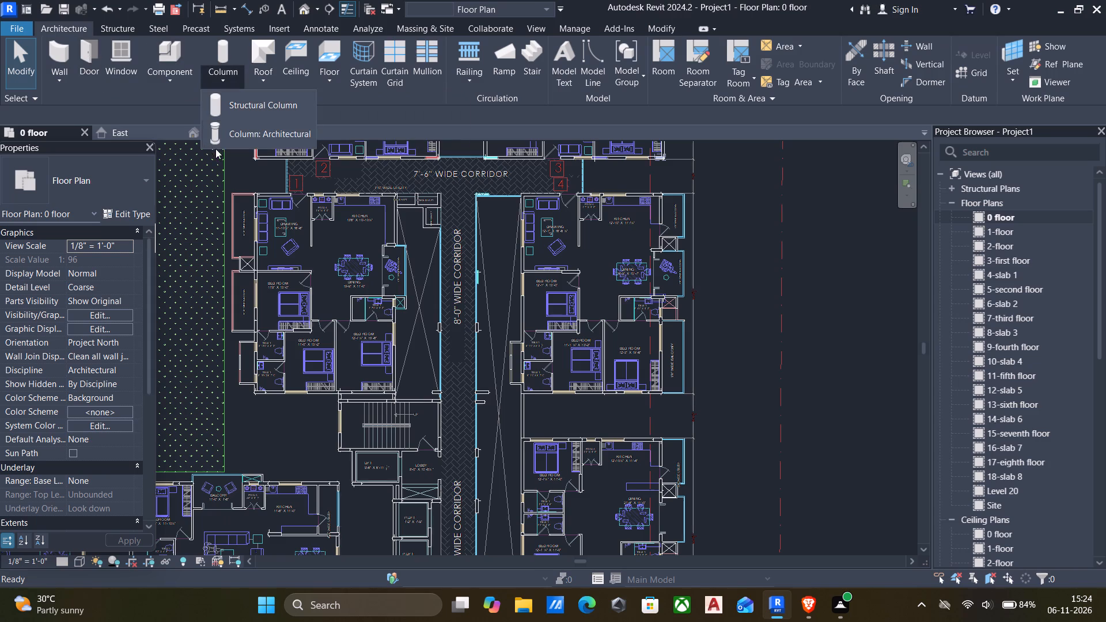
click(253, 132)
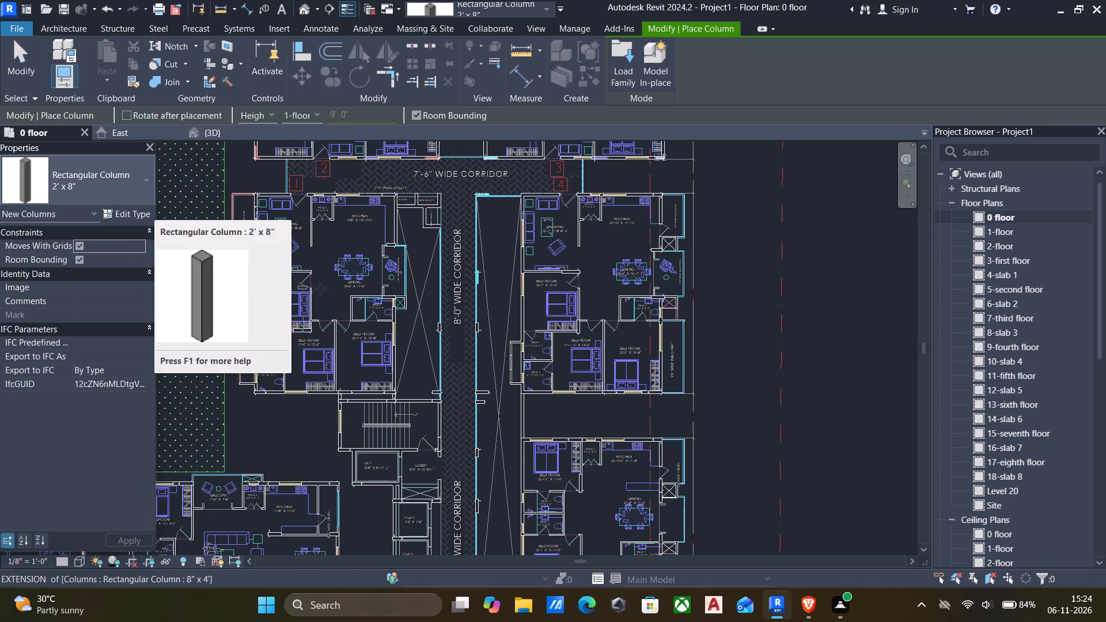
click(73, 188)
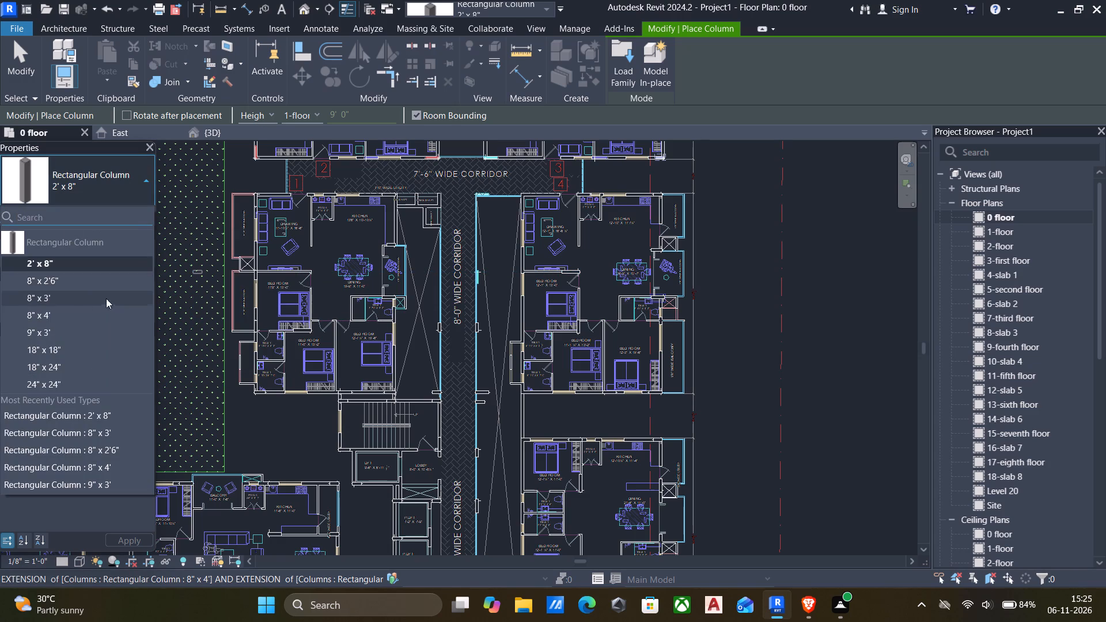
click(48, 297)
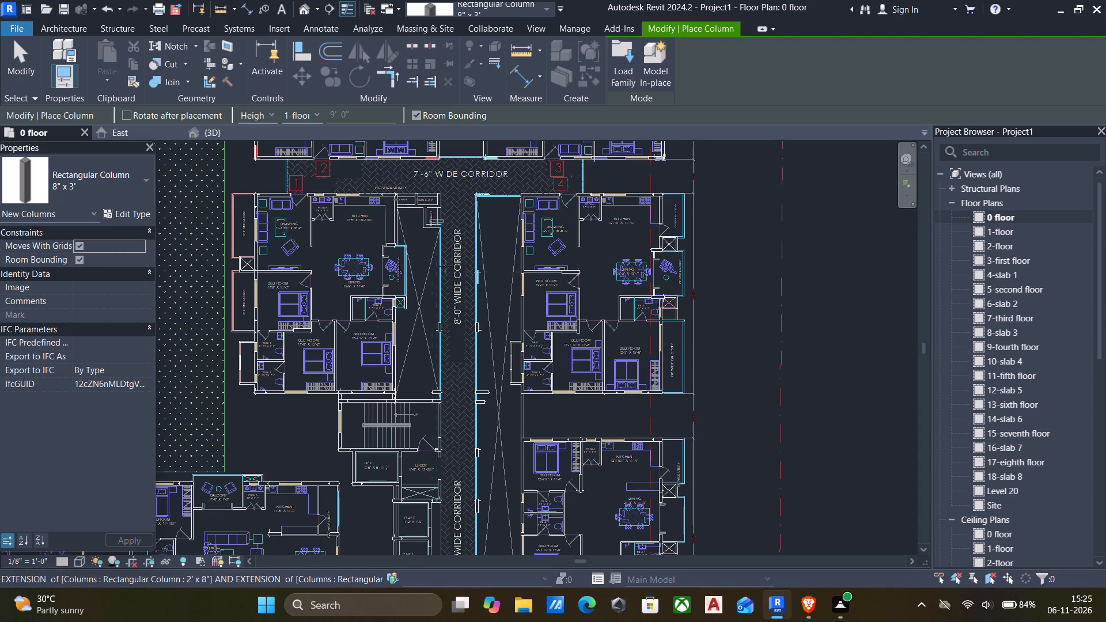
scroll(460, 300, up, 9)
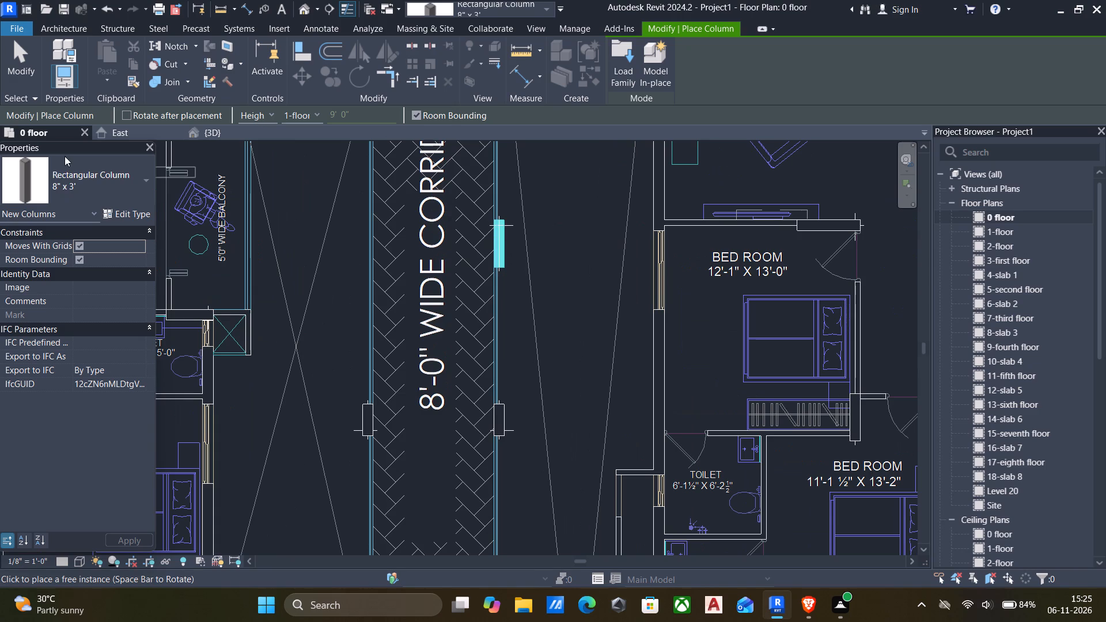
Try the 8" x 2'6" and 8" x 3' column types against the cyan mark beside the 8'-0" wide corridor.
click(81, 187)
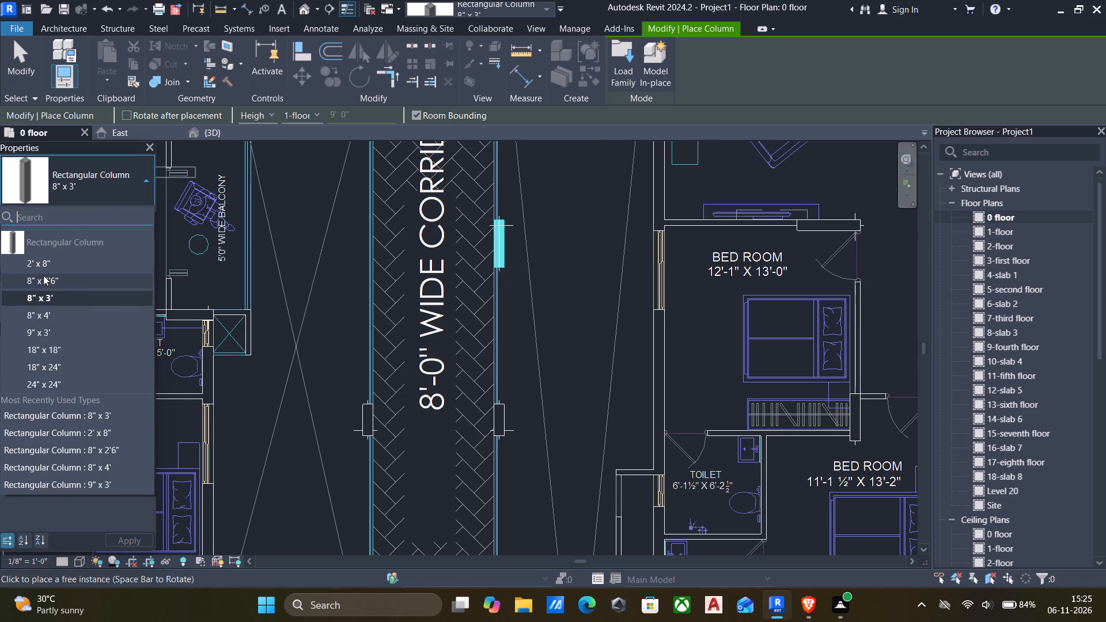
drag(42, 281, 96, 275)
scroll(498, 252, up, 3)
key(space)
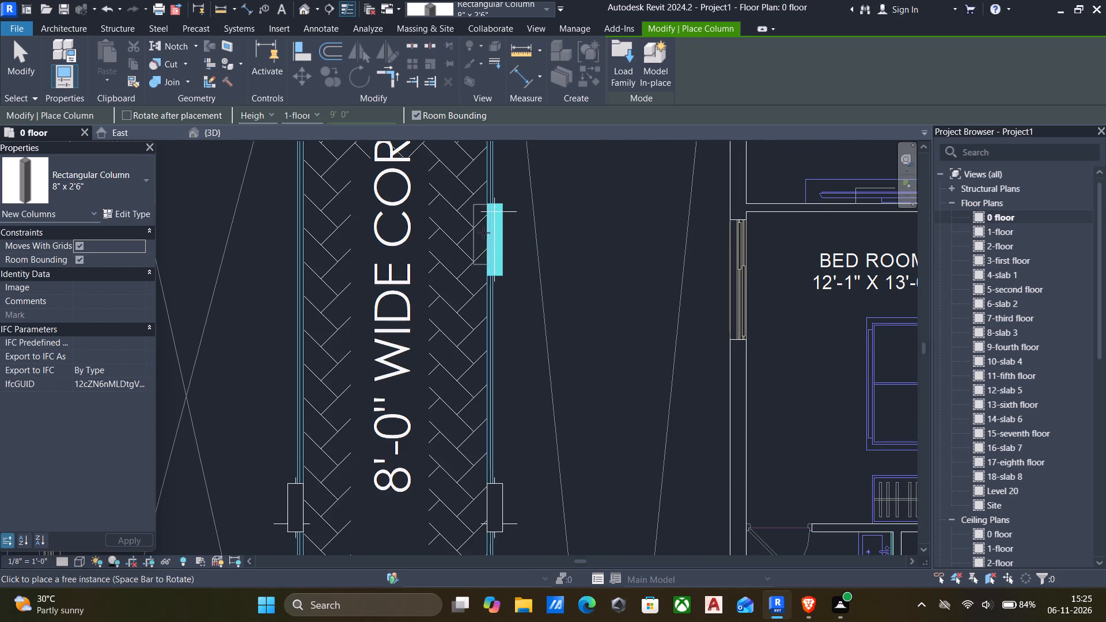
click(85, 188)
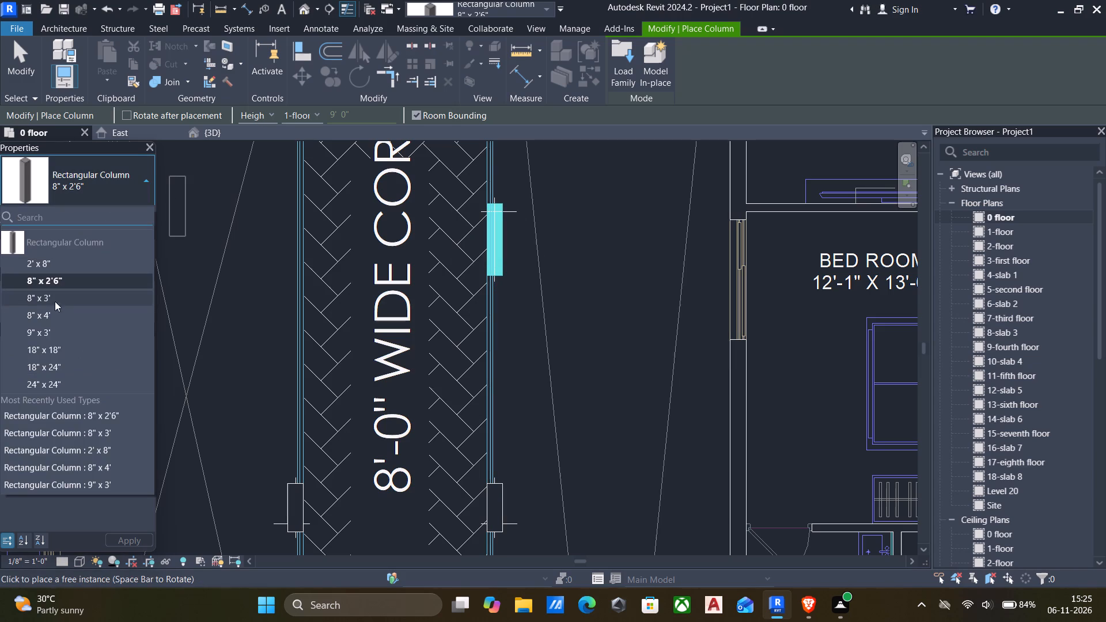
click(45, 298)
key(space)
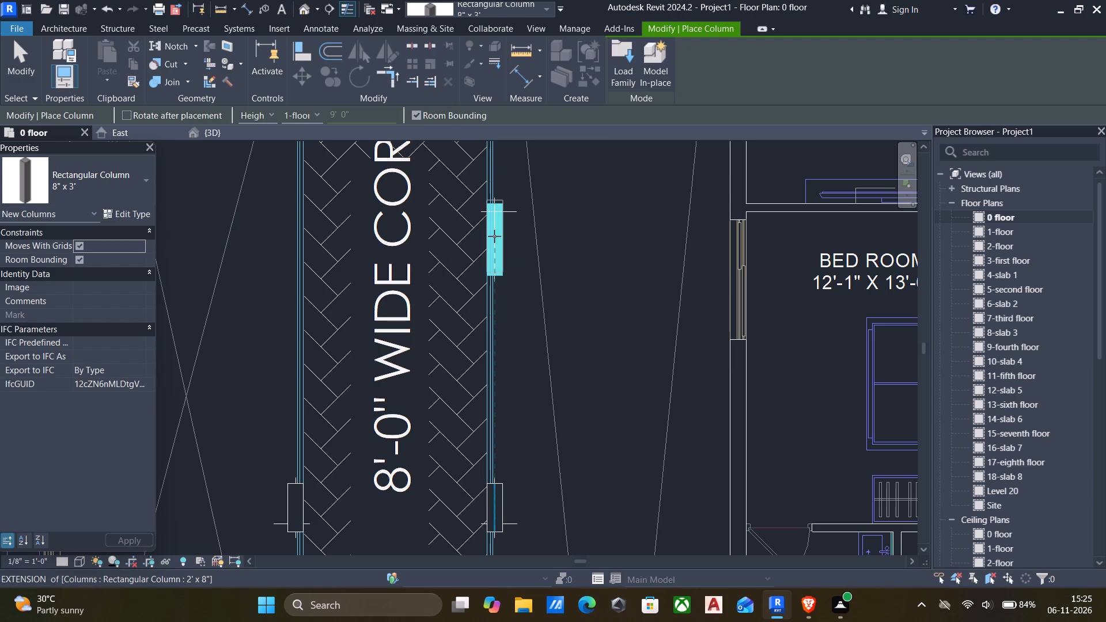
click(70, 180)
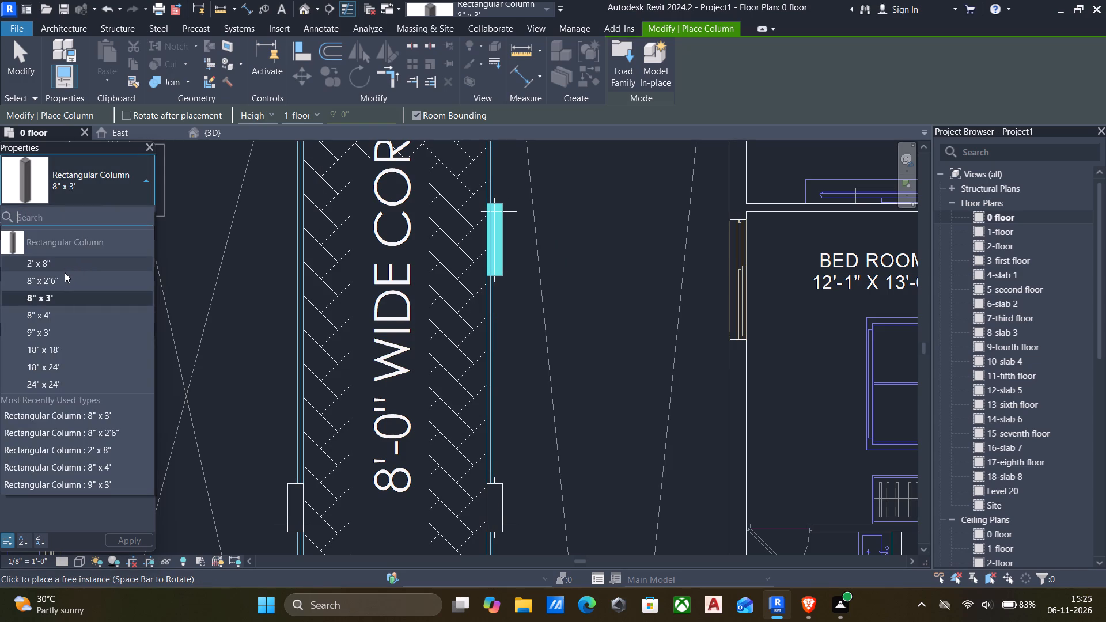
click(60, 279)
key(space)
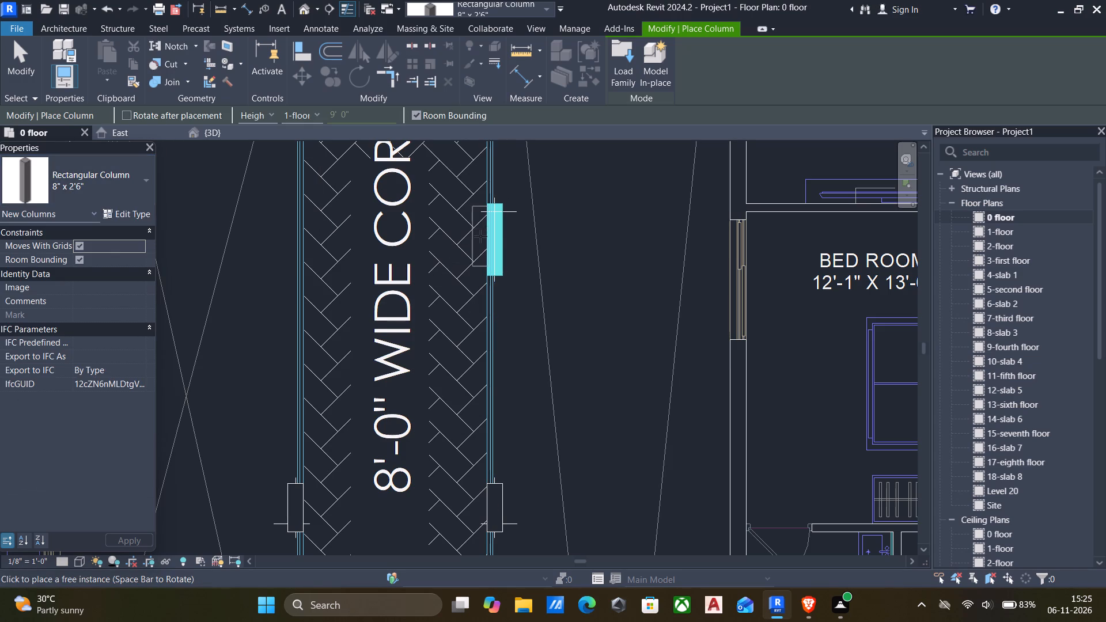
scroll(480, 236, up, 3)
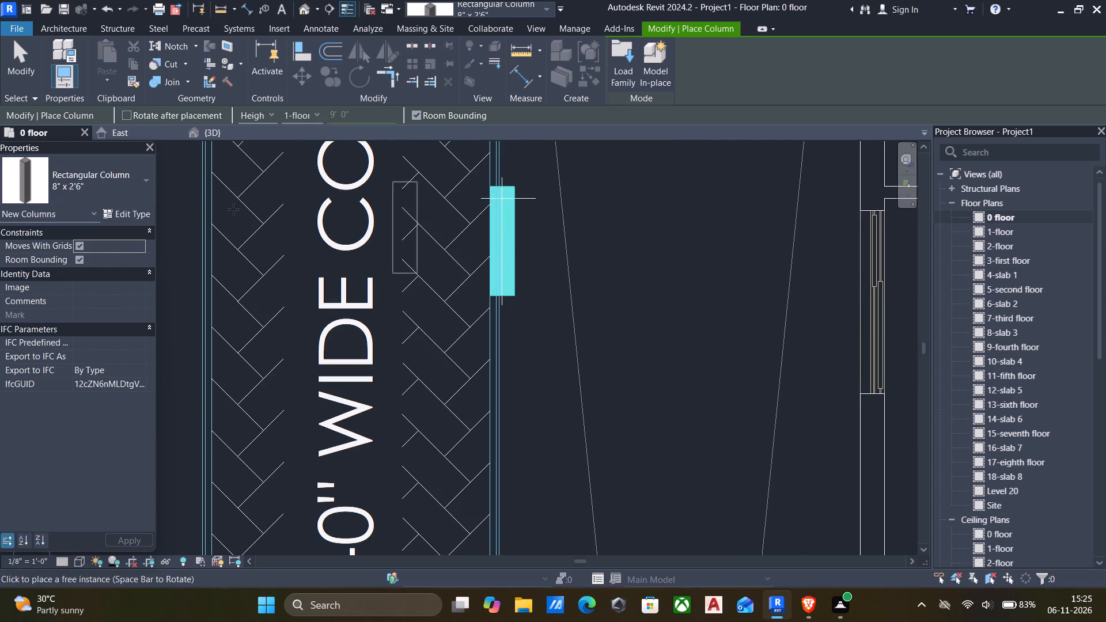
Place an 8" x 3' column, rotated lengthwise along the corridor, over the cyan mark beside the 8'-0" wide corridor.
click(56, 182)
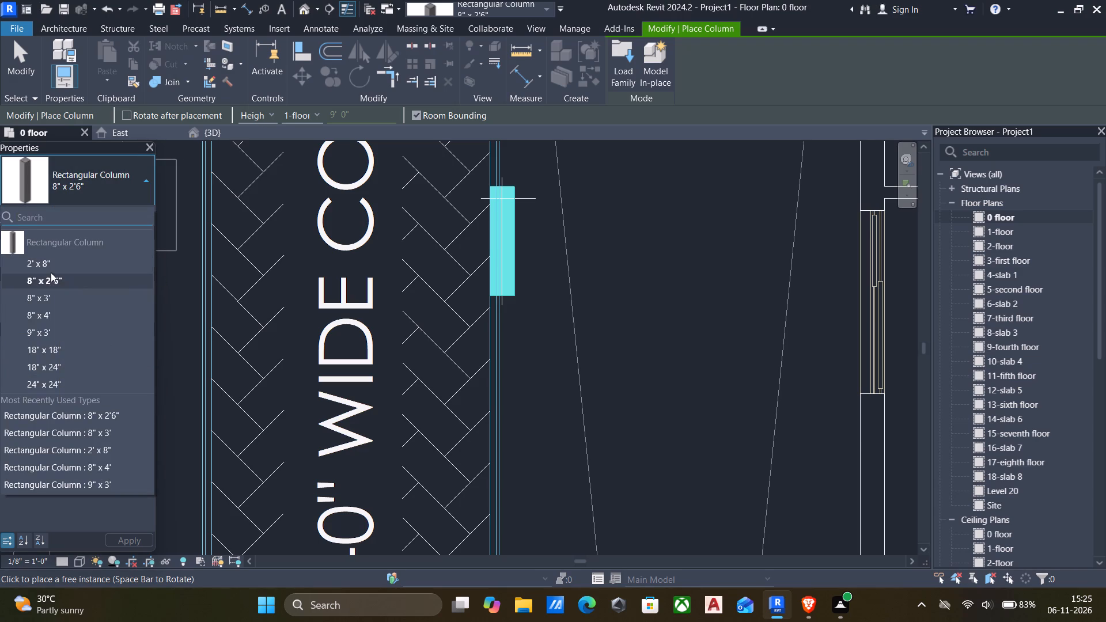
click(51, 297)
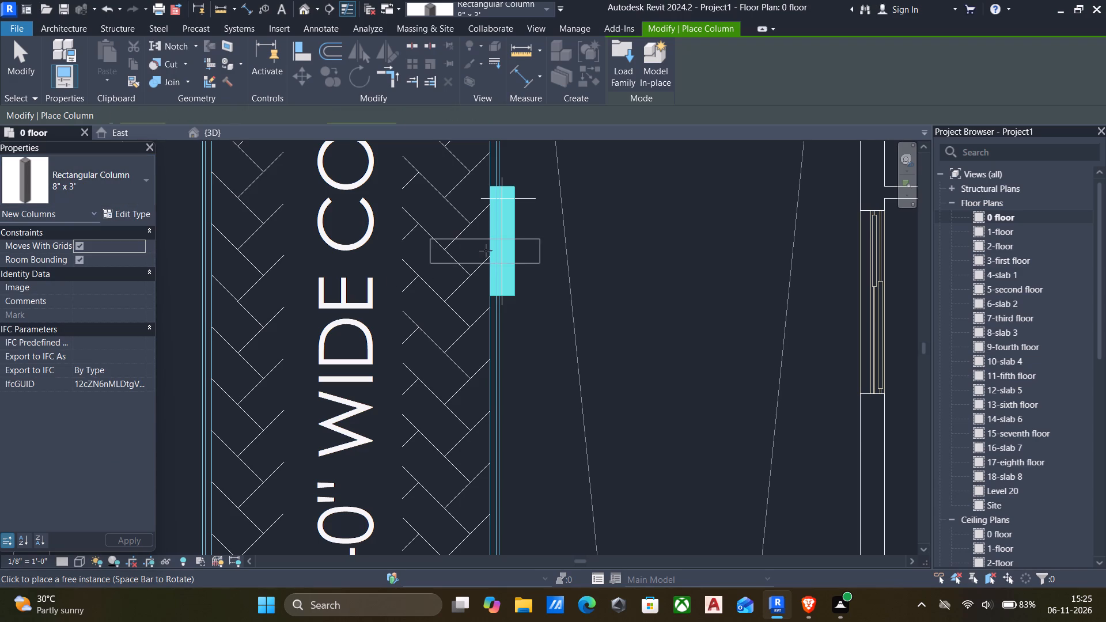
key(space)
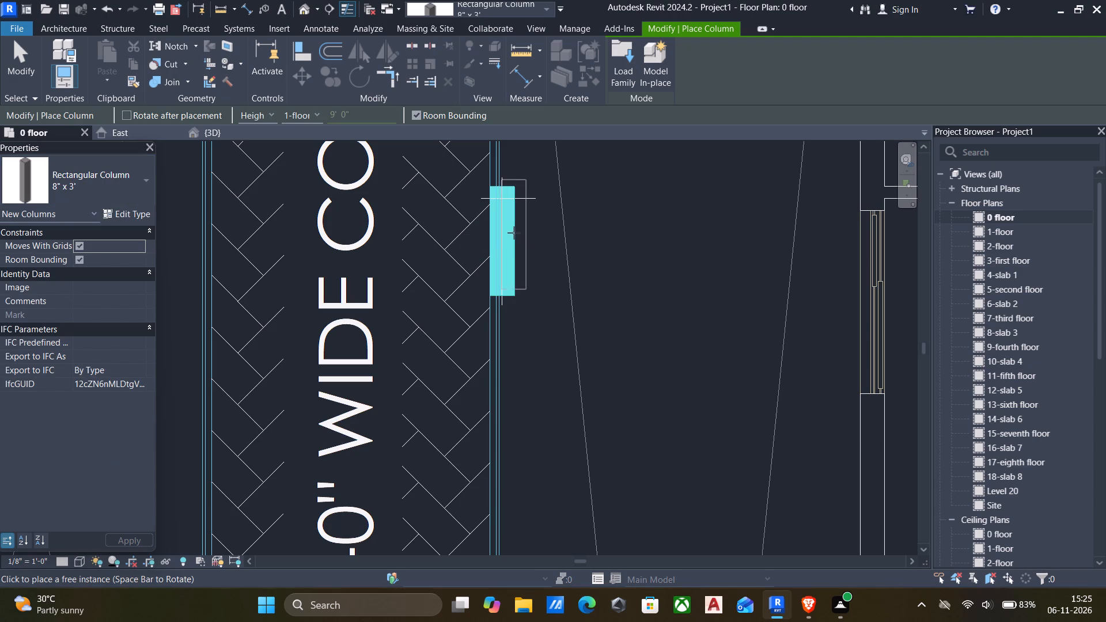
click(511, 233)
Place an 8" x 3' column lengthwise over the cyan mark at the corner where the 8'-0" and 7'-6" wide corridors meet, near flat 4.
scroll(511, 238, down, 10)
middle_drag(535, 275, 501, 264)
middle_drag(566, 335, 539, 299)
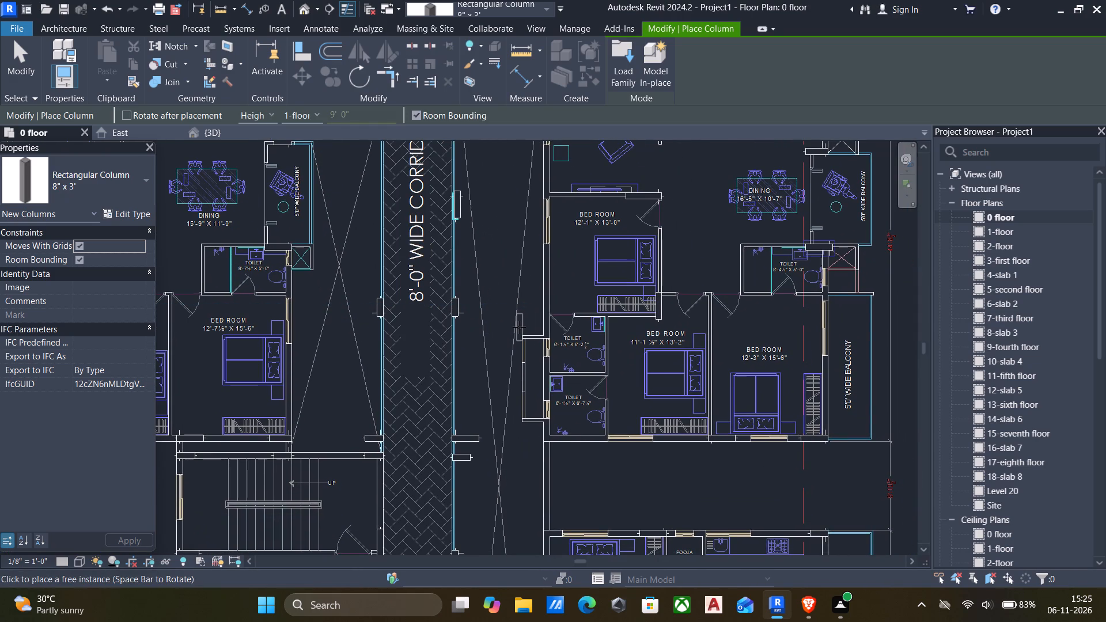
scroll(522, 335, down, 3)
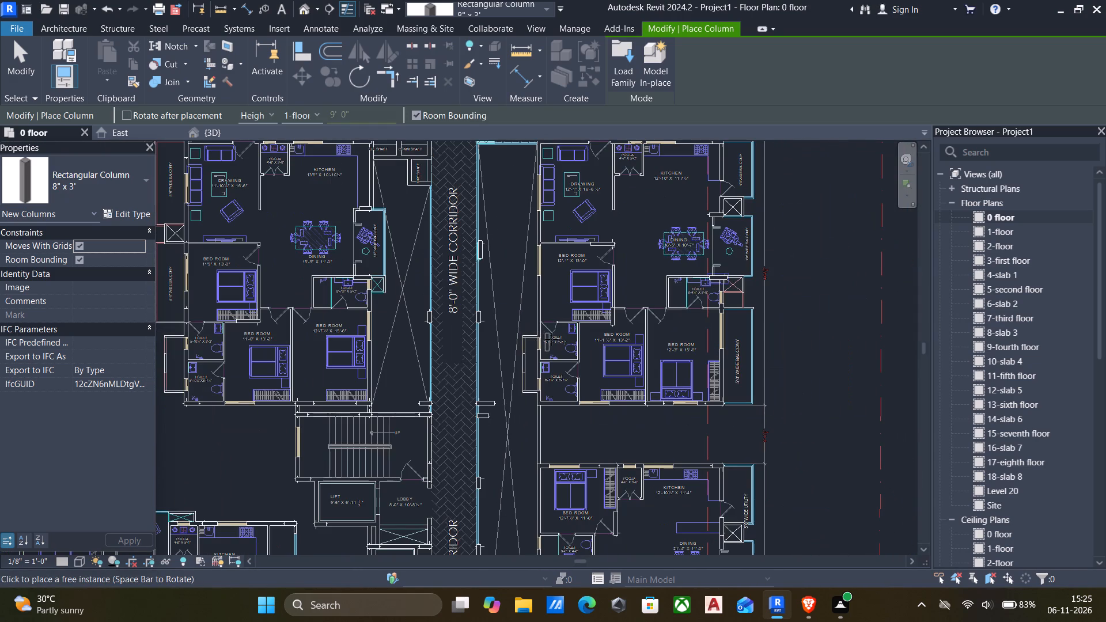
scroll(554, 334, down, 1)
middle_drag(554, 333, 544, 366)
scroll(476, 208, up, 6)
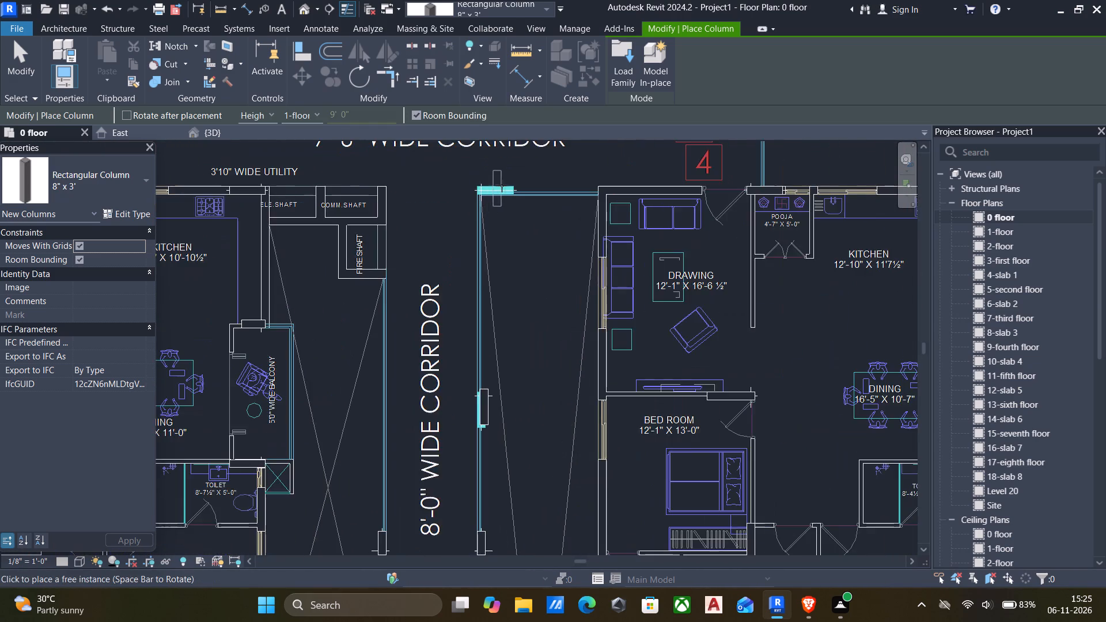
scroll(502, 185, up, 2)
key(space)
scroll(505, 185, up, 4)
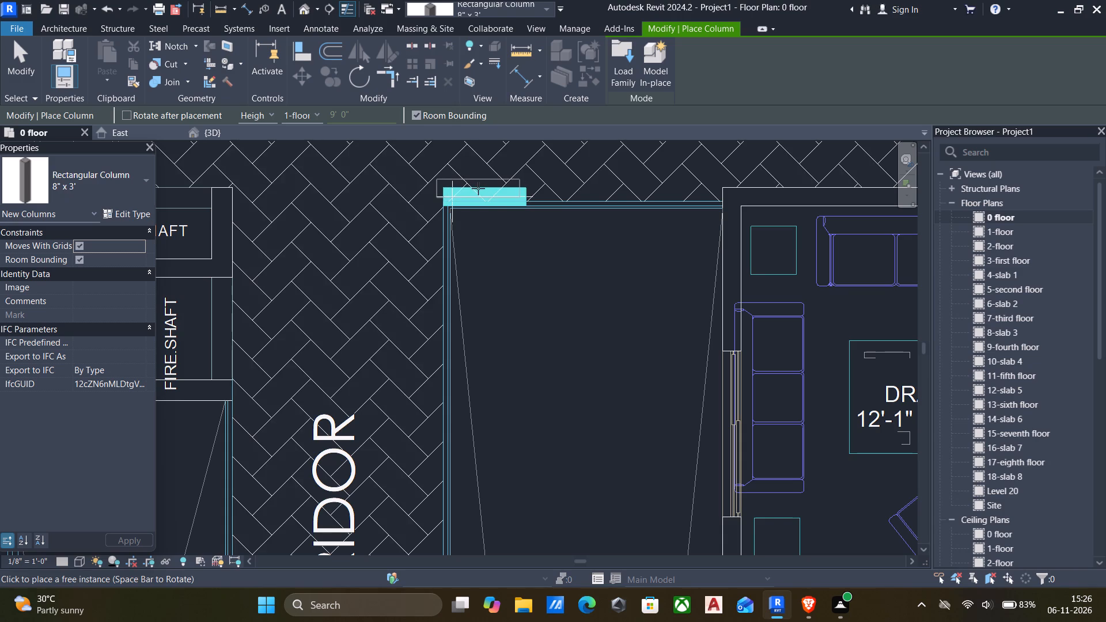
click(478, 188)
Examine flat 4, the 8'-0" wide corridor and flat 1 for marks still without columns, and end column placement.
scroll(480, 191, down, 6)
middle_drag(566, 210, 453, 212)
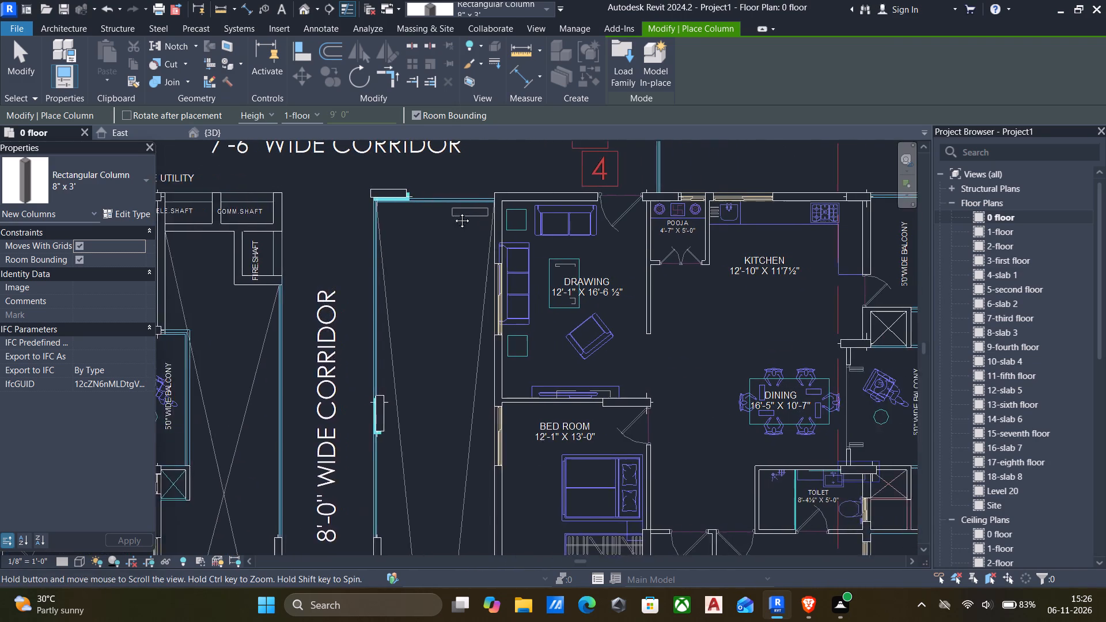
middle_drag(453, 212, 419, 217)
scroll(498, 238, down, 3)
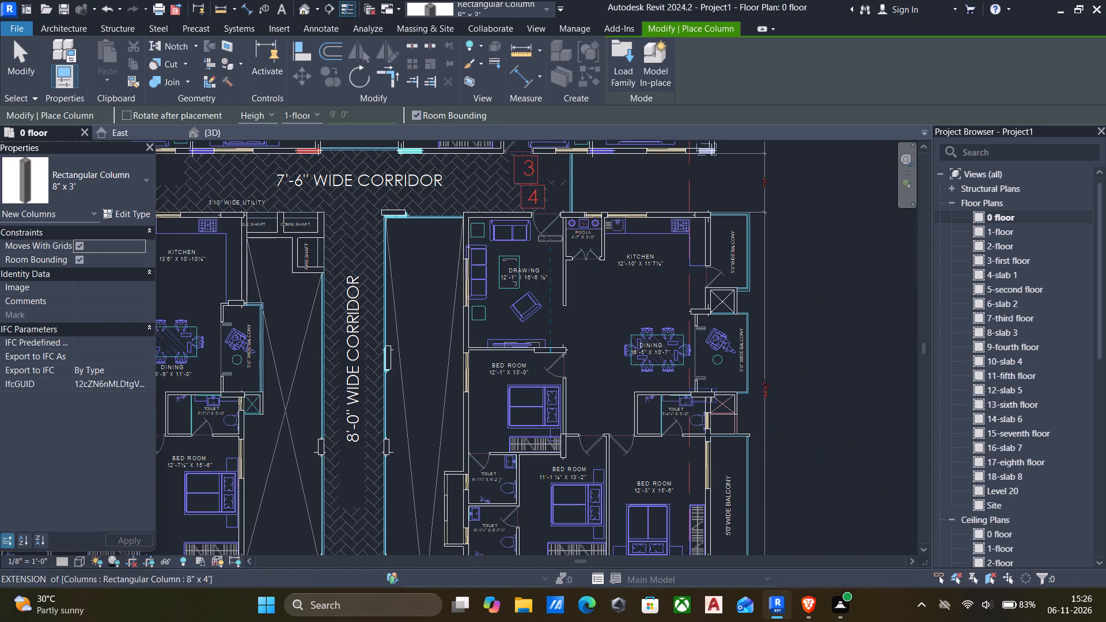
scroll(722, 242, up, 4)
scroll(627, 236, down, 5)
middle_drag(619, 333, 679, 276)
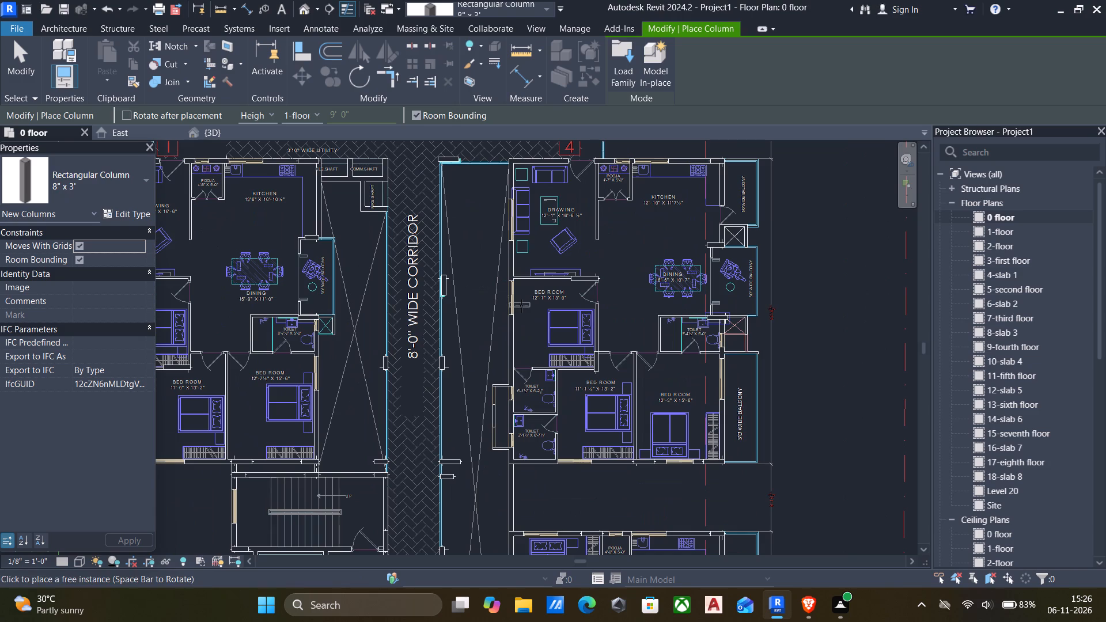
scroll(702, 339, up, 4)
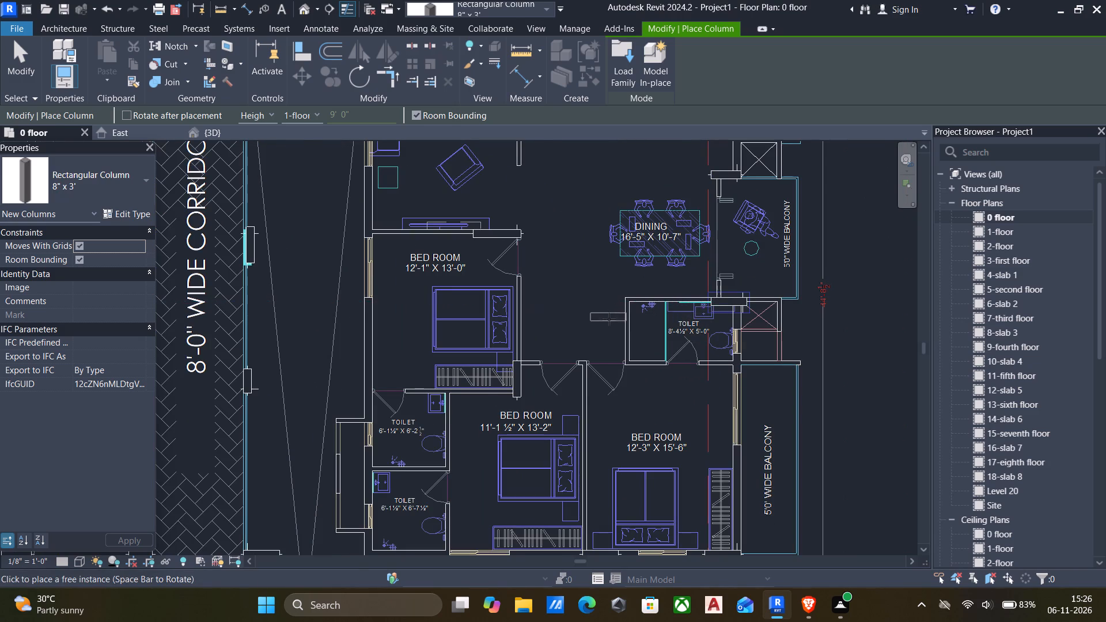
scroll(610, 321, down, 4)
middle_drag(558, 335, 641, 337)
middle_drag(447, 301, 574, 323)
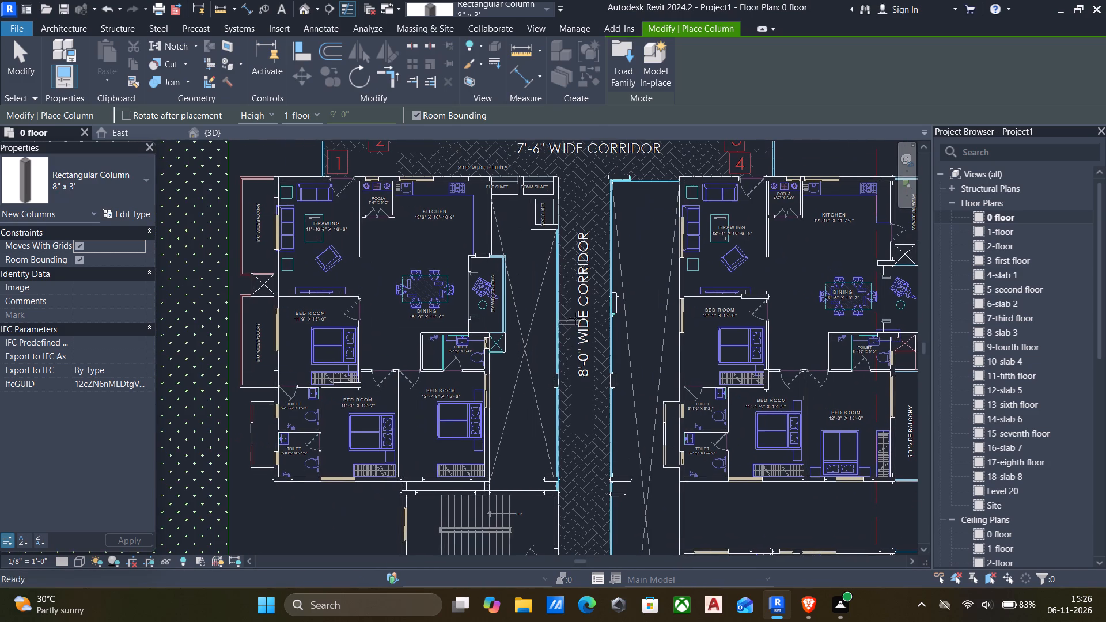
key(Escape)
key(Escape)
Align the upper long edge of the corridor-corner column to the cyan mark's upper edge.
key(a)
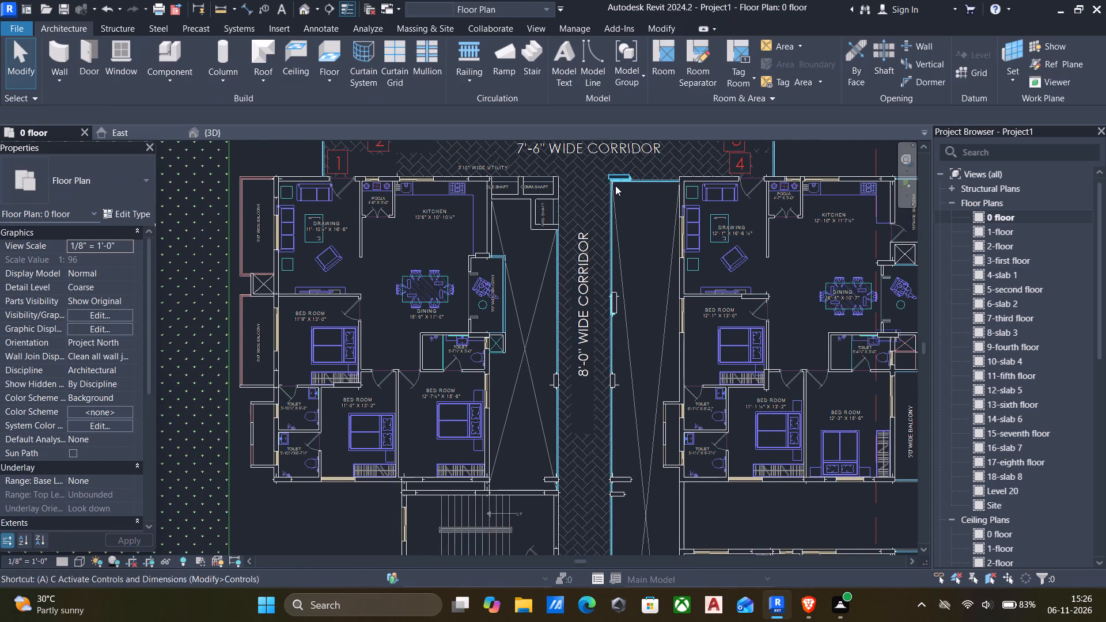
key(l)
scroll(621, 180, up, 12)
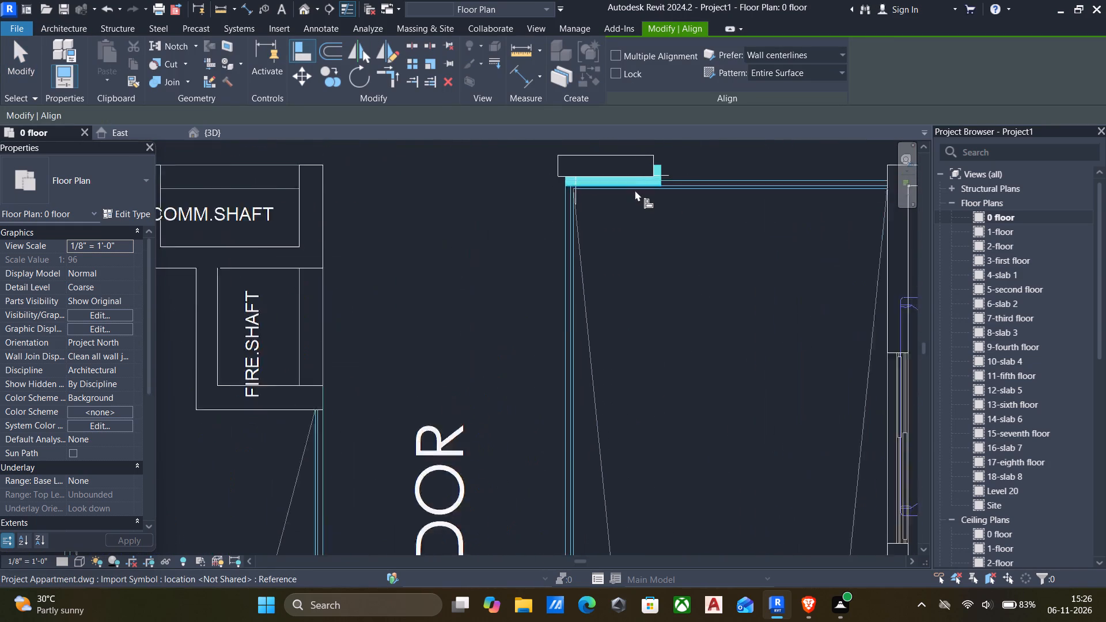
scroll(635, 190, up, 6)
scroll(643, 184, down, 6)
middle_drag(647, 196, 650, 246)
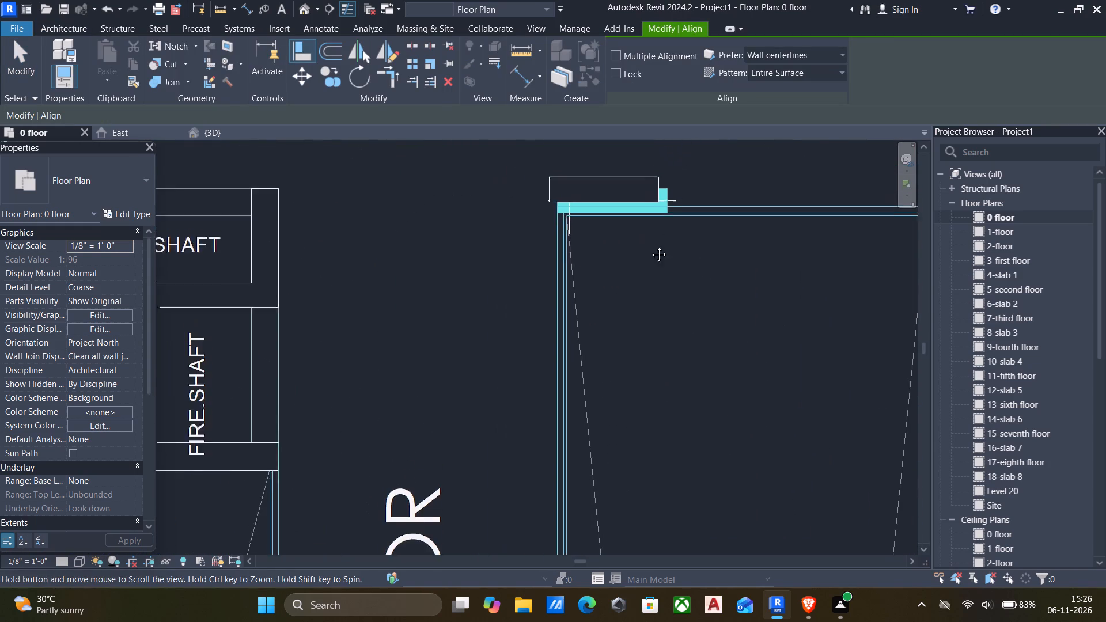
middle_drag(650, 246, 654, 274)
scroll(672, 245, up, 8)
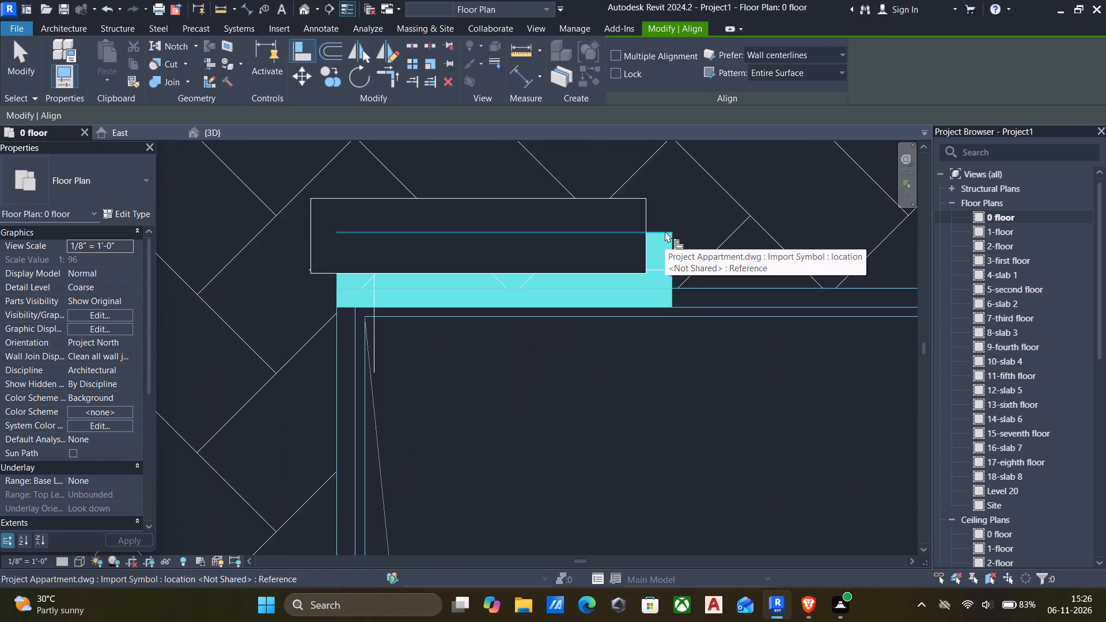
click(665, 231)
click(635, 201)
Align the flat 4 side end of the corridor-corner column to the cyan mark's matching end.
scroll(665, 259, up, 3)
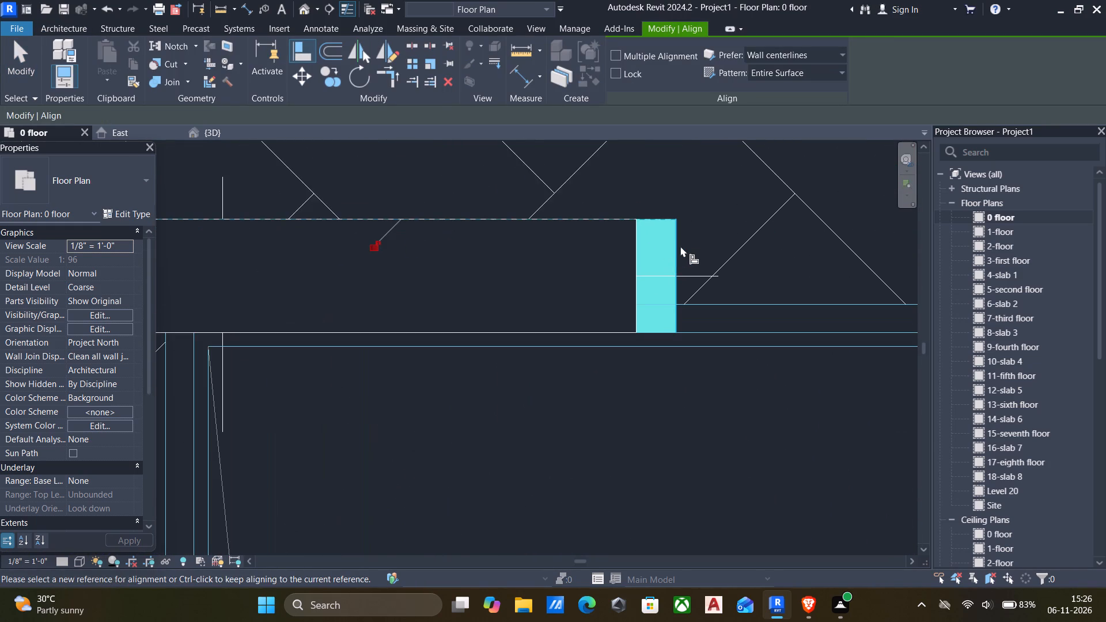
click(677, 242)
click(636, 248)
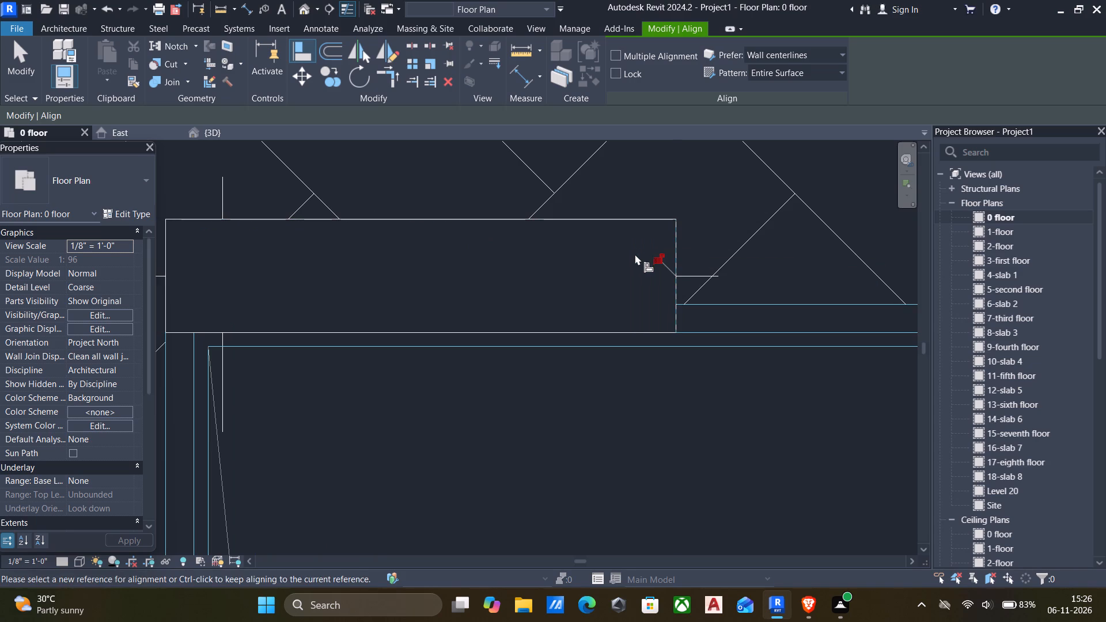
Align the column midway along the 8'-0" wide corridor on flat 4's side to the cyan mark's corridor-side edge and lower end.
scroll(645, 256, down, 8)
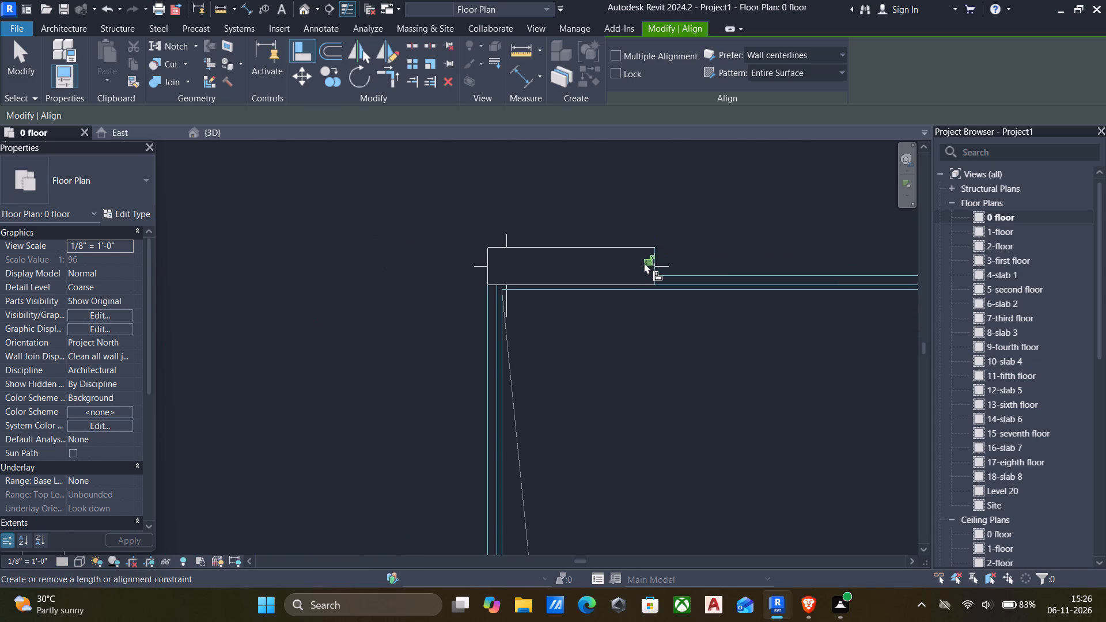
scroll(645, 266, down, 7)
middle_drag(652, 276, 587, 246)
middle_drag(654, 285, 652, 285)
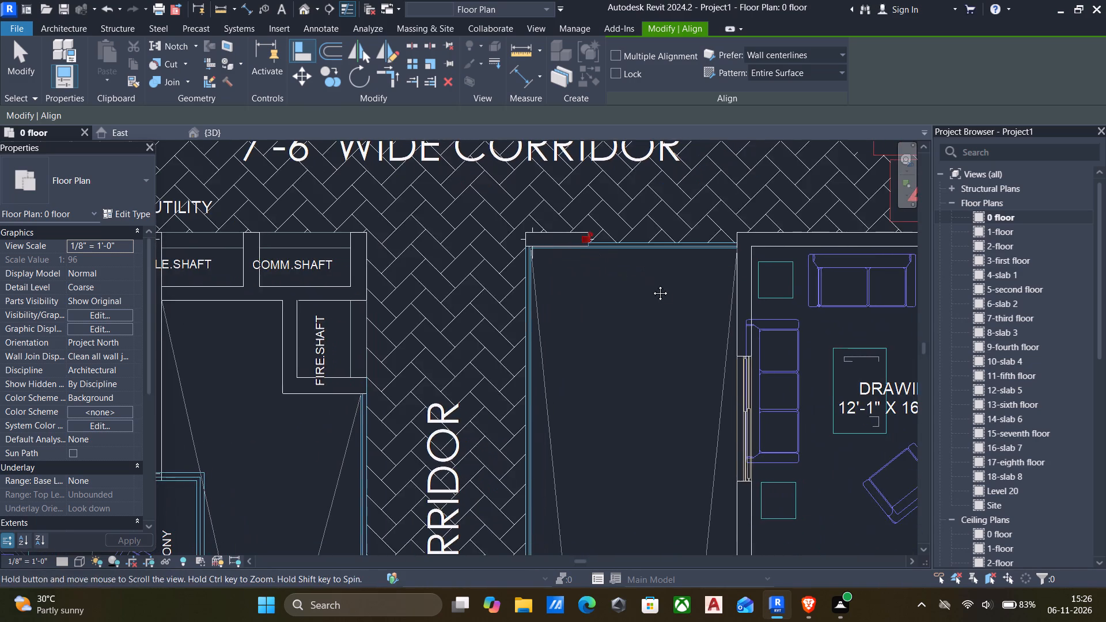
middle_drag(652, 285, 486, 250)
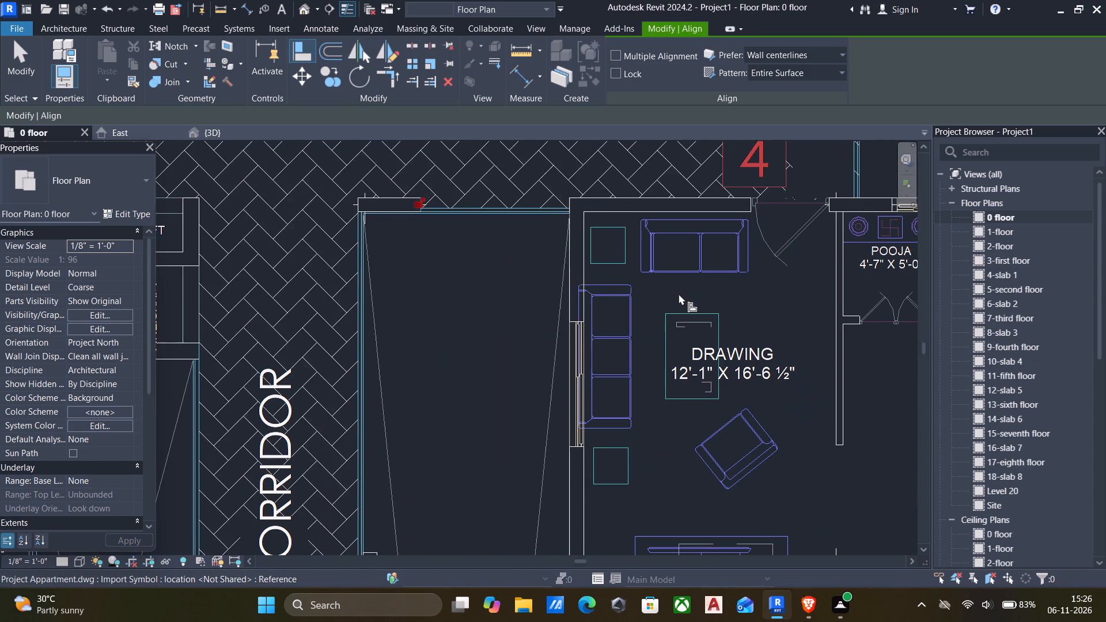
scroll(680, 295, down, 5)
middle_drag(689, 308, 592, 276)
middle_drag(643, 327, 594, 254)
middle_drag(525, 303, 566, 286)
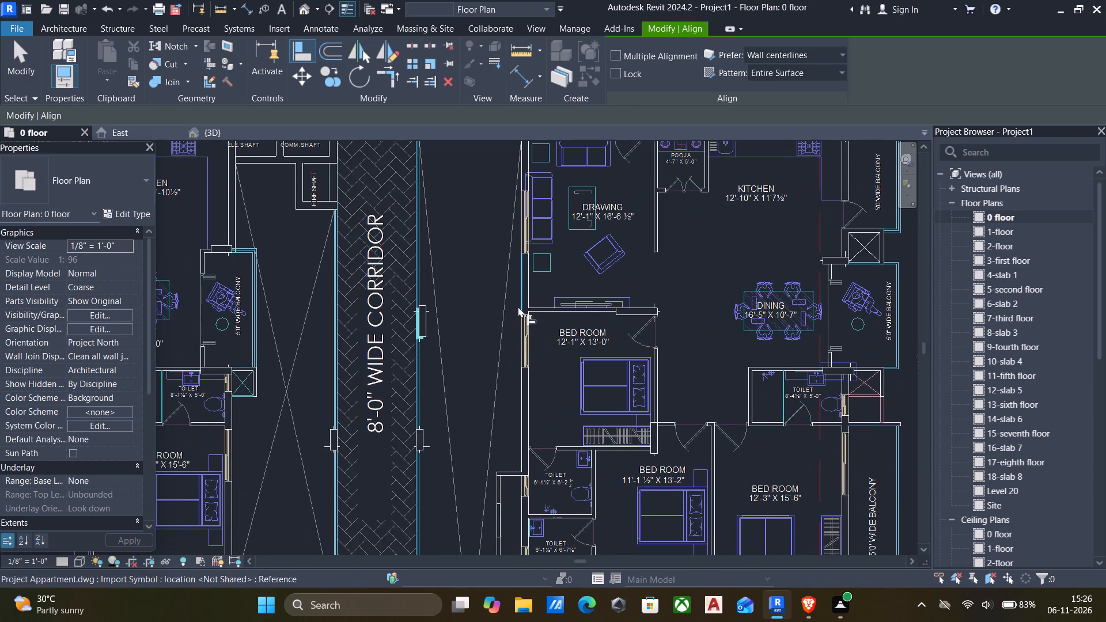
scroll(419, 309, up, 14)
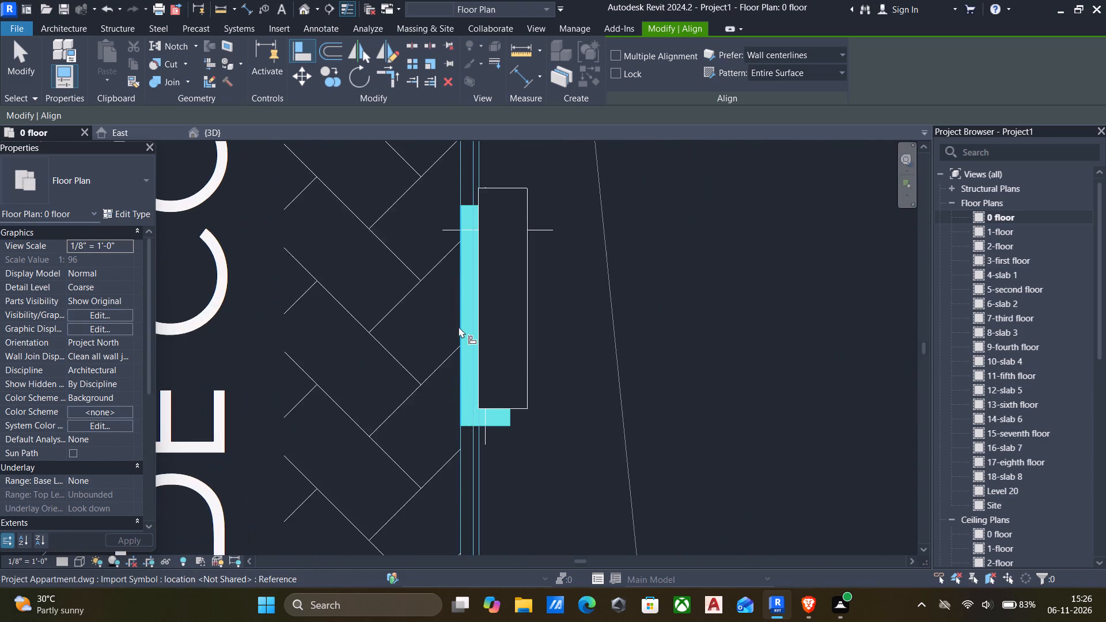
scroll(459, 327, up, 3)
click(460, 327)
click(485, 326)
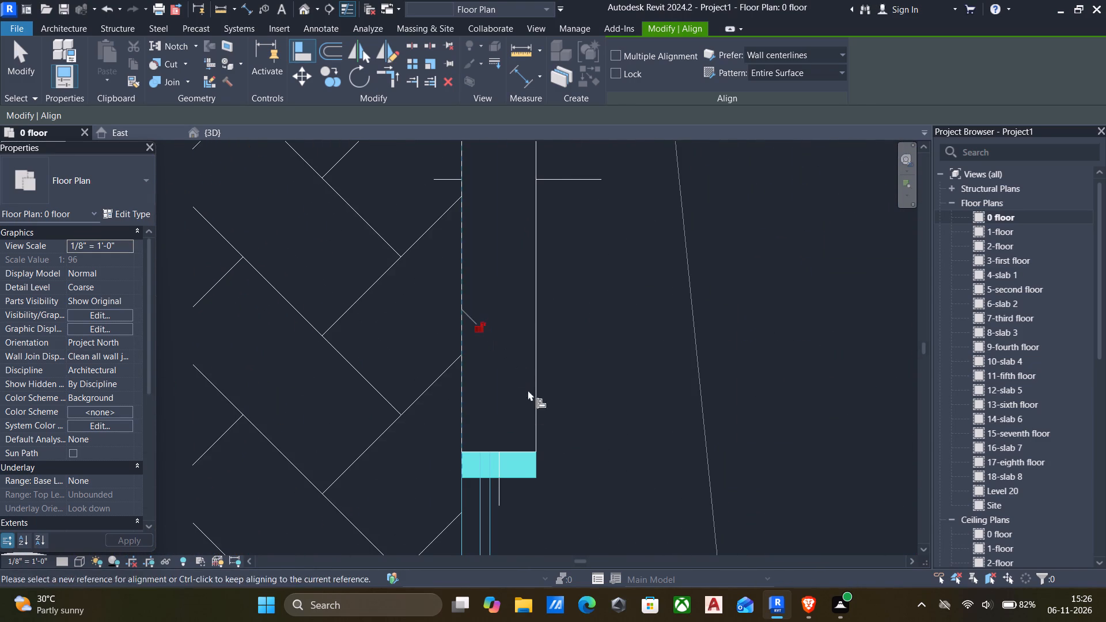
click(525, 478)
click(529, 456)
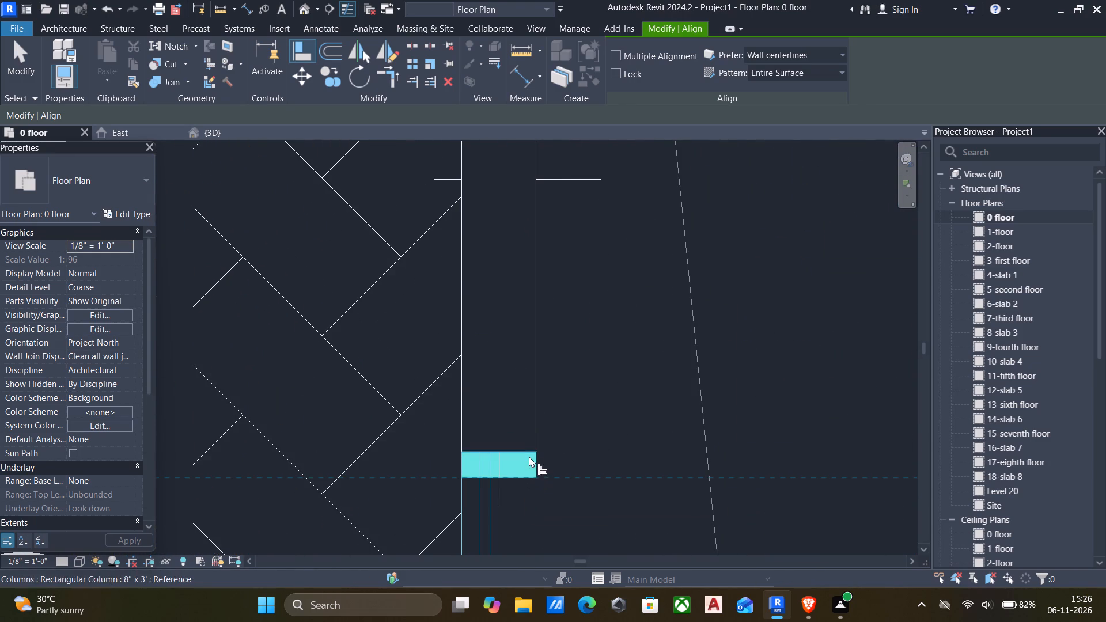
Examine the 8'-0" wide corridor and flat 4's bedrooms, toilet and balconies for columns still off their marks.
scroll(536, 452, down, 6)
middle_drag(539, 452, 542, 385)
scroll(542, 385, up, 1)
scroll(540, 400, down, 5)
middle_drag(540, 416, 531, 349)
scroll(536, 388, down, 3)
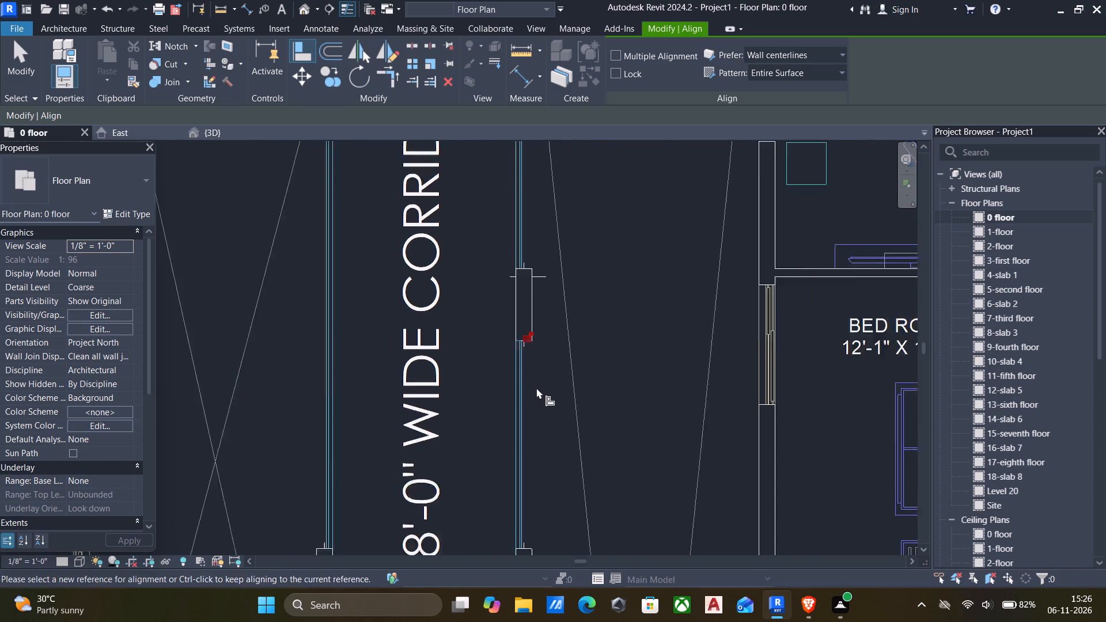
scroll(536, 388, down, 1)
middle_drag(536, 395, 537, 365)
middle_drag(558, 498, 414, 403)
scroll(572, 416, down, 3)
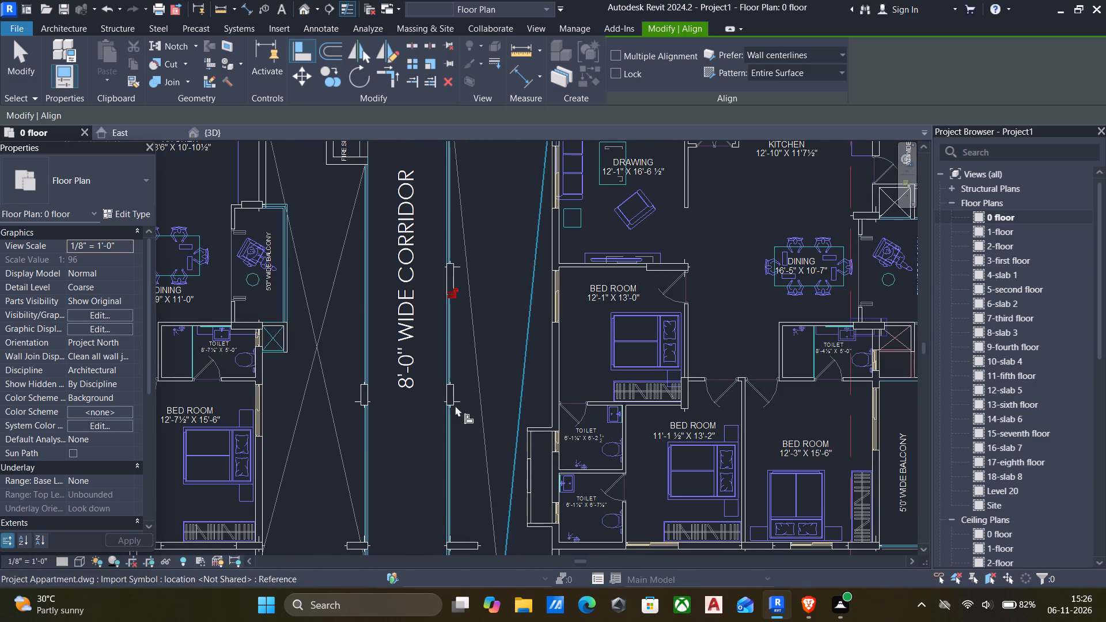
scroll(680, 401, down, 3)
middle_drag(688, 405, 374, 364)
scroll(431, 381, up, 5)
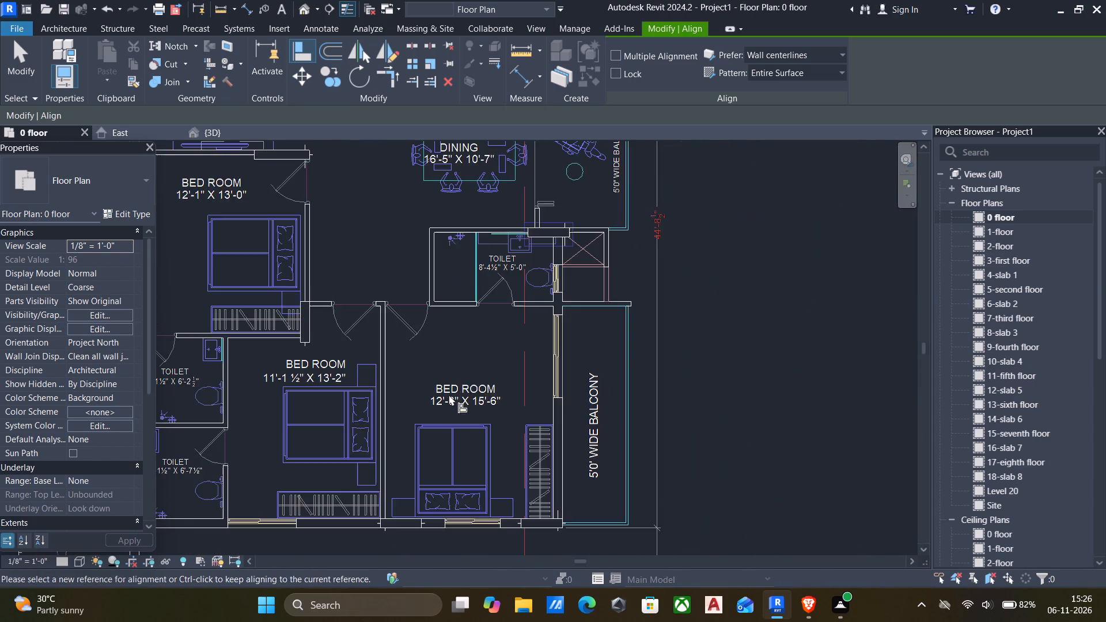
scroll(483, 376, down, 4)
middle_drag(488, 373, 591, 403)
scroll(587, 355, up, 5)
scroll(664, 300, up, 3)
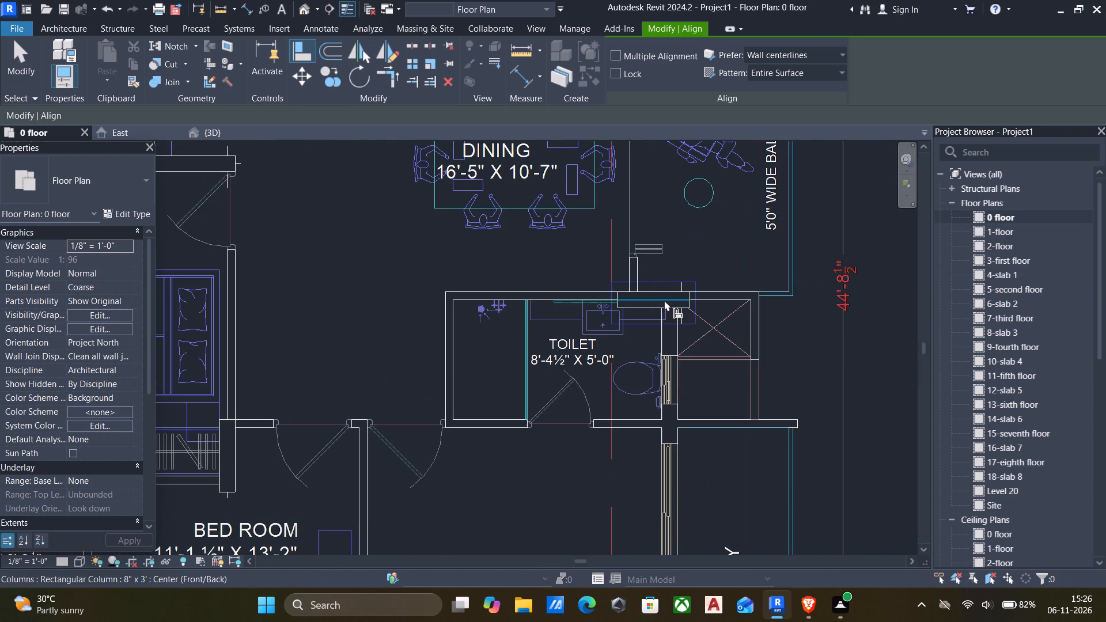
scroll(664, 305, up, 5)
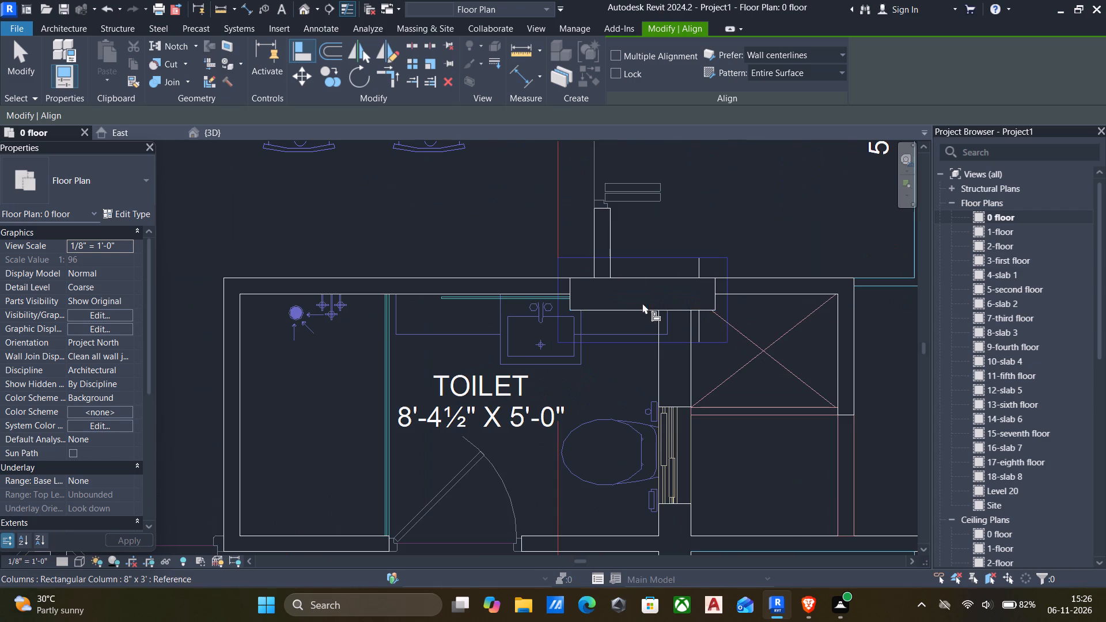
scroll(634, 304, down, 7)
middle_drag(634, 306, 711, 310)
scroll(737, 316, up, 1)
scroll(729, 316, down, 4)
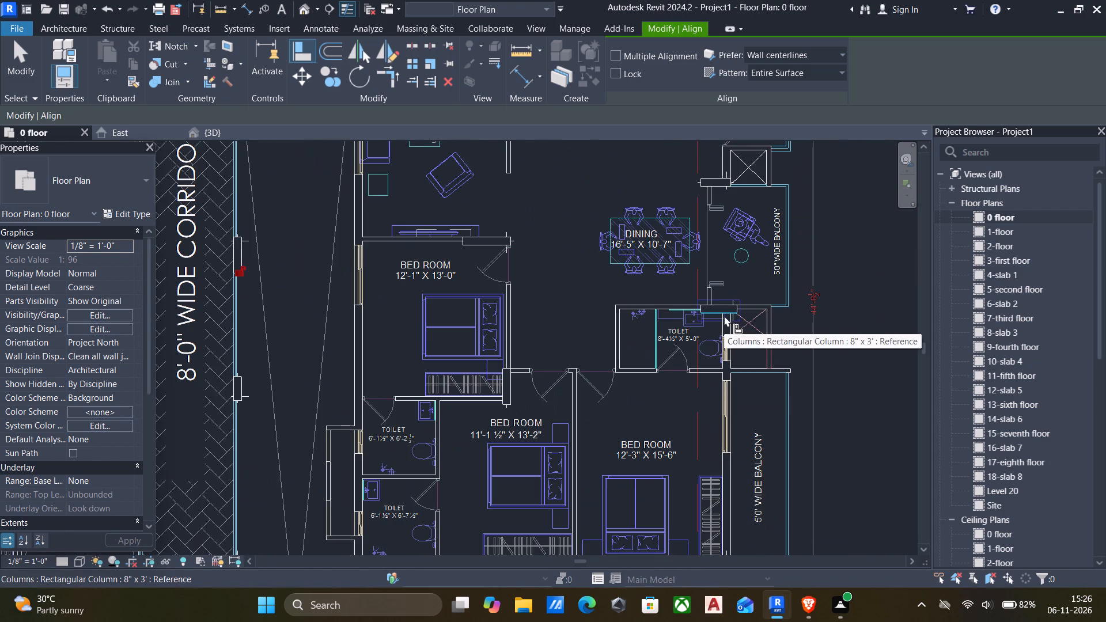
scroll(682, 342, down, 6)
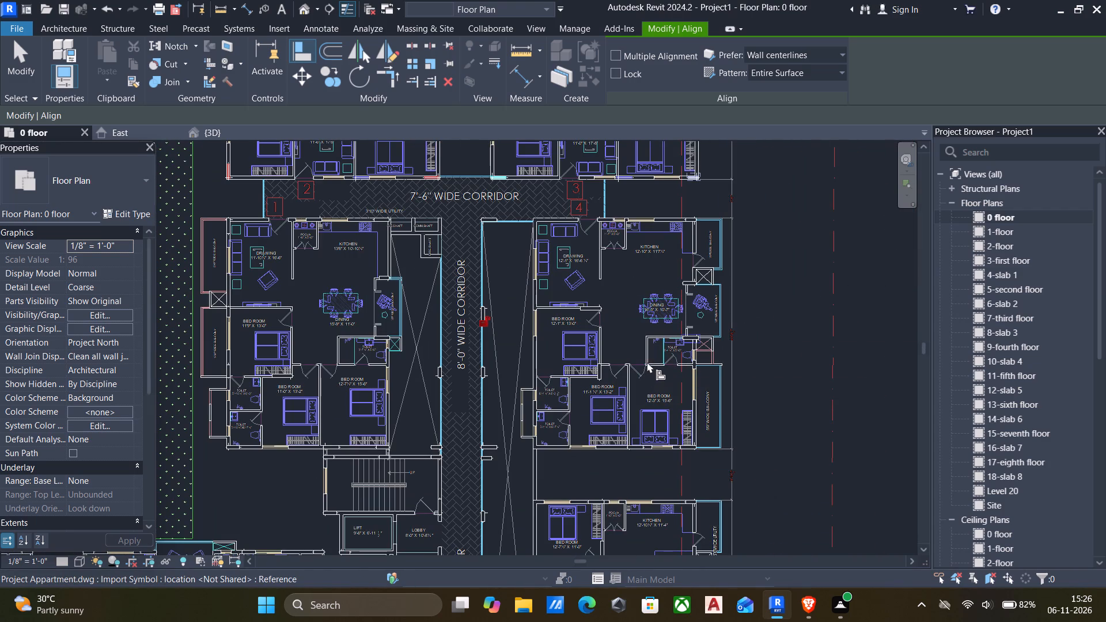
Examine the overall plan and the flats around the 7'-6" wide corridor for marks without columns, and end alignment.
scroll(650, 360, down, 4)
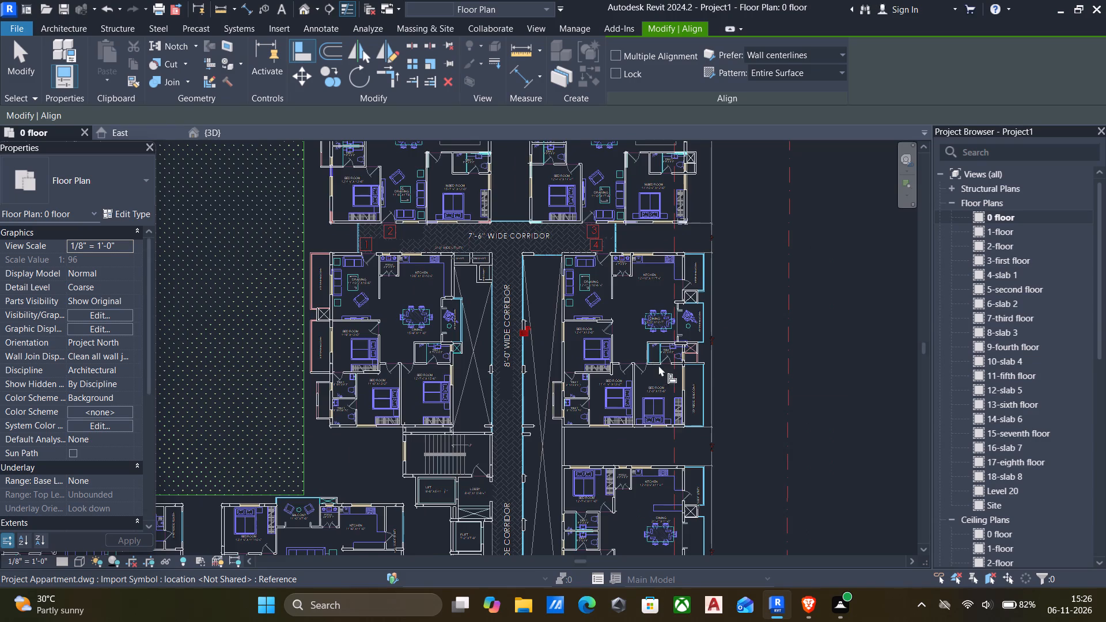
scroll(616, 416, up, 3)
scroll(619, 356, down, 5)
middle_drag(619, 355, 615, 359)
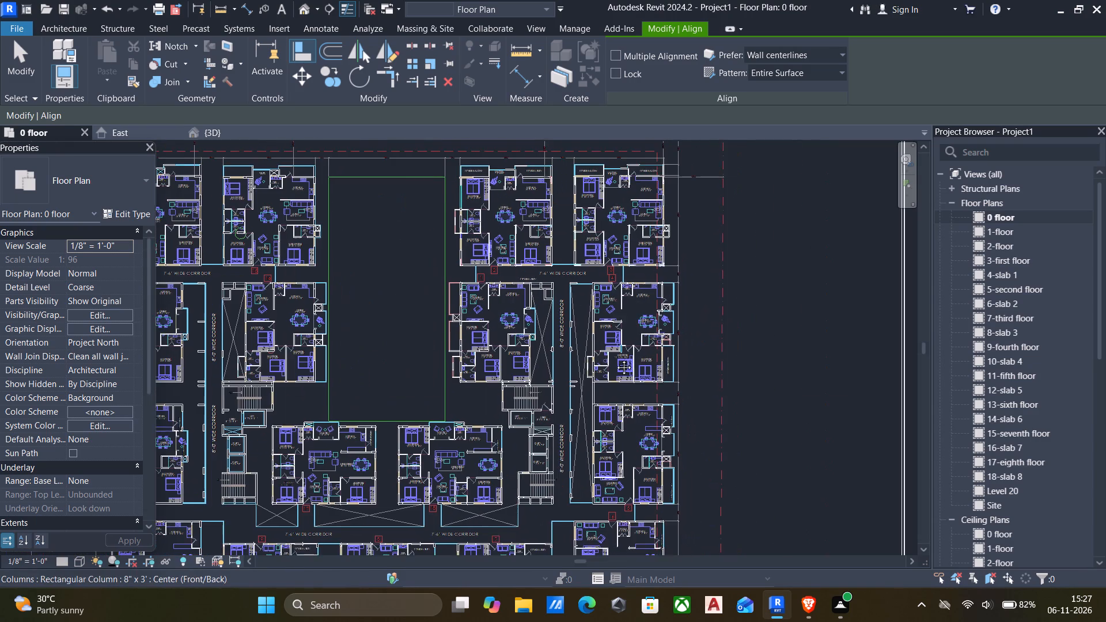
middle_drag(615, 359, 613, 371)
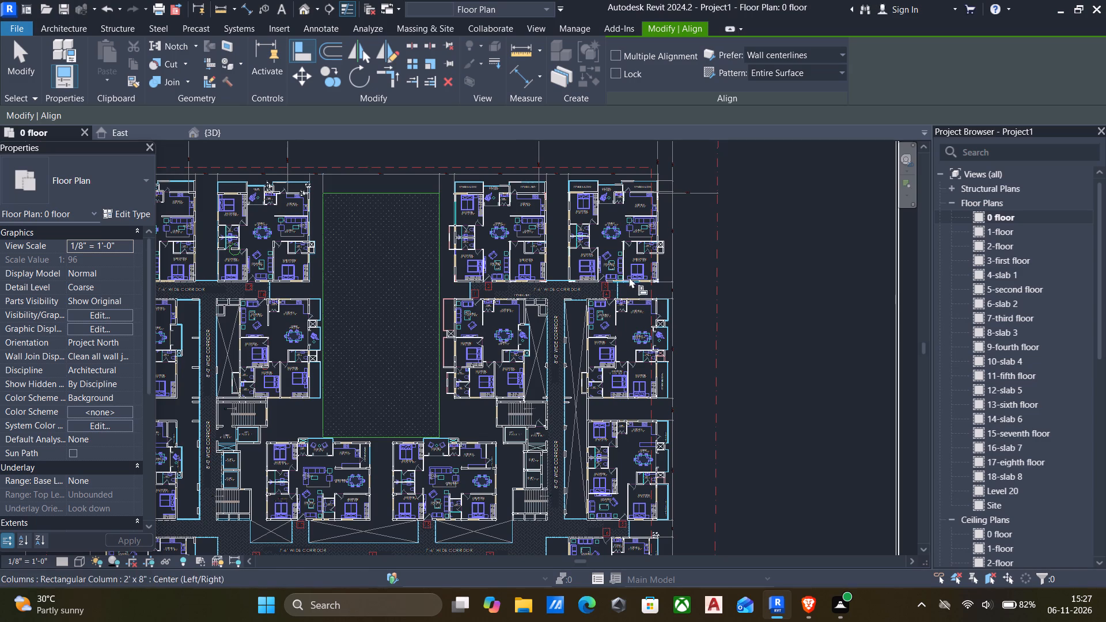
scroll(563, 219, down, 2)
middle_drag(555, 241, 570, 286)
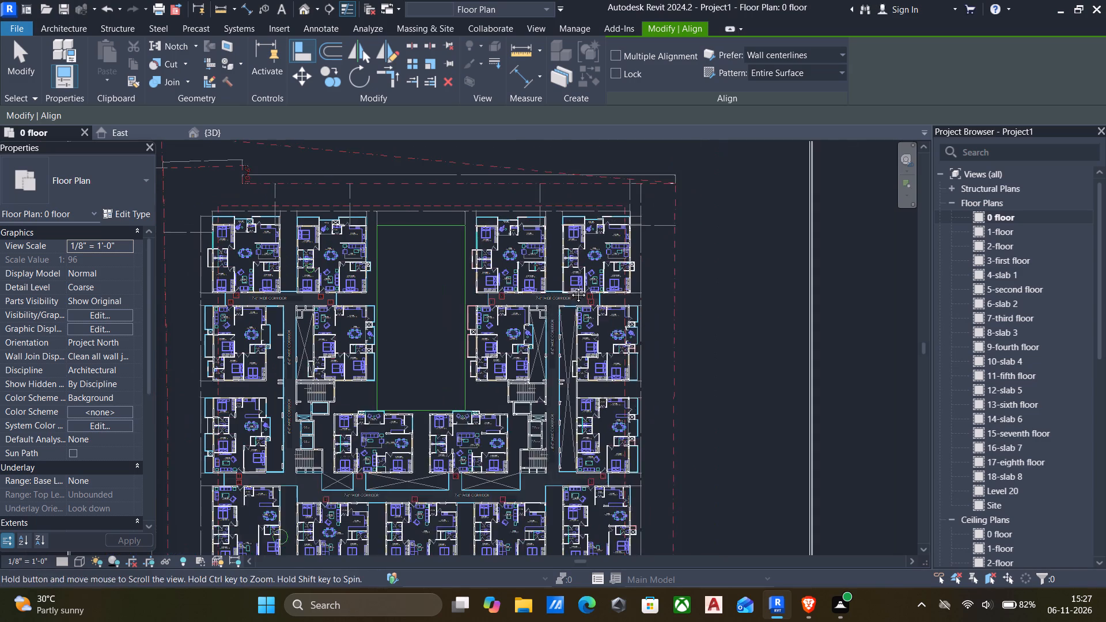
middle_drag(570, 286, 577, 287)
scroll(653, 251, up, 6)
scroll(643, 360, up, 5)
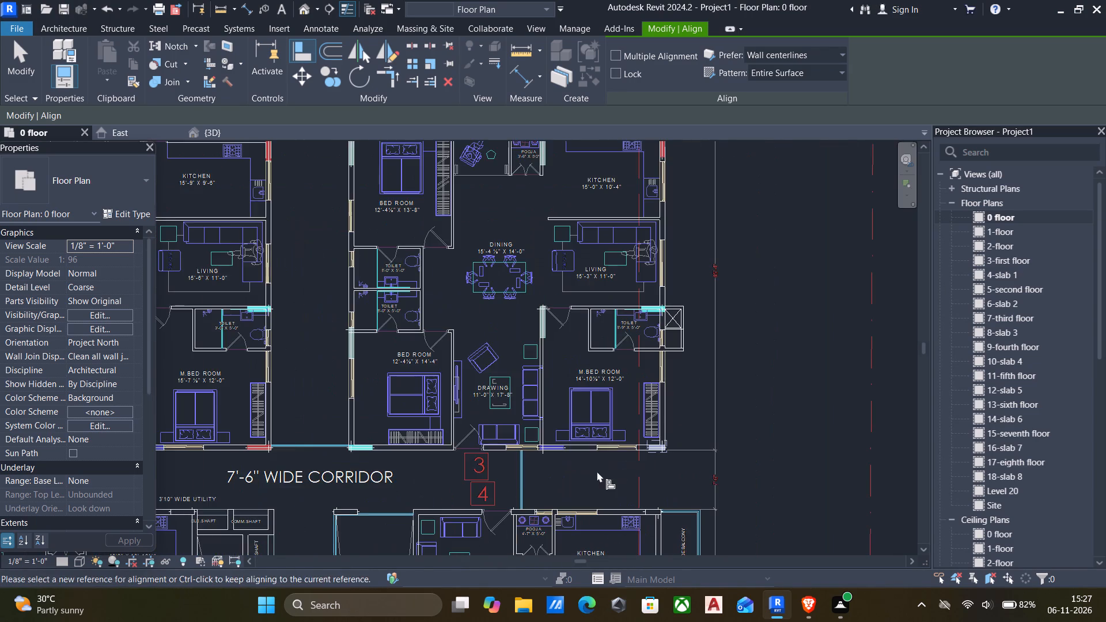
scroll(624, 449, up, 4)
scroll(606, 458, down, 5)
middle_drag(612, 458, 692, 424)
middle_drag(673, 445, 701, 318)
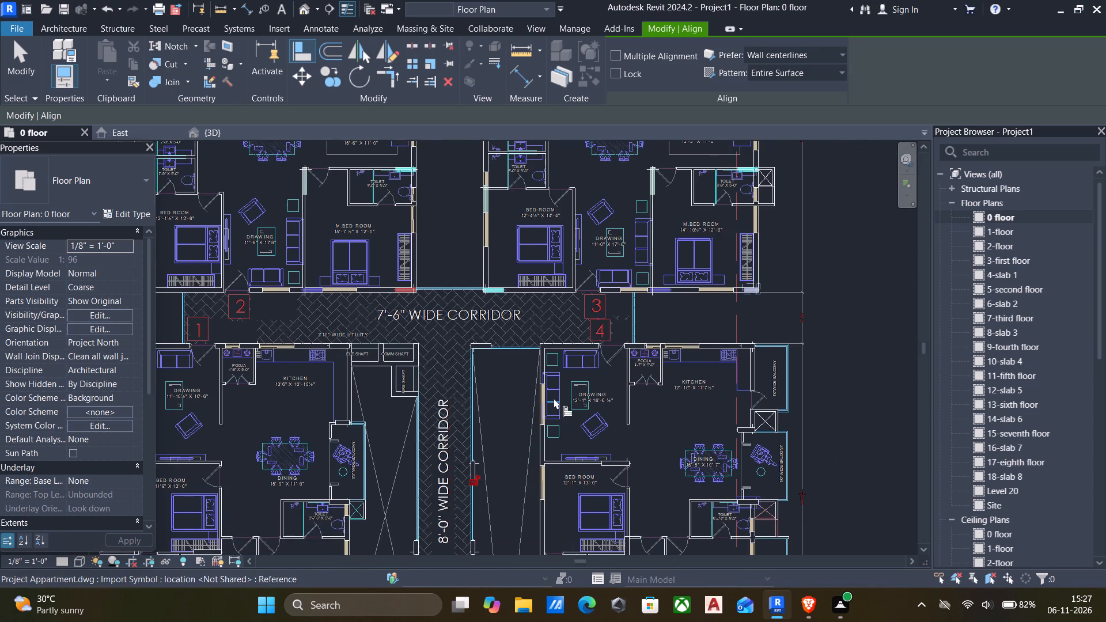
middle_drag(554, 397, 574, 357)
scroll(734, 316, up, 2)
scroll(747, 323, down, 2)
middle_drag(713, 329, 660, 309)
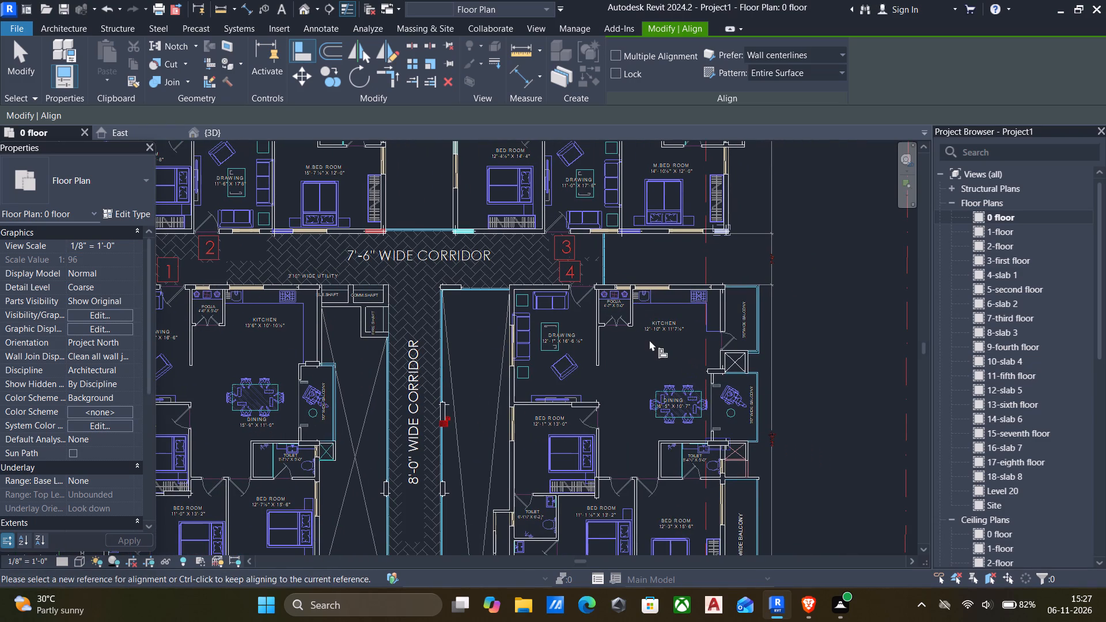
key(Escape)
scroll(679, 356, down, 4)
middle_drag(681, 358, 733, 377)
key(Escape)
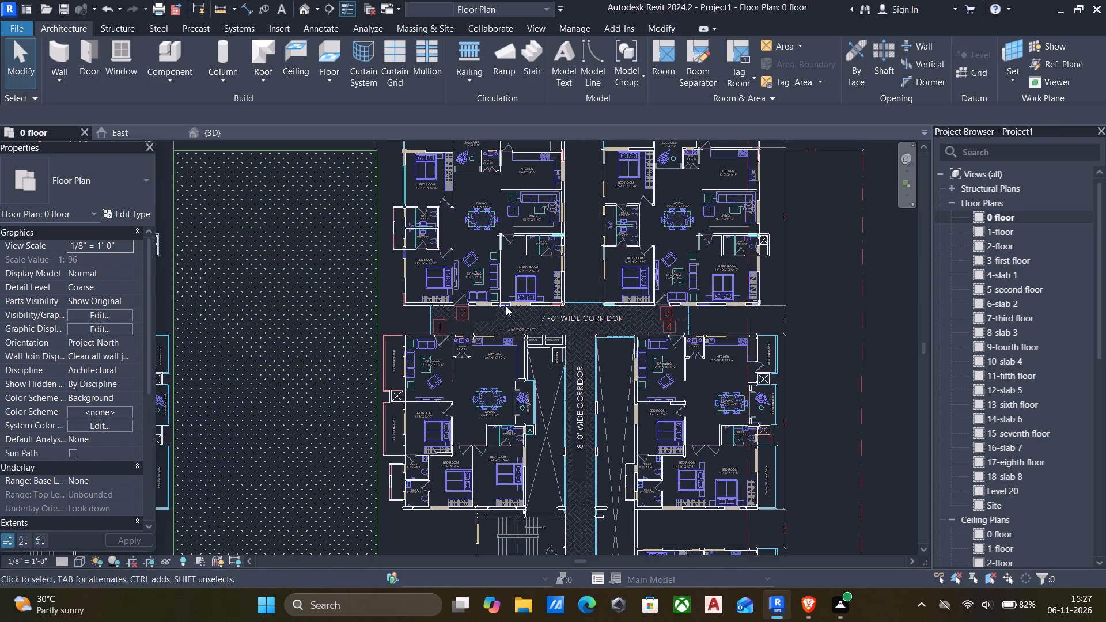
Place an 8" x 3' architectural column lengthwise over the cyan mark at flat 3's bedroom corner on the 7'-6" wide corridor.
scroll(551, 293, up, 5)
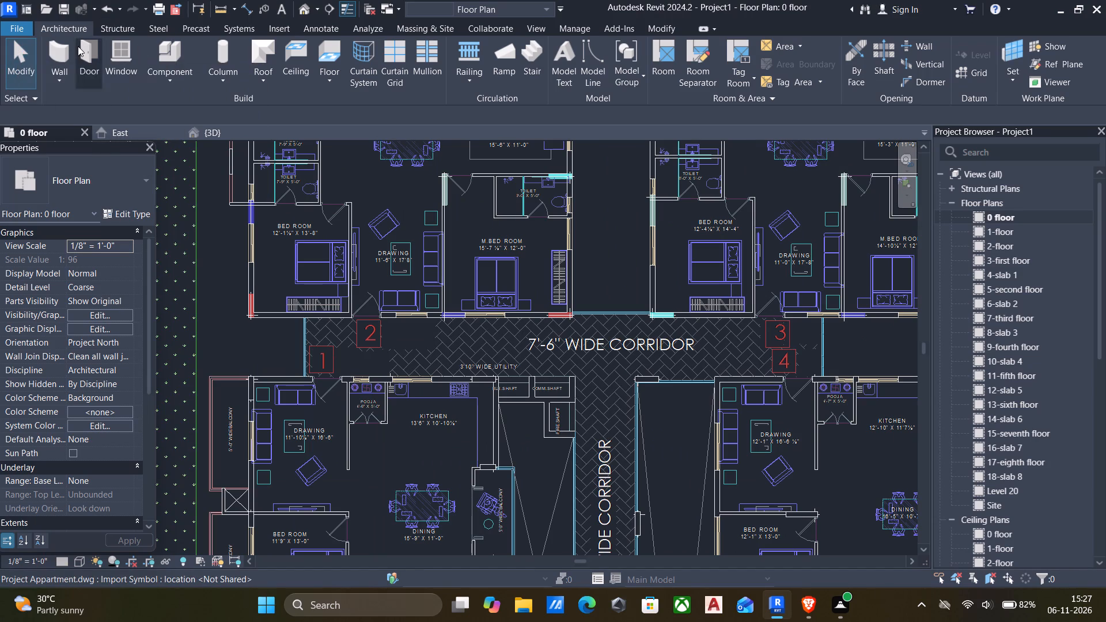
click(223, 82)
click(238, 132)
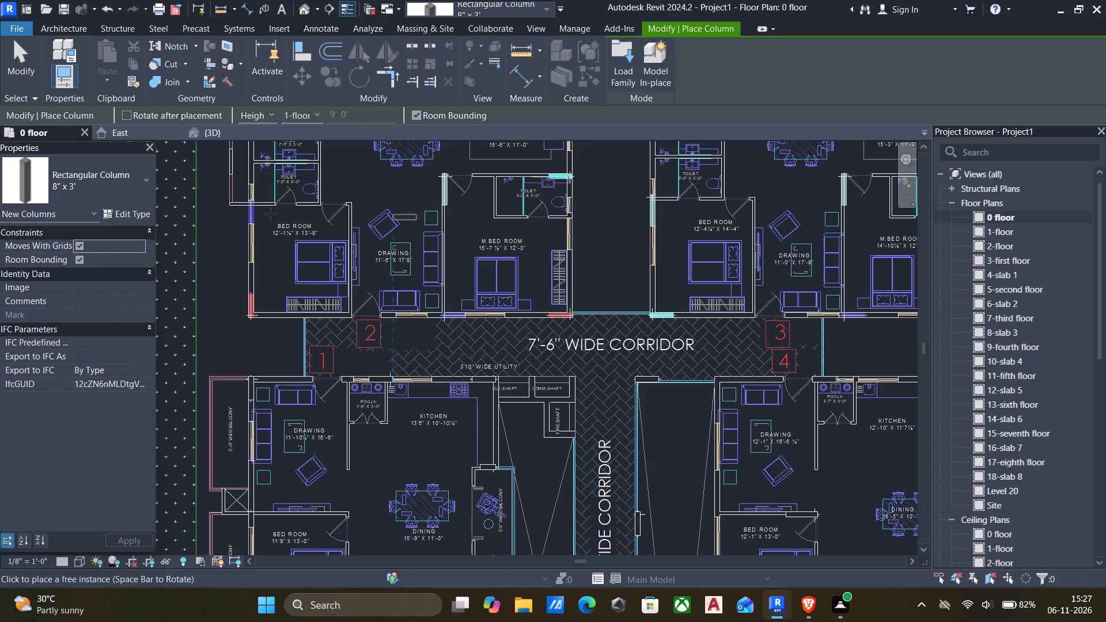
scroll(564, 315, up, 3)
scroll(753, 323, up, 5)
scroll(673, 302, up, 2)
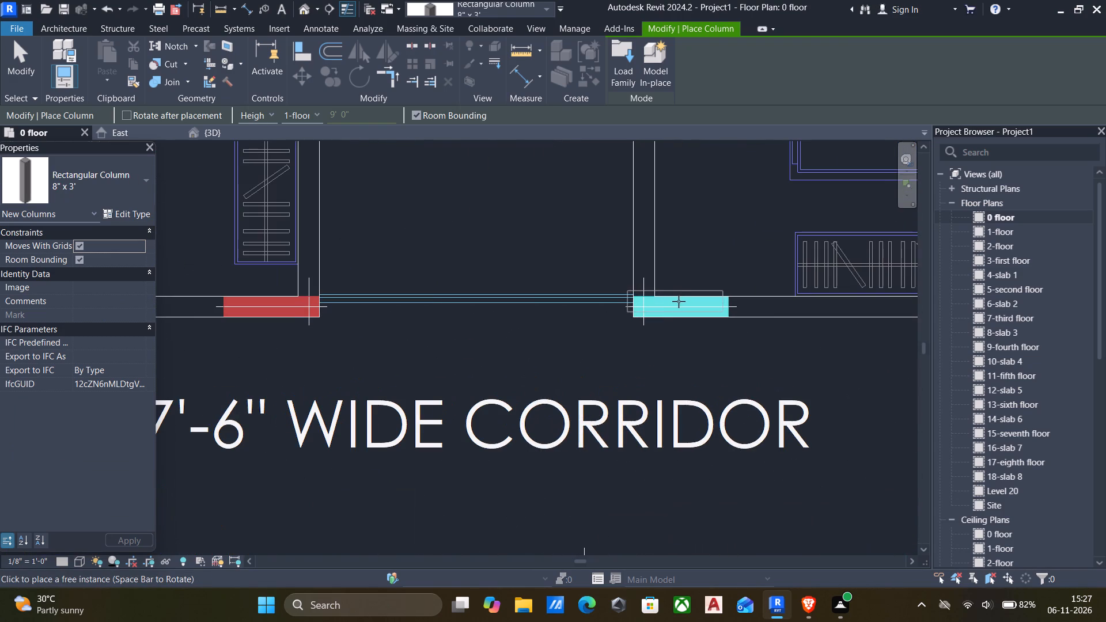
scroll(681, 309, up, 4)
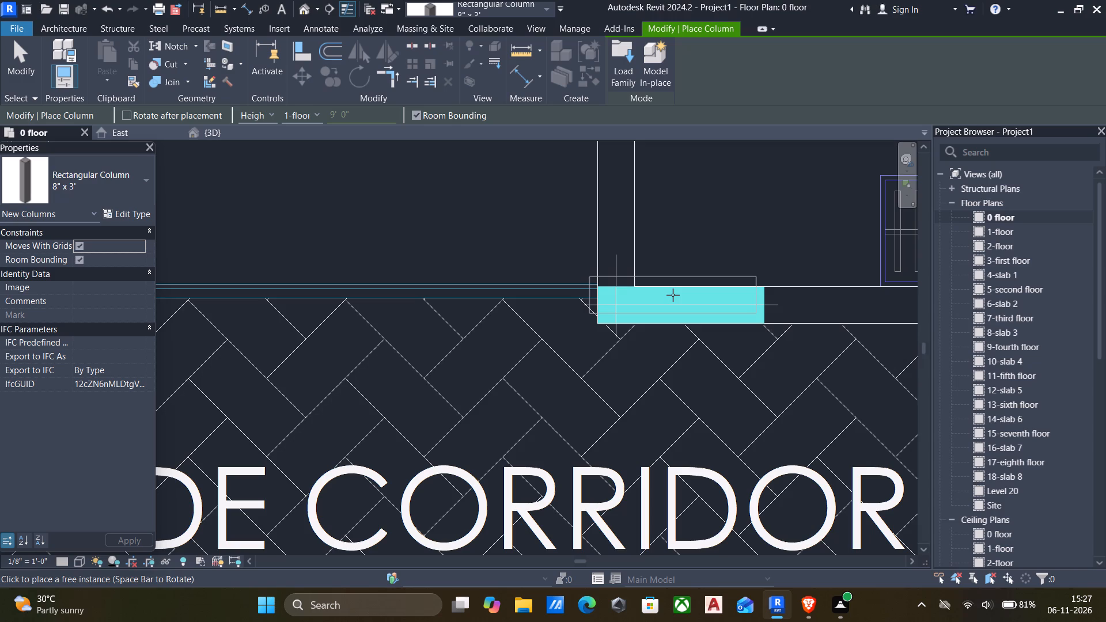
click(673, 295)
Place an 8" x 3' column lengthwise over the red mark at flat 2's master bedroom corner on the 7'-6" wide corridor.
scroll(670, 295, down, 7)
middle_drag(668, 295, 761, 304)
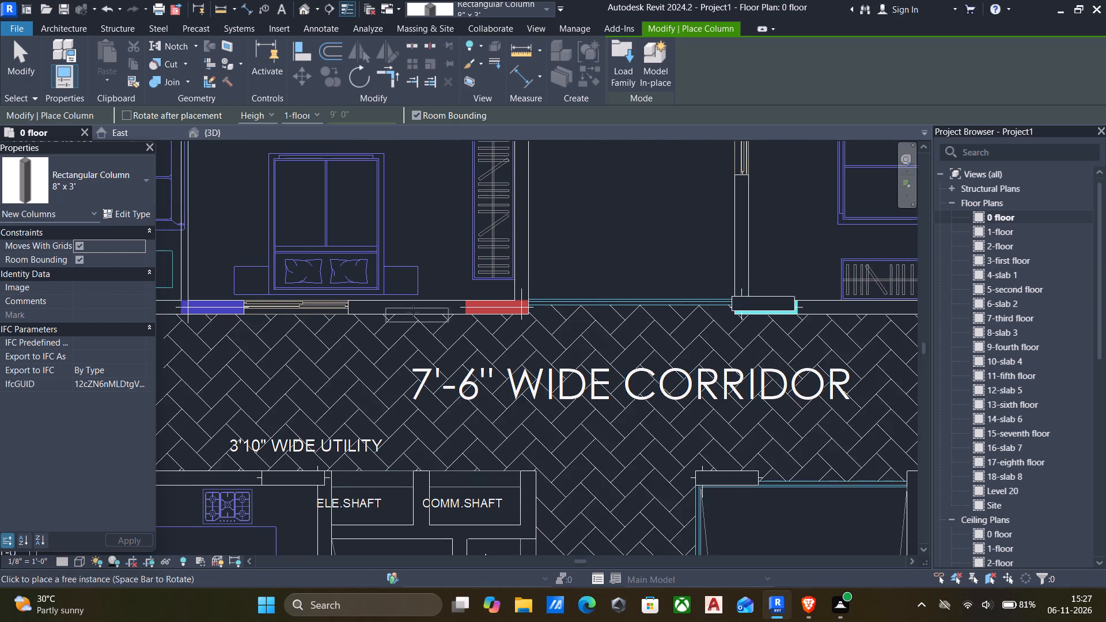
scroll(418, 320, up, 5)
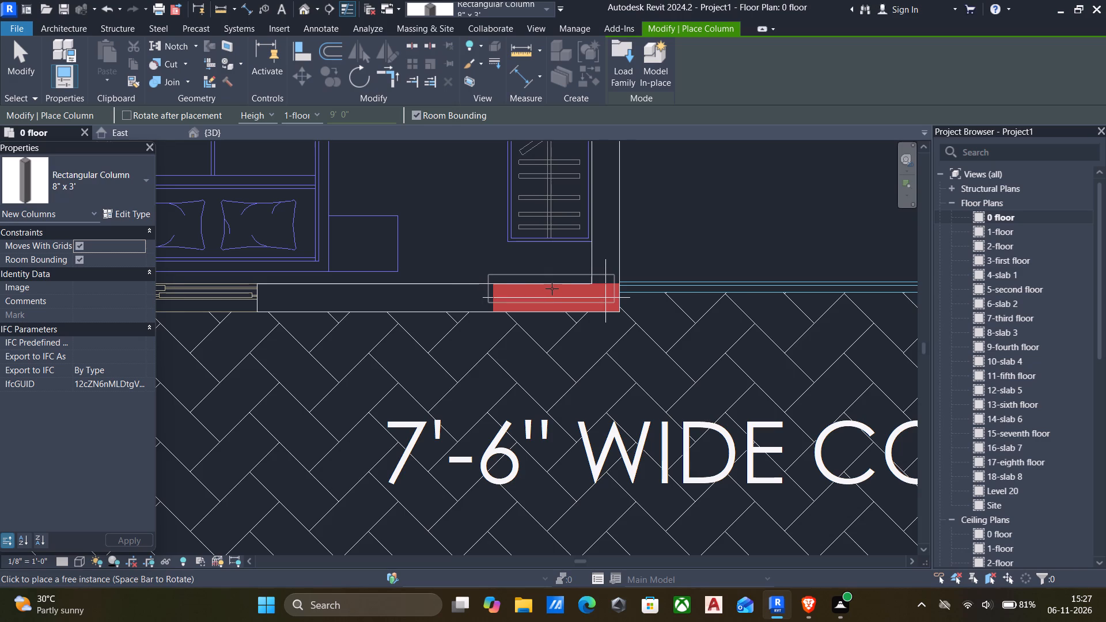
scroll(544, 289, up, 3)
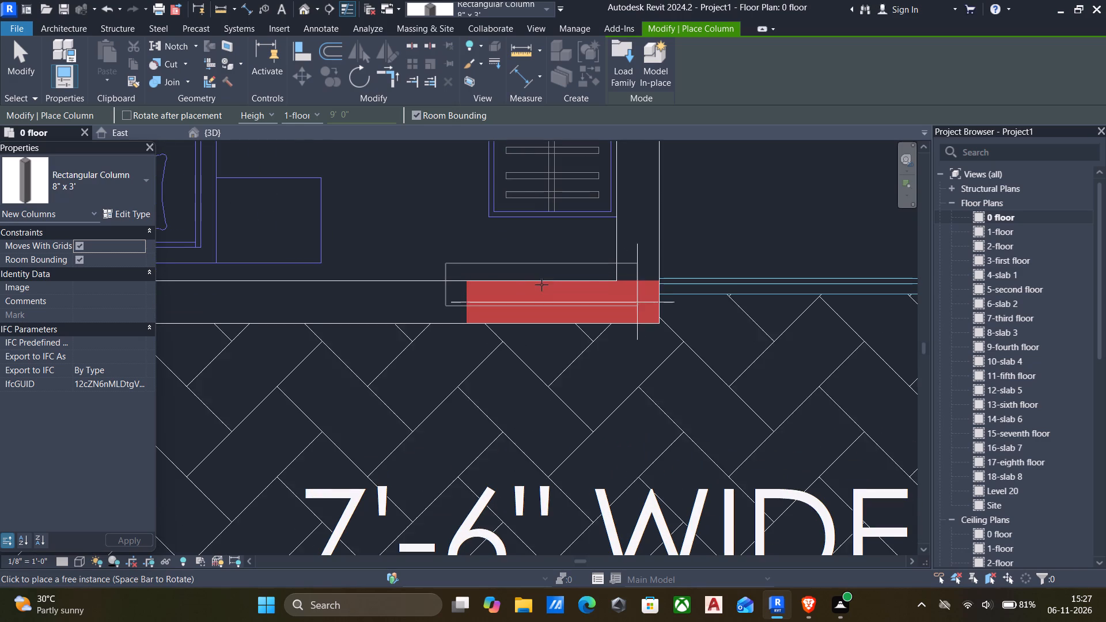
click(541, 285)
Place an 8" x 3' column lengthwise over the blue mark where flat 2's drawing room and master bedroom meet the corridor.
scroll(533, 287, down, 6)
middle_drag(543, 301, 642, 304)
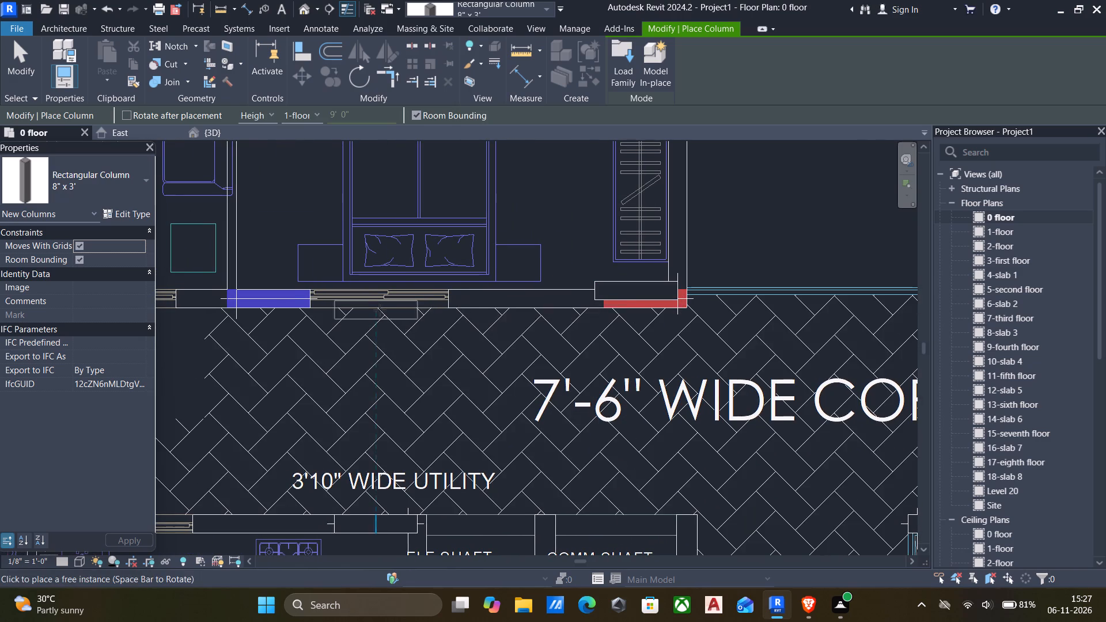
middle_drag(448, 310, 635, 314)
scroll(416, 298, up, 4)
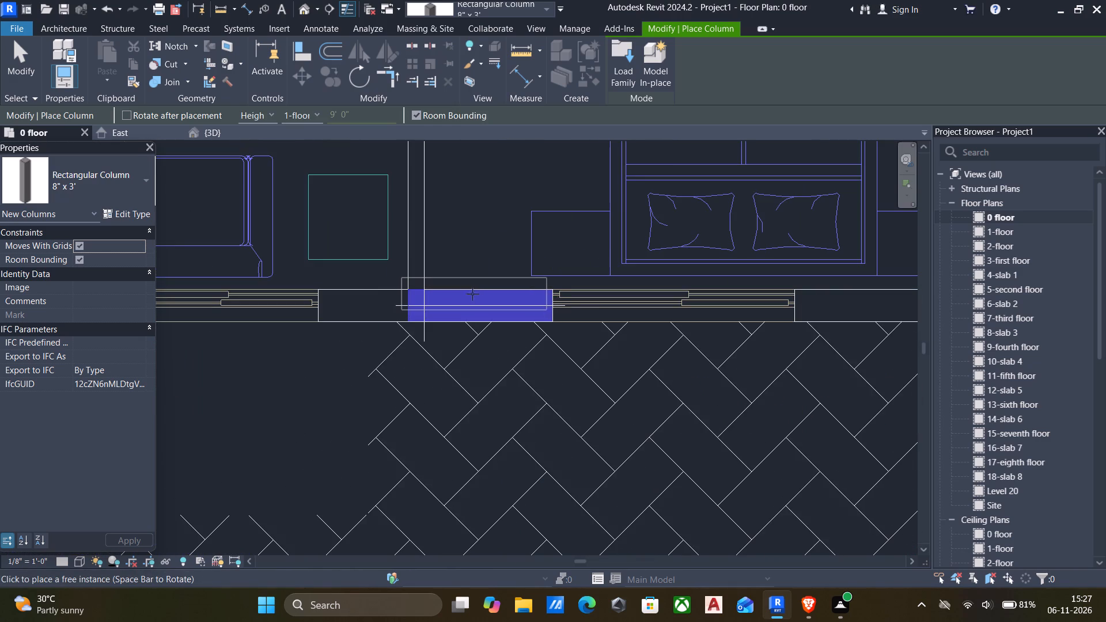
click(472, 293)
Place an 8" x 3' column, turned to run along the outer wall, over the red mark at flat 2's 12'-1½" x 13'-8" bedroom corner.
scroll(471, 297, down, 5)
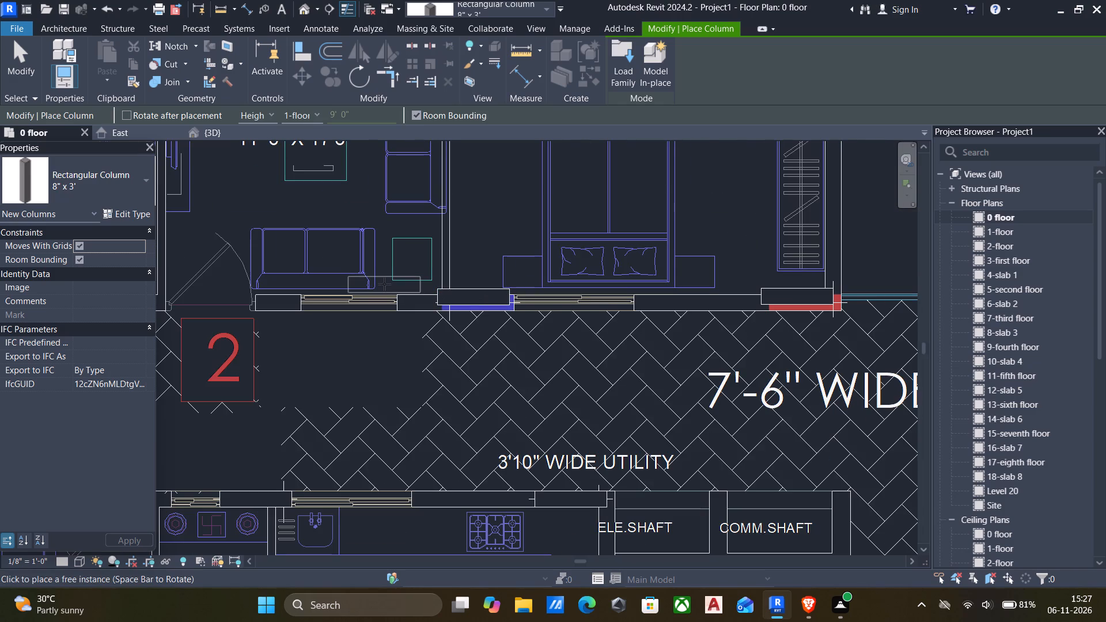
scroll(381, 300, down, 5)
middle_drag(436, 311, 443, 311)
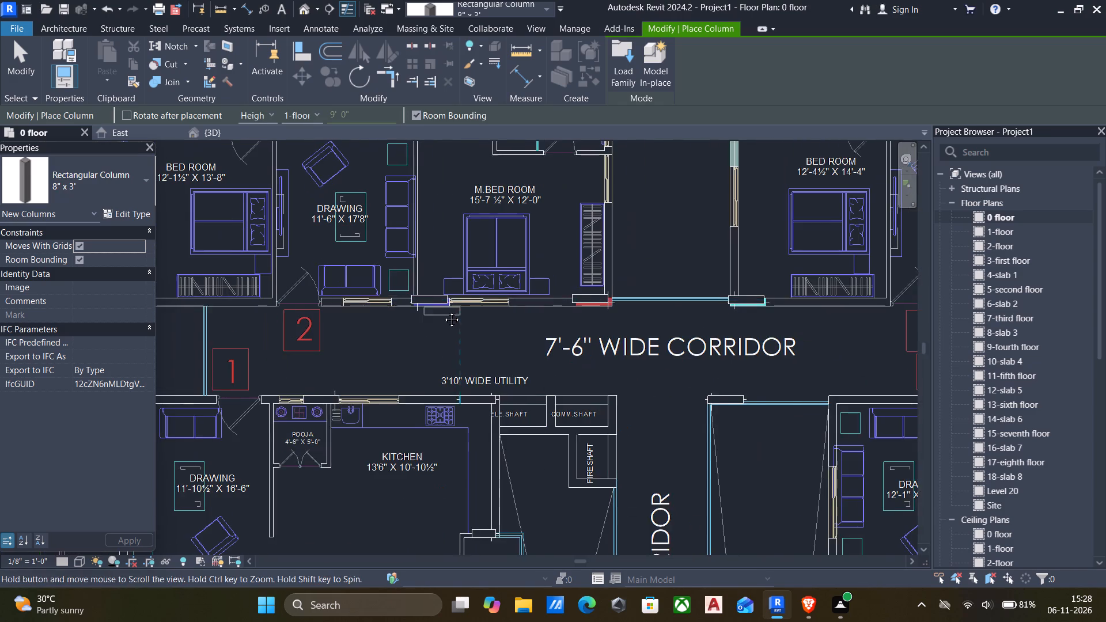
middle_drag(443, 311, 494, 313)
scroll(418, 308, down, 2)
middle_drag(426, 308, 528, 309)
scroll(403, 287, up, 4)
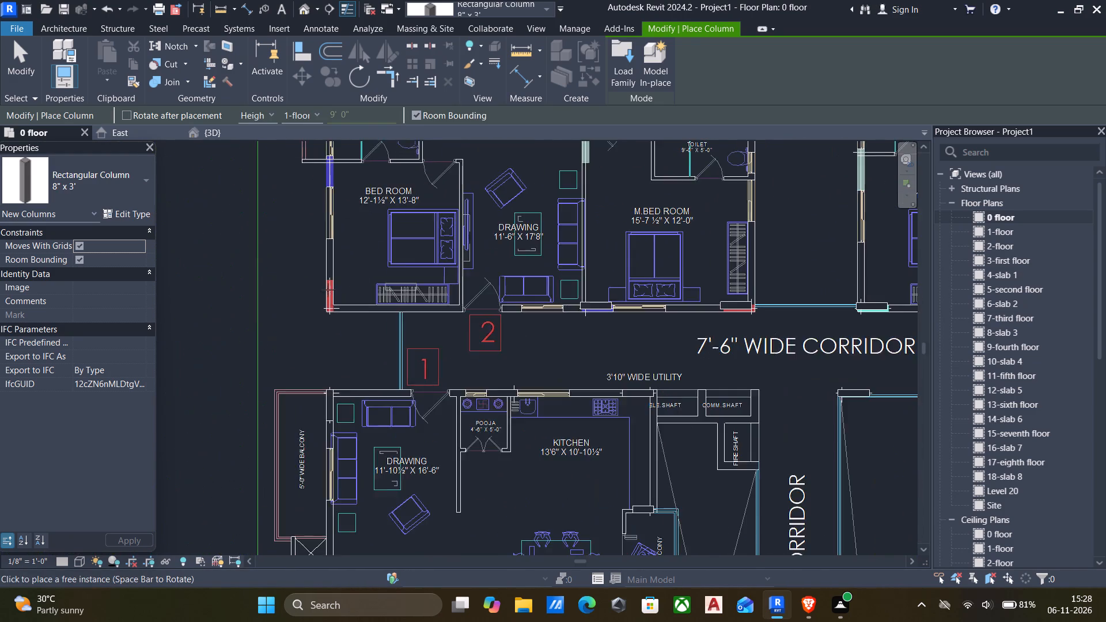
scroll(328, 290, up, 1)
key(space)
scroll(289, 297, up, 4)
scroll(335, 297, up, 3)
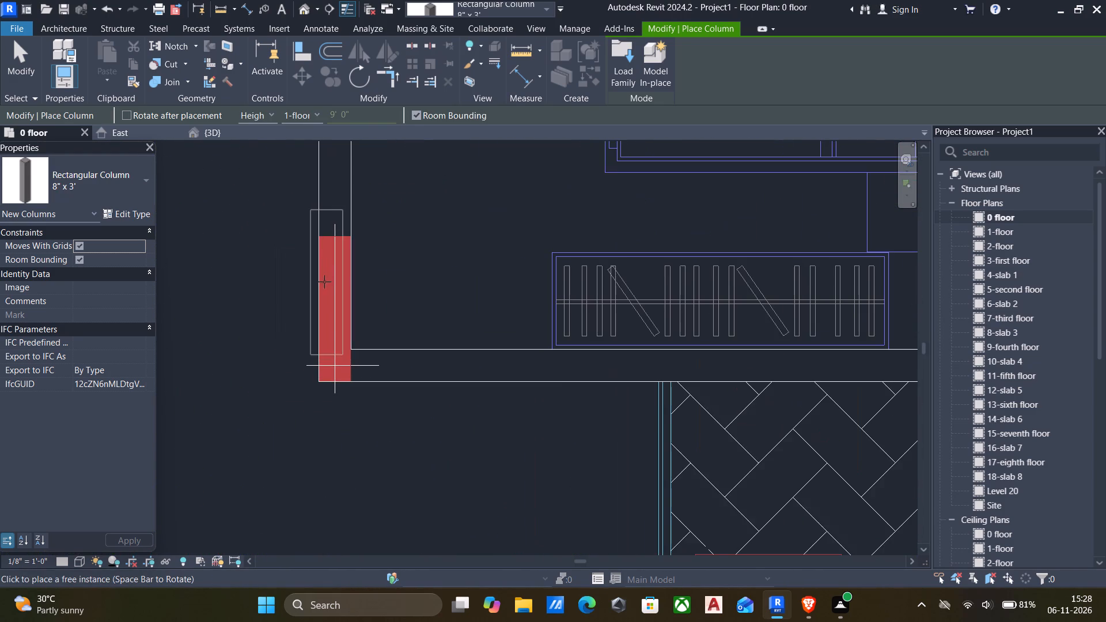
click(321, 291)
Place an 8" x 3' column over the blue mark where flat 2's 12'-1½" x 13'-8" bedroom meets the toilet-side outer wall.
scroll(313, 292, down, 6)
middle_drag(316, 295, 366, 329)
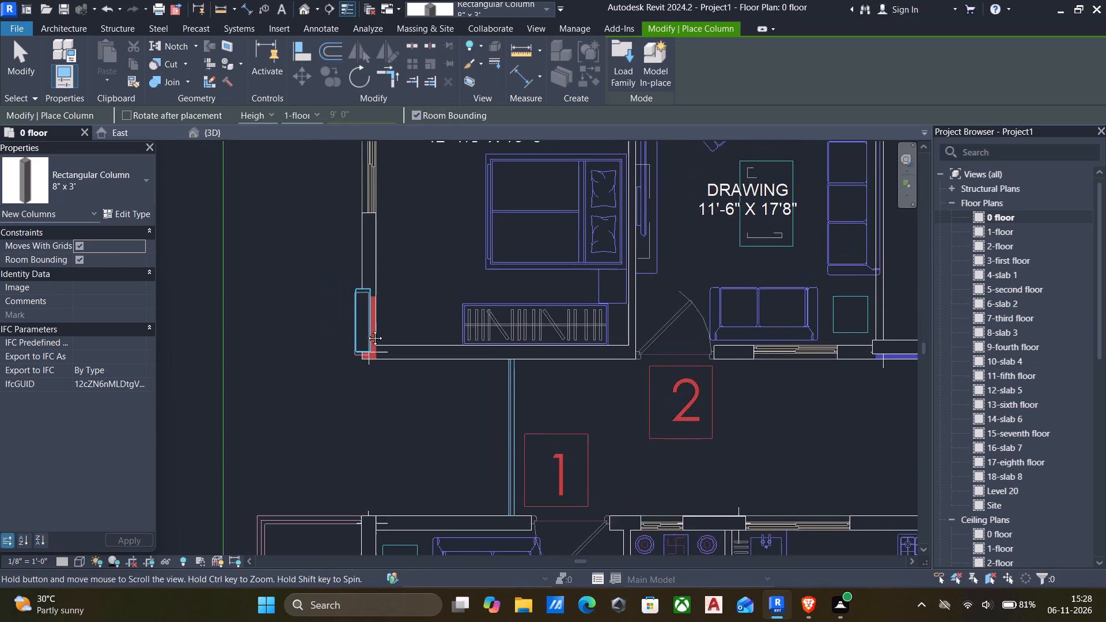
middle_drag(366, 329, 378, 351)
scroll(377, 349, down, 5)
middle_drag(377, 352, 379, 324)
middle_drag(423, 351, 461, 409)
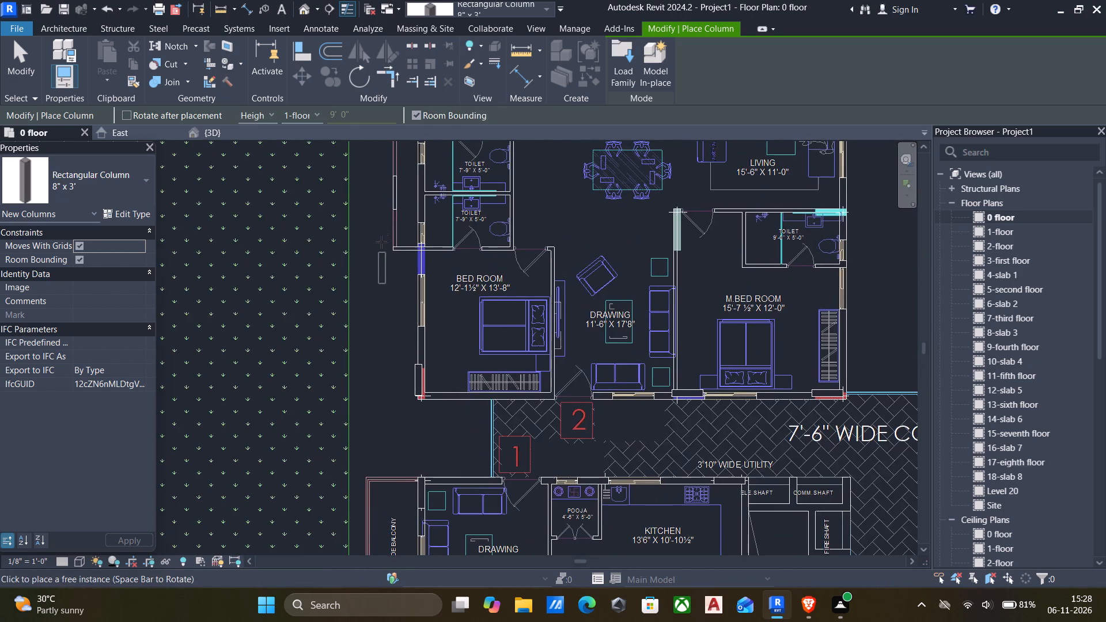
scroll(382, 232, up, 5)
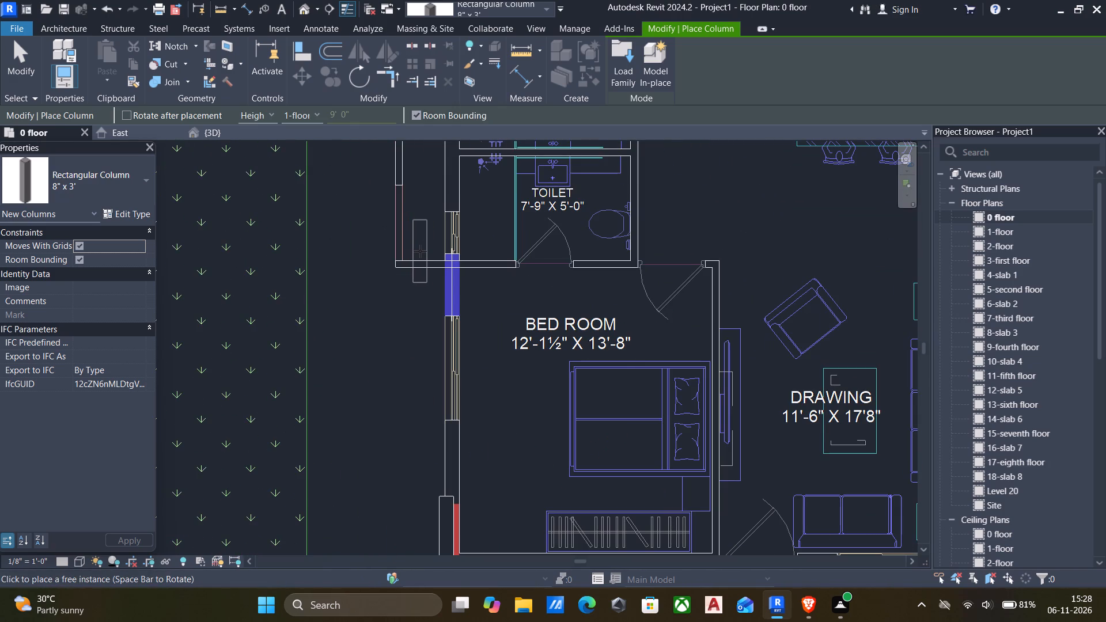
scroll(420, 259, up, 2)
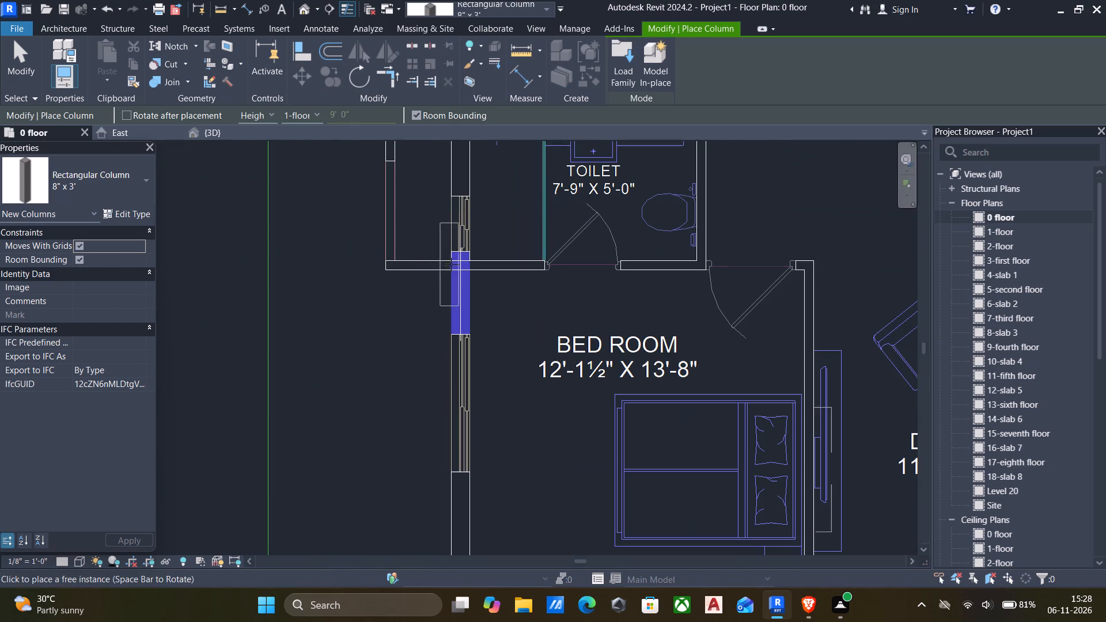
scroll(463, 276, up, 3)
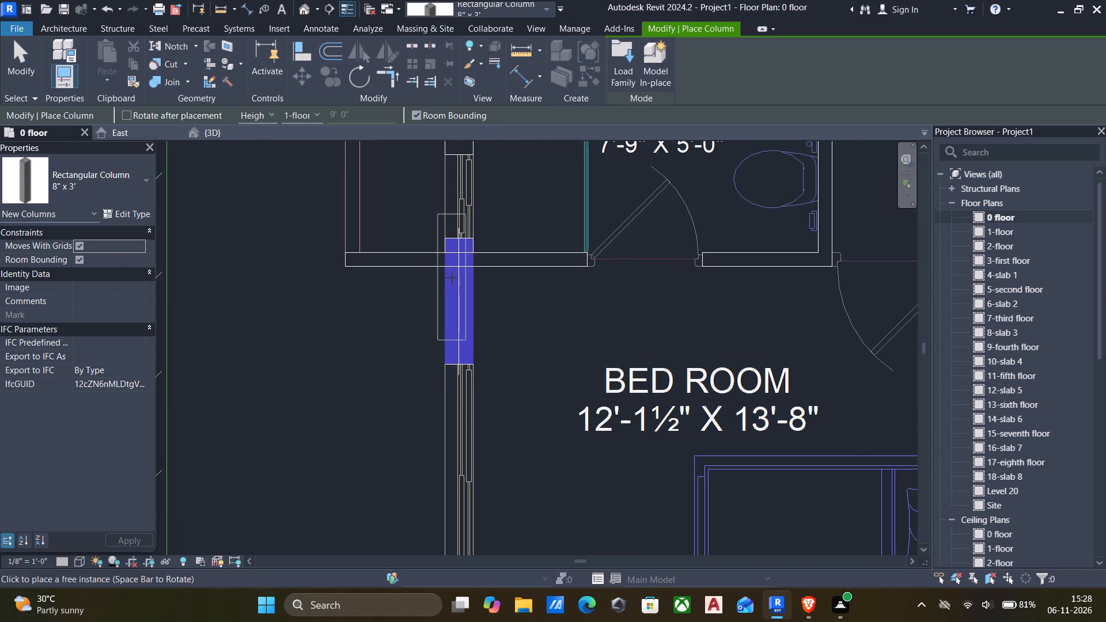
scroll(452, 278, up, 1)
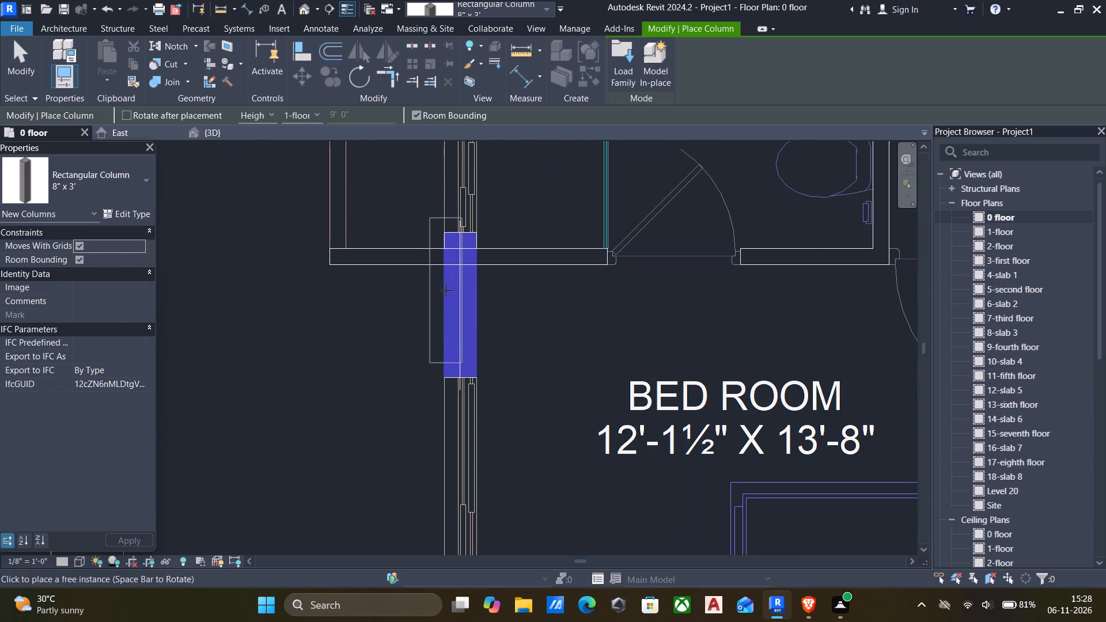
click(446, 290)
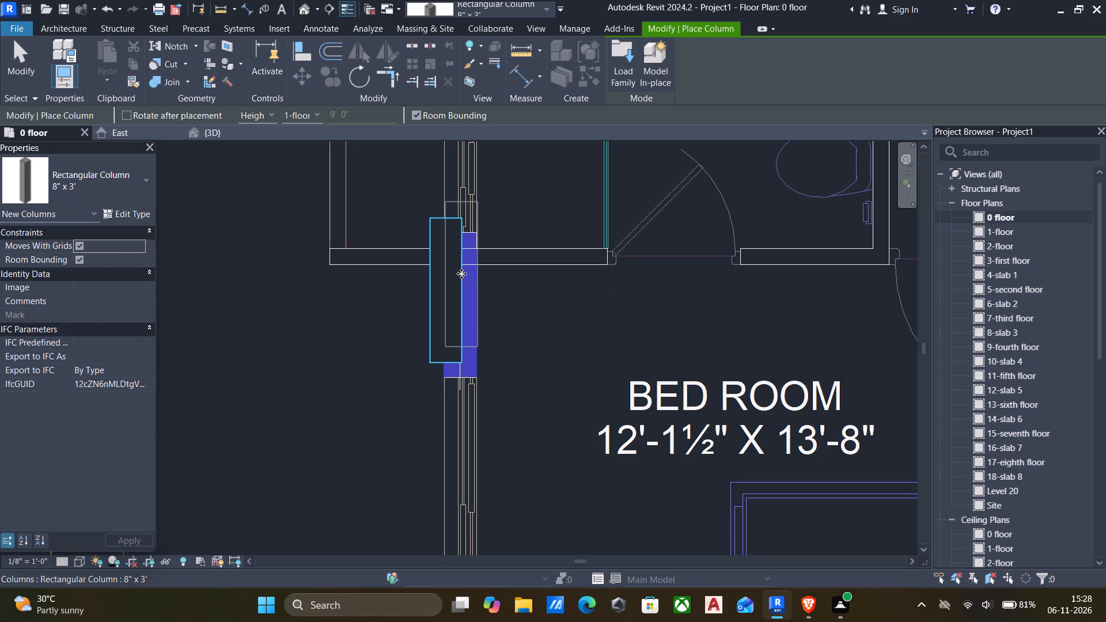
Place an 8" x 3' column lengthwise over the cyan mark between flat 2's living room and the 9'-0" x 5'-0" toilet.
scroll(488, 291, down, 8)
middle_drag(503, 318, 425, 333)
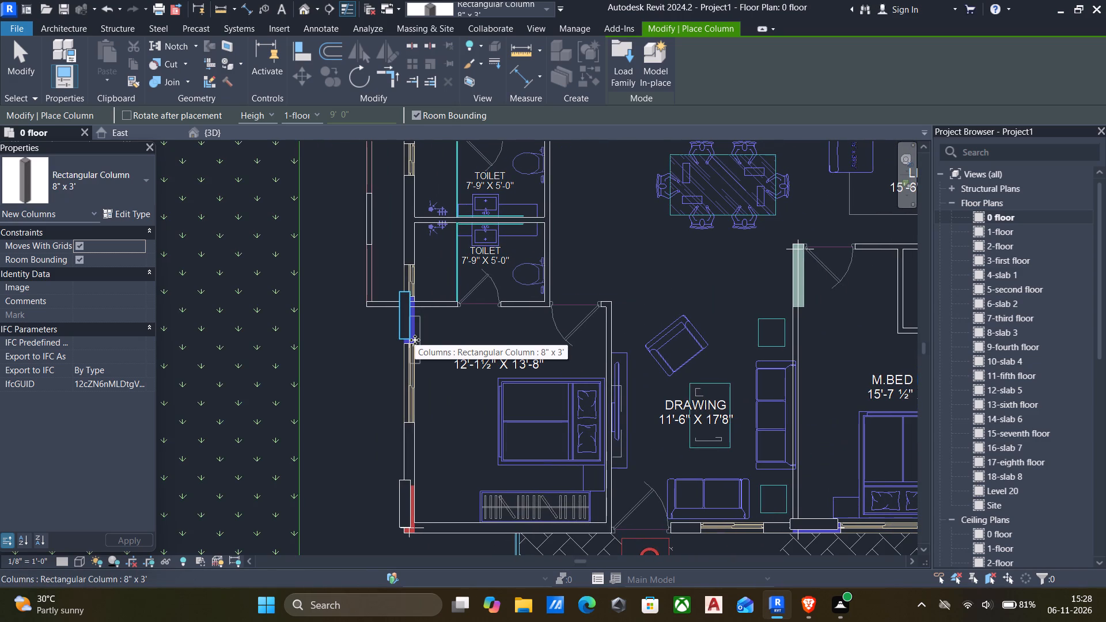
scroll(425, 342, down, 6)
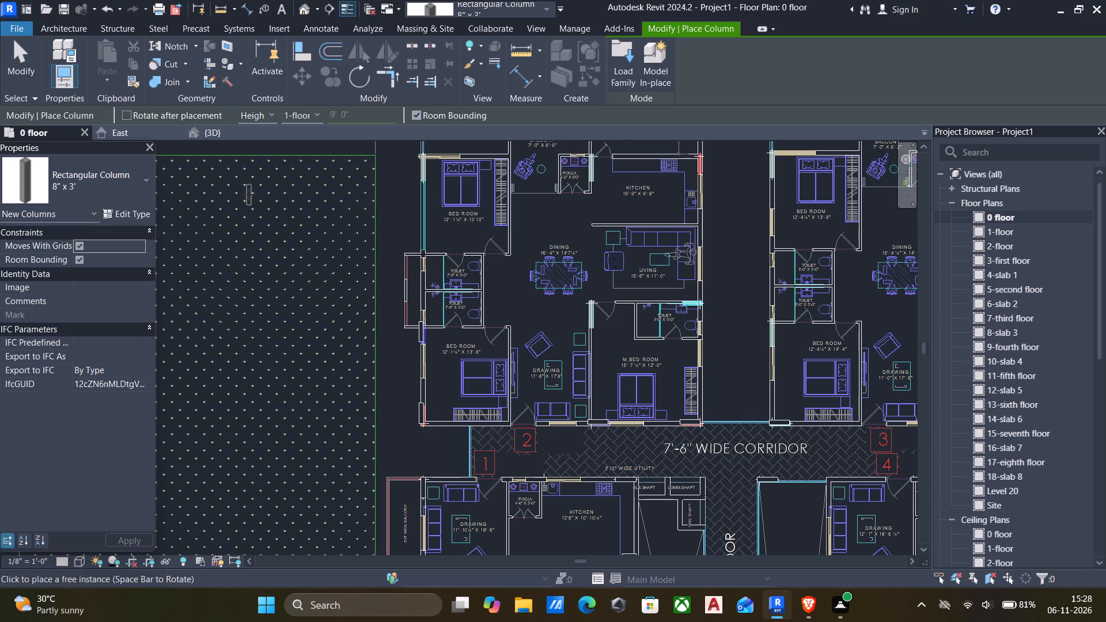
scroll(766, 305, up, 4)
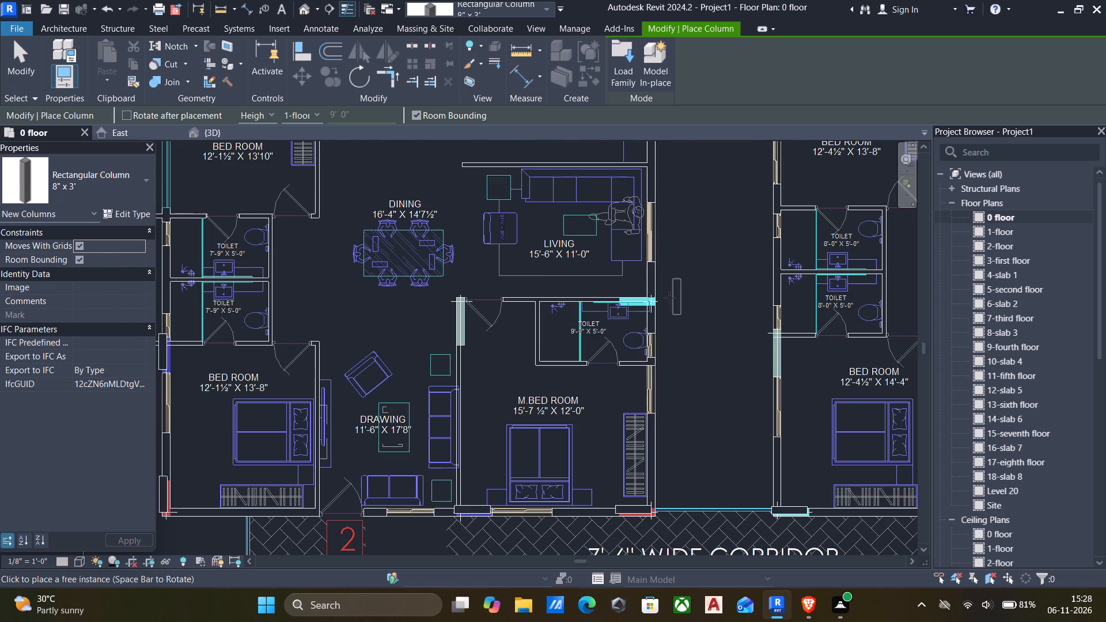
scroll(649, 294, up, 5)
key(space)
scroll(627, 304, up, 3)
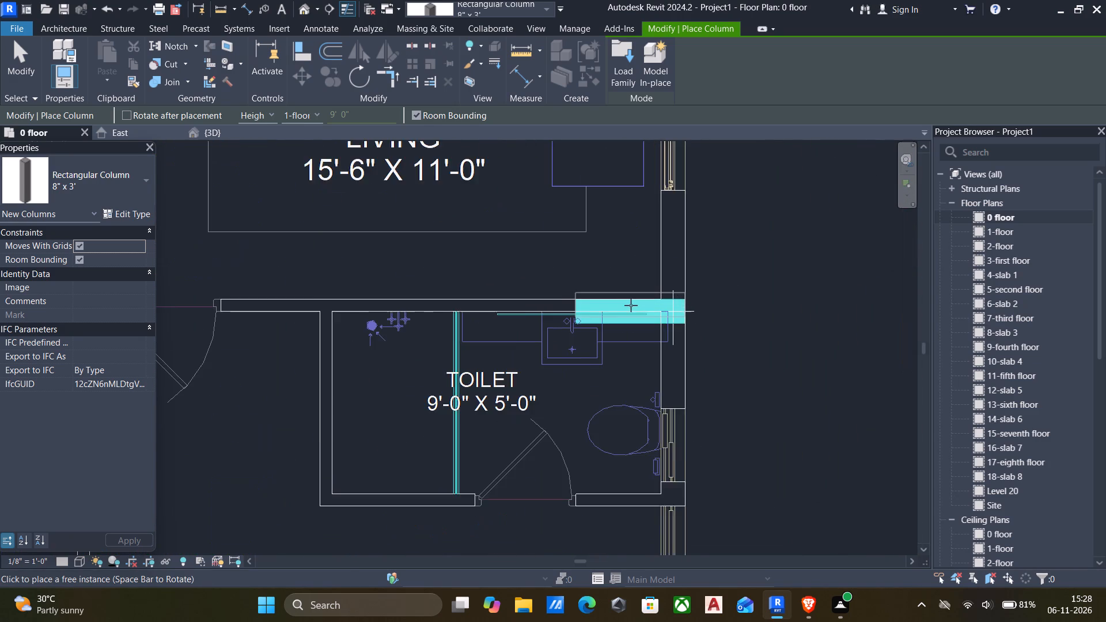
scroll(631, 305, up, 3)
click(617, 300)
Place an 8" x 4' column, turned along the wall, over the pale green mark beside flat 2's master bedroom door.
scroll(616, 307, down, 7)
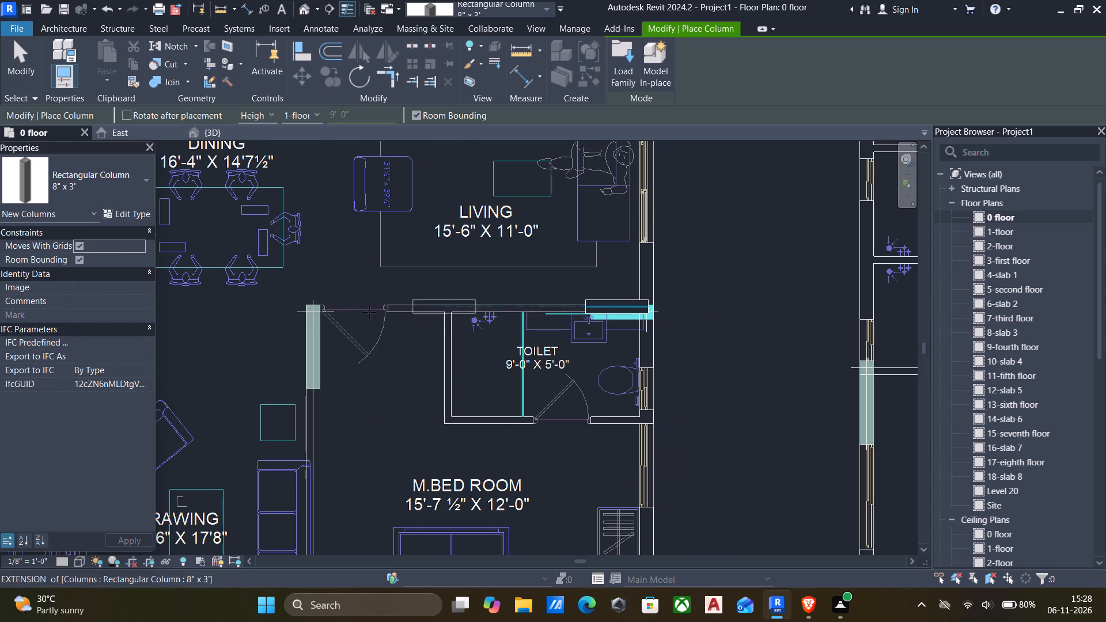
click(89, 180)
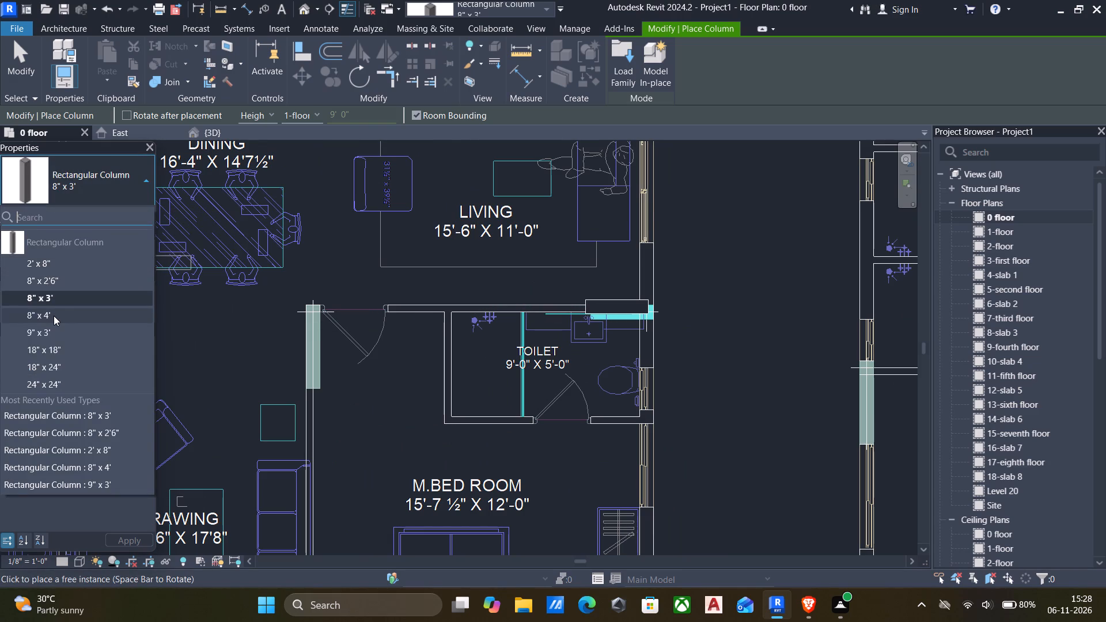
click(54, 314)
key(space)
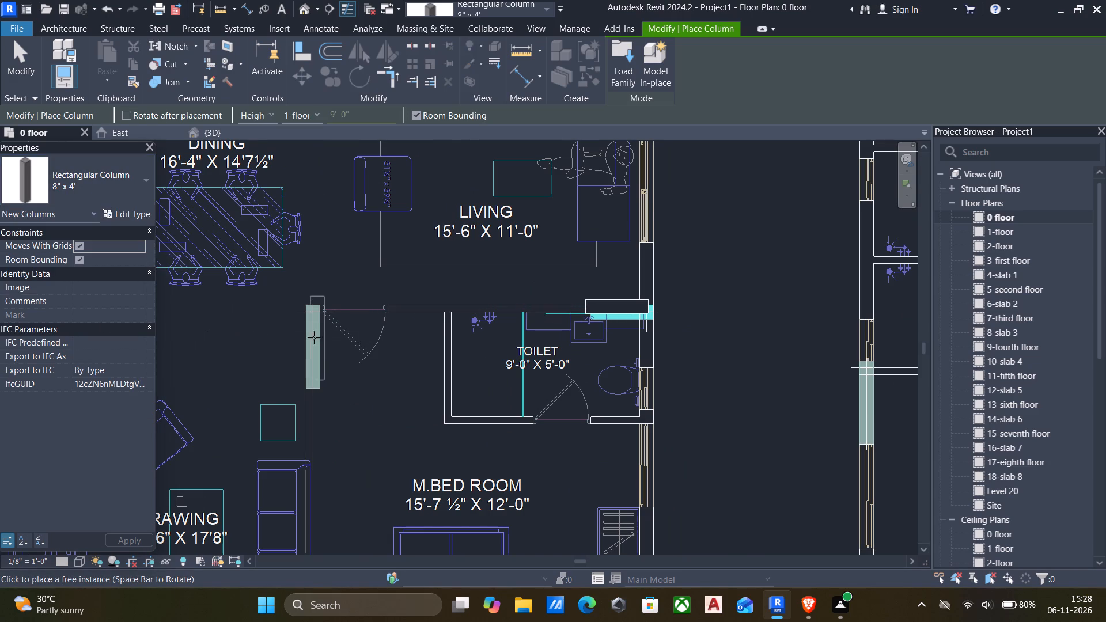
scroll(308, 337, up, 2)
click(310, 337)
Place an 8" x 4' column over the pale green mark at the balcony-side corner of flat 2's 12'-1½" x 13'10" bedroom.
scroll(310, 339, down, 6)
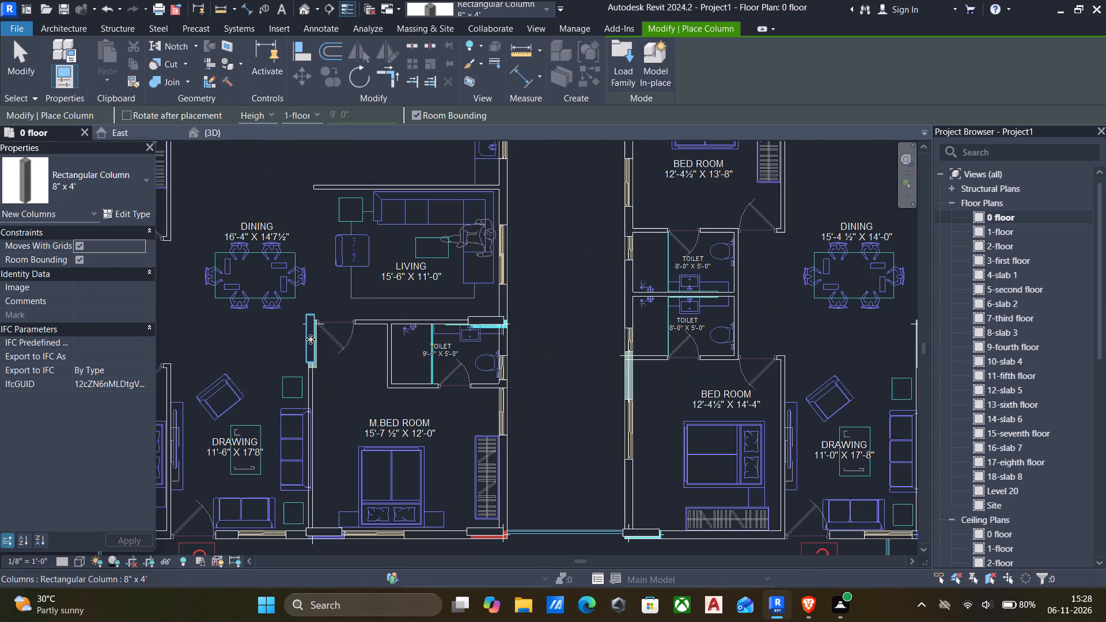
scroll(312, 339, down, 6)
scroll(269, 260, down, 3)
middle_drag(270, 260, 448, 309)
scroll(435, 295, up, 5)
scroll(345, 299, up, 8)
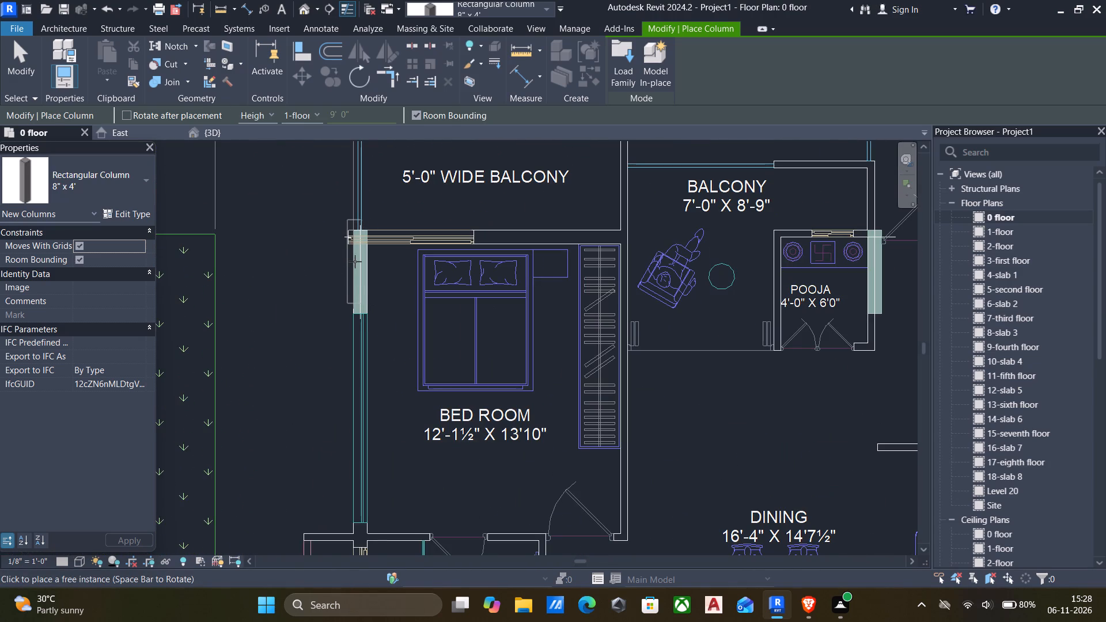
click(355, 261)
Place an 8" x 4' column over the pale green mark between flat 2's pooja room and kitchen.
scroll(355, 264, down, 5)
scroll(613, 261, up, 5)
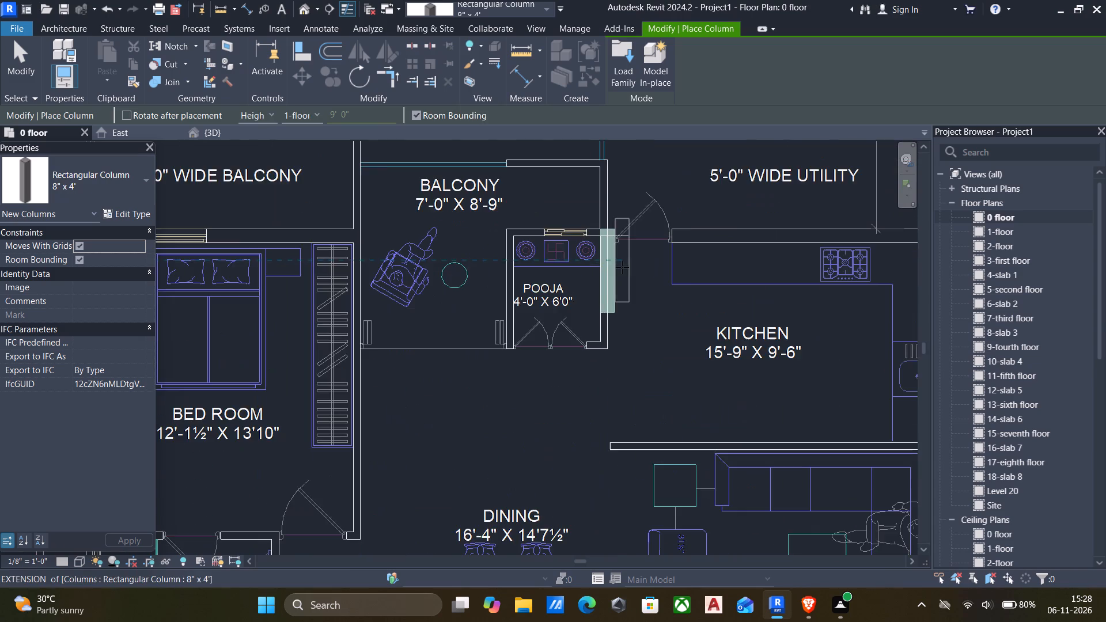
scroll(616, 261, up, 4)
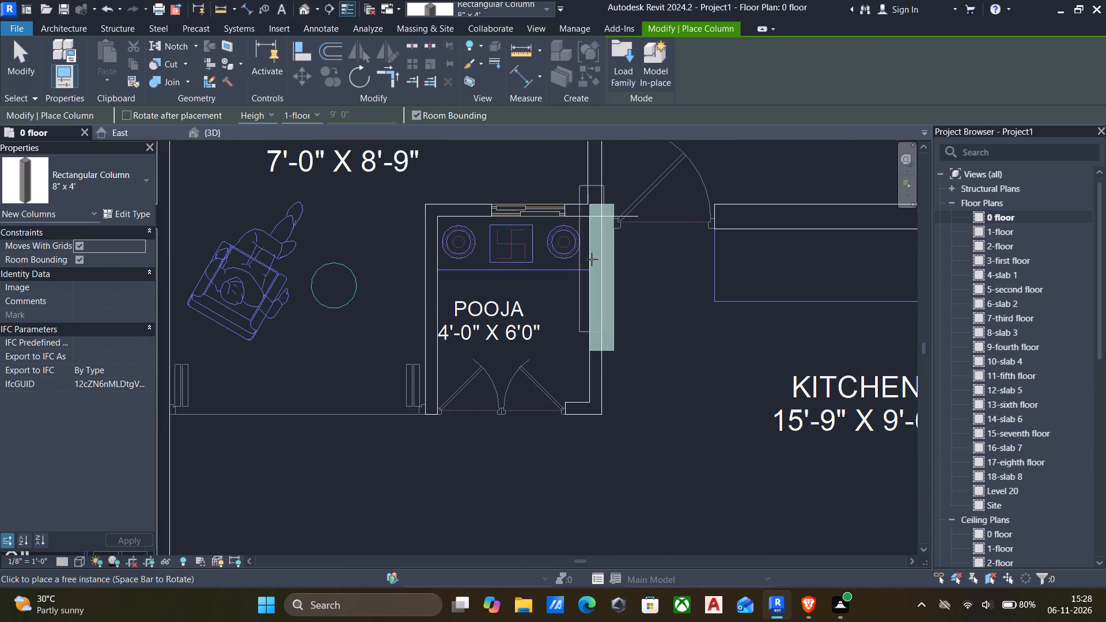
scroll(592, 260, up, 3)
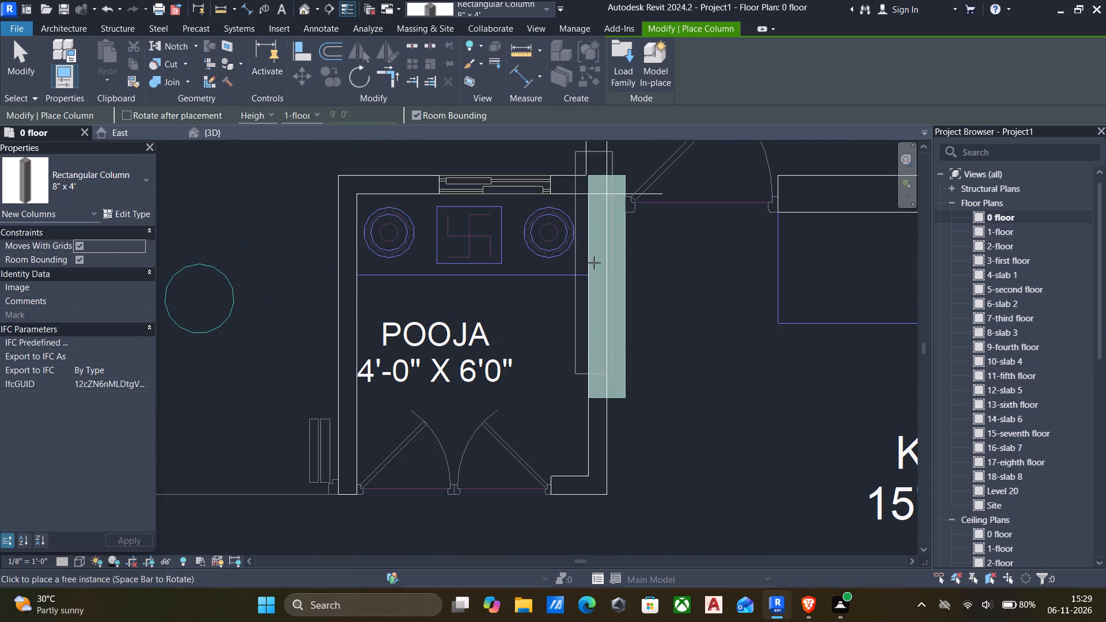
click(594, 263)
Place an 8" x 3' column, turned along the outer wall, over the red mark where flat 2's kitchen meets the 5'-0" wide utility.
scroll(594, 264, down, 11)
middle_drag(626, 286, 501, 285)
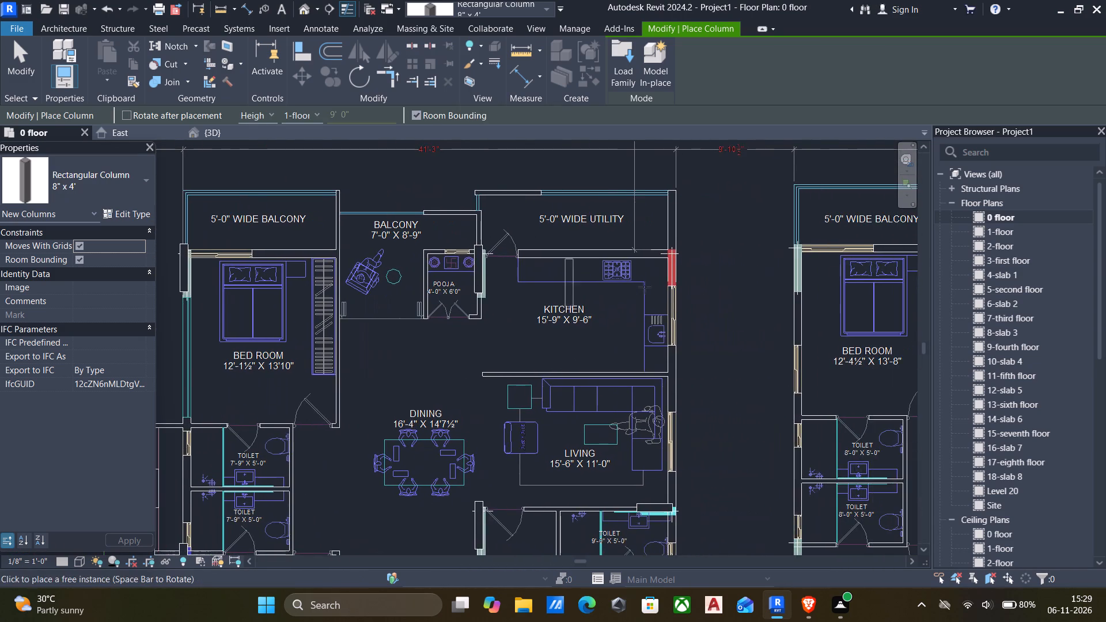
scroll(868, 267, up, 2)
click(126, 183)
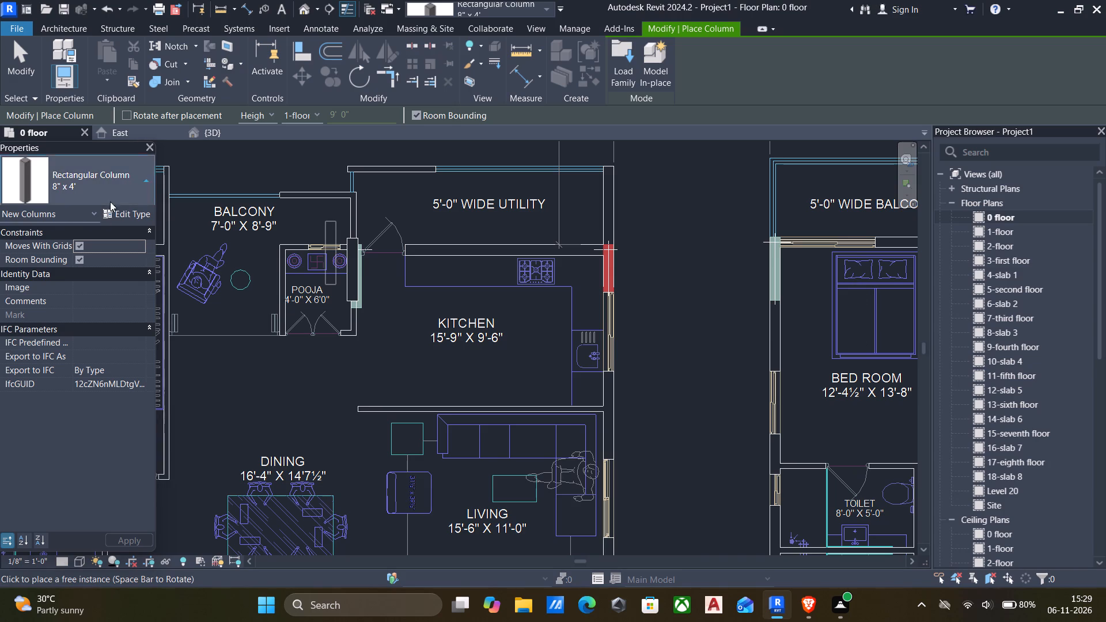
click(50, 295)
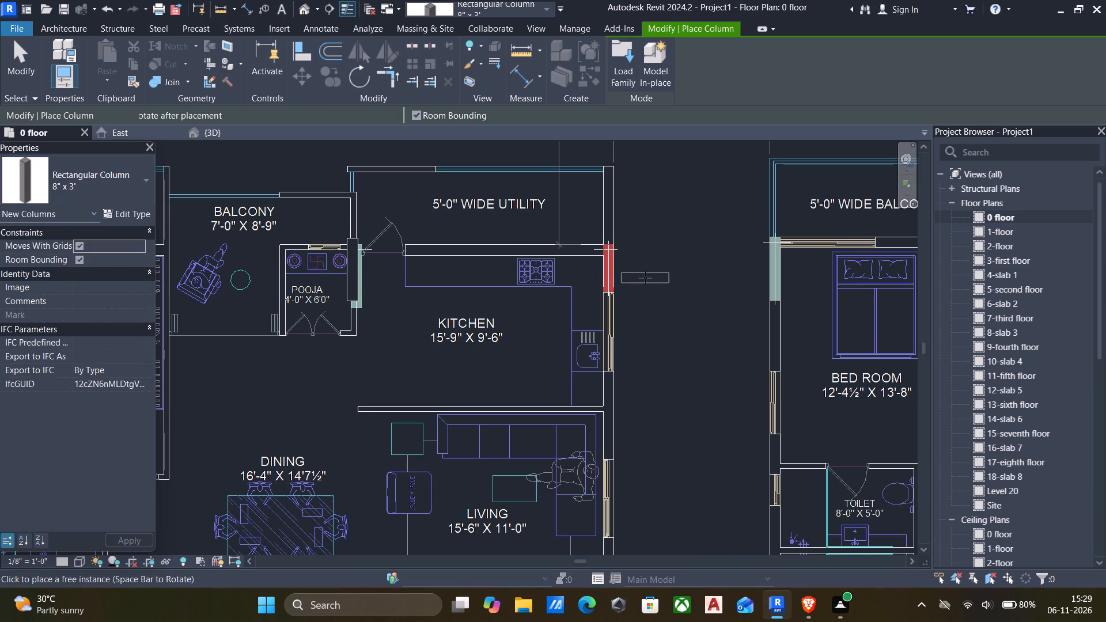
key(space)
scroll(614, 261, up, 4)
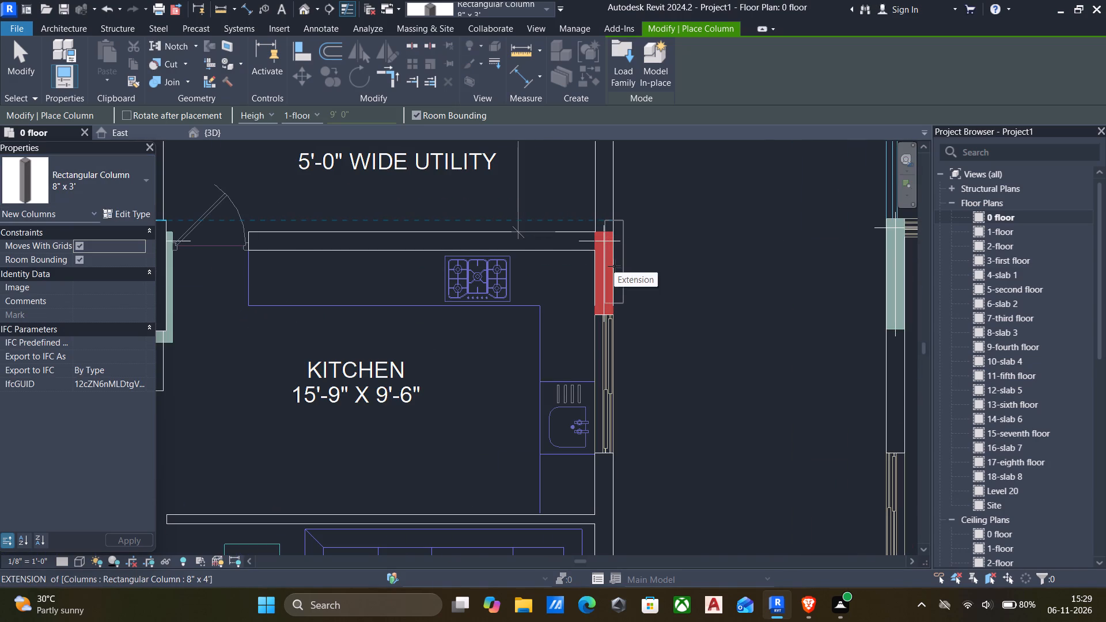
click(614, 266)
Examine flat 2 from the kitchen to the 7'-6" wide corridor and back for marks without columns, and end column placement.
scroll(609, 271, down, 6)
middle_drag(590, 347, 588, 278)
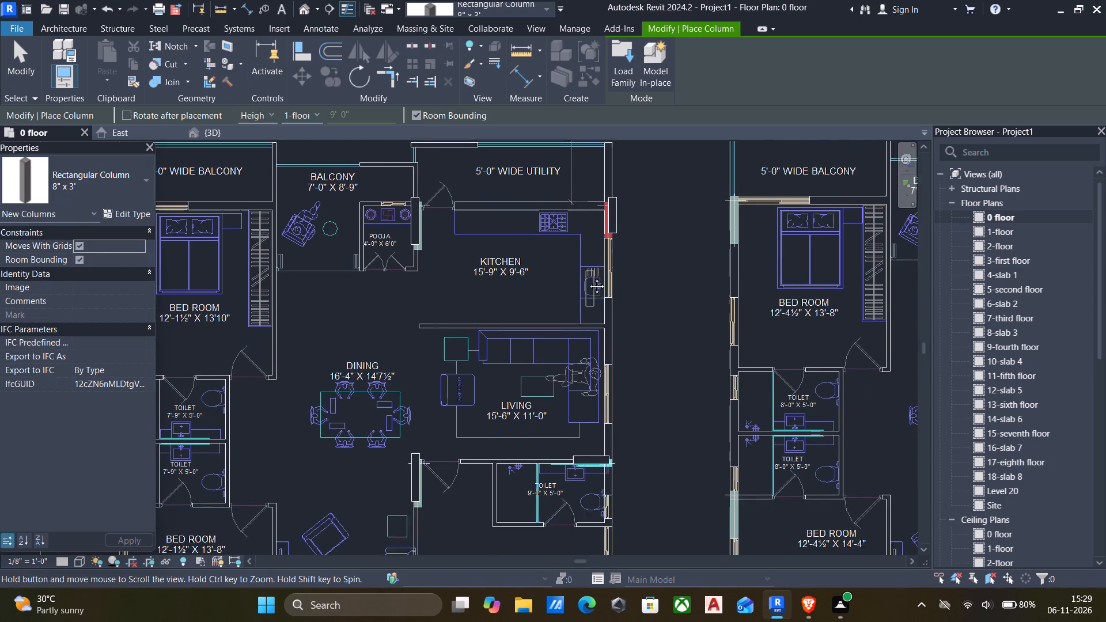
middle_drag(588, 278, 588, 277)
scroll(578, 367, down, 2)
middle_drag(583, 375, 591, 331)
middle_drag(558, 434, 571, 393)
middle_drag(559, 466, 581, 422)
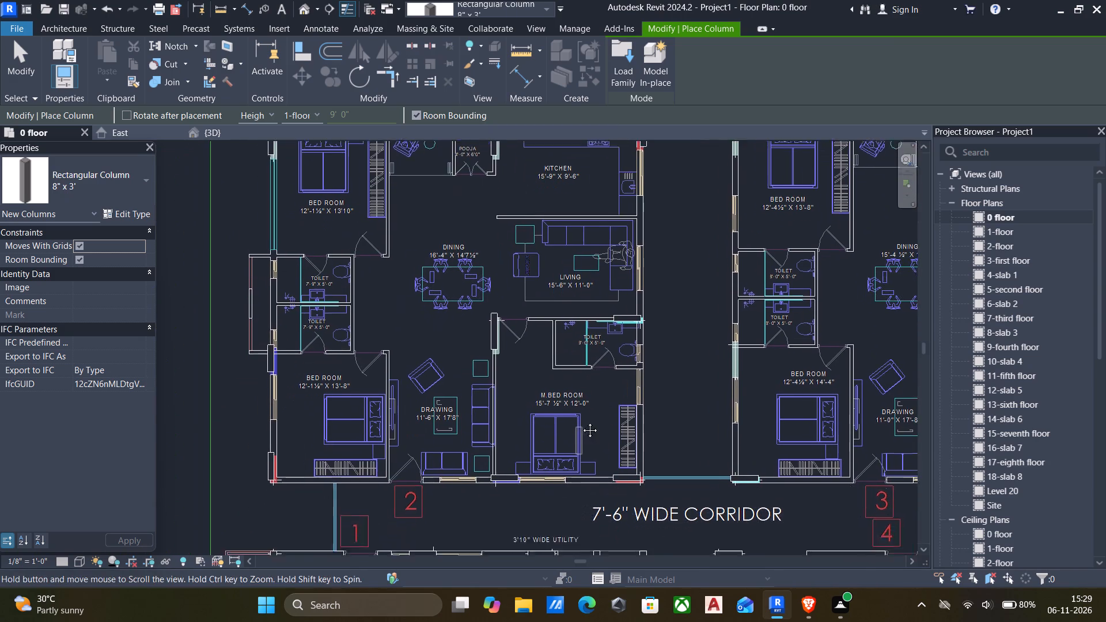
middle_drag(581, 422, 581, 421)
middle_drag(507, 461, 570, 438)
scroll(510, 460, down, 1)
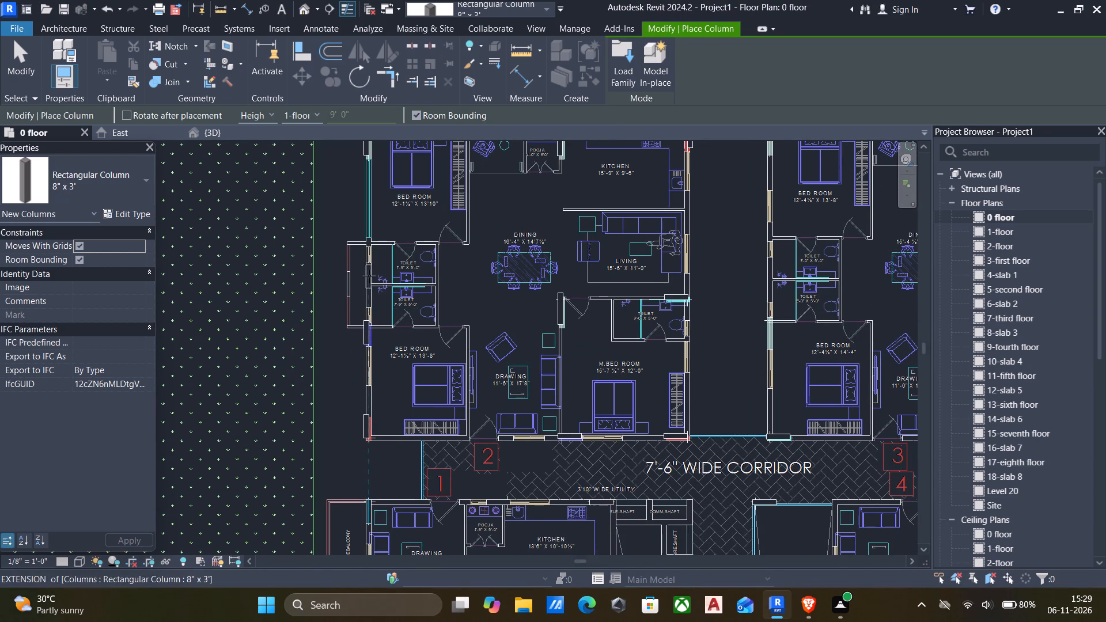
middle_drag(375, 271, 346, 388)
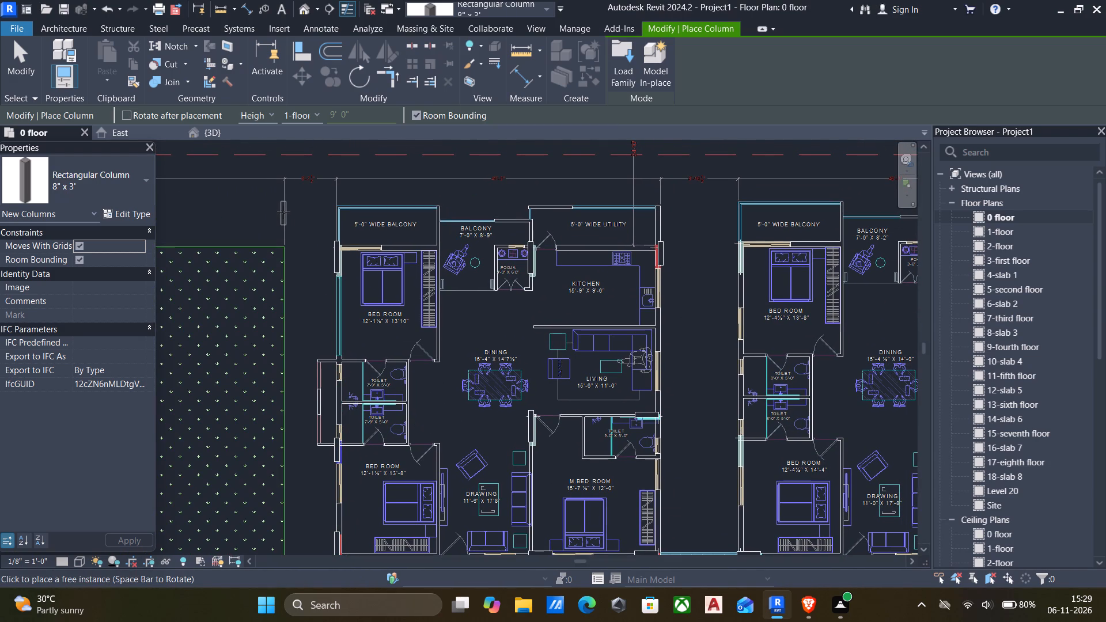
key(Escape)
key(Escape)
Align the 8" x 4' column at flat 2's 12'-1½" x 13'10" bedroom corner to the pale green mark's long and short edges.
text(al)
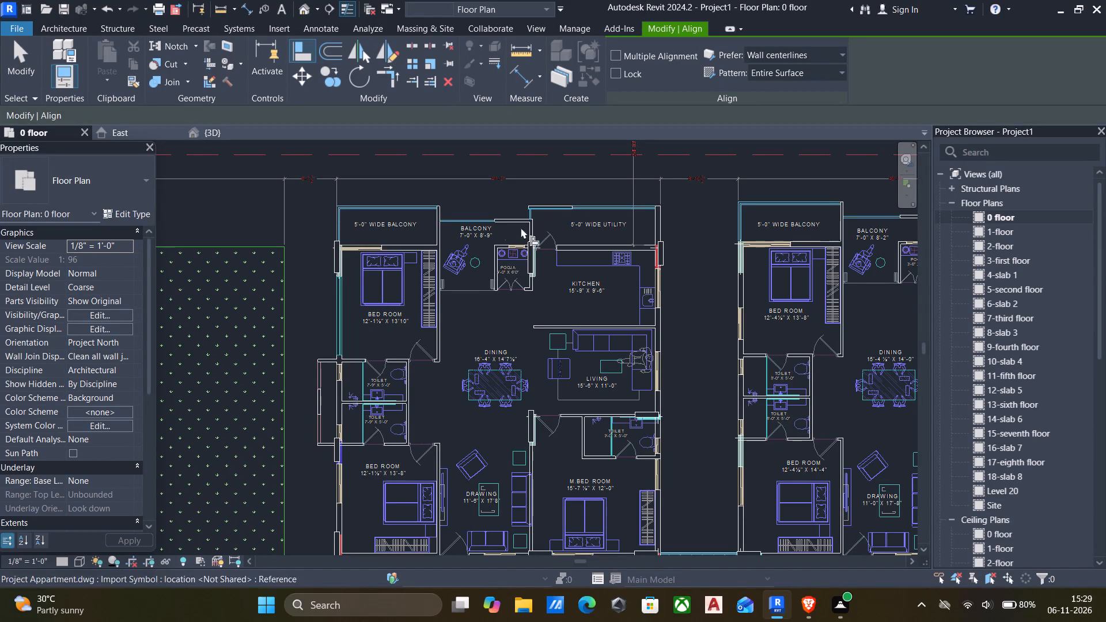
scroll(410, 246, up, 5)
scroll(273, 274, up, 5)
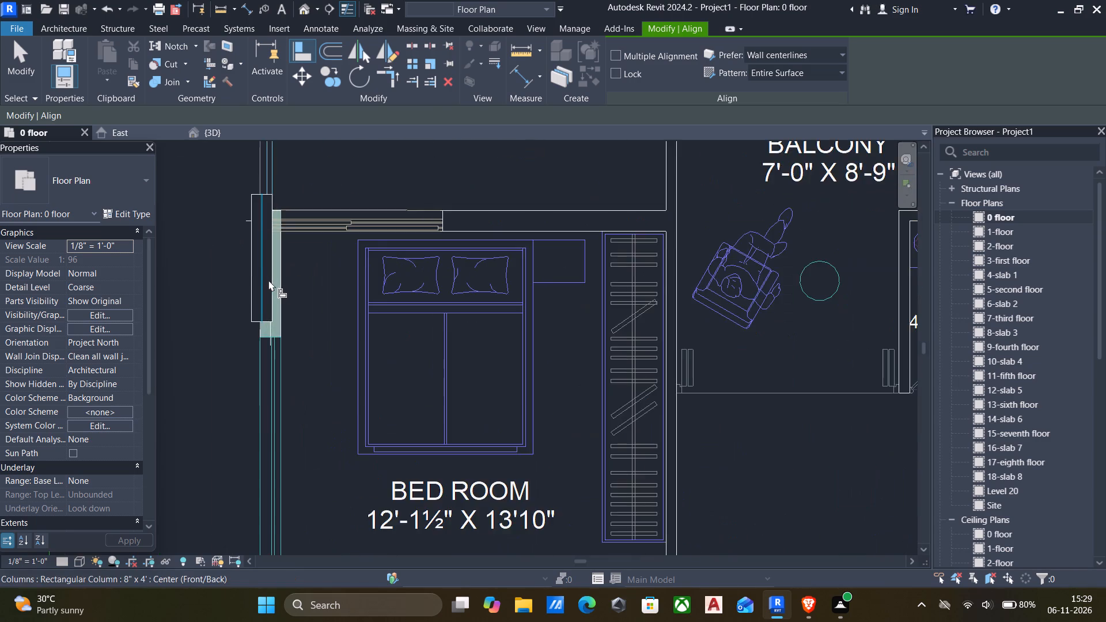
scroll(275, 286, up, 3)
click(281, 292)
click(271, 286)
scroll(254, 384, up, 4)
click(260, 348)
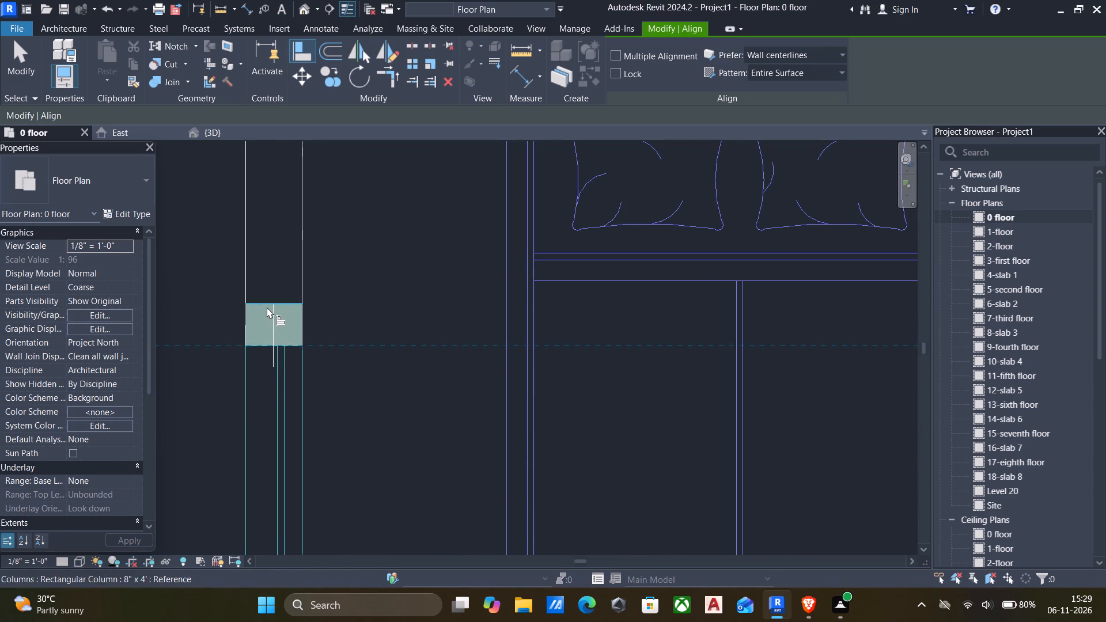
click(267, 307)
scroll(272, 321, down, 6)
scroll(326, 356, down, 5)
middle_drag(340, 359, 137, 356)
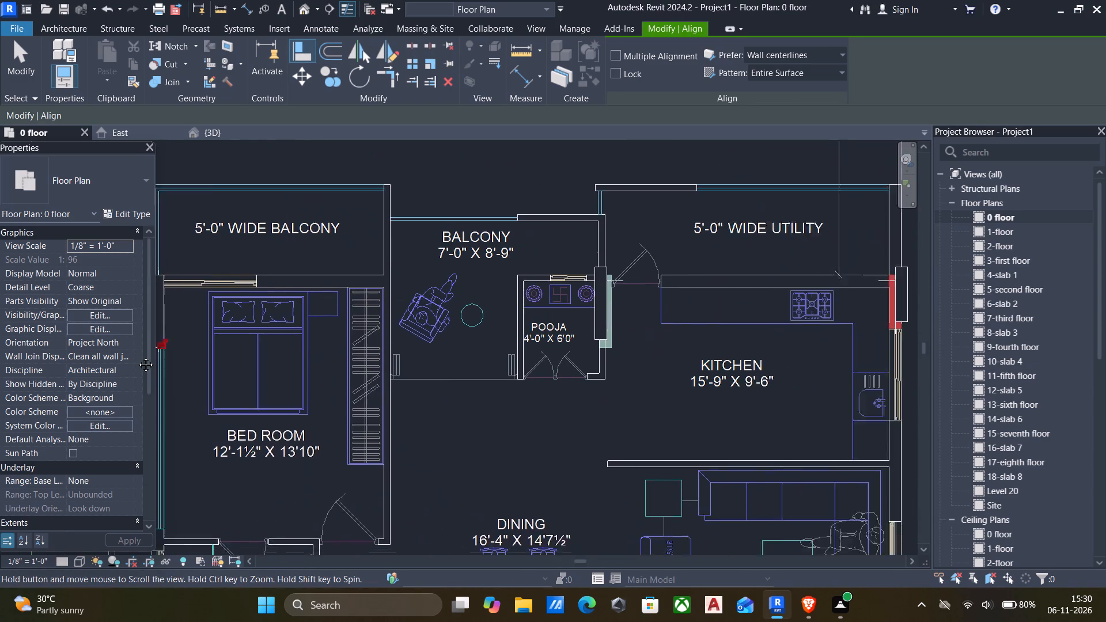
Align the 8" x 4' column between flat 2's pooja room and kitchen to the pale green mark's long and short edges.
middle_drag(137, 356, 130, 355)
scroll(544, 310, up, 5)
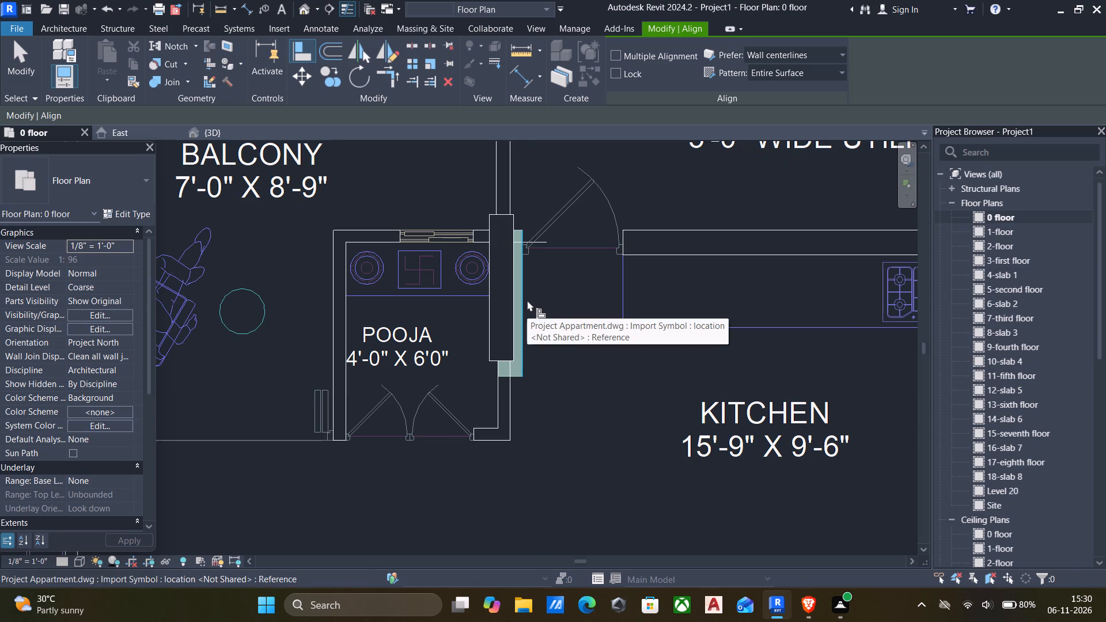
scroll(530, 300, up, 3)
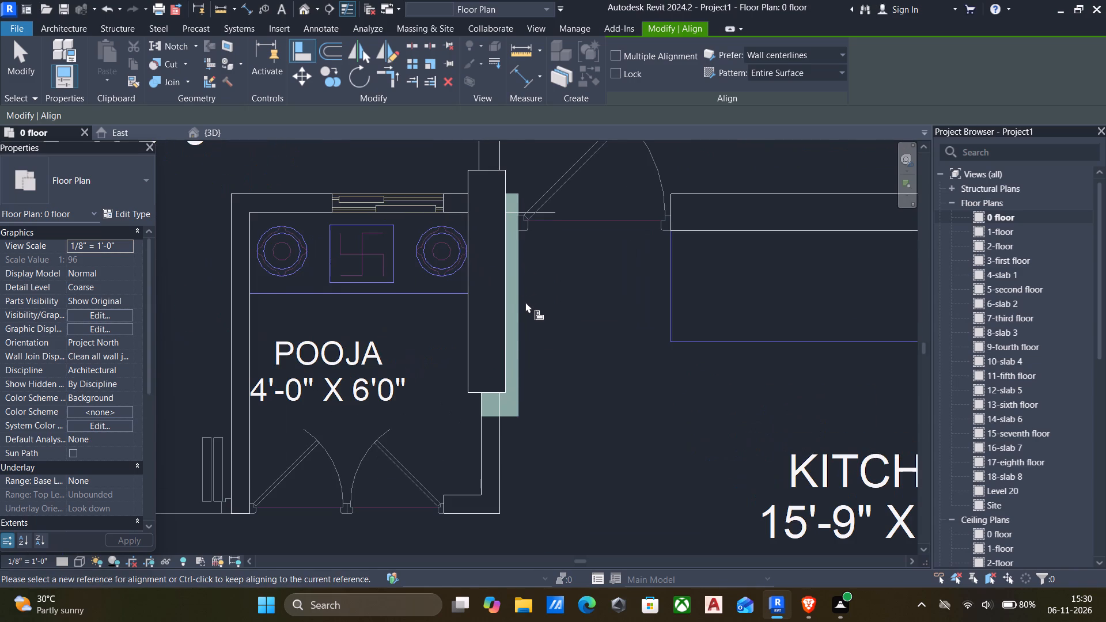
click(516, 310)
click(505, 311)
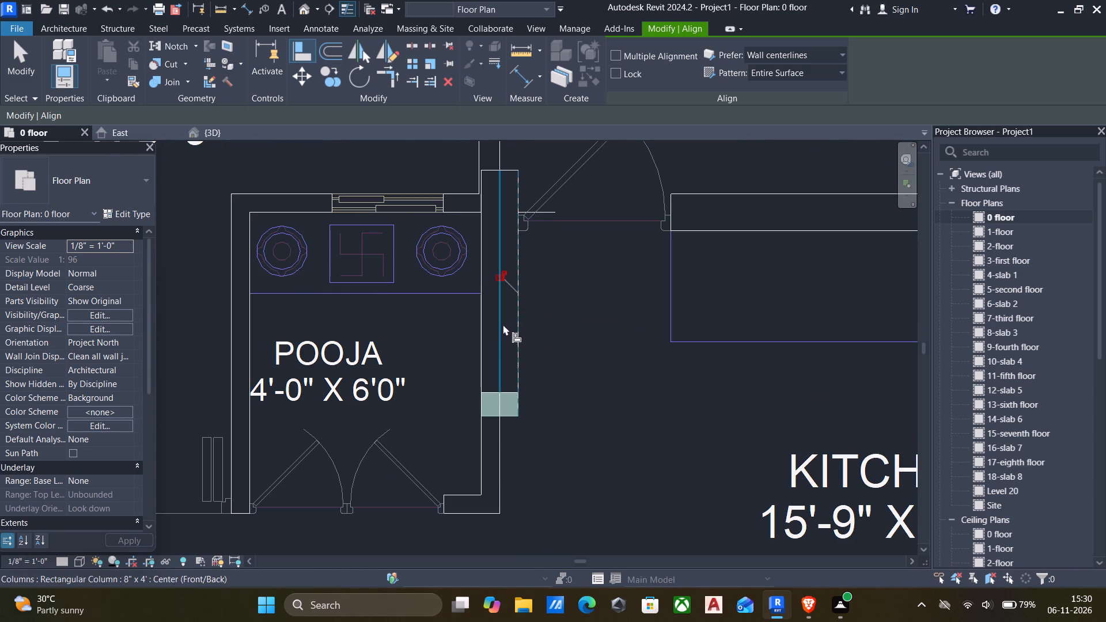
scroll(499, 428, up, 4)
click(519, 411)
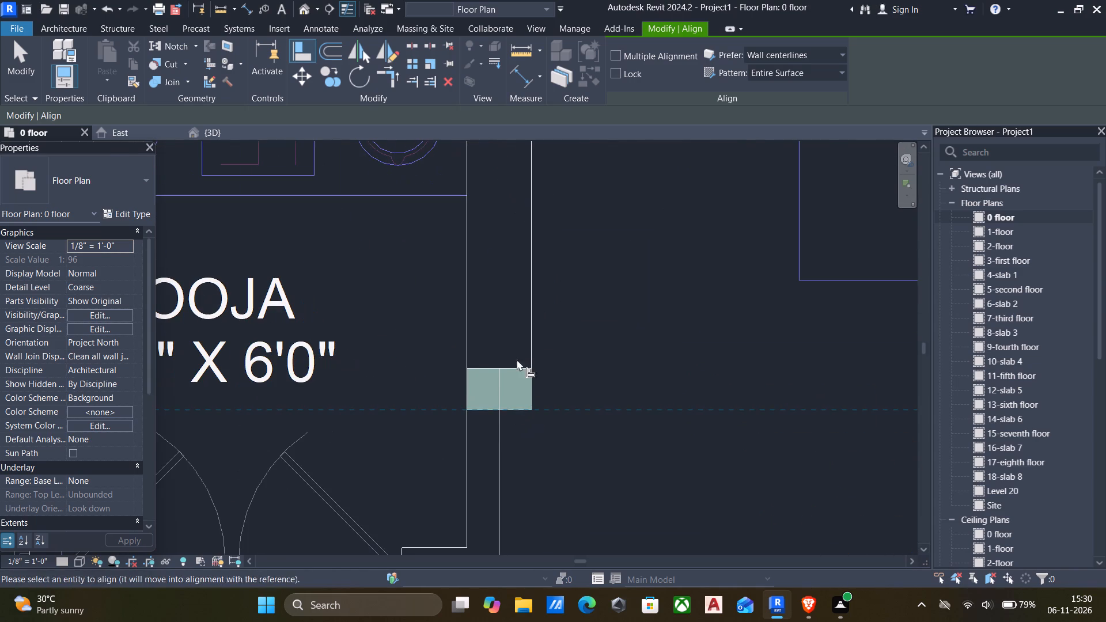
click(516, 369)
Align the 8" x 3' column where flat 2's kitchen meets the utility to the red mark's long and short edges.
scroll(517, 370, down, 4)
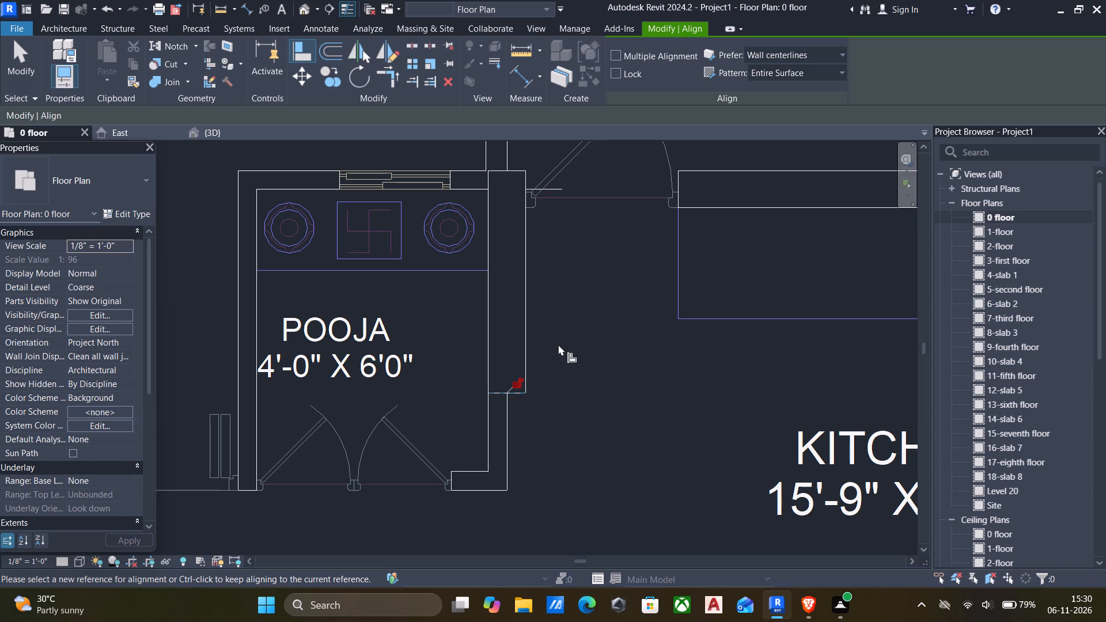
scroll(558, 344, down, 8)
scroll(552, 355, up, 1)
scroll(552, 355, down, 1)
scroll(601, 324, down, 1)
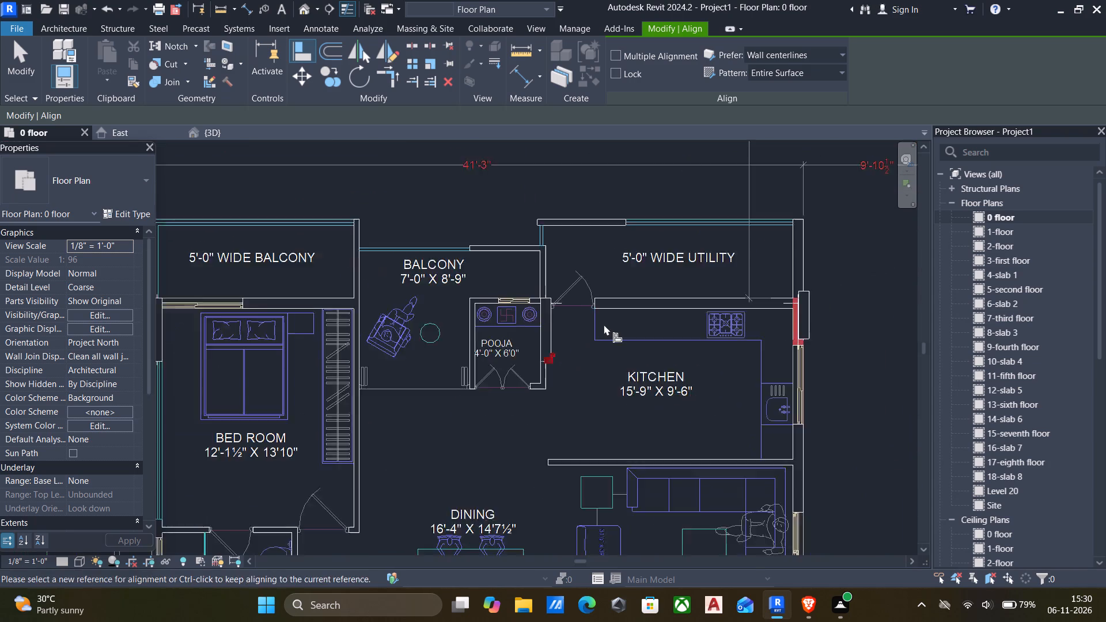
scroll(604, 324, down, 2)
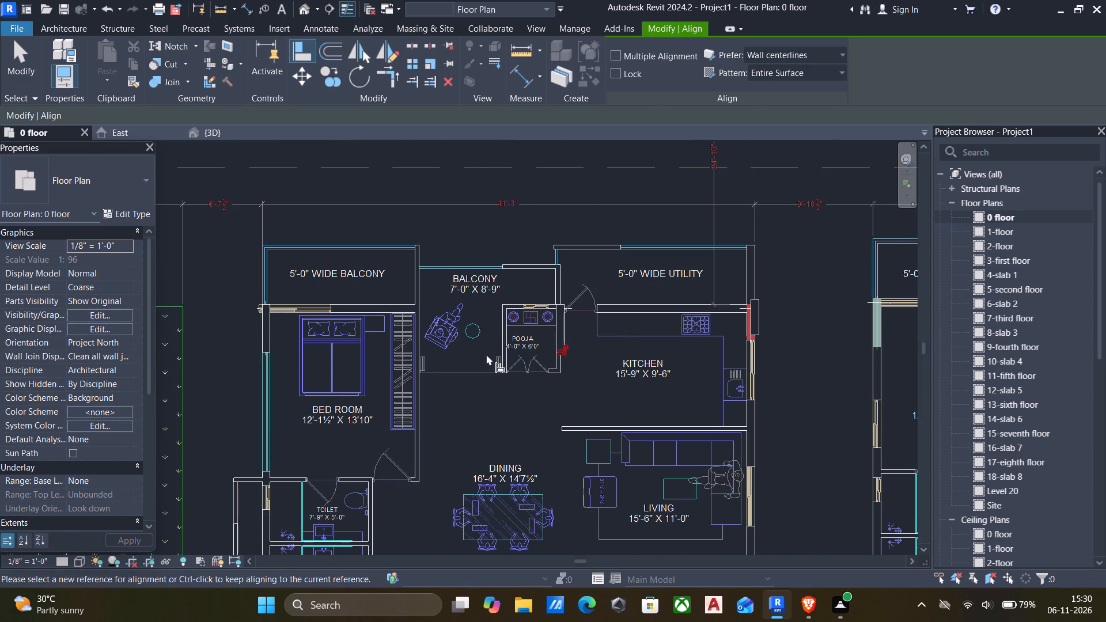
scroll(759, 330, up, 10)
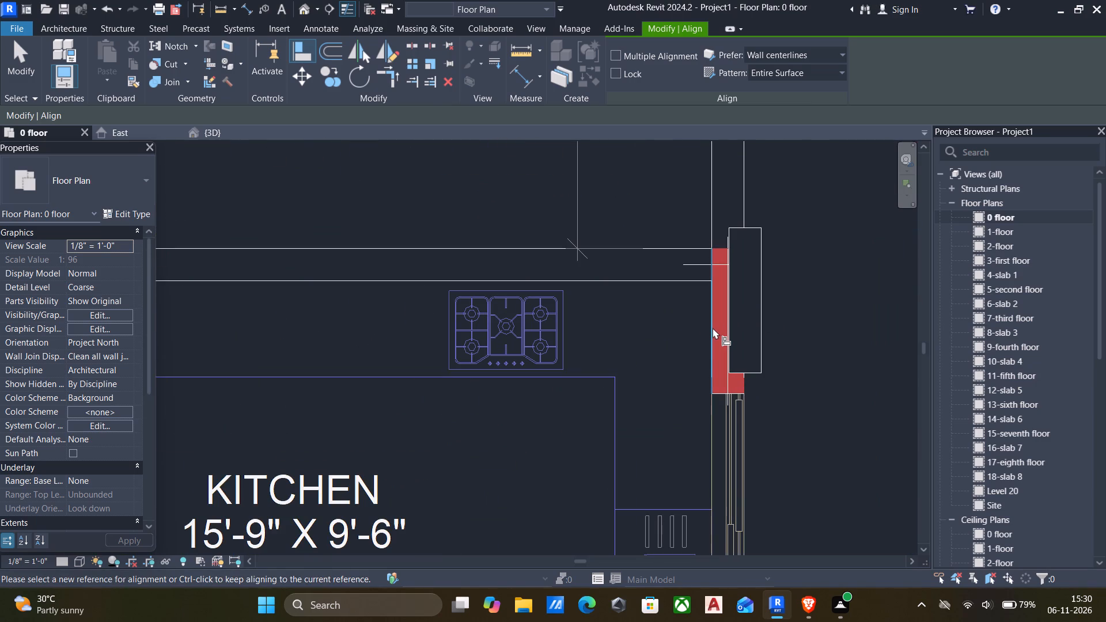
scroll(748, 386, up, 4)
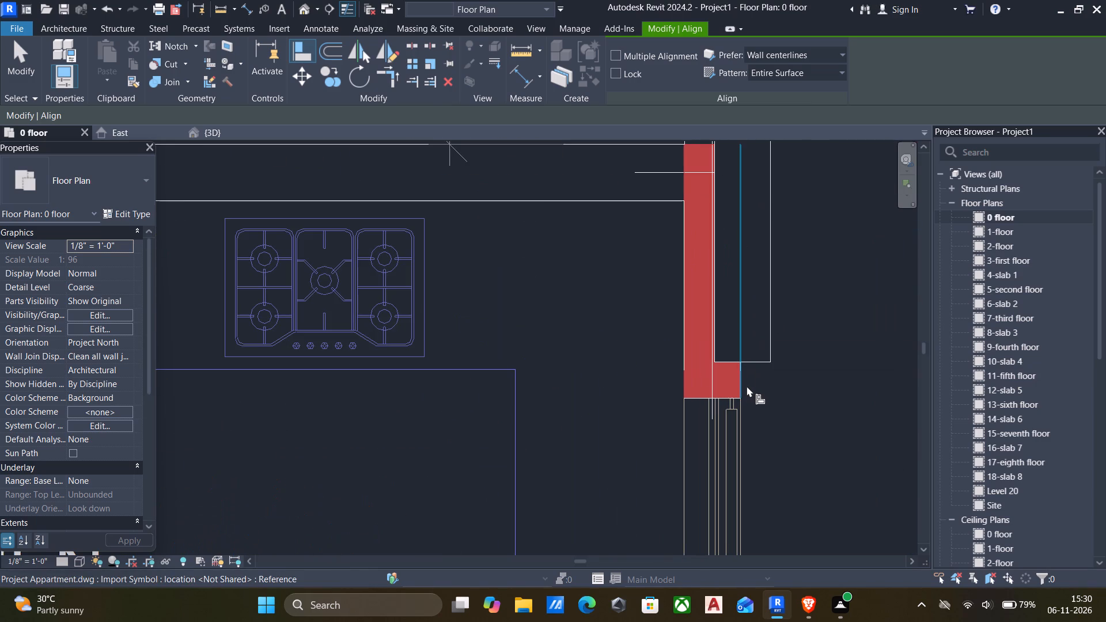
click(747, 386)
click(774, 347)
scroll(749, 363, up, 3)
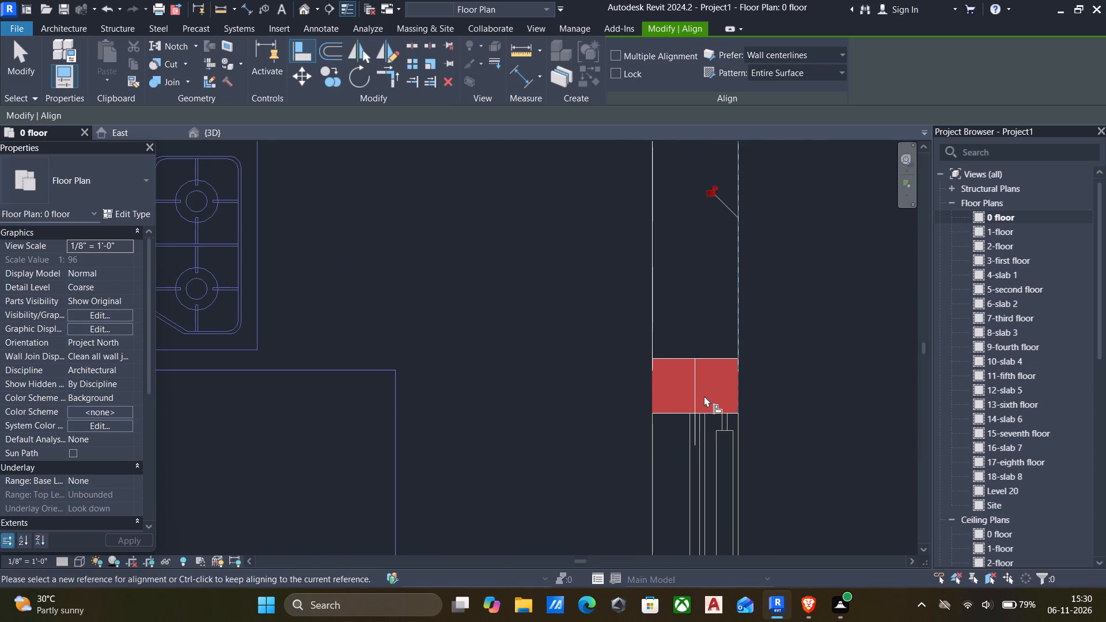
drag(679, 412, 680, 407)
click(675, 361)
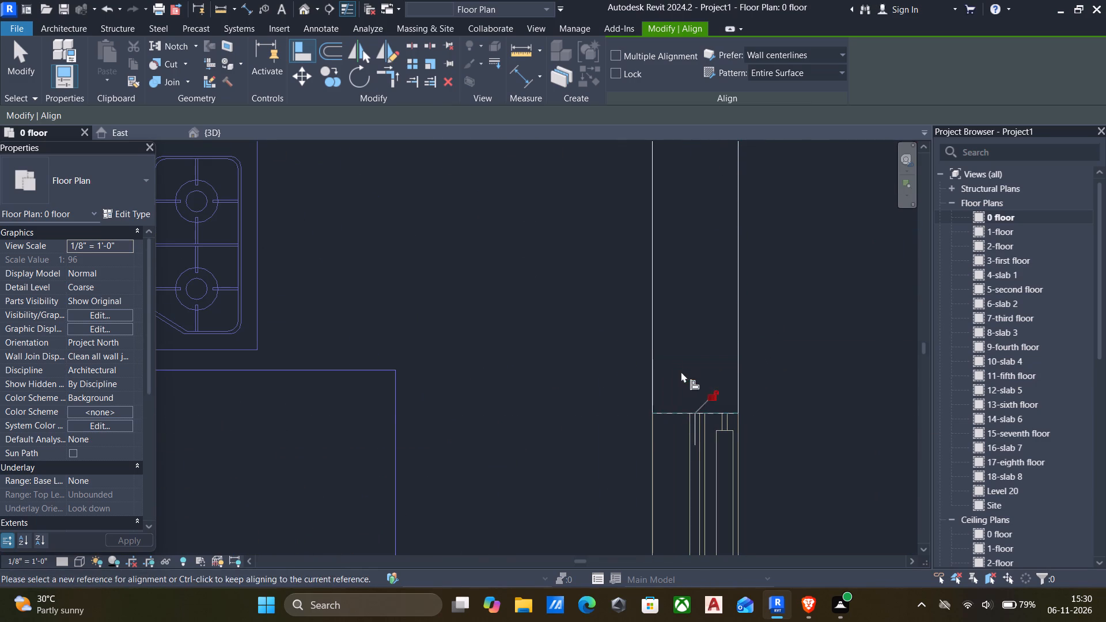
Align the 8" x 3' column between flat 2's living room and 9'-0" x 5'-0" toilet to the cyan mark's long and short edges.
scroll(681, 372, down, 13)
middle_drag(687, 395, 756, 362)
middle_drag(620, 395, 603, 378)
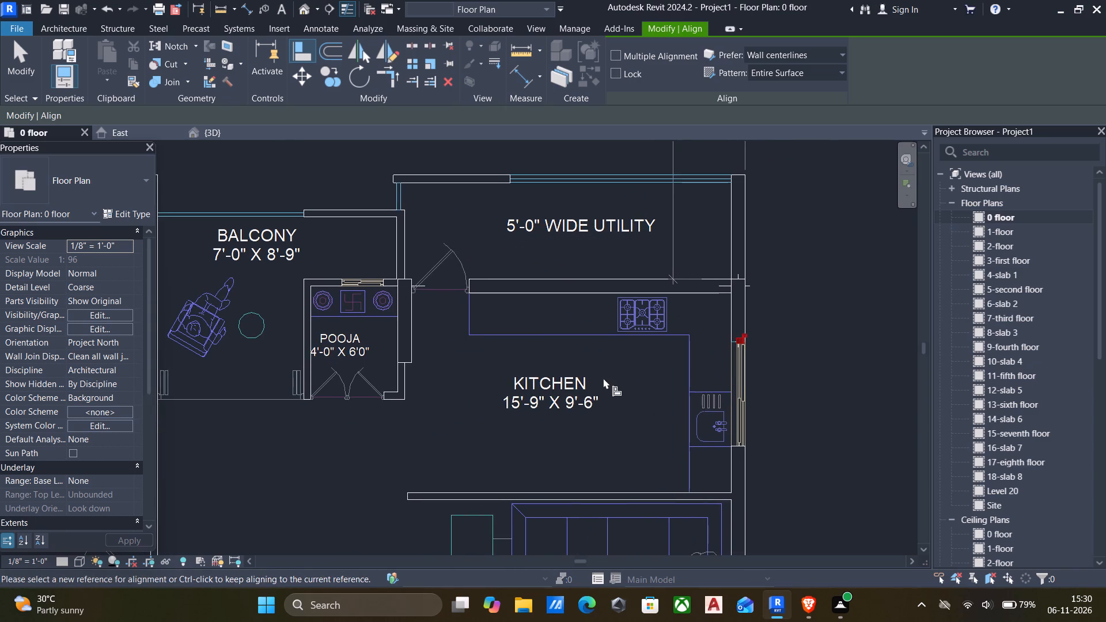
scroll(603, 378, down, 4)
middle_drag(626, 393, 629, 358)
middle_drag(630, 419, 649, 365)
middle_drag(681, 452, 694, 437)
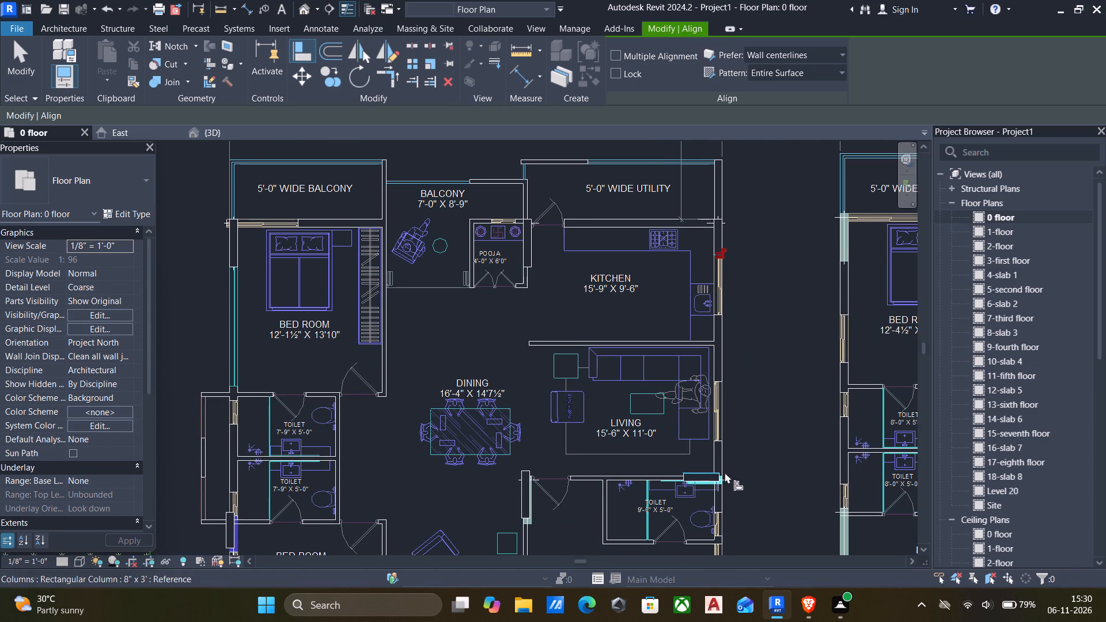
scroll(726, 473, up, 11)
click(643, 504)
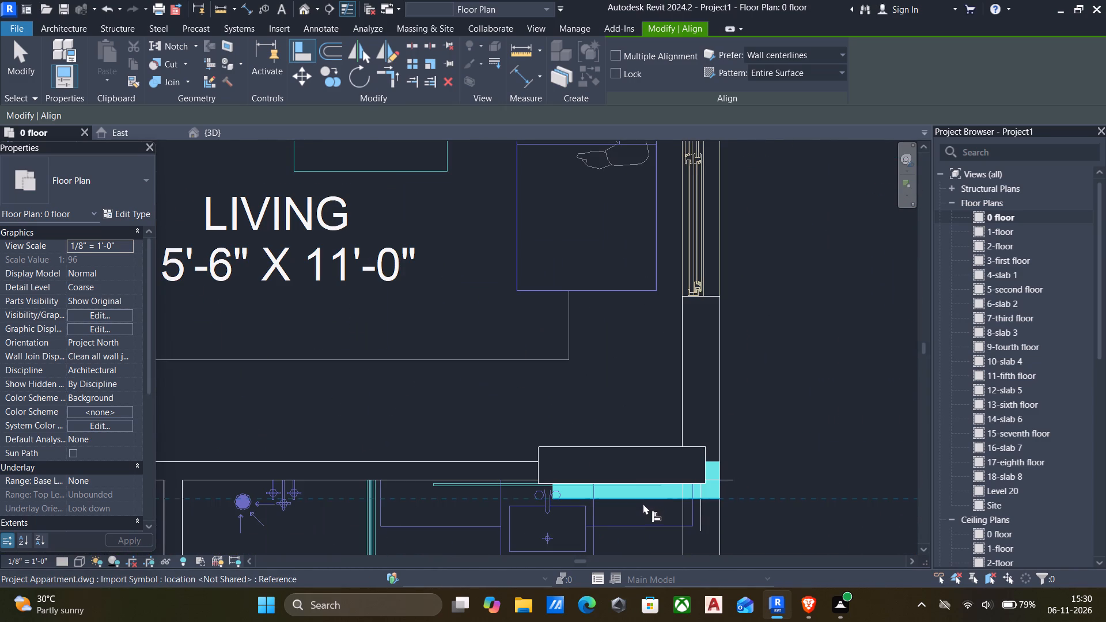
click(644, 481)
scroll(728, 491, up, 4)
click(713, 484)
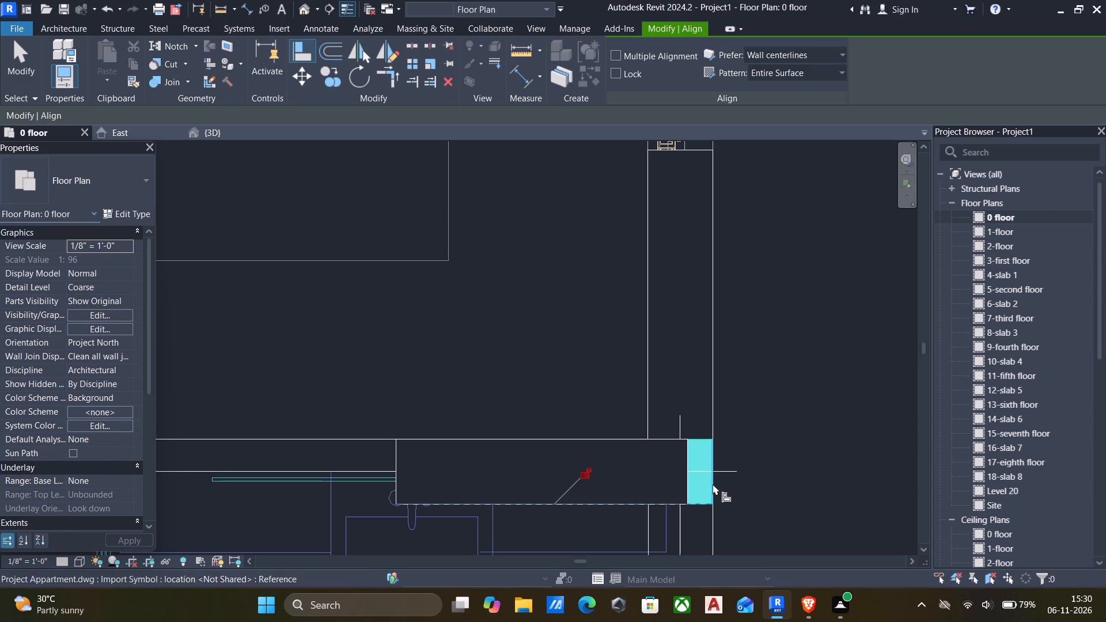
click(684, 483)
Align the 8" x 4' column beside flat 2's master bedroom door to the pale green mark's long and short edges.
scroll(684, 484, down, 10)
middle_drag(684, 484, 707, 447)
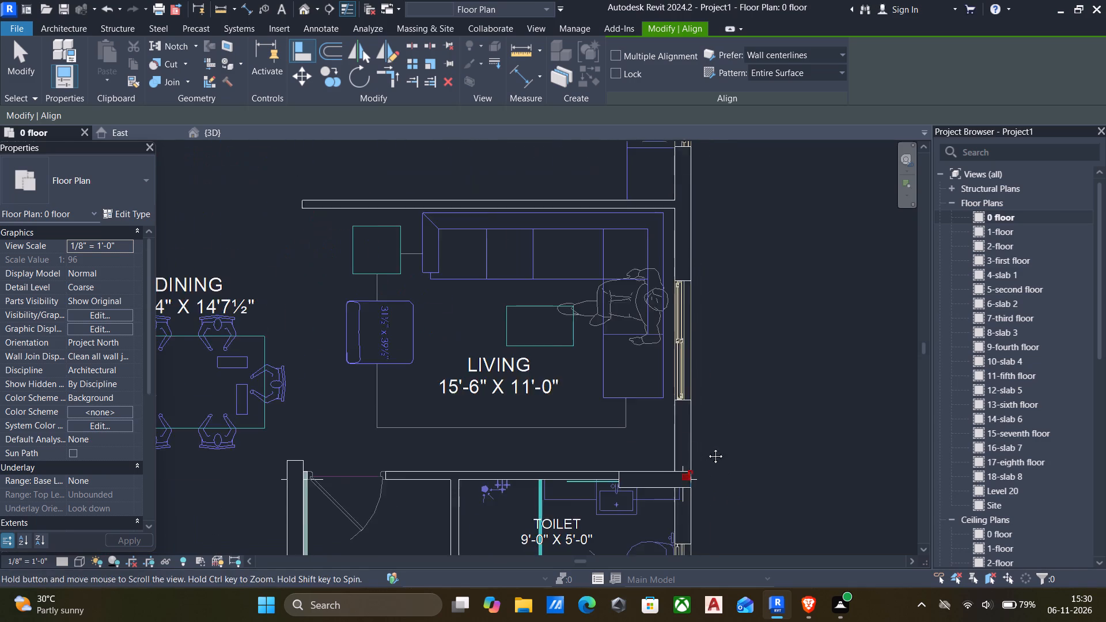
middle_drag(707, 447, 733, 397)
scroll(353, 445, up, 7)
click(362, 441)
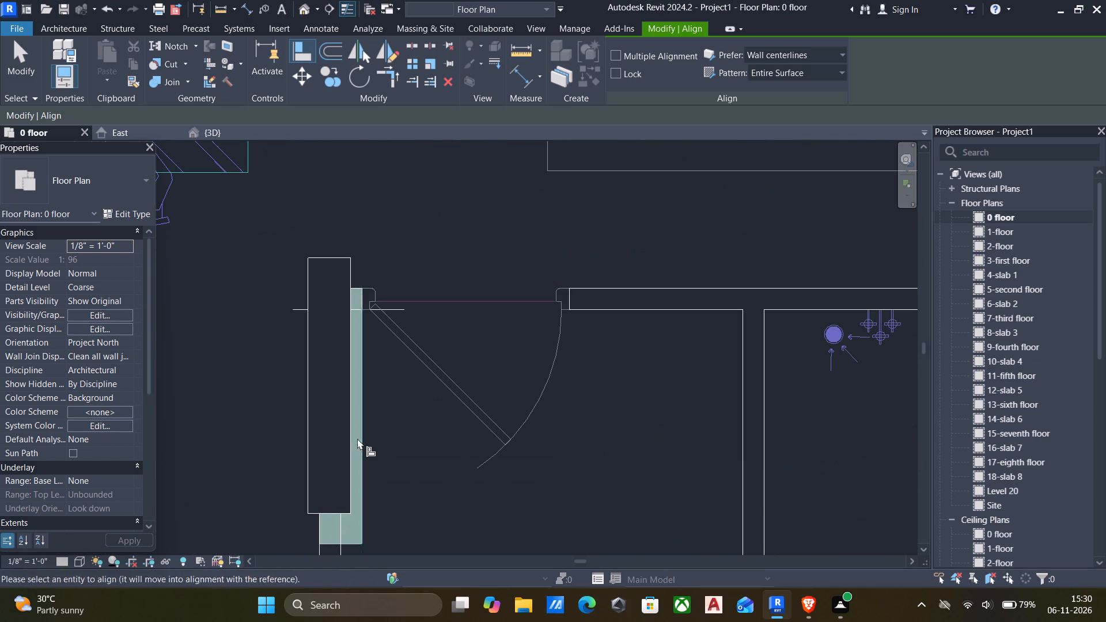
click(353, 434)
scroll(350, 470, down, 6)
middle_drag(352, 475, 397, 450)
scroll(359, 517, up, 5)
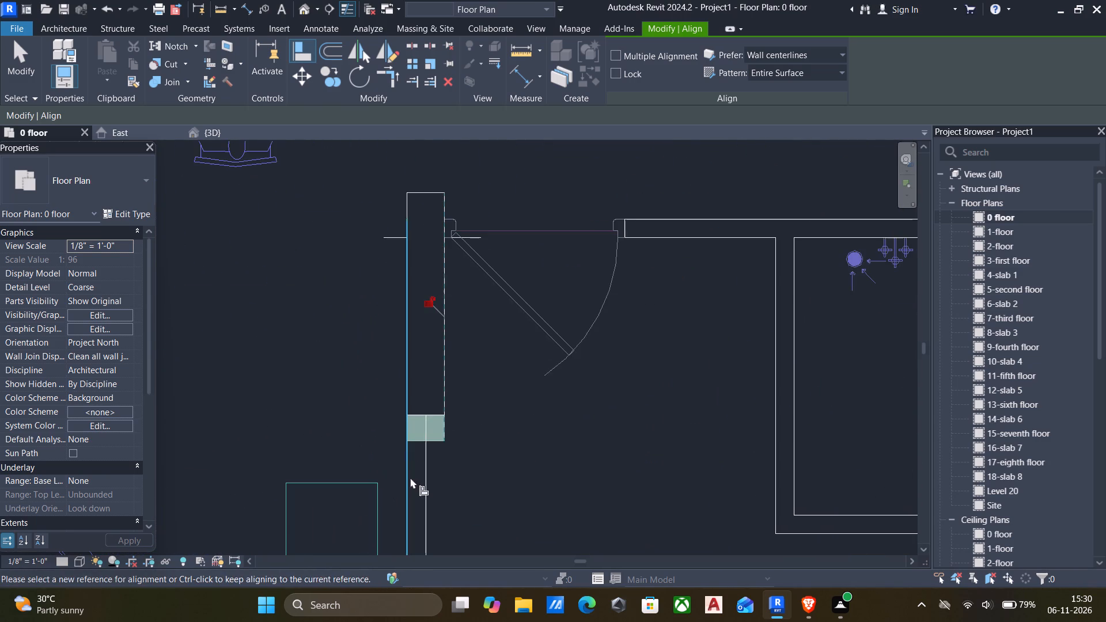
scroll(419, 463, up, 3)
click(450, 435)
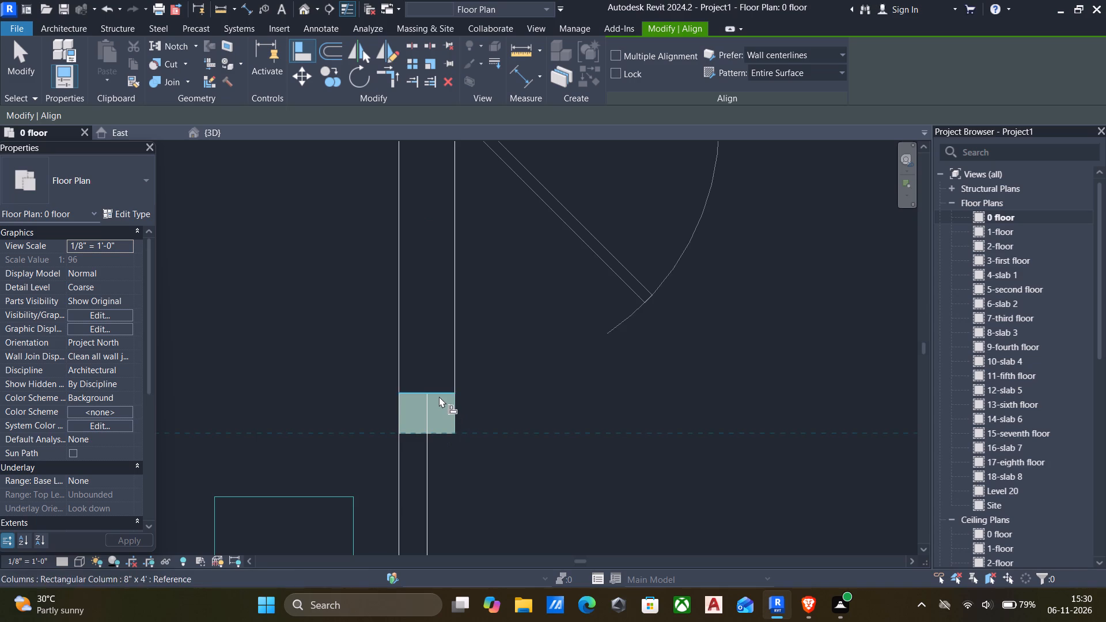
click(439, 396)
Align the column at flat 2's master bedroom outer corner on the corridor to the red mark's long and short edges.
scroll(443, 408, down, 11)
scroll(481, 453, down, 3)
middle_drag(482, 456, 502, 383)
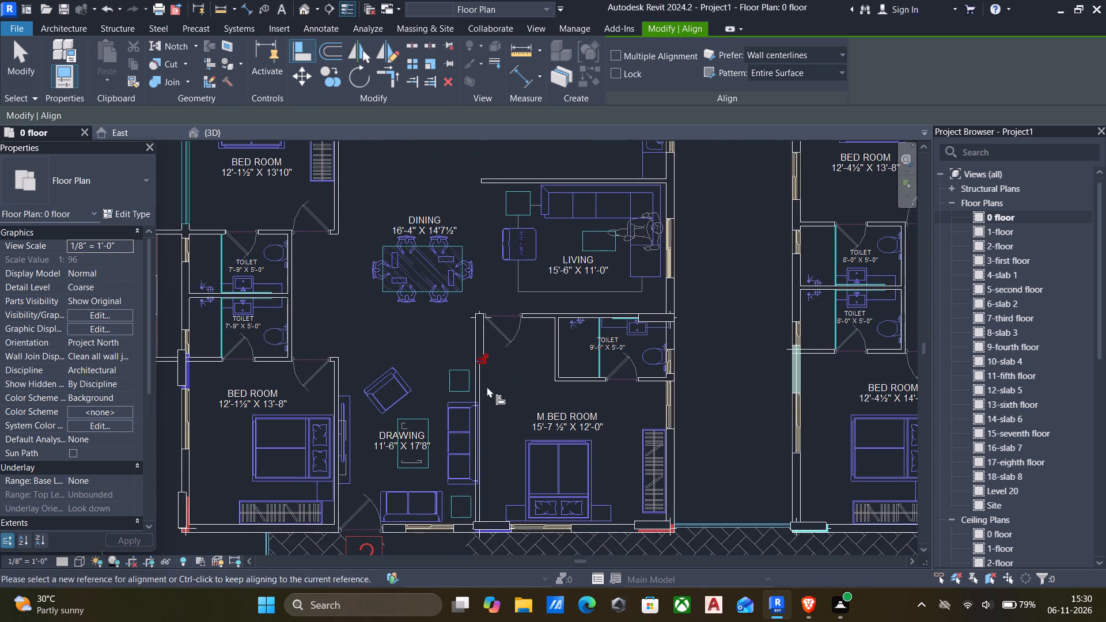
middle_drag(467, 442, 479, 418)
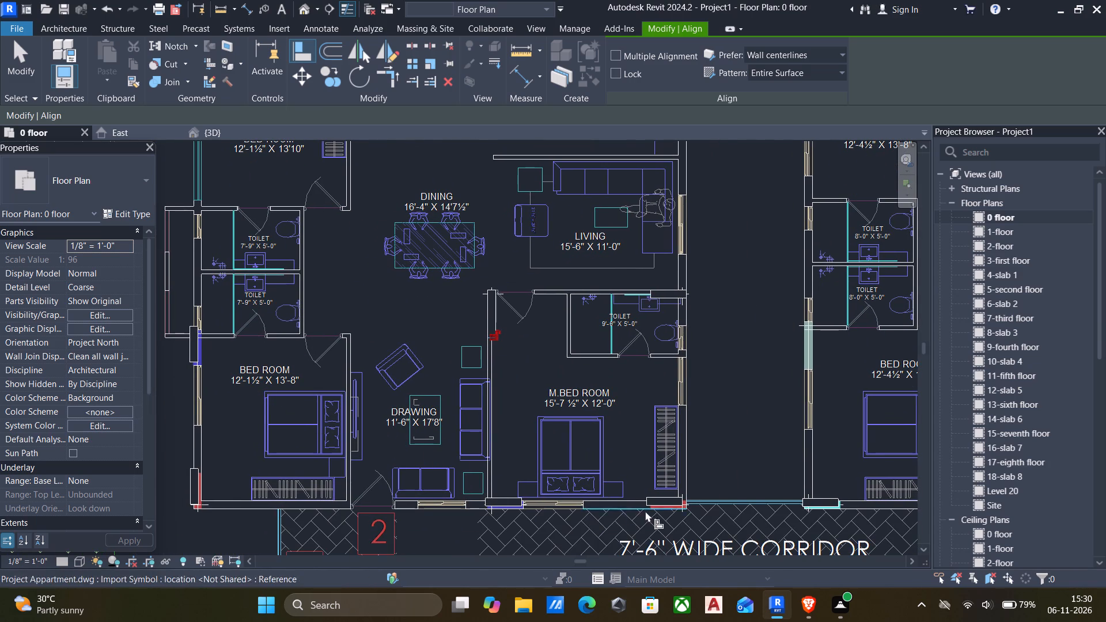
scroll(696, 525, up, 13)
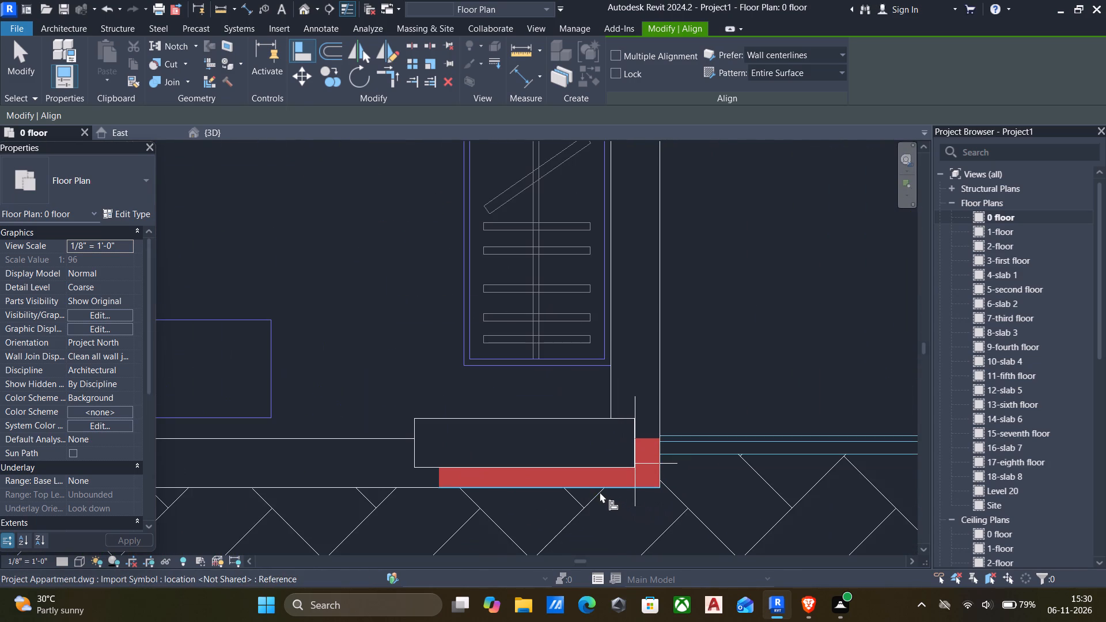
click(593, 486)
click(590, 460)
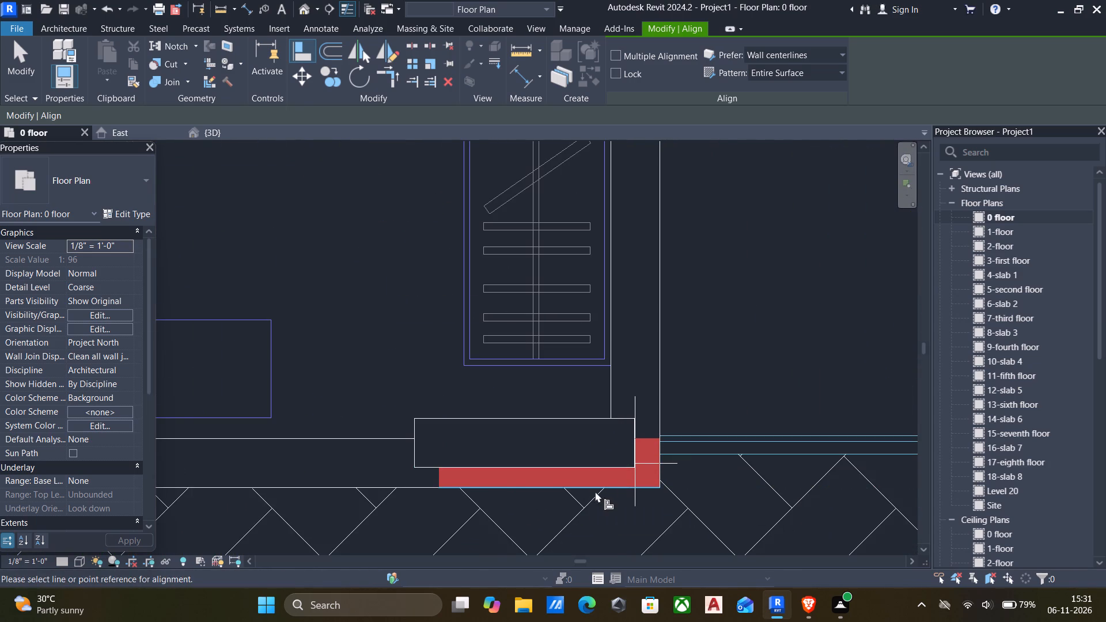
click(595, 491)
click(590, 471)
scroll(653, 478, up, 4)
click(665, 471)
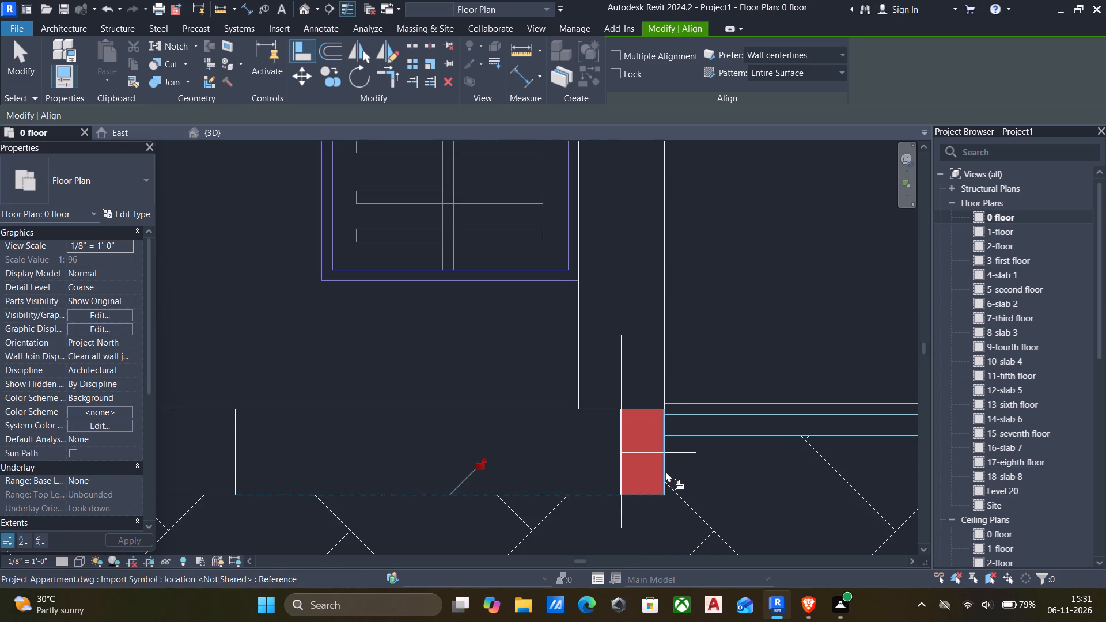
click(619, 467)
Align the 8" x 3' column where flat 2's drawing room and master bedroom meet the corridor to the blue mark's long and short edges.
scroll(619, 467, down, 12)
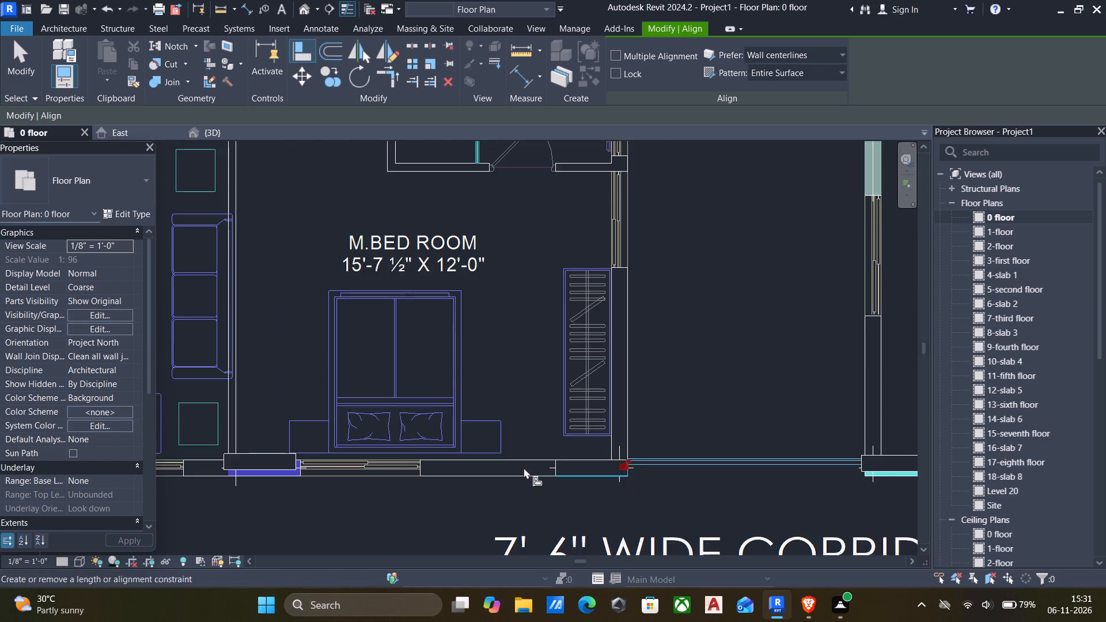
scroll(464, 460, down, 3)
middle_drag(384, 471, 510, 454)
scroll(493, 454, down, 1)
scroll(499, 462, up, 11)
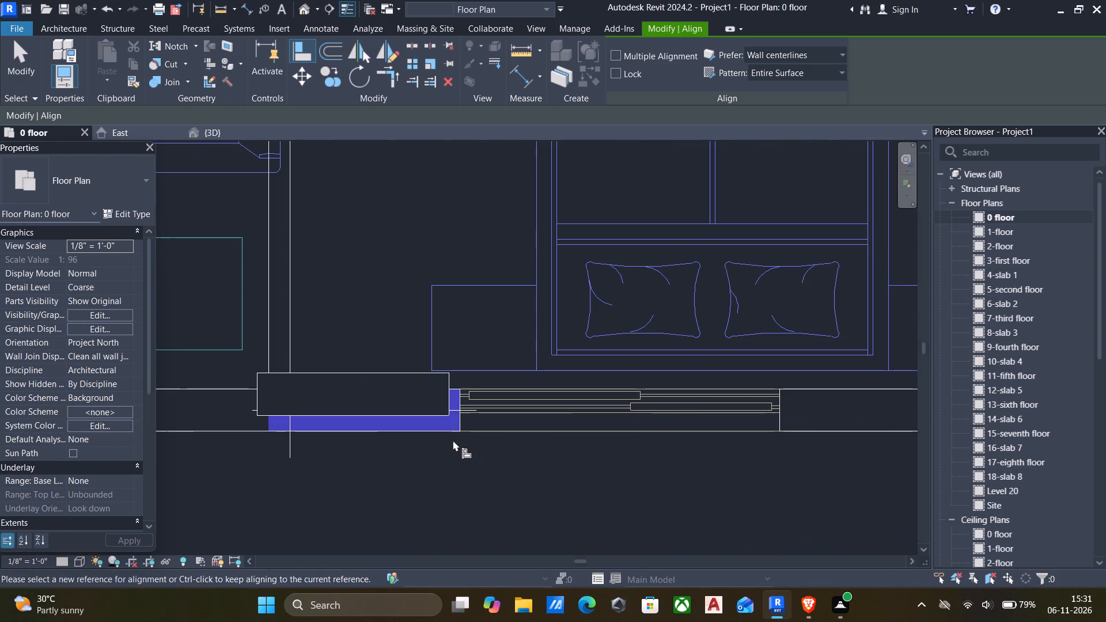
click(394, 434)
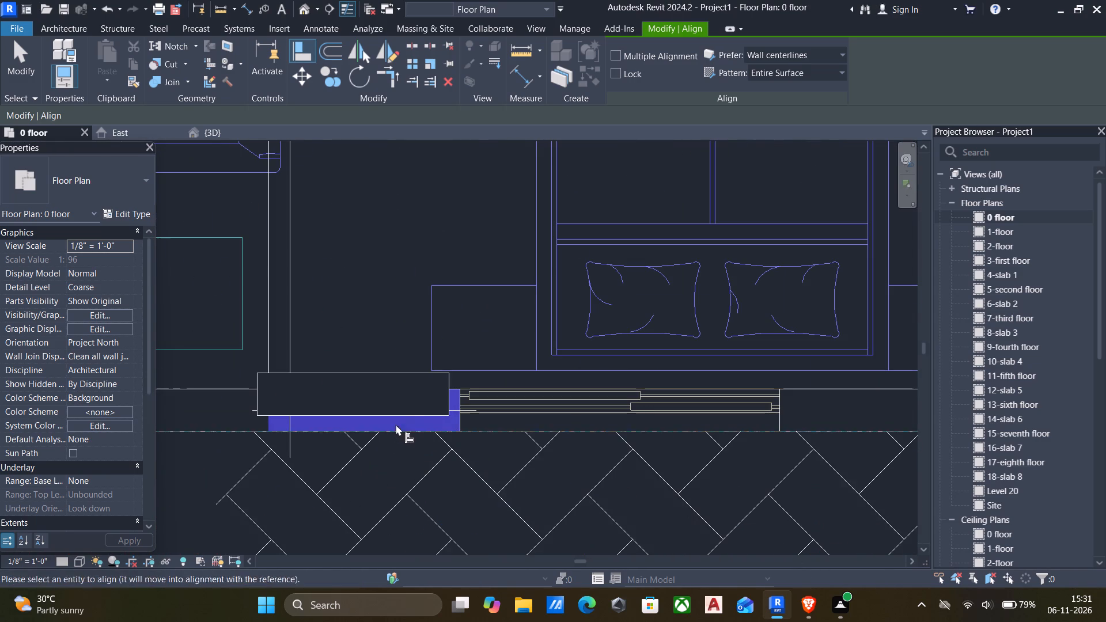
click(399, 415)
scroll(474, 424, up, 5)
click(444, 414)
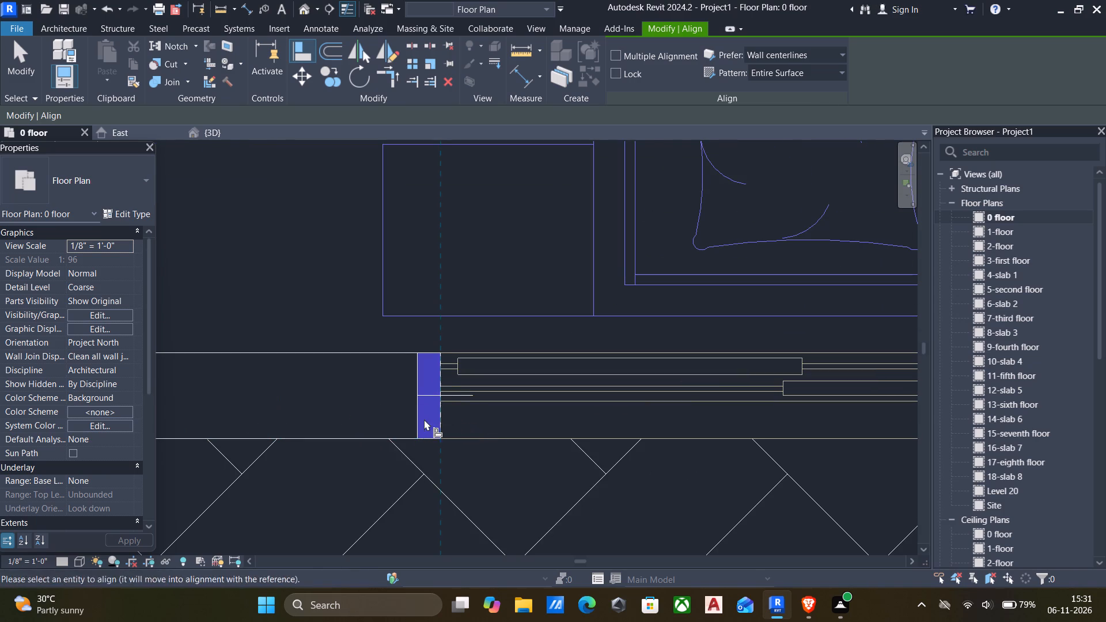
click(414, 424)
Align the 8" x 3' column at flat 3's 12'-4½" x 14'-4" bedroom corner on the corridor to the cyan mark's long and short edges.
scroll(414, 427, down, 17)
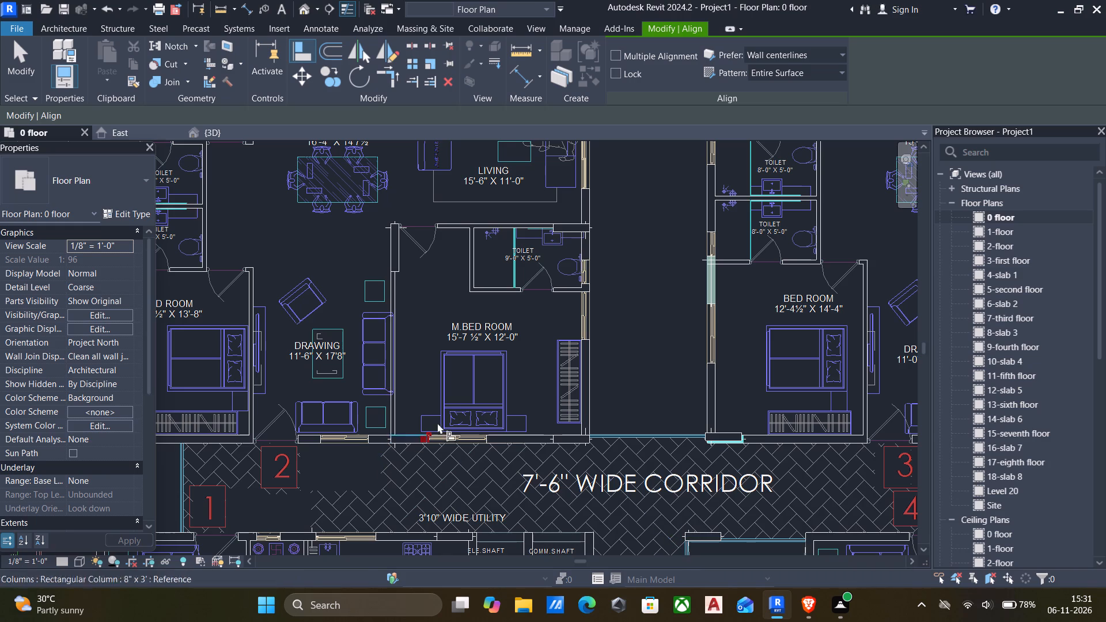
scroll(601, 314, down, 2)
scroll(700, 405, up, 4)
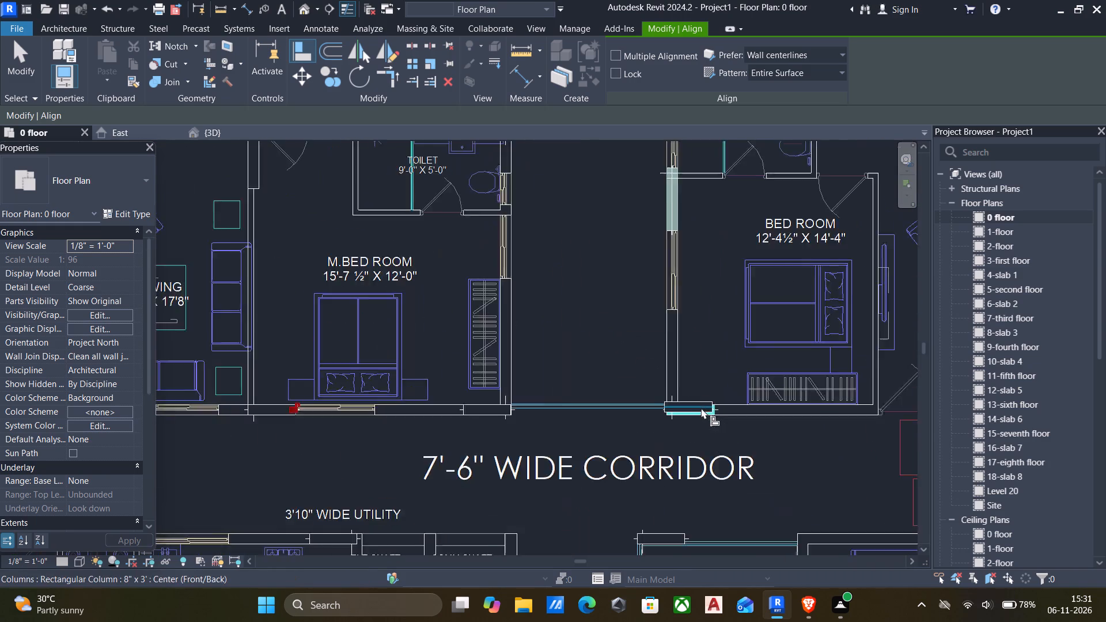
scroll(701, 408, up, 9)
click(723, 415)
click(707, 401)
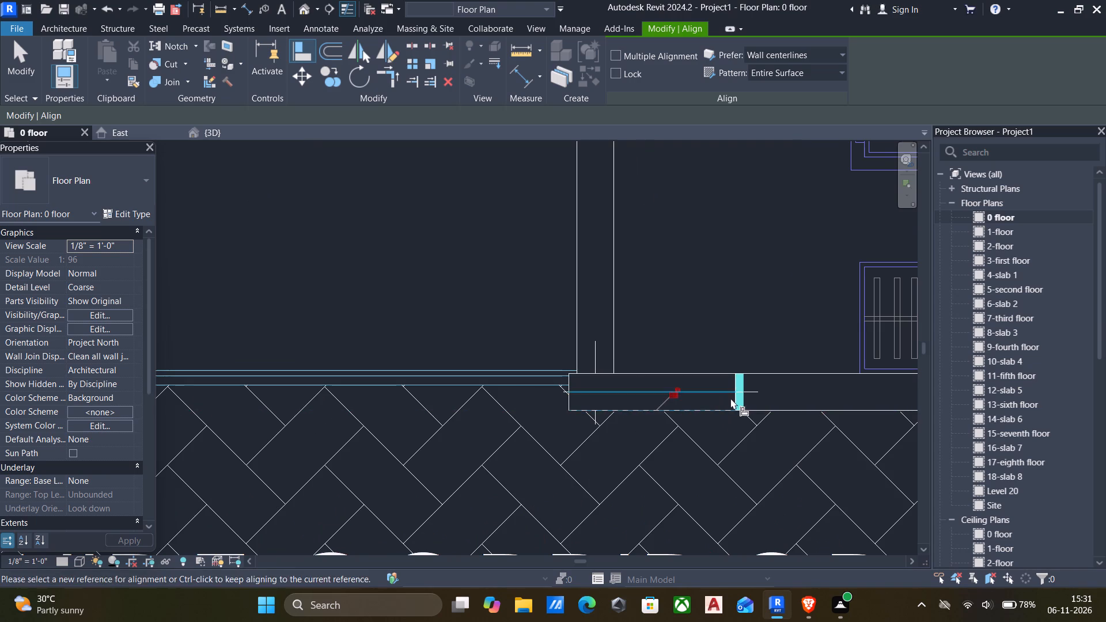
scroll(734, 397, up, 3)
click(751, 400)
click(736, 397)
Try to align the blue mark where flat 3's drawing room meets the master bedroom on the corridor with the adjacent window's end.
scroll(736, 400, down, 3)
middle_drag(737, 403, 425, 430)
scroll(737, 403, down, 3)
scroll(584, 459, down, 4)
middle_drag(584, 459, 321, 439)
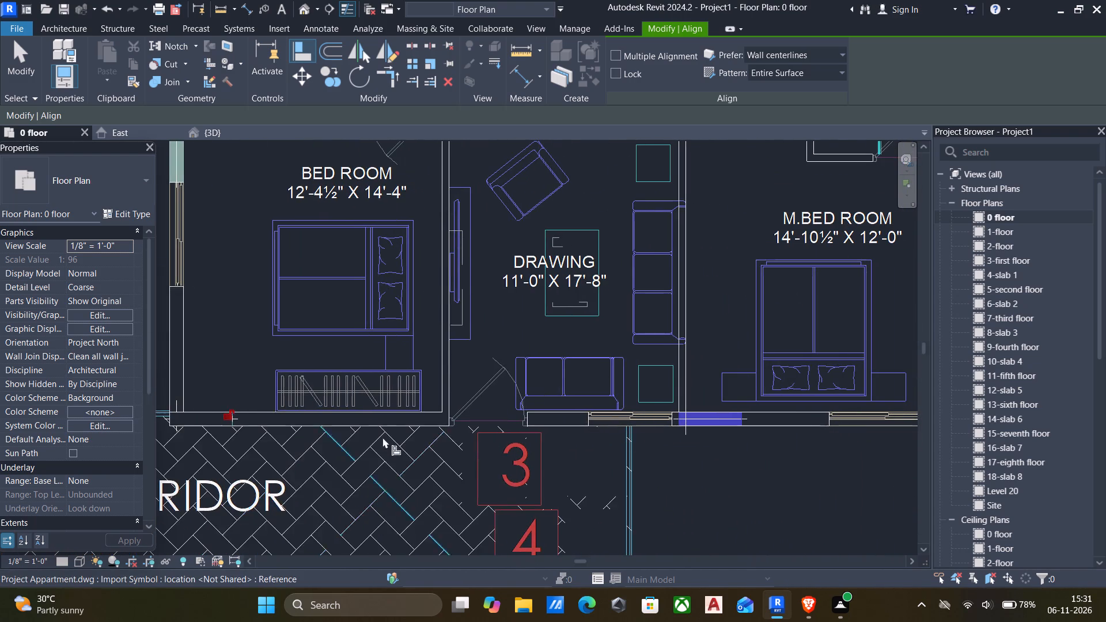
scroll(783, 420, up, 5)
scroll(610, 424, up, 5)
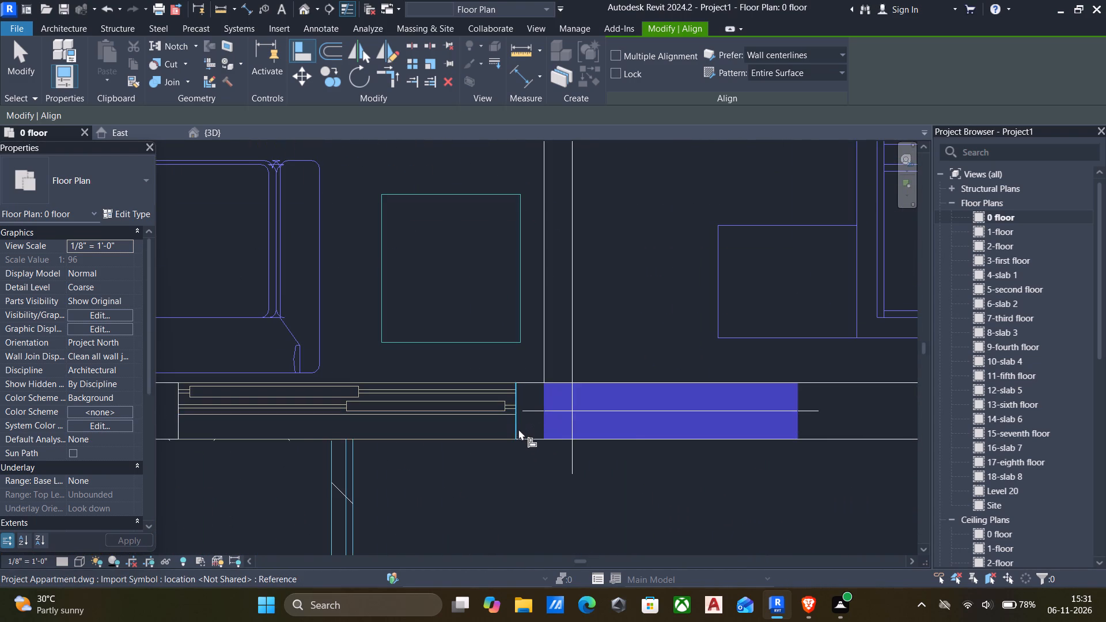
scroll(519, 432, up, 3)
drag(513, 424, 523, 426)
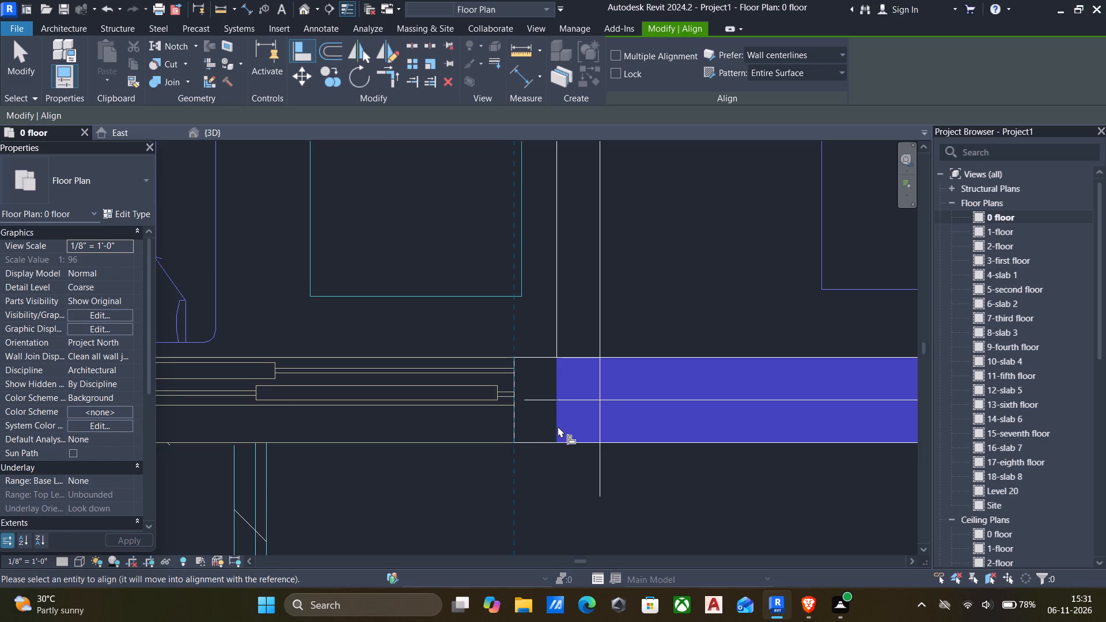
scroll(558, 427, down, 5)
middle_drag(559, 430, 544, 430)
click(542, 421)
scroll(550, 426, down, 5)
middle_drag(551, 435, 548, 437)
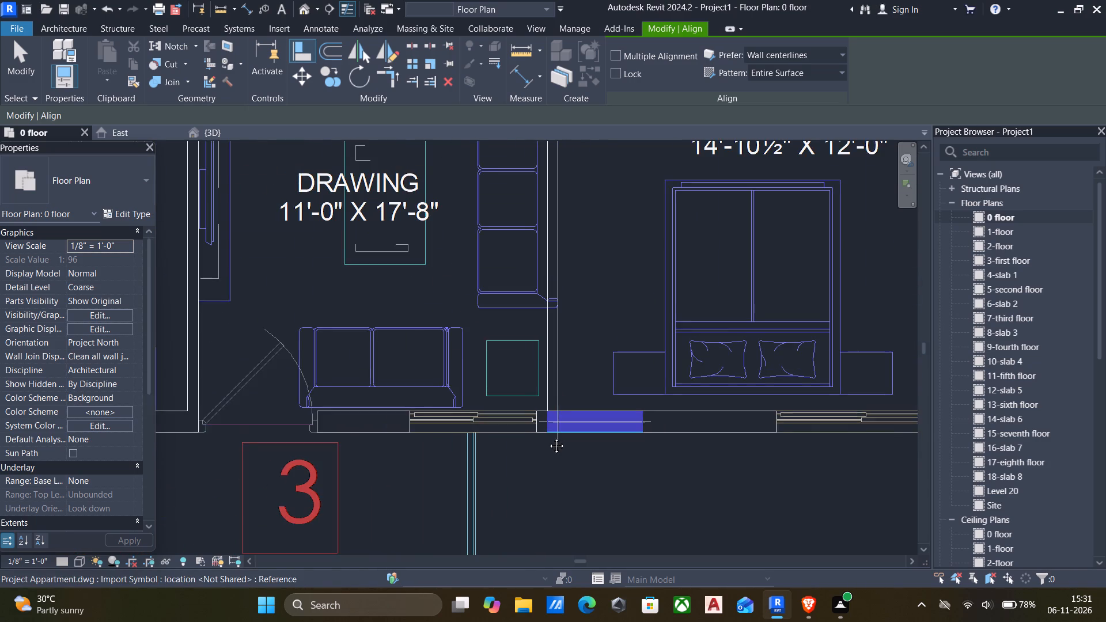
Examine flats 3 and 2 for columns that are still out of line with their coloured marks.
middle_drag(548, 437, 440, 438)
scroll(574, 443, down, 4)
middle_drag(576, 445, 666, 449)
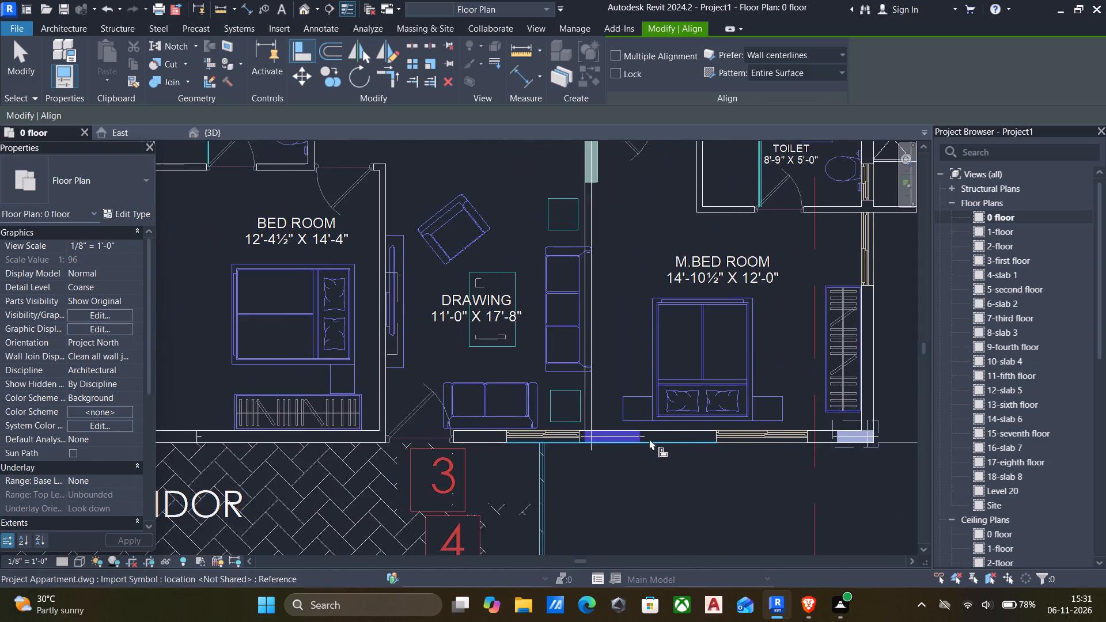
scroll(649, 439, down, 5)
middle_drag(509, 423, 564, 423)
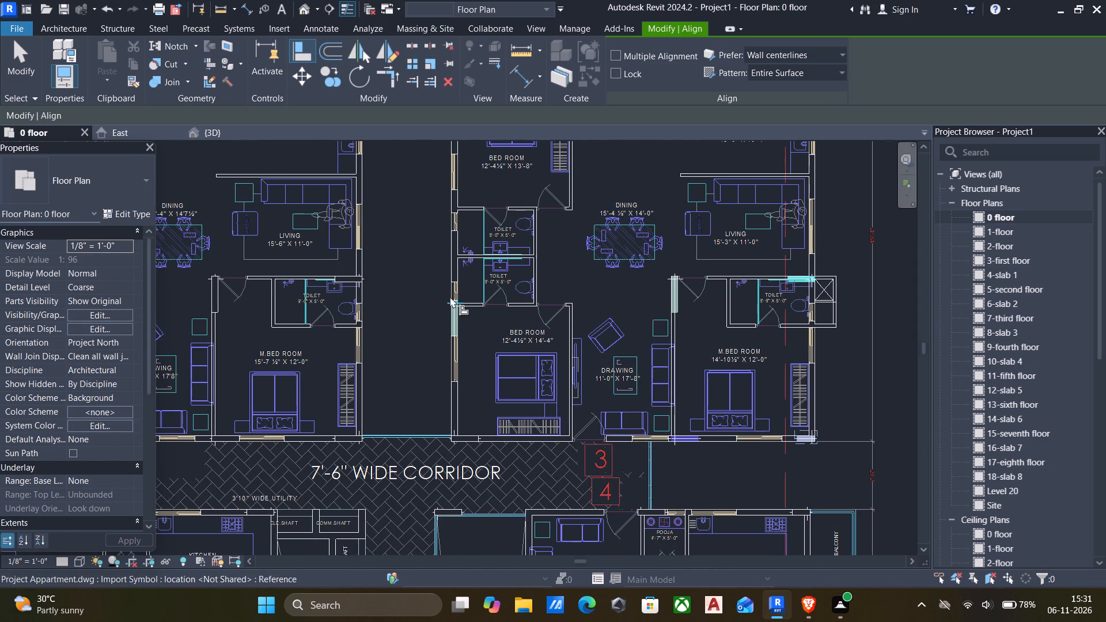
middle_drag(516, 323, 545, 370)
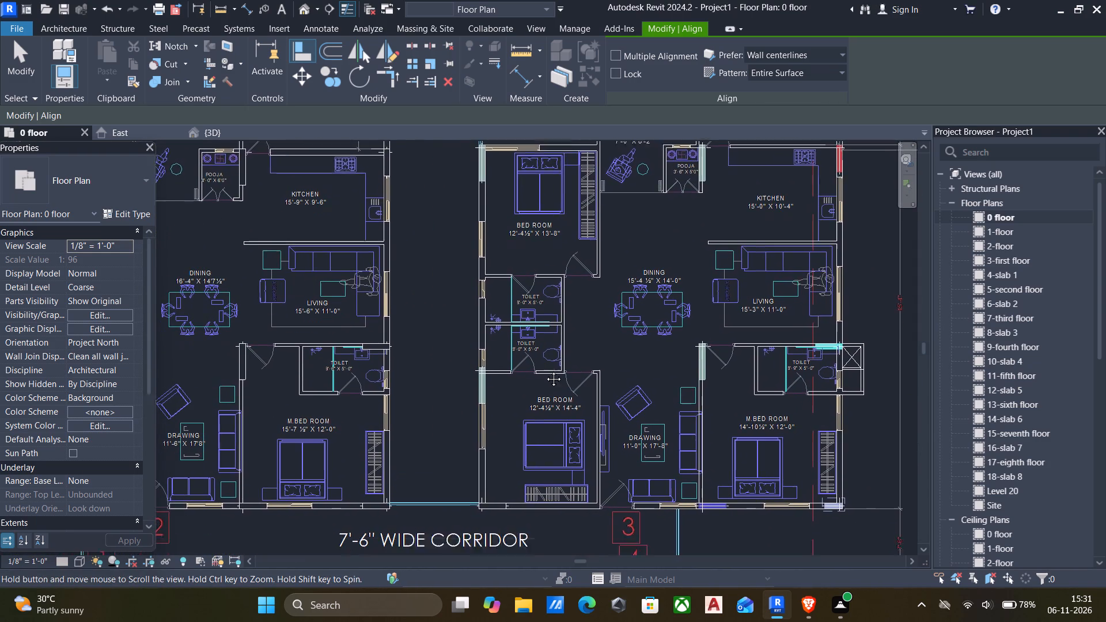
middle_drag(545, 370, 548, 490)
scroll(552, 466, down, 1)
scroll(547, 407, down, 2)
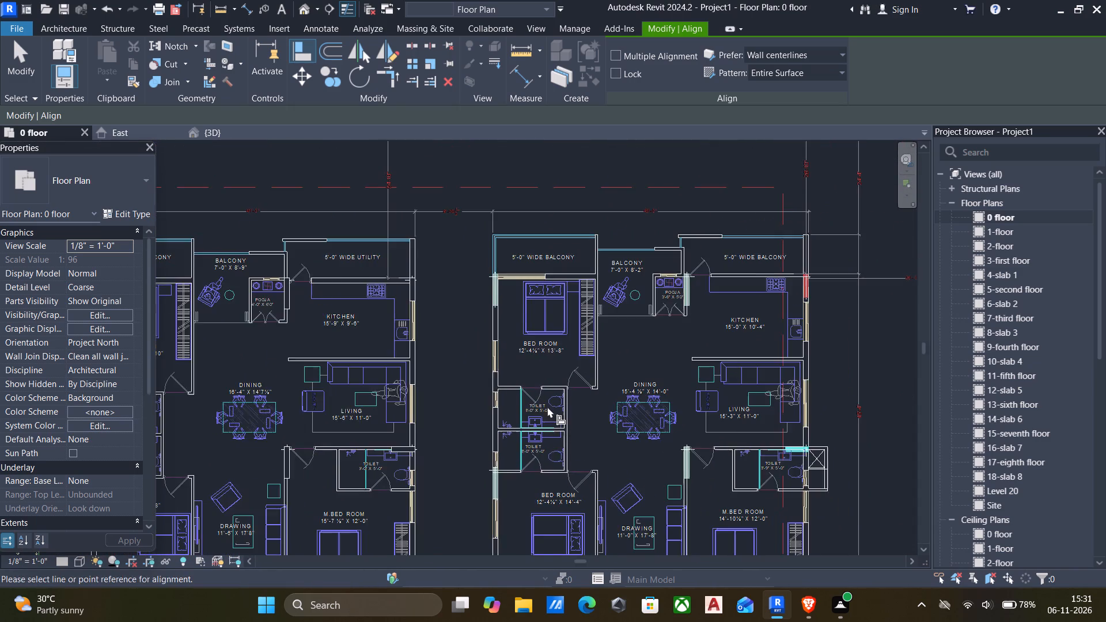
scroll(547, 407, down, 1)
middle_drag(547, 407, 560, 352)
scroll(449, 317, up, 5)
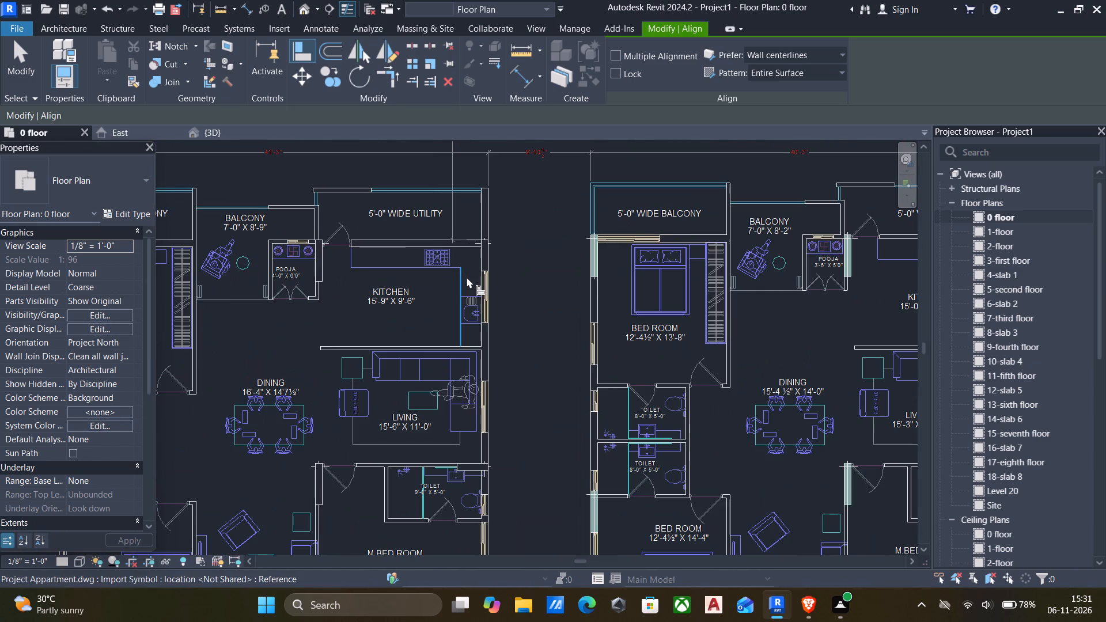
scroll(486, 418, down, 1)
middle_drag(485, 418, 584, 358)
scroll(559, 398, up, 4)
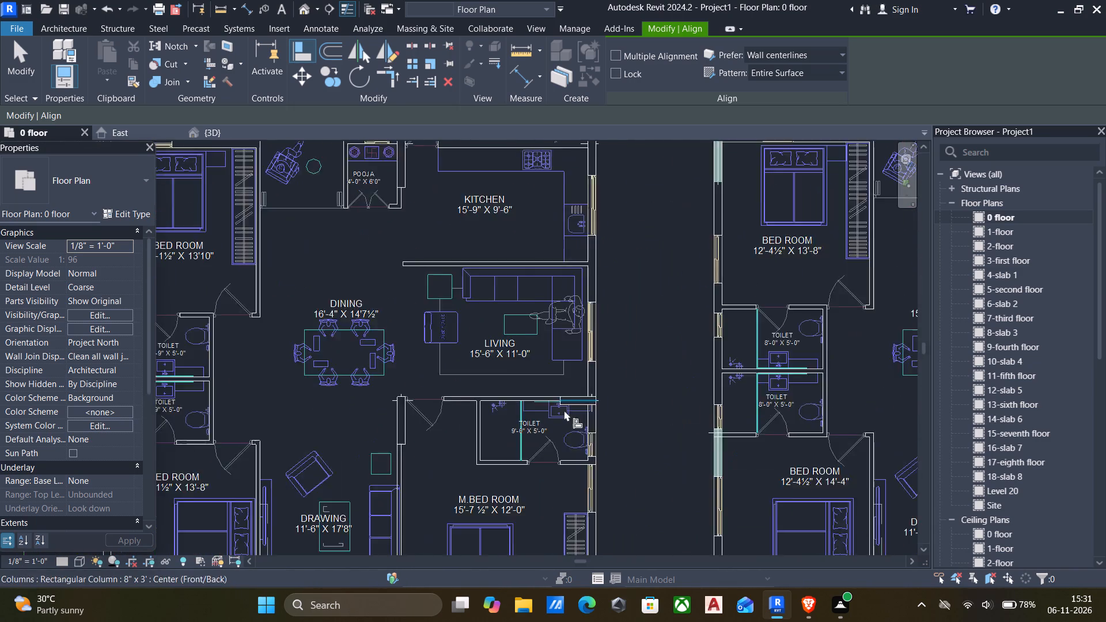
scroll(564, 410, up, 2)
scroll(579, 428, down, 5)
middle_drag(580, 432, 622, 388)
middle_drag(599, 423, 623, 381)
scroll(602, 452, down, 1)
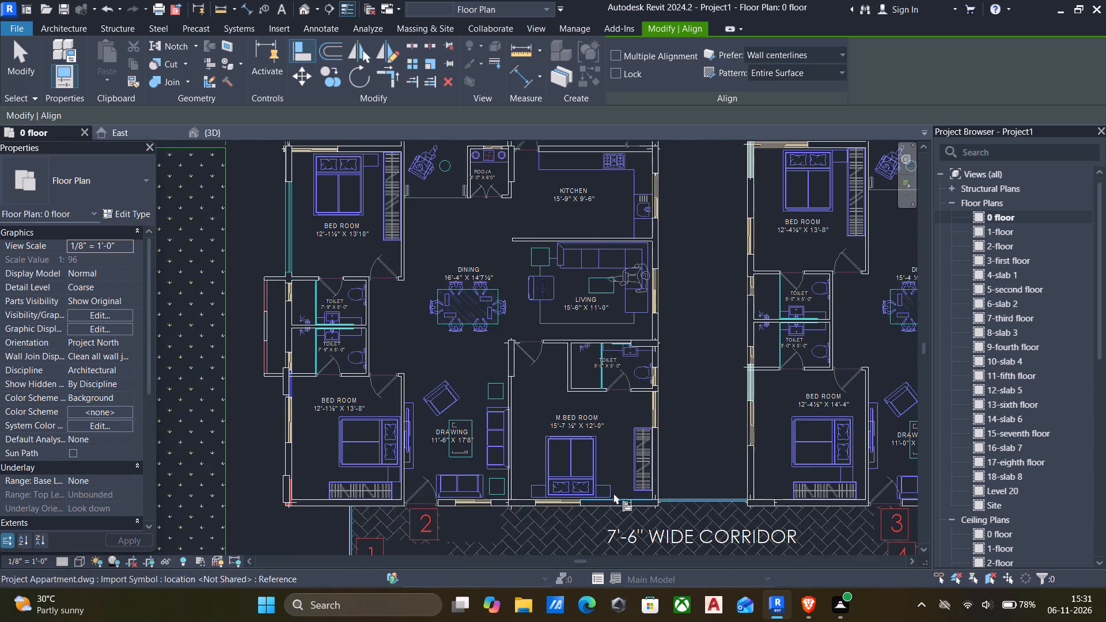
middle_drag(612, 489, 637, 477)
scroll(361, 486, up, 2)
scroll(335, 477, down, 1)
middle_drag(334, 477, 401, 465)
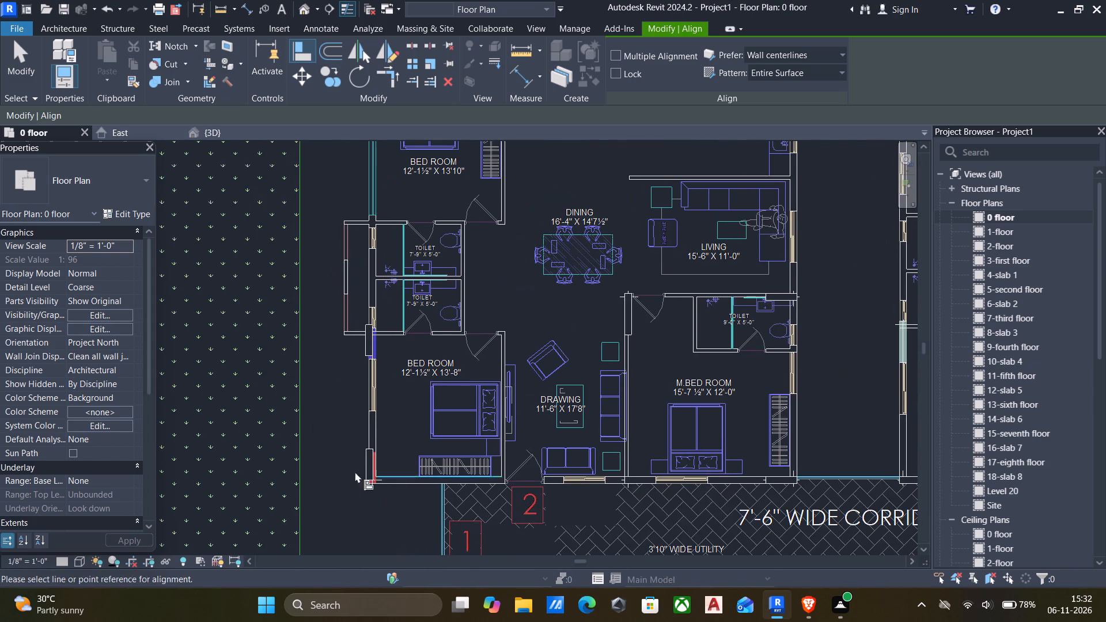
Align the column at the outer corridor corner of flat 2's 12'-1½" x 13'-8" bedroom to the red mark's long and short edges.
scroll(338, 472, up, 5)
scroll(411, 458, up, 5)
click(411, 460)
drag(400, 457, 401, 470)
scroll(406, 509, down, 2)
scroll(406, 521, up, 8)
click(400, 530)
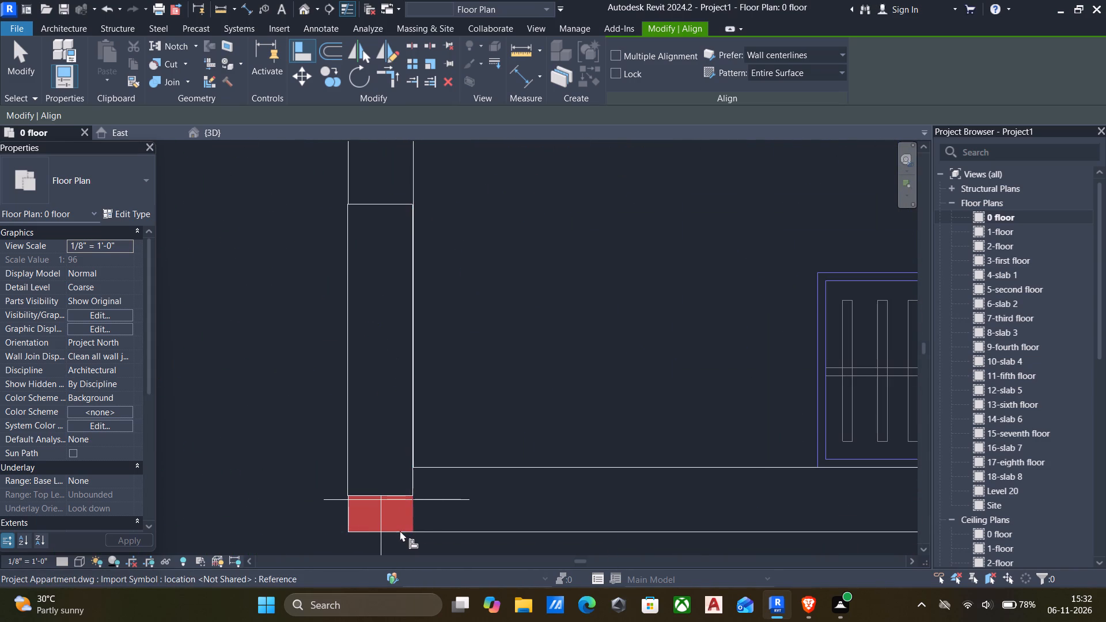
click(404, 497)
scroll(407, 492, down, 12)
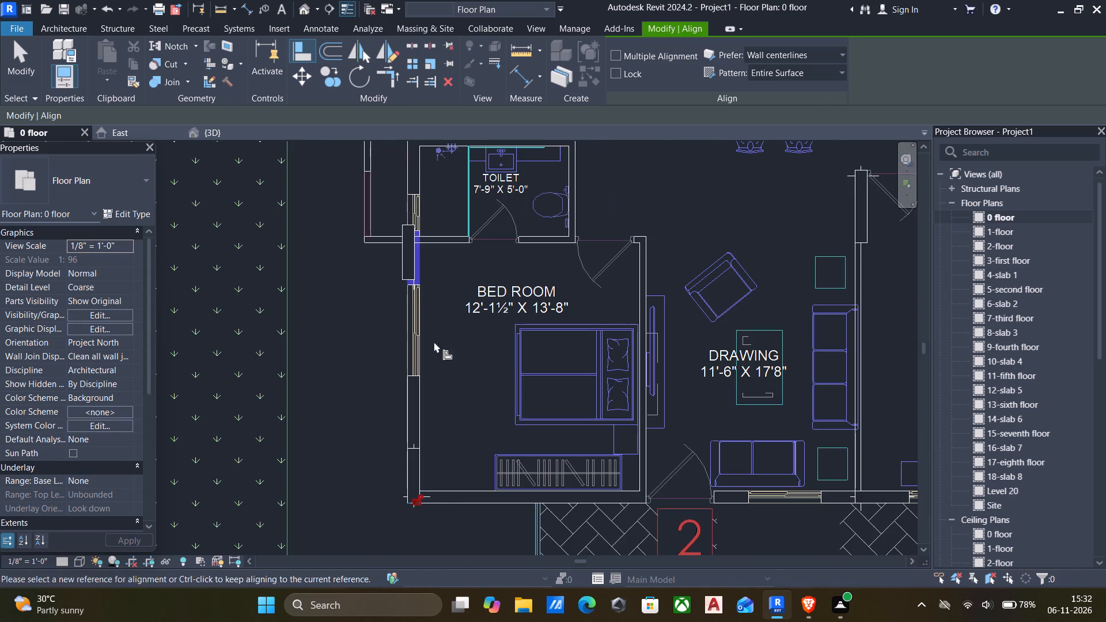
Align the 8" x 3' column between flat 2's toilet and 12'-1½" x 13'-8" bedroom to the blue mark's inner long edge and short edge.
scroll(402, 253, up, 8)
click(439, 268)
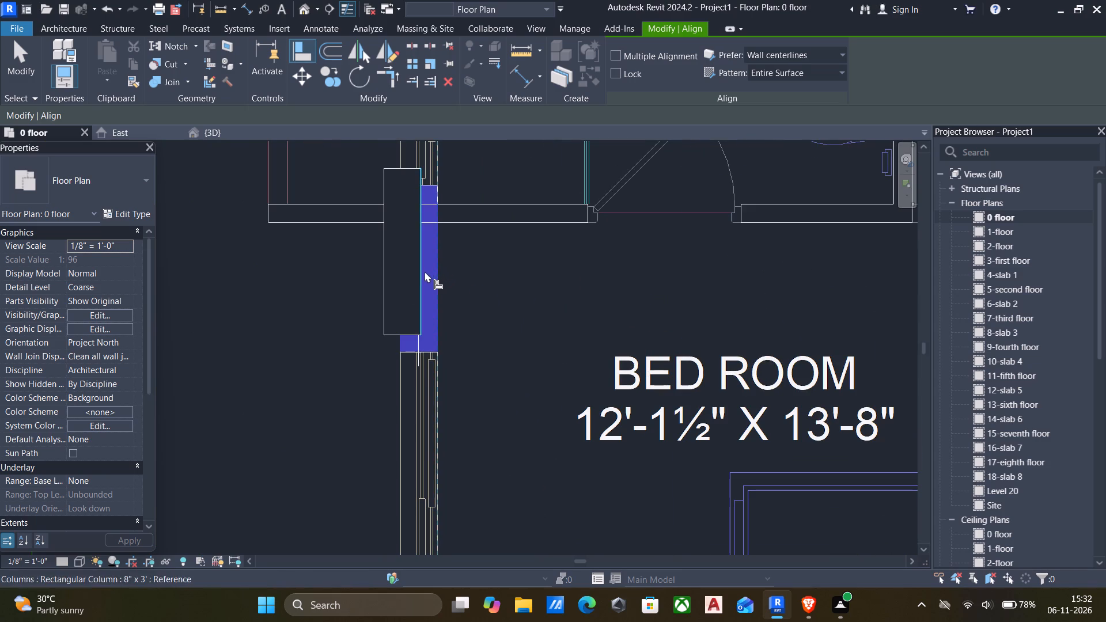
click(423, 273)
scroll(401, 362, up, 5)
click(416, 342)
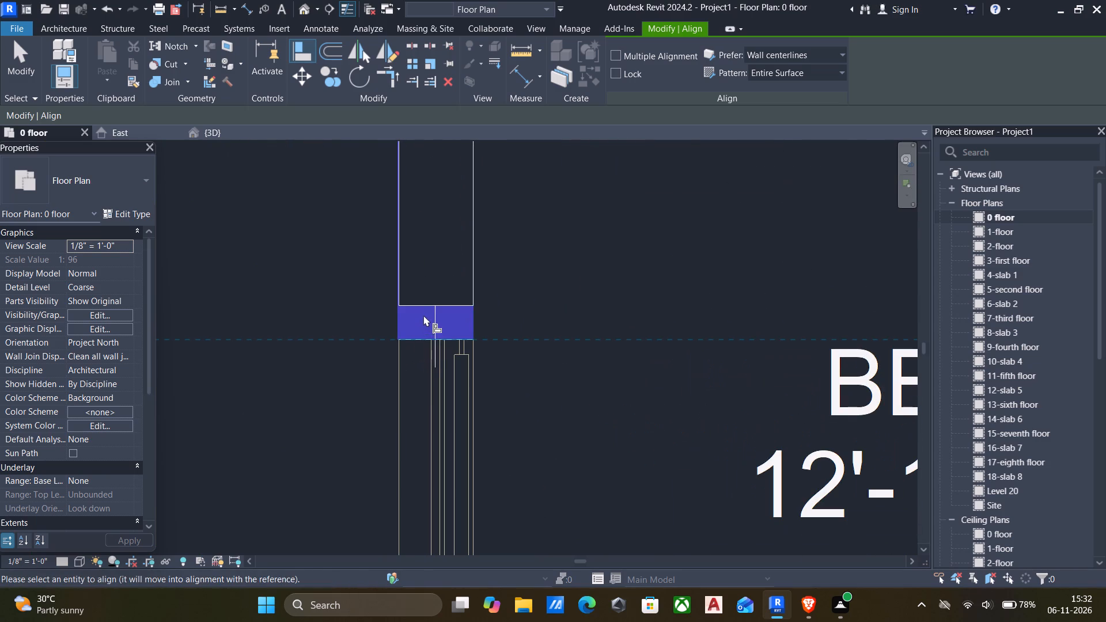
click(422, 306)
Align the same 8" x 3' column's outer long edge flush with the blue mark's outer edge and check the fit.
scroll(421, 309, down, 6)
middle_drag(429, 321, 447, 441)
scroll(440, 434, up, 10)
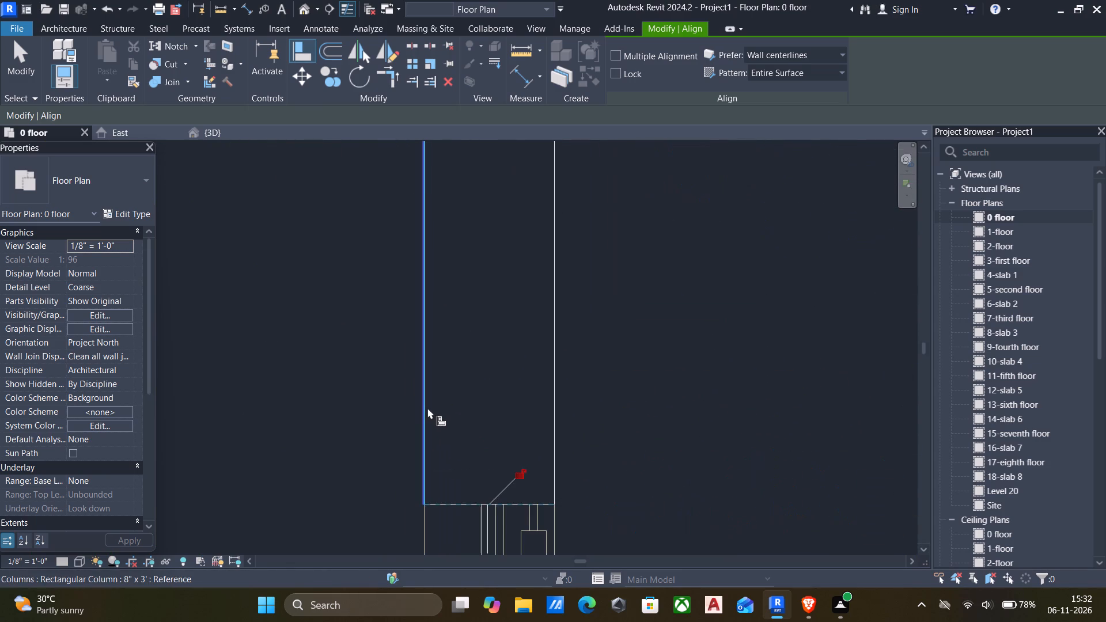
scroll(412, 440, up, 13)
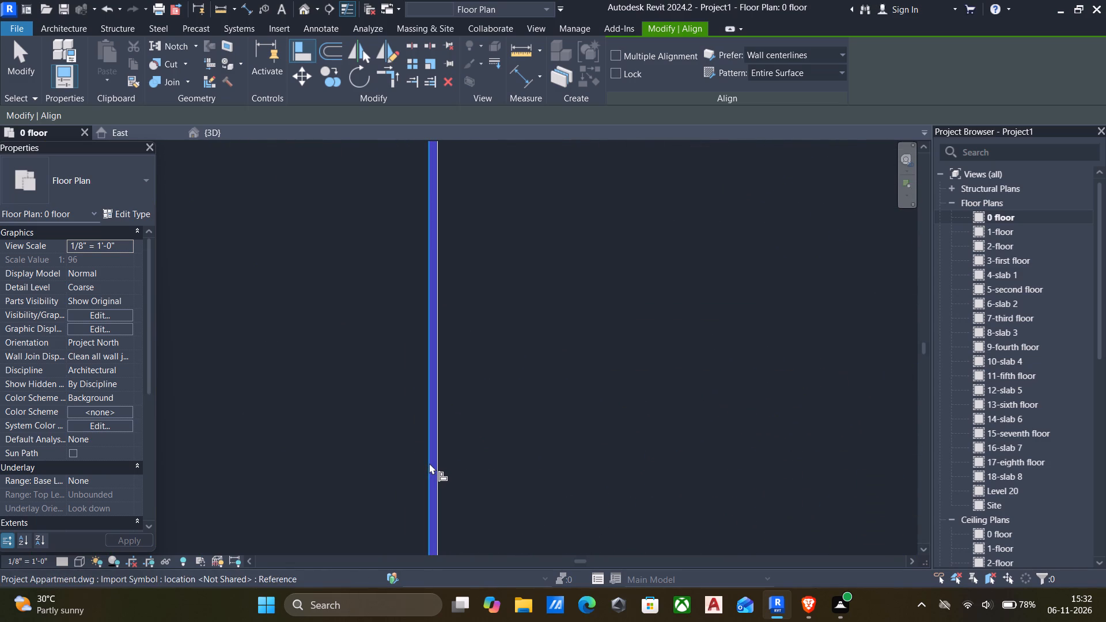
click(429, 463)
click(437, 461)
scroll(437, 461, down, 7)
scroll(629, 459, down, 5)
middle_drag(628, 460, 548, 464)
scroll(547, 464, down, 10)
middle_drag(556, 462, 540, 518)
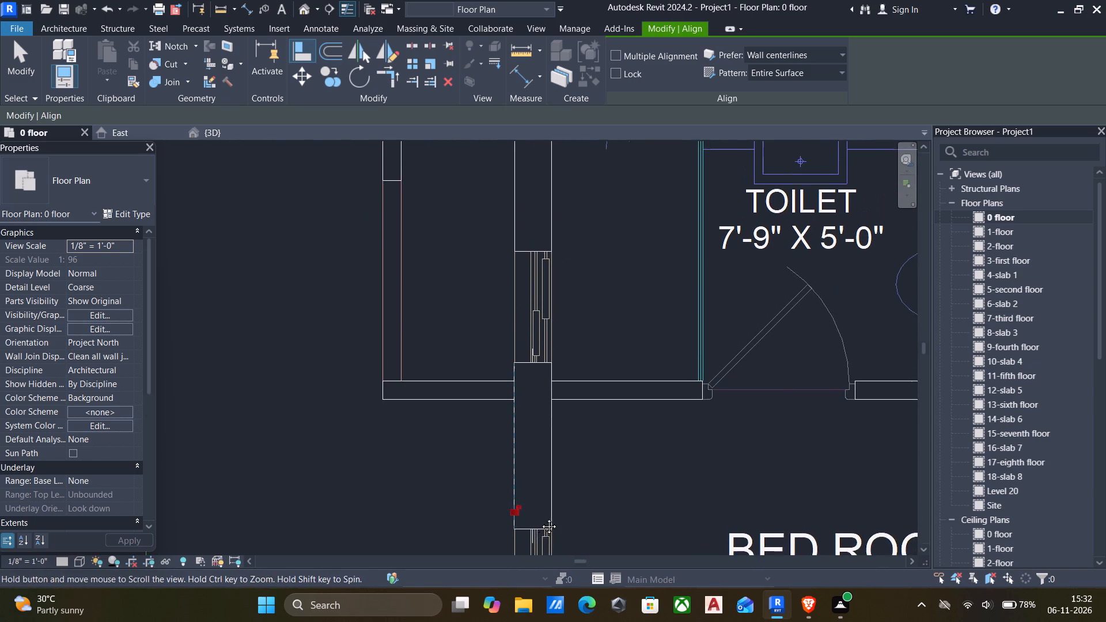
middle_drag(540, 518, 540, 526)
middle_drag(550, 465, 541, 438)
scroll(536, 439, up, 6)
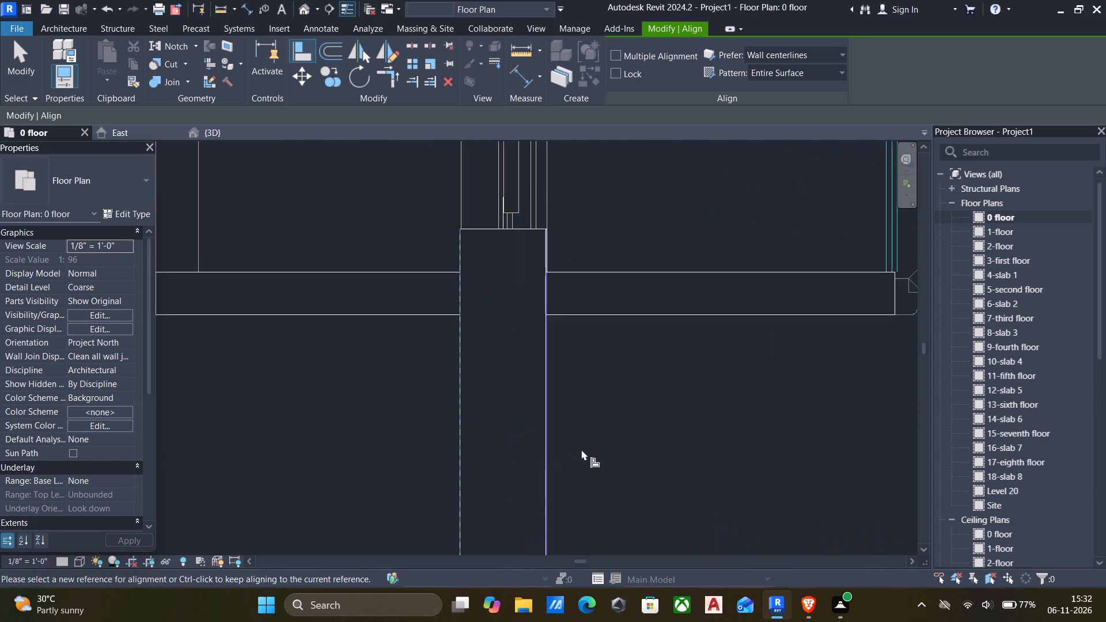
scroll(550, 447, up, 10)
scroll(548, 446, down, 6)
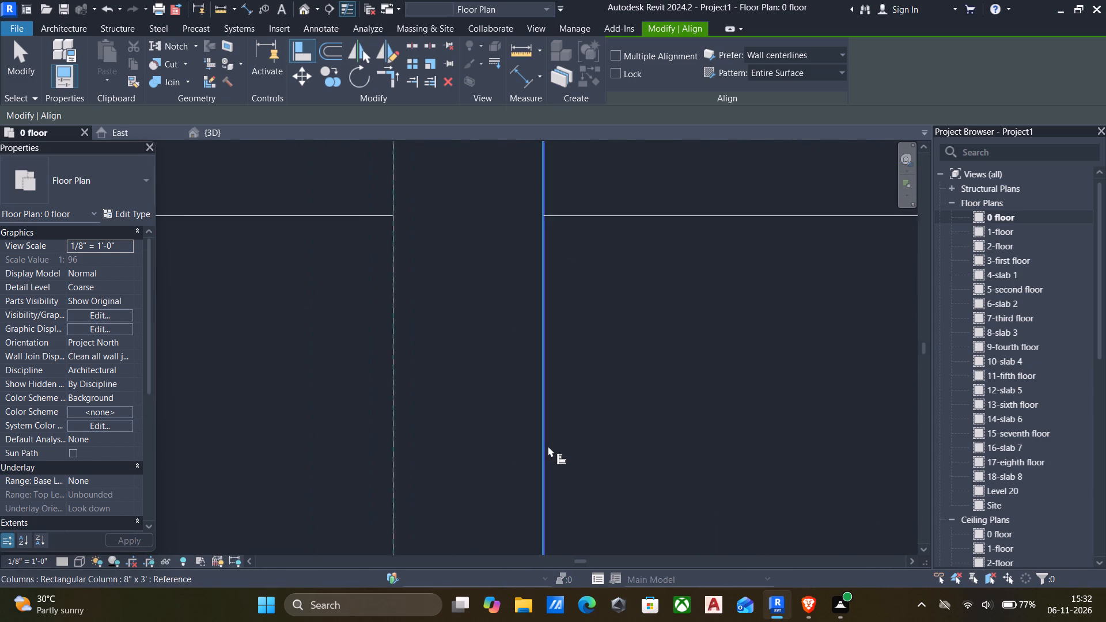
scroll(548, 446, down, 17)
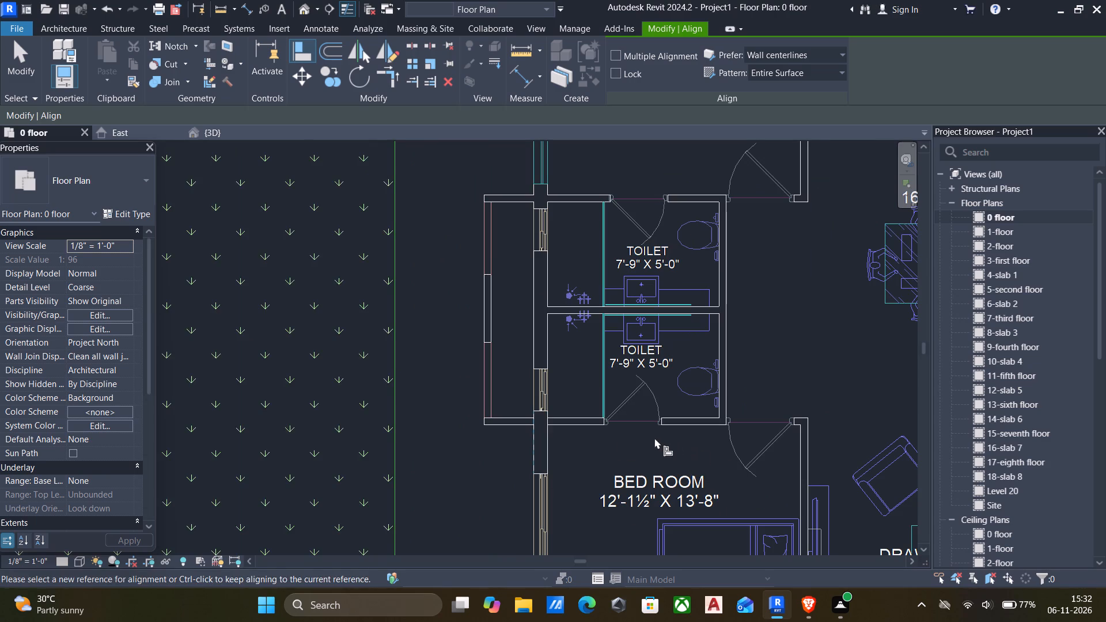
Check the column positions across flats 2 and 3 against the plan and finish the Align command.
scroll(654, 438, down, 4)
middle_drag(650, 438, 628, 453)
scroll(616, 397, up, 1)
scroll(618, 400, down, 1)
middle_drag(618, 400, 618, 401)
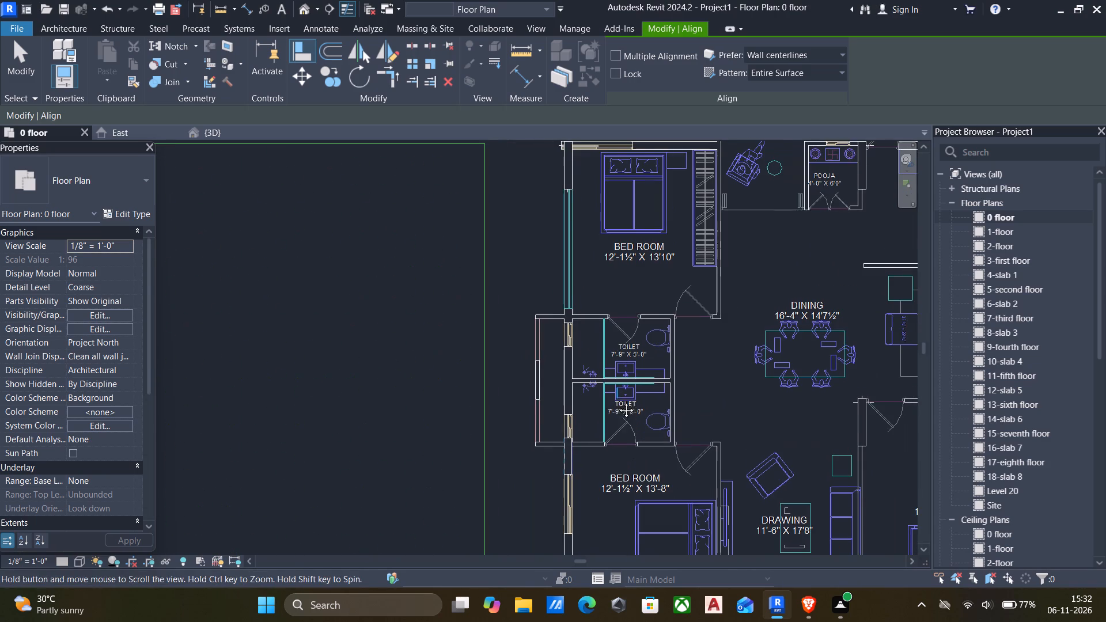
middle_drag(618, 401, 618, 410)
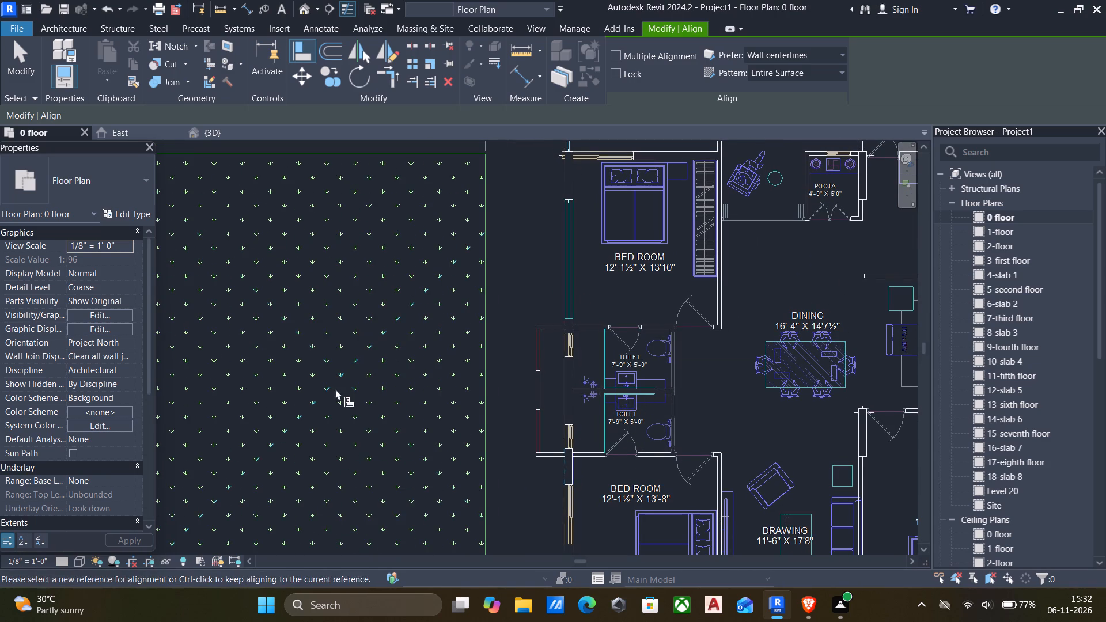
scroll(592, 347, down, 4)
middle_drag(587, 348, 576, 388)
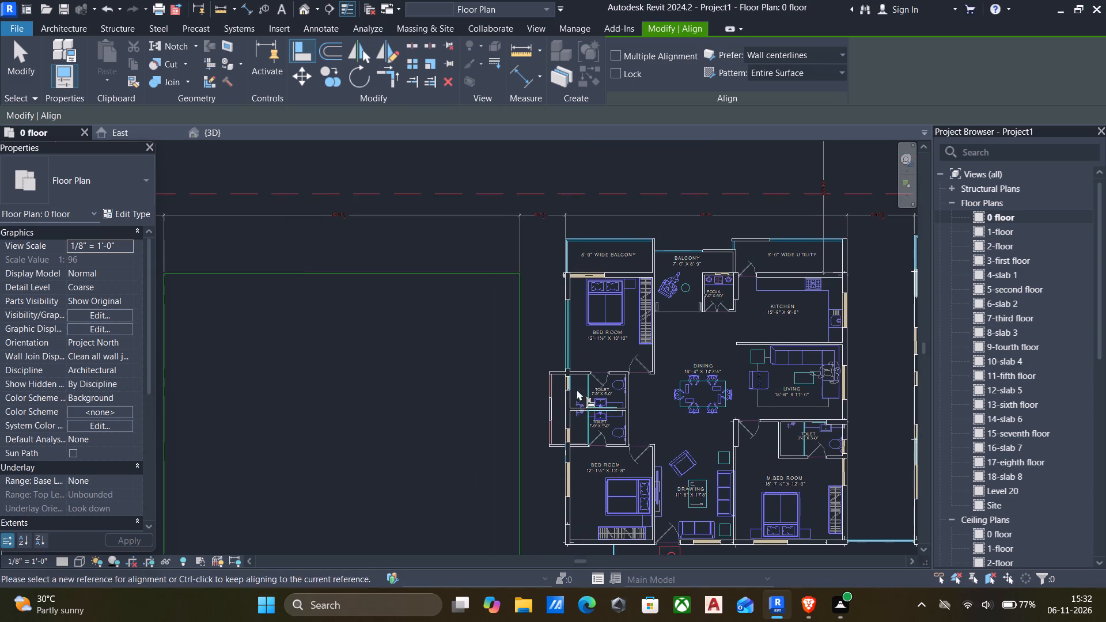
scroll(588, 268, up, 5)
scroll(546, 321, up, 6)
scroll(565, 335, down, 2)
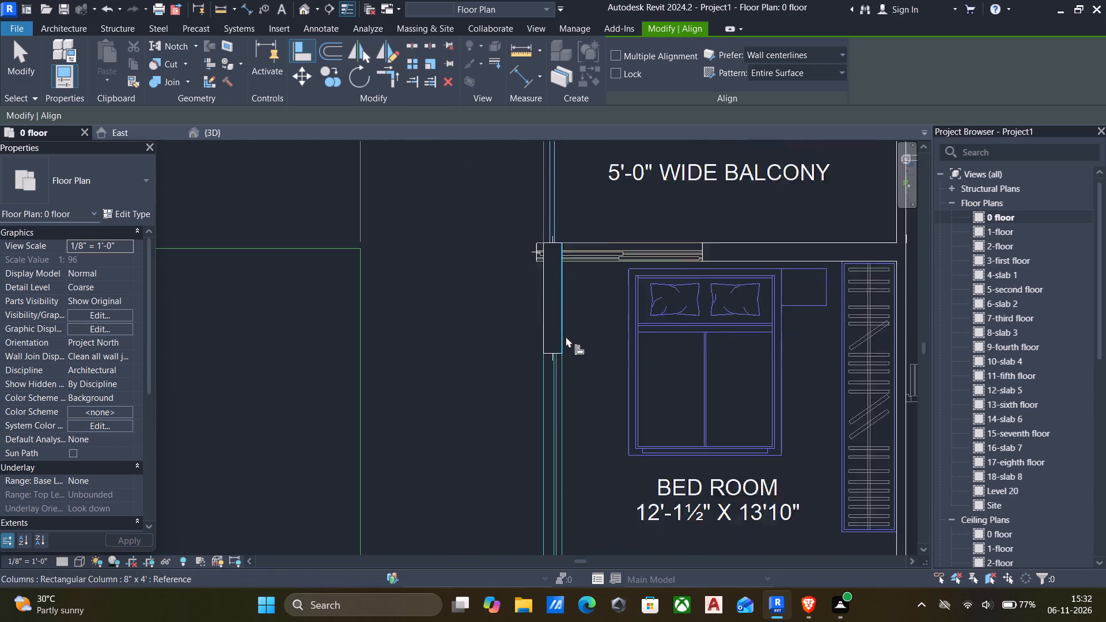
scroll(566, 336, down, 3)
middle_drag(567, 344, 391, 353)
scroll(493, 378, down, 5)
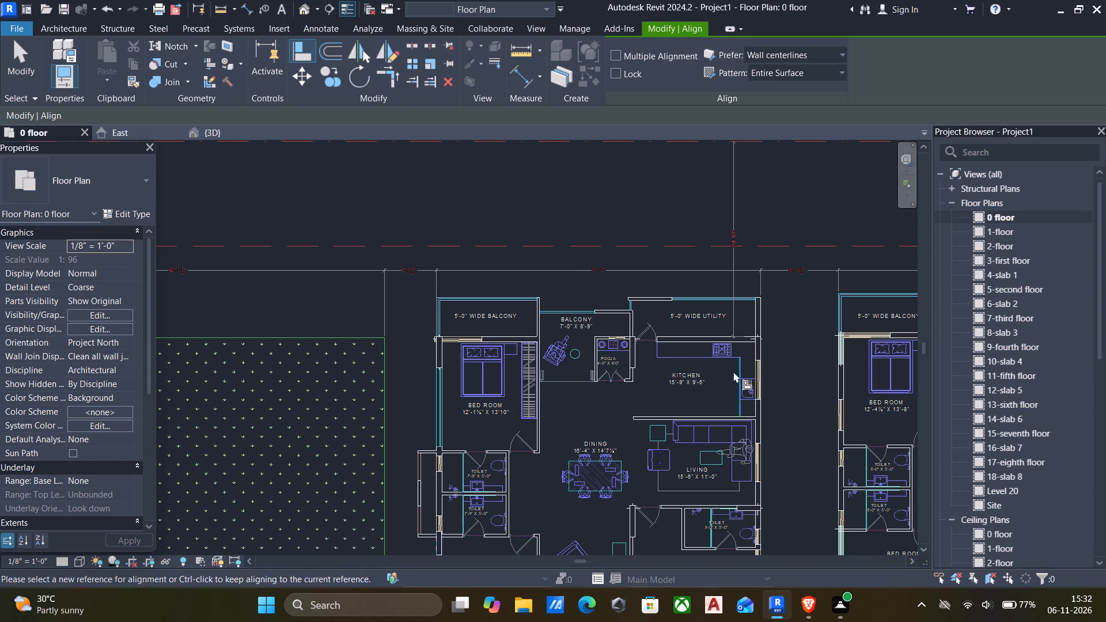
scroll(736, 382, down, 3)
middle_drag(741, 391, 694, 337)
scroll(690, 377, down, 1)
middle_drag(688, 469, 684, 419)
middle_drag(675, 424, 539, 404)
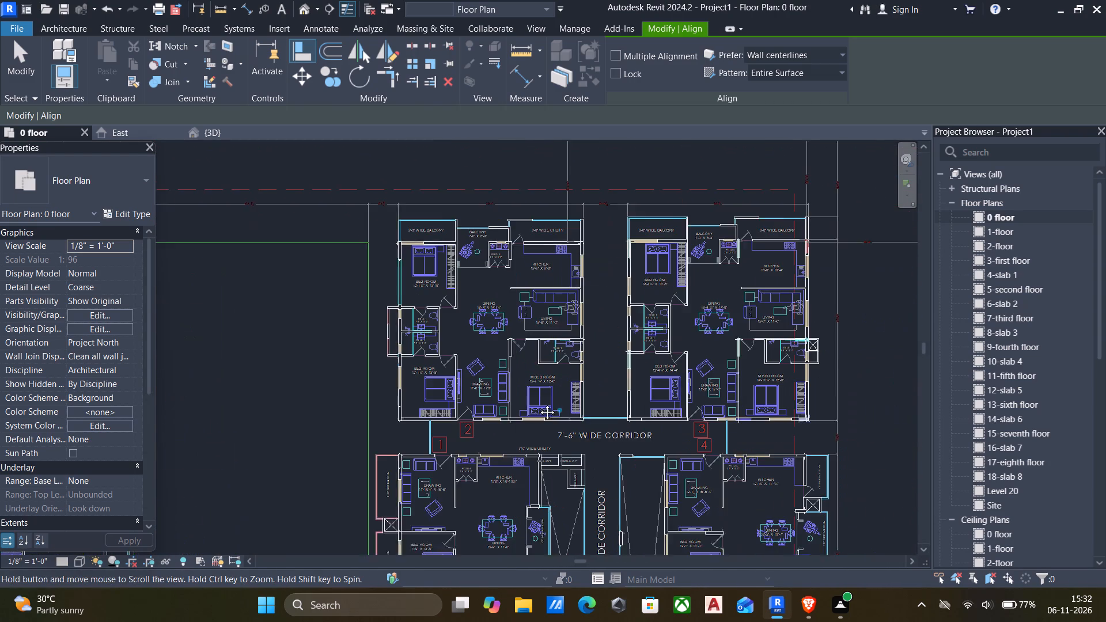
middle_drag(539, 404, 530, 404)
scroll(660, 340, up, 6)
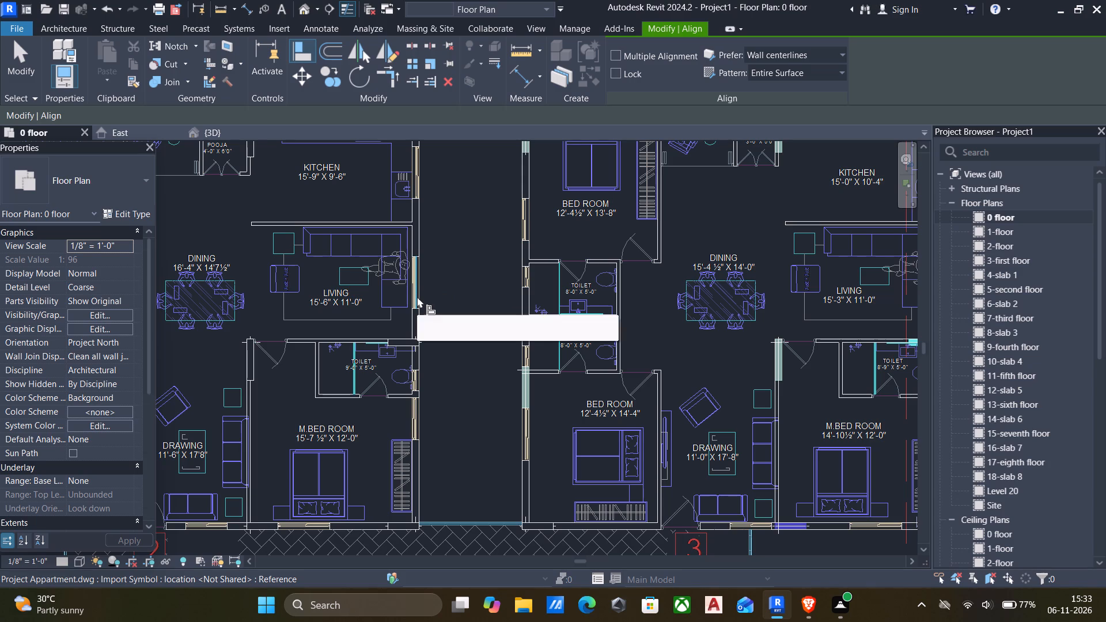
scroll(465, 336, down, 6)
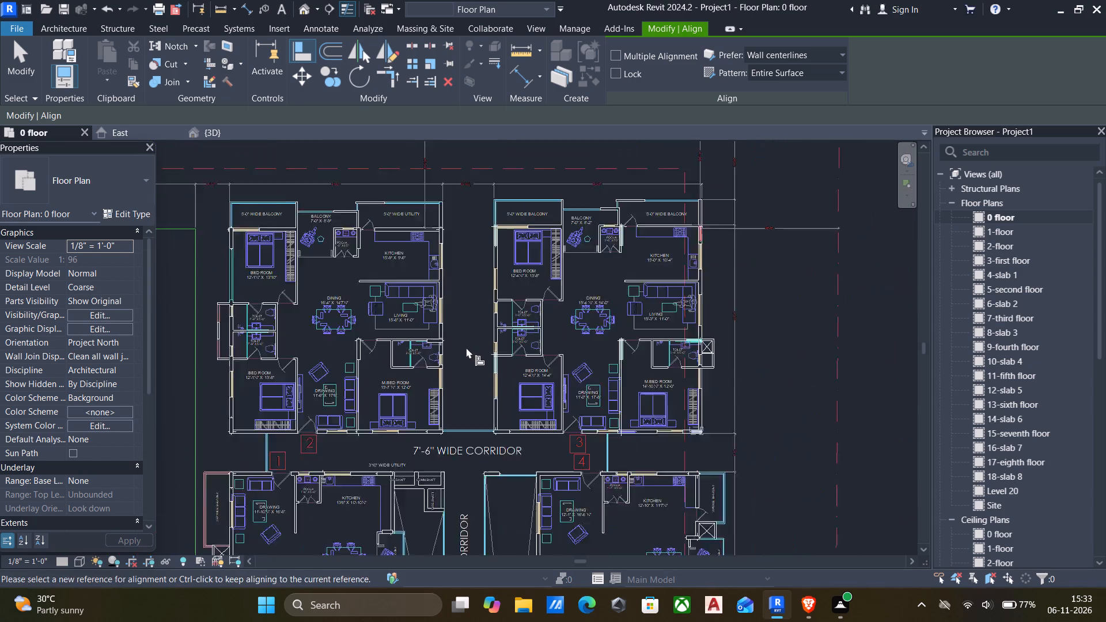
middle_drag(466, 347, 671, 378)
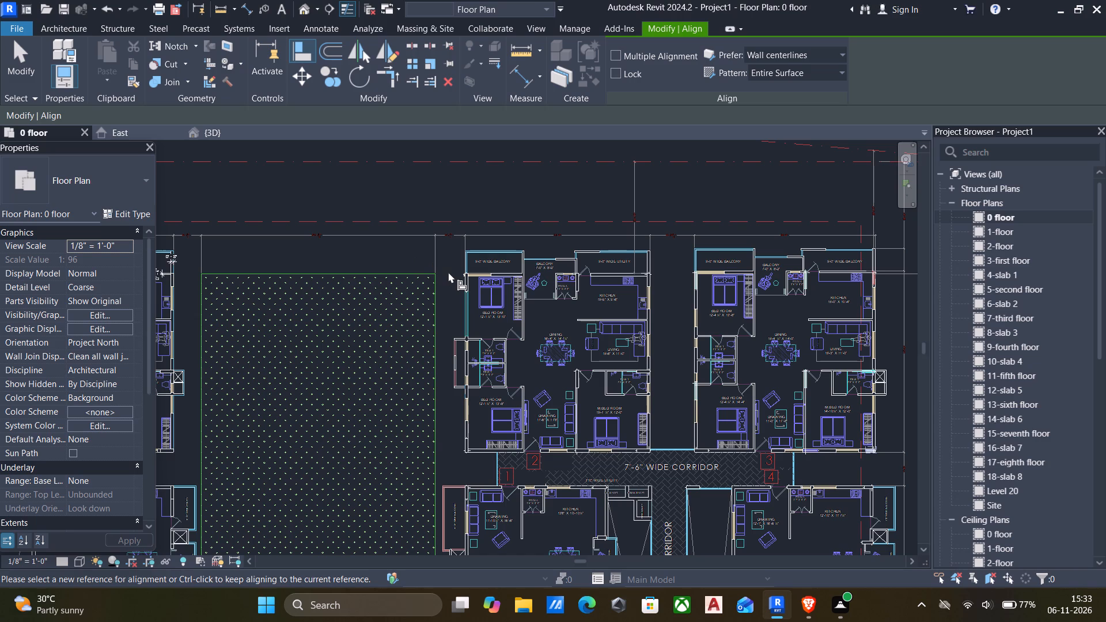
key(Escape)
key(Escape)
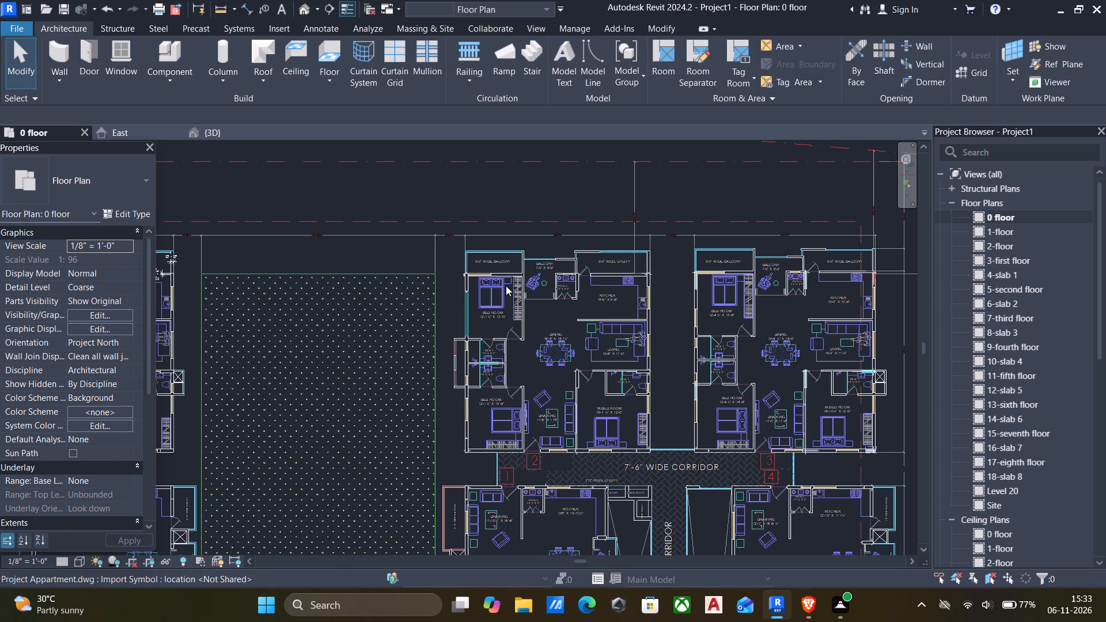
Inspect the 8" x 4' column at the balcony corner of flat 2's 12'-1½" x 13'-10" bedroom and its surroundings.
scroll(490, 297, up, 7)
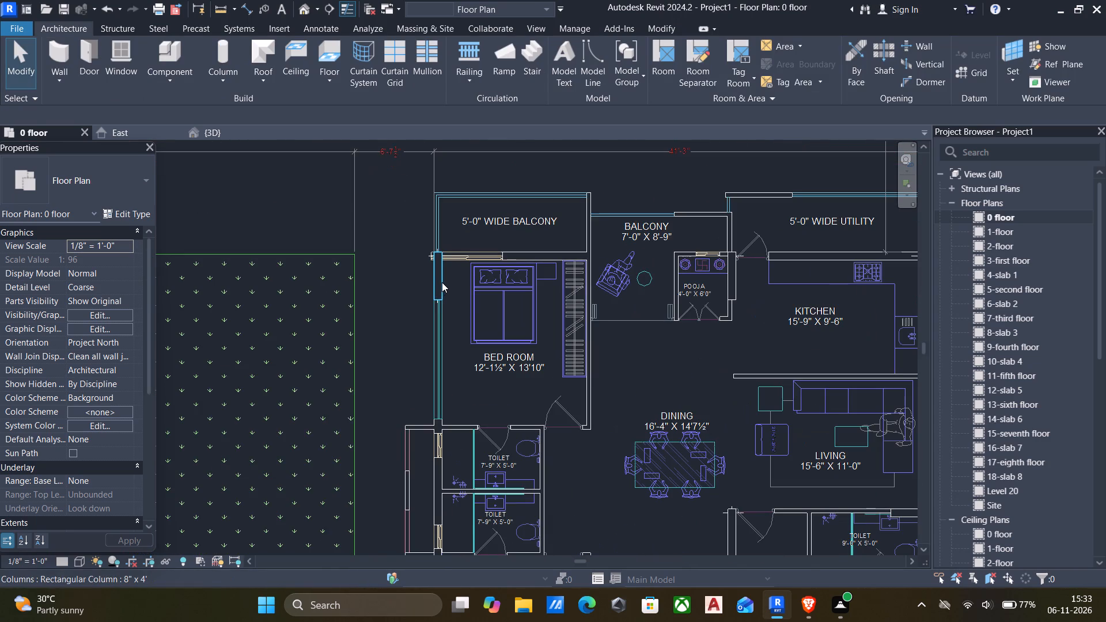
scroll(442, 282, up, 5)
scroll(442, 282, down, 3)
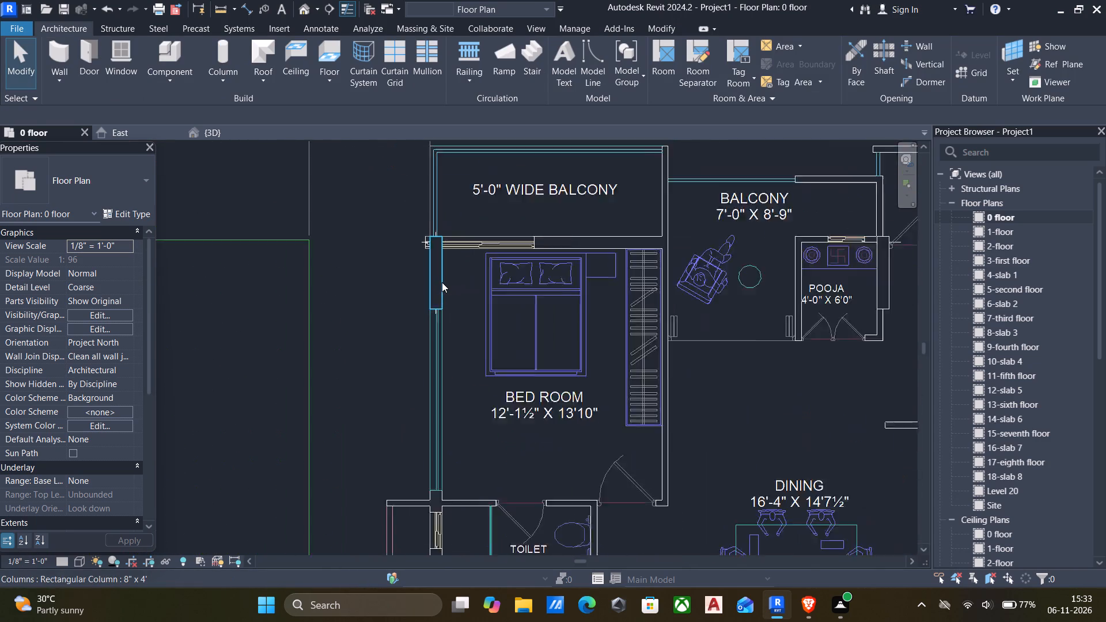
scroll(442, 282, down, 6)
middle_drag(460, 291, 377, 294)
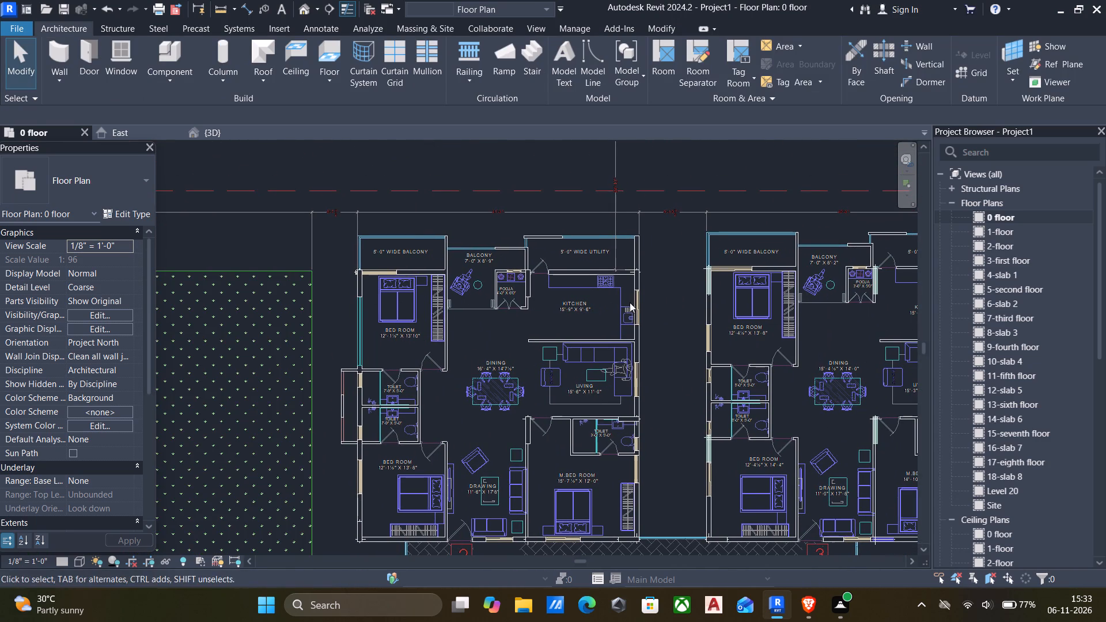
Check the columns around flats 2 and 3 down to the 7'-6" wide corridor for coloured marks still lacking a column.
scroll(645, 275, up, 4)
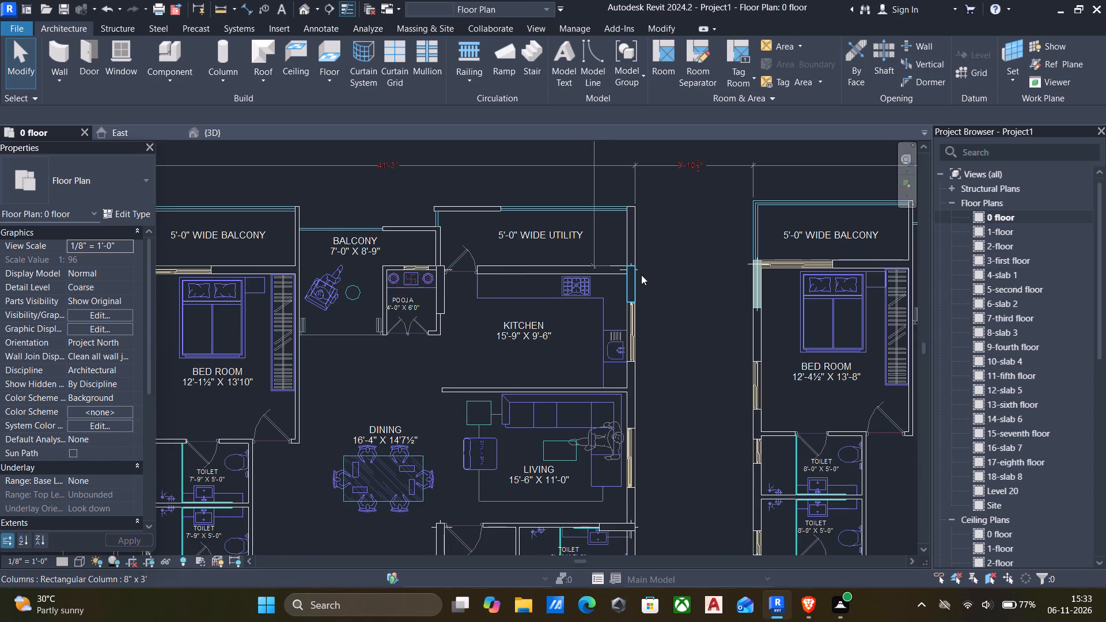
scroll(626, 284, up, 1)
scroll(623, 290, down, 4)
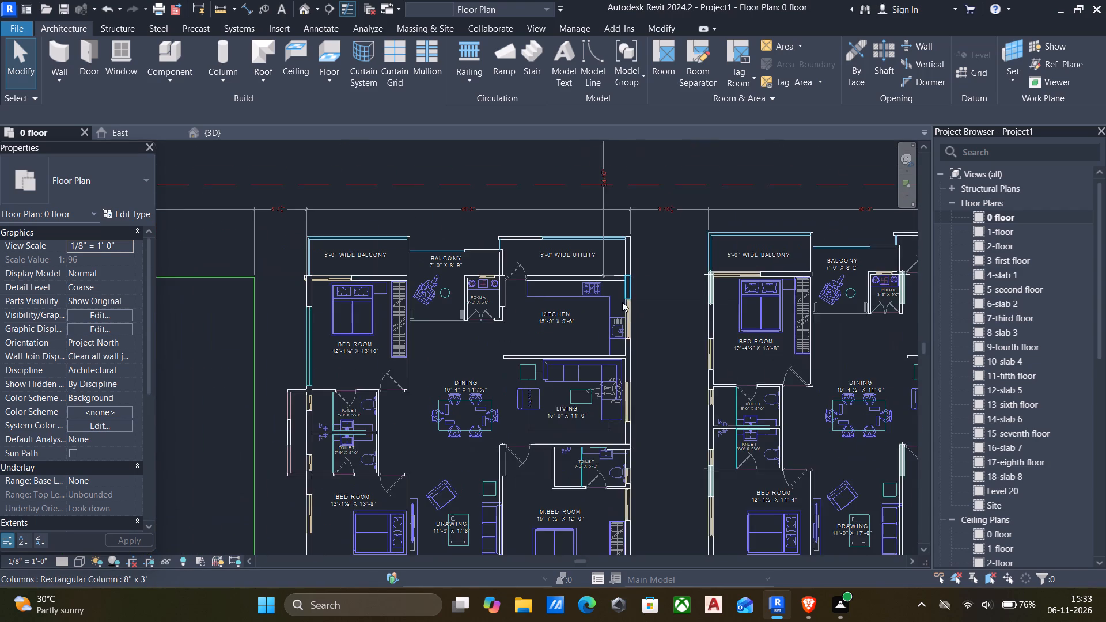
middle_drag(621, 303, 601, 213)
scroll(565, 291, down, 3)
middle_drag(570, 298, 533, 272)
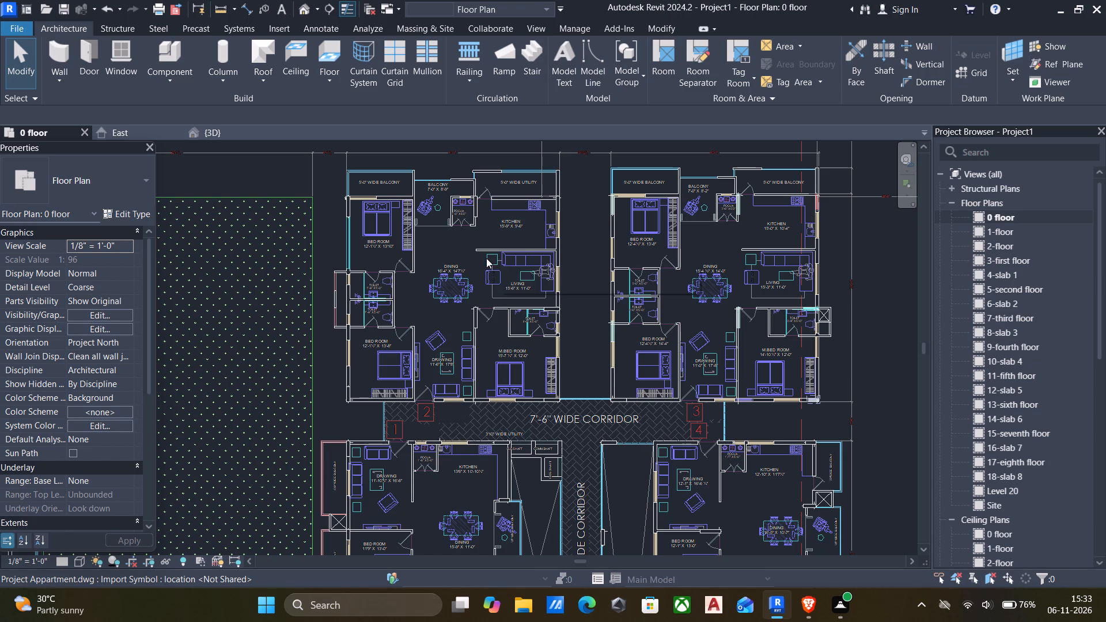
scroll(512, 303, up, 3)
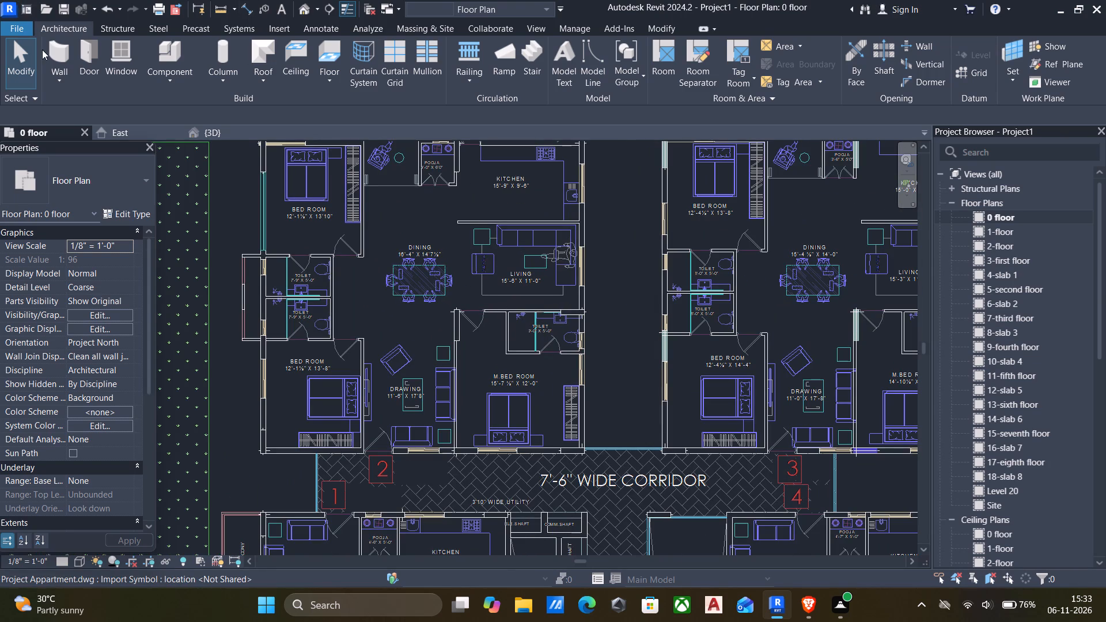
Place an upright-oriented 8" x 4' architectural column over the pale green mark between flat 3's toilet and 12'-4½" x 14'-4" bedroom.
click(62, 21)
click(224, 79)
click(272, 134)
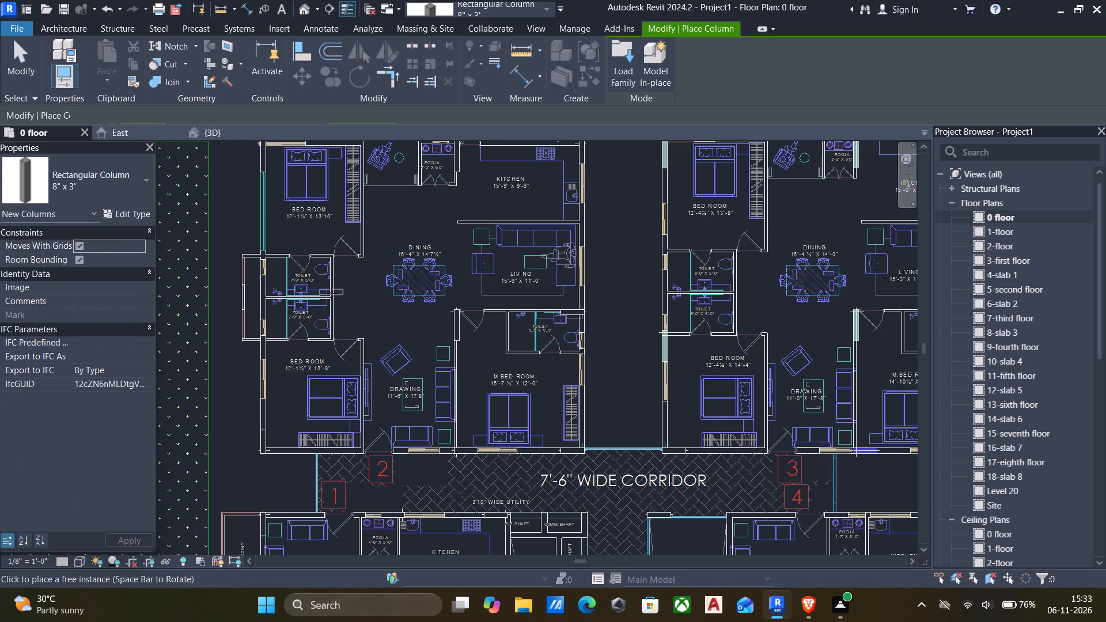
scroll(493, 382, down, 2)
middle_drag(490, 380, 456, 384)
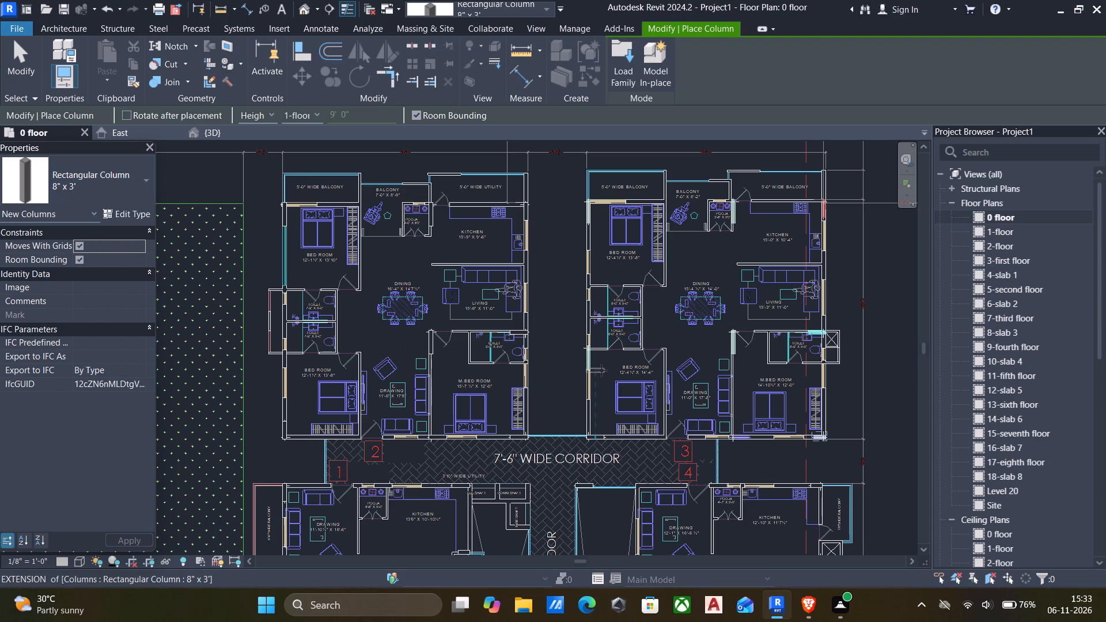
scroll(597, 366, up, 7)
key(space)
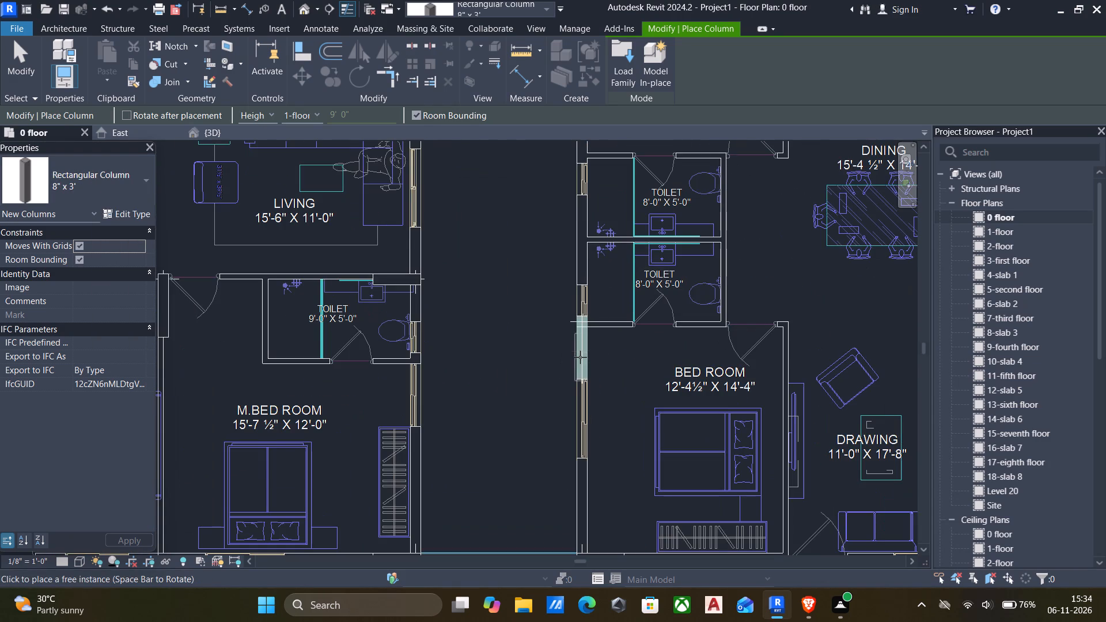
scroll(578, 355, up, 3)
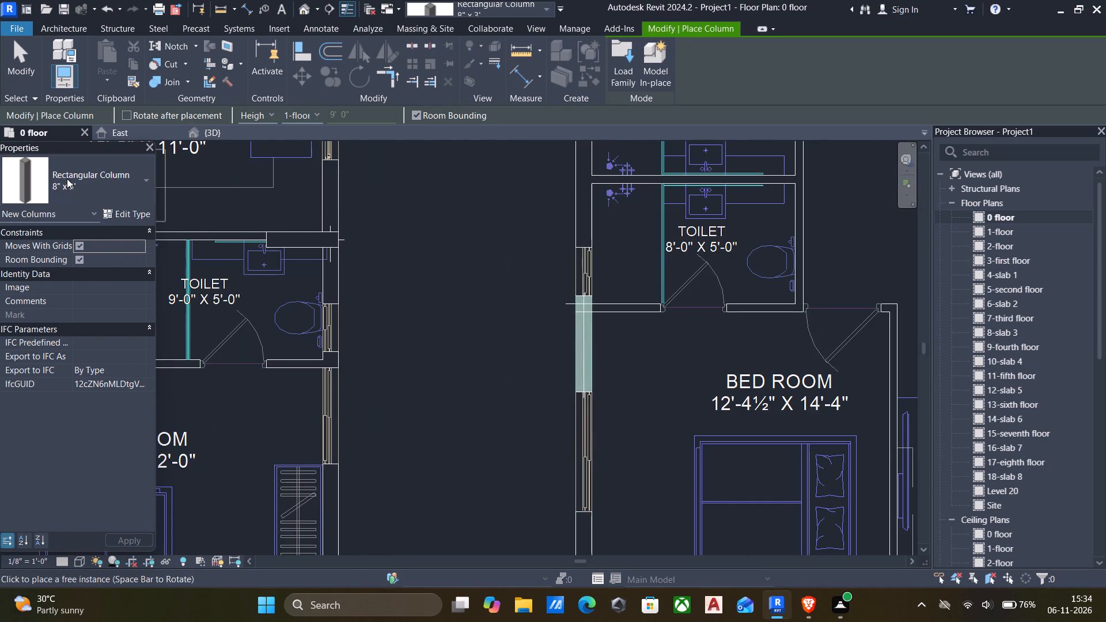
click(67, 179)
click(43, 317)
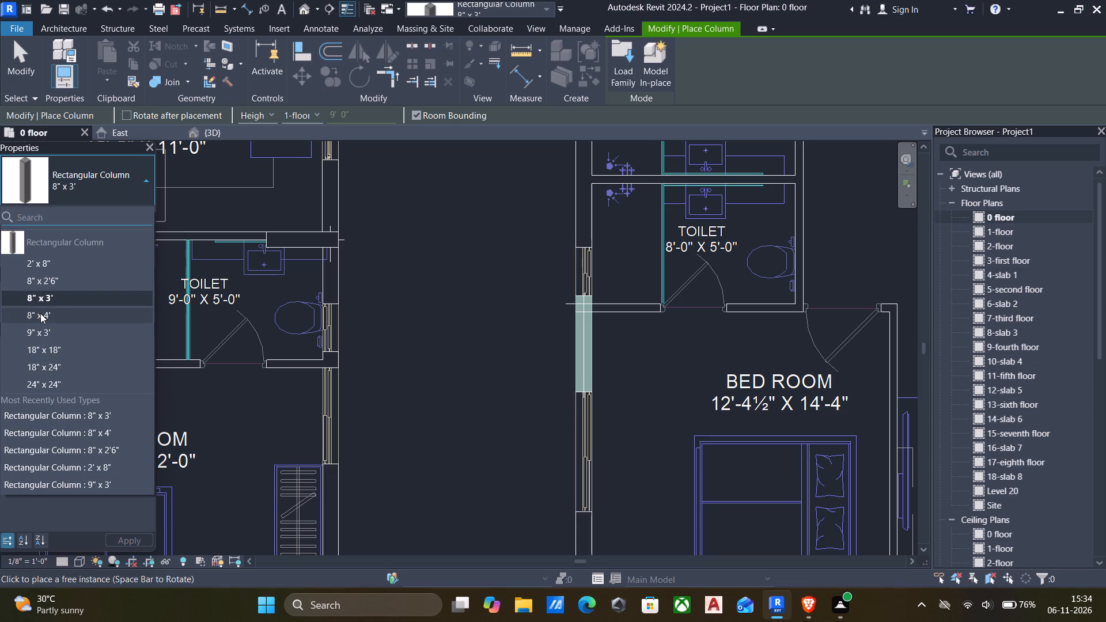
key(space)
scroll(582, 325, up, 3)
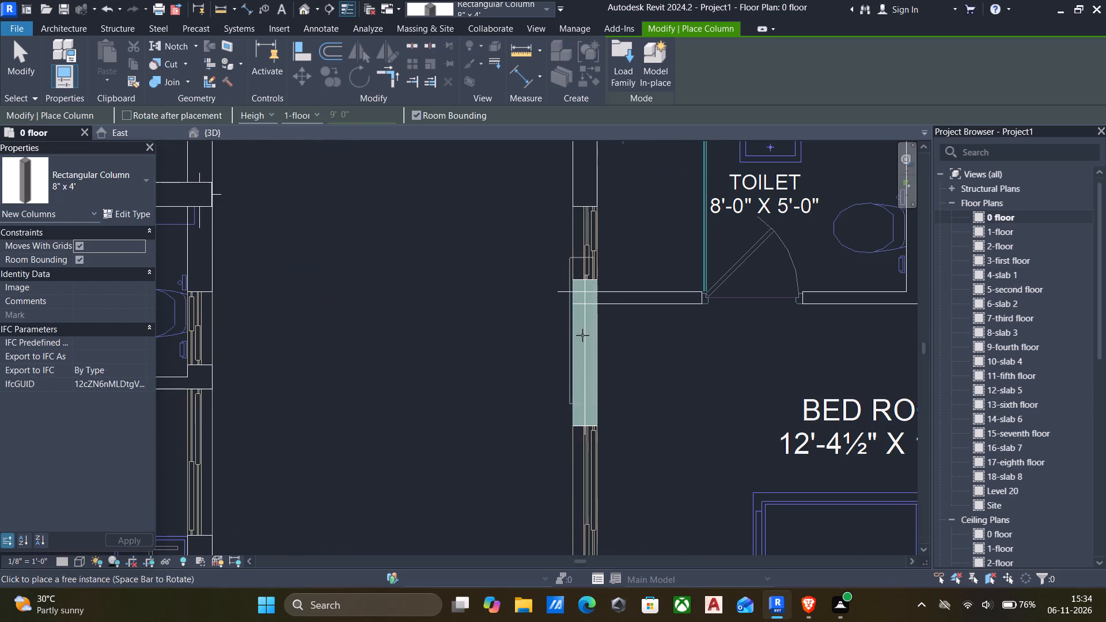
click(576, 339)
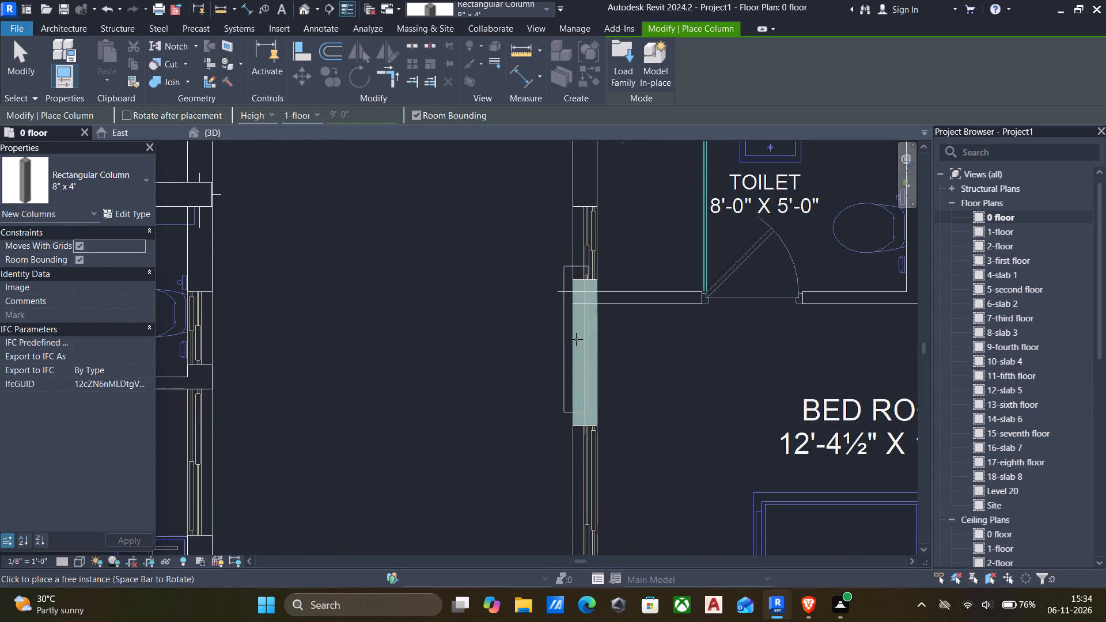
Place another 8" x 4' column over the pale green mark beside flat 3's master bedroom door, on the drawing room wall.
scroll(575, 339, down, 6)
middle_drag(575, 339, 325, 280)
scroll(351, 313, down, 4)
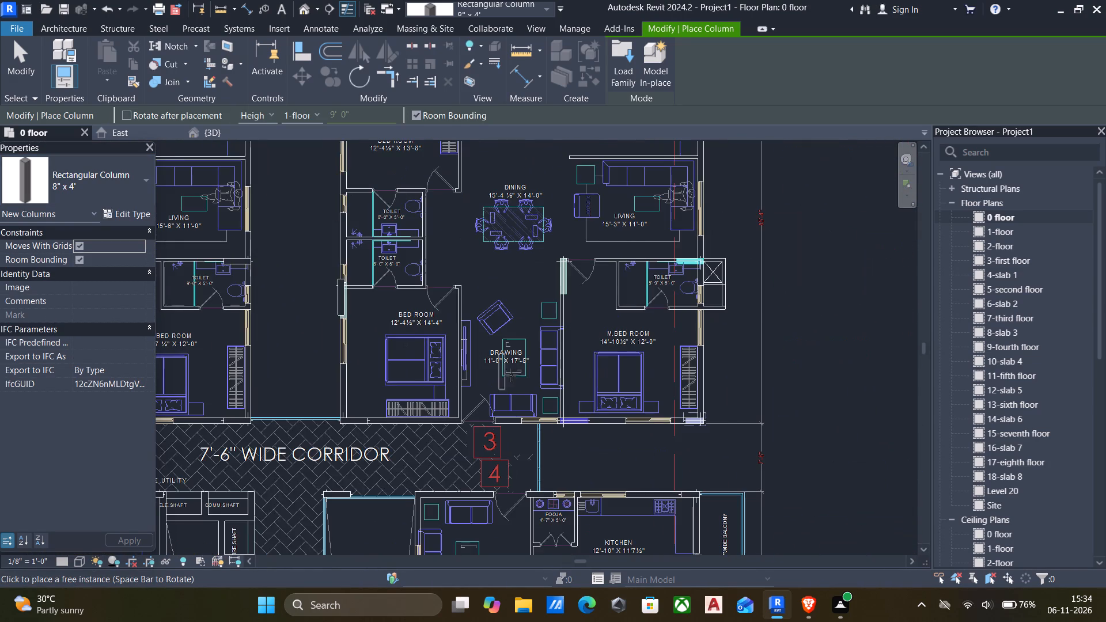
scroll(548, 384, up, 4)
scroll(561, 231, down, 2)
middle_drag(564, 240, 593, 319)
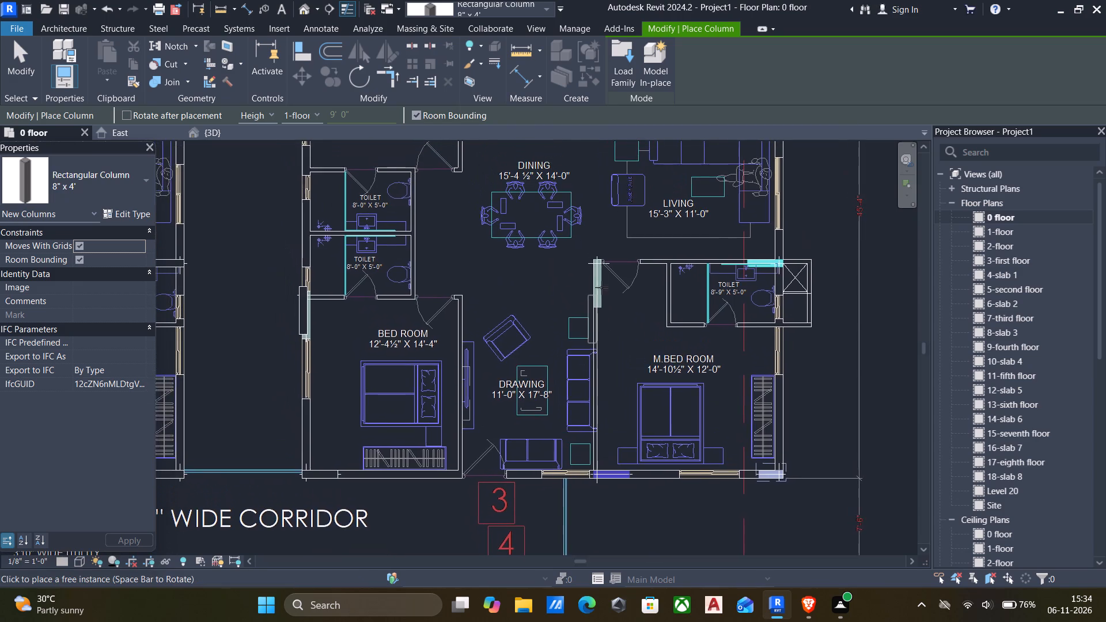
scroll(600, 280, up, 5)
click(591, 277)
Place a horizontal 8" x 3' column over the cyan mark in the upper wall of flat 3's 8'-9" x 5'-0" toilet.
scroll(596, 293, down, 4)
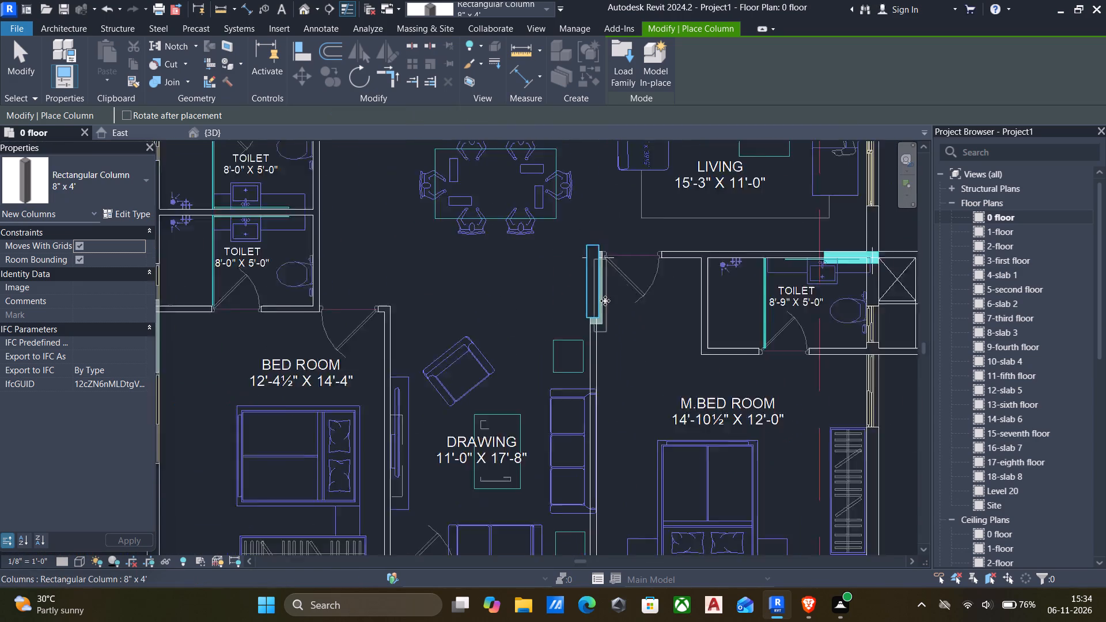
middle_drag(600, 306, 566, 308)
scroll(687, 352, down, 1)
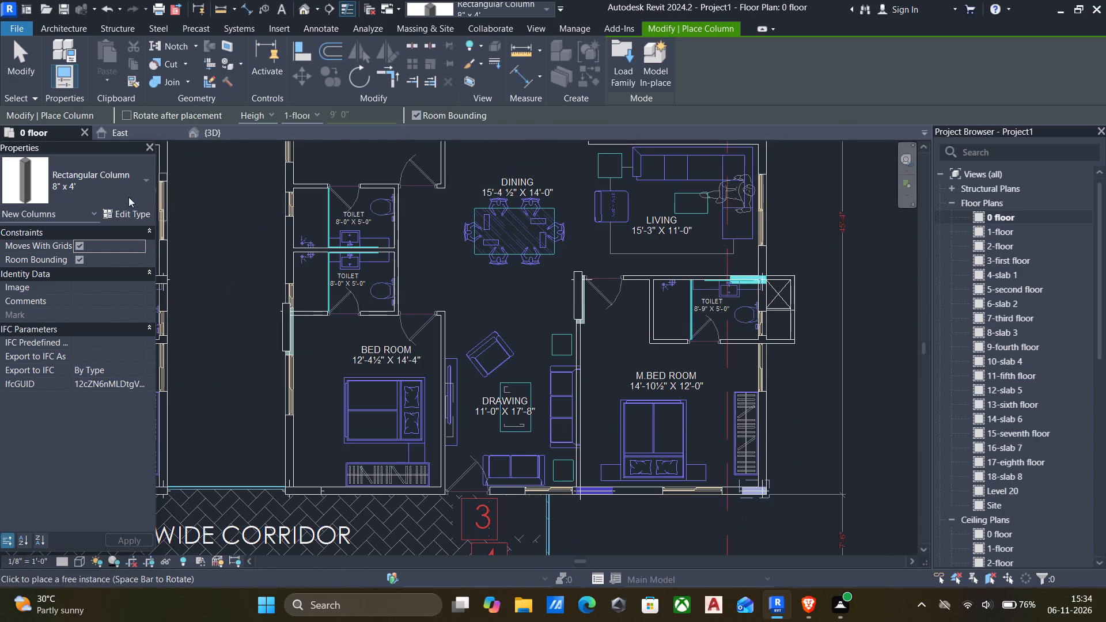
click(85, 180)
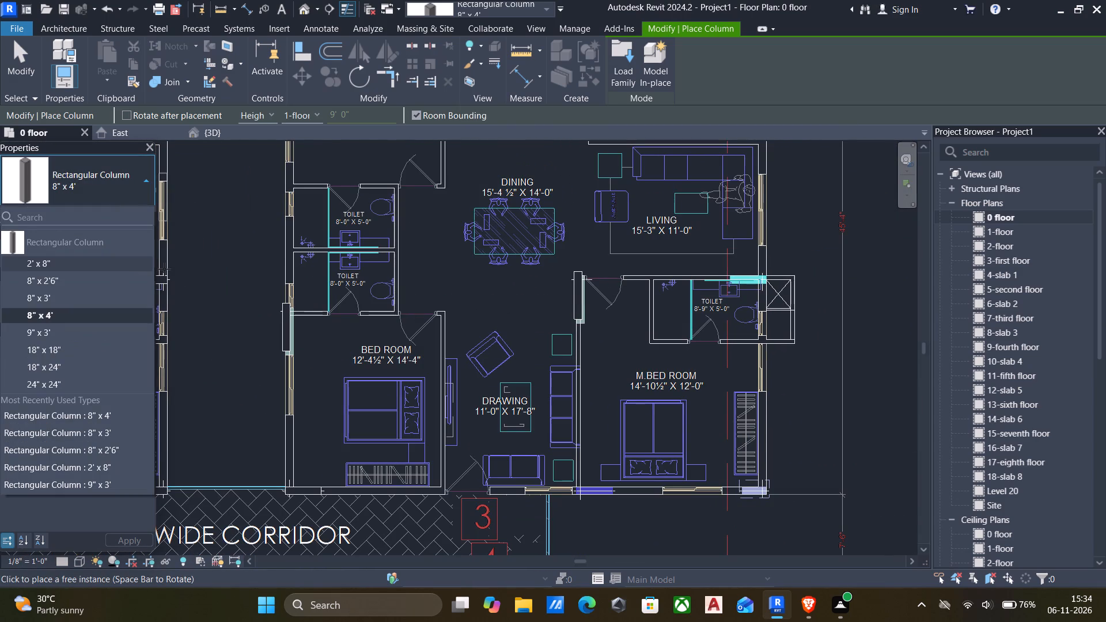
click(44, 279)
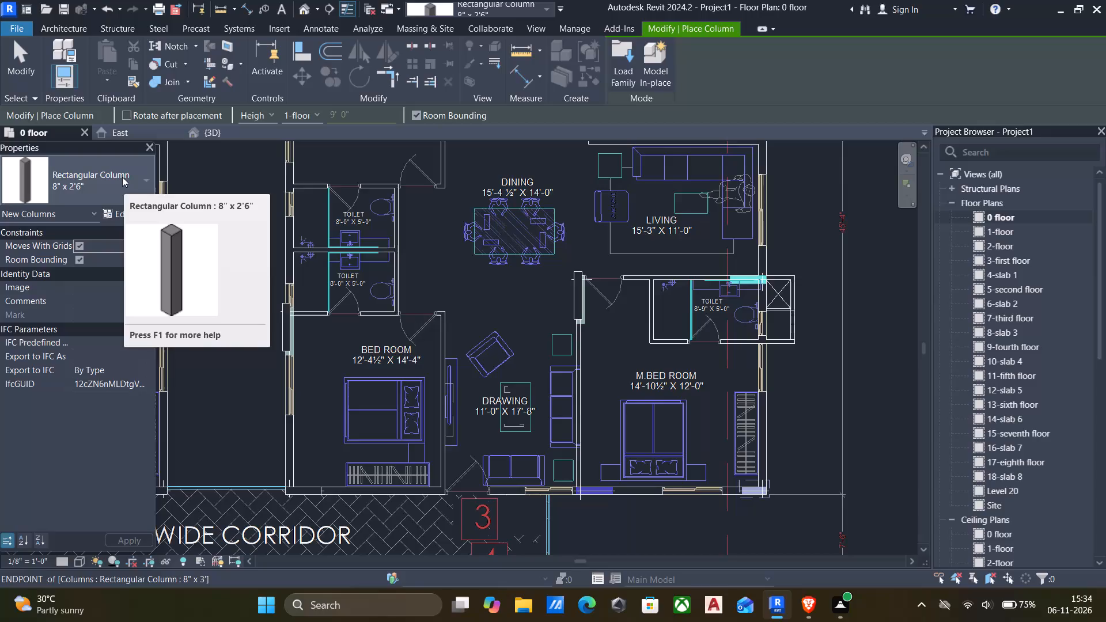
click(113, 175)
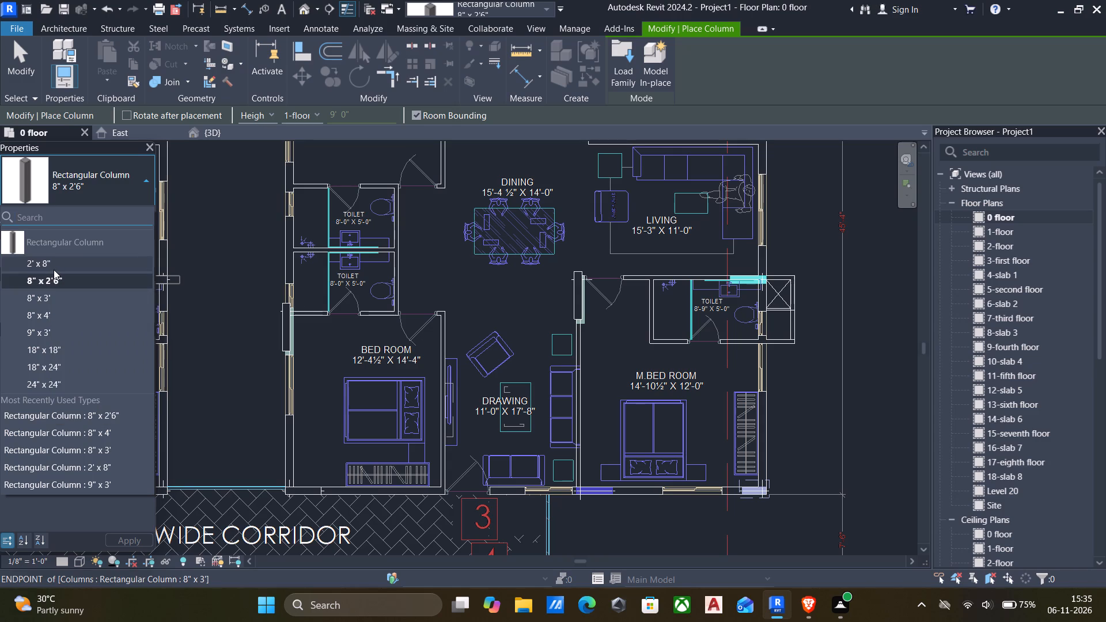
click(40, 295)
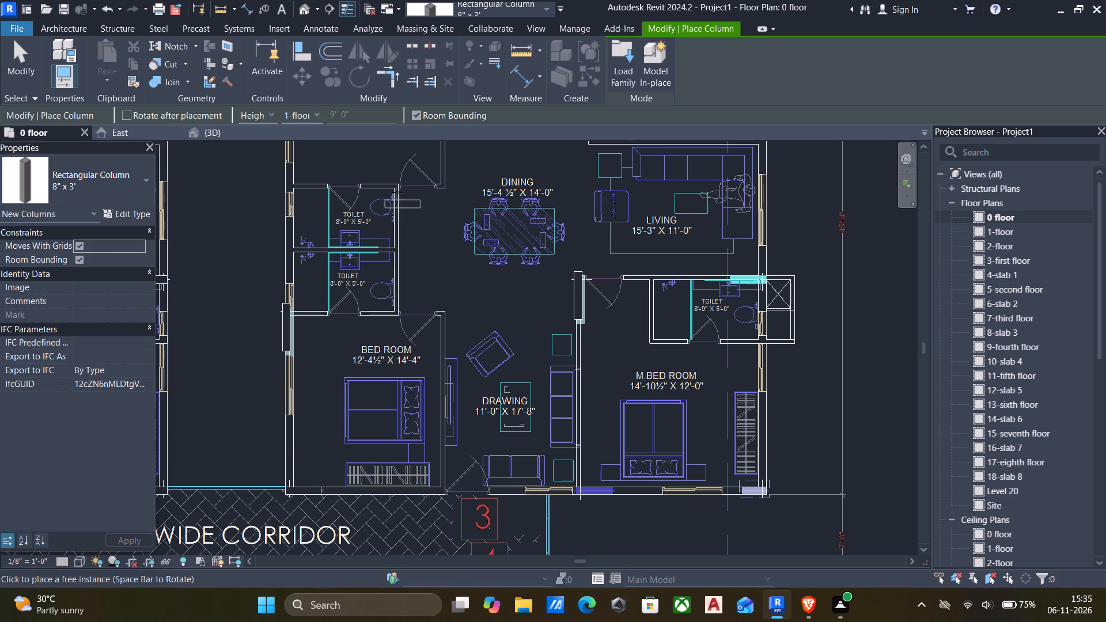
scroll(391, 288, down, 1)
scroll(740, 283, up, 6)
scroll(684, 276, up, 4)
scroll(628, 276, up, 1)
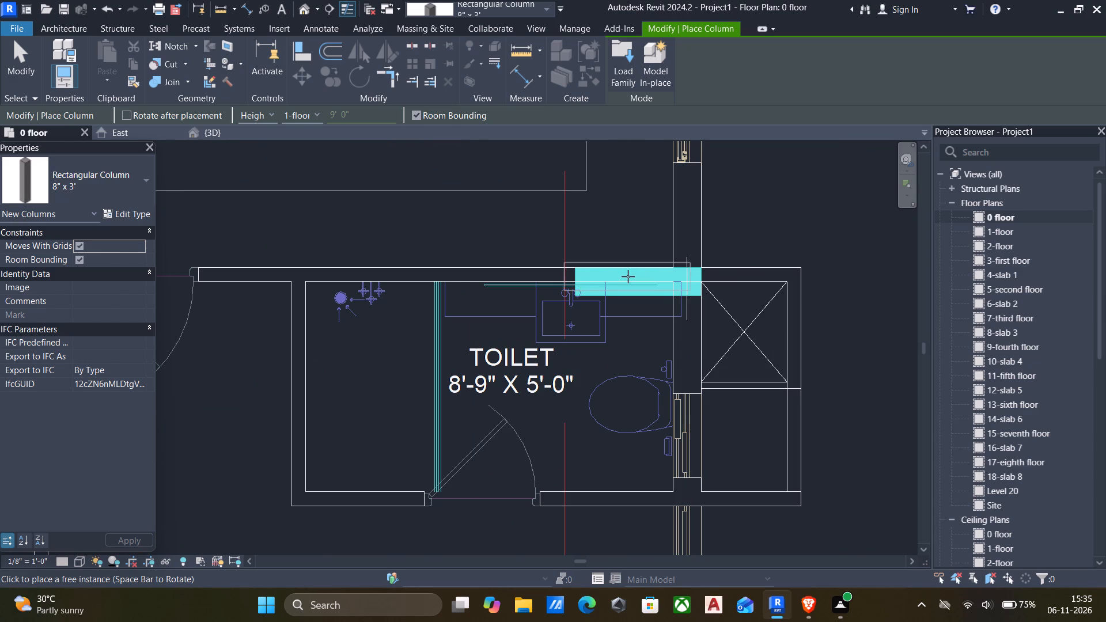
scroll(628, 276, up, 3)
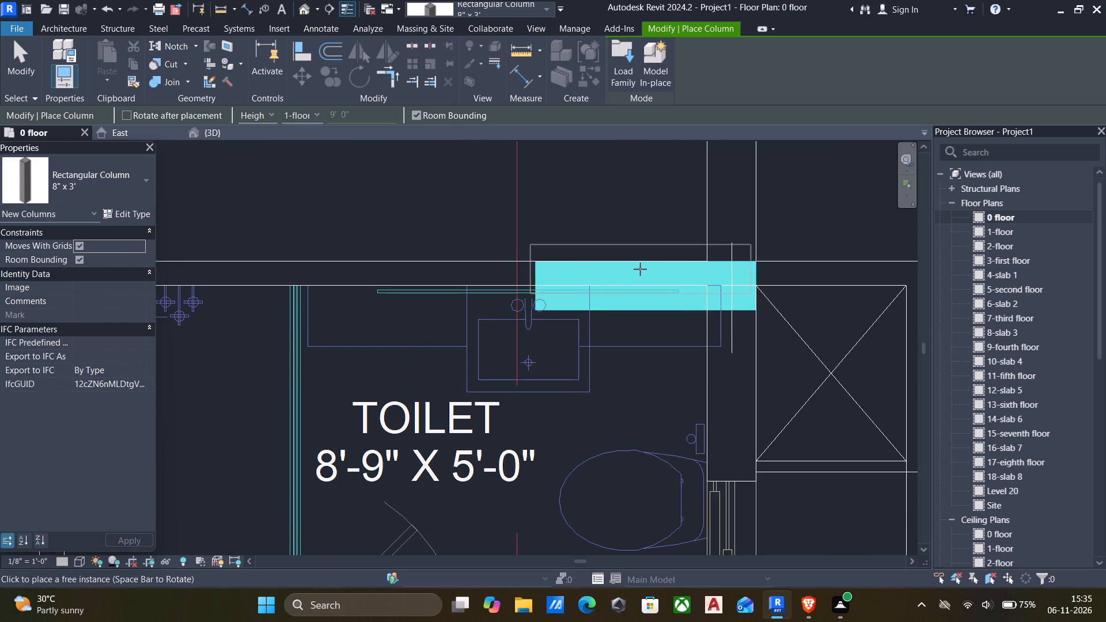
click(640, 269)
Place an 8" x 3' column over the blue mark where flat 3's drawing room and master bedroom meet the outer wall below.
scroll(630, 272, down, 6)
middle_drag(627, 289, 646, 208)
scroll(638, 237, down, 4)
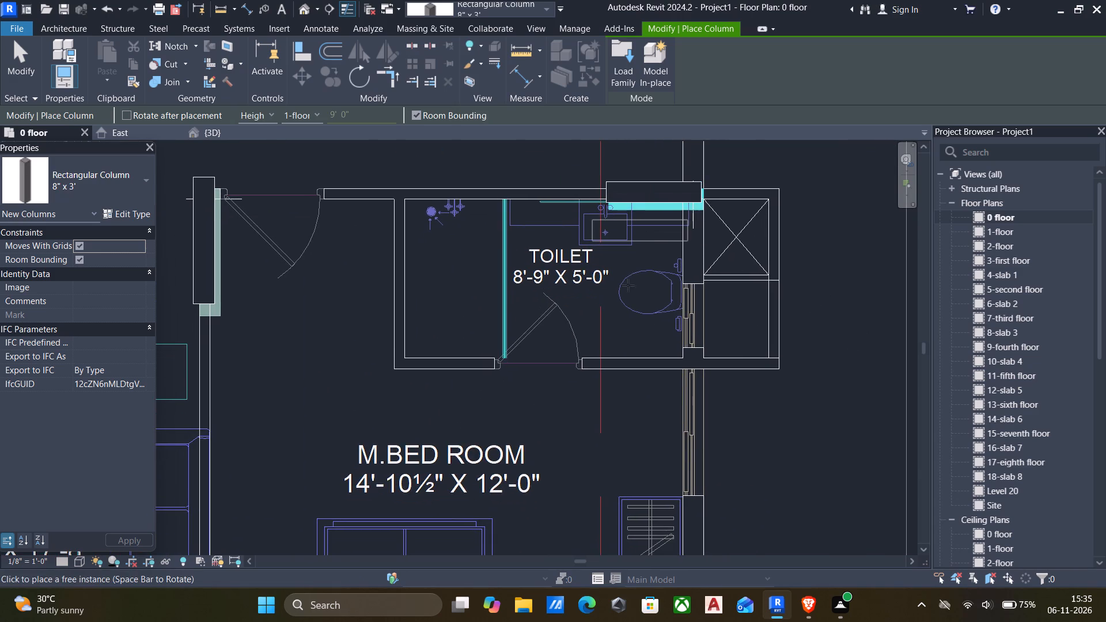
scroll(628, 285, down, 2)
middle_drag(627, 303, 661, 256)
scroll(518, 417, up, 6)
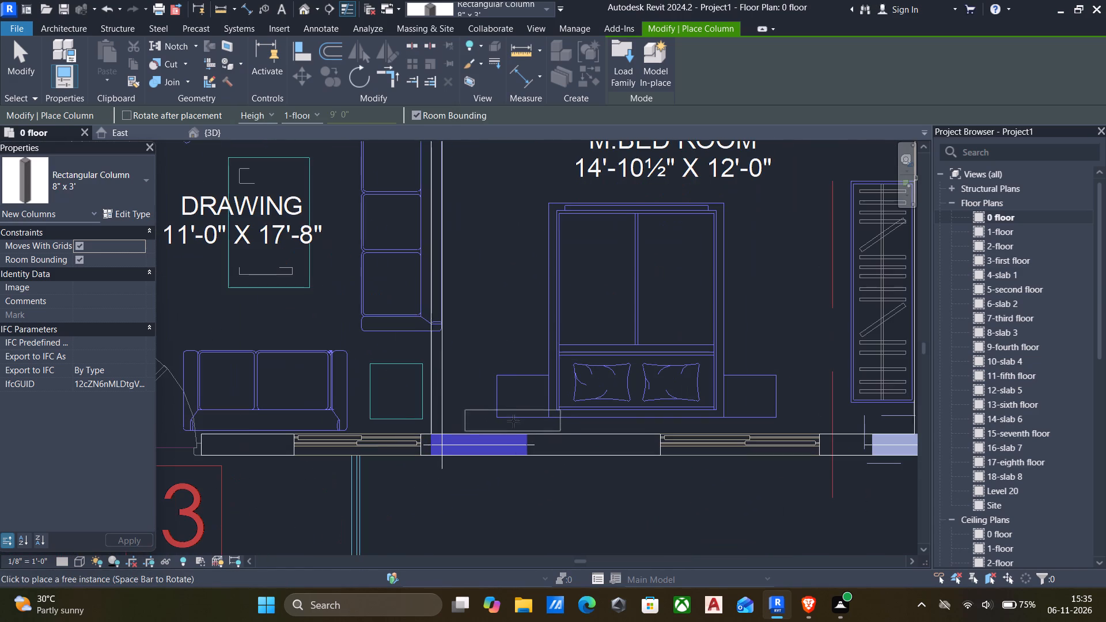
scroll(507, 439, up, 3)
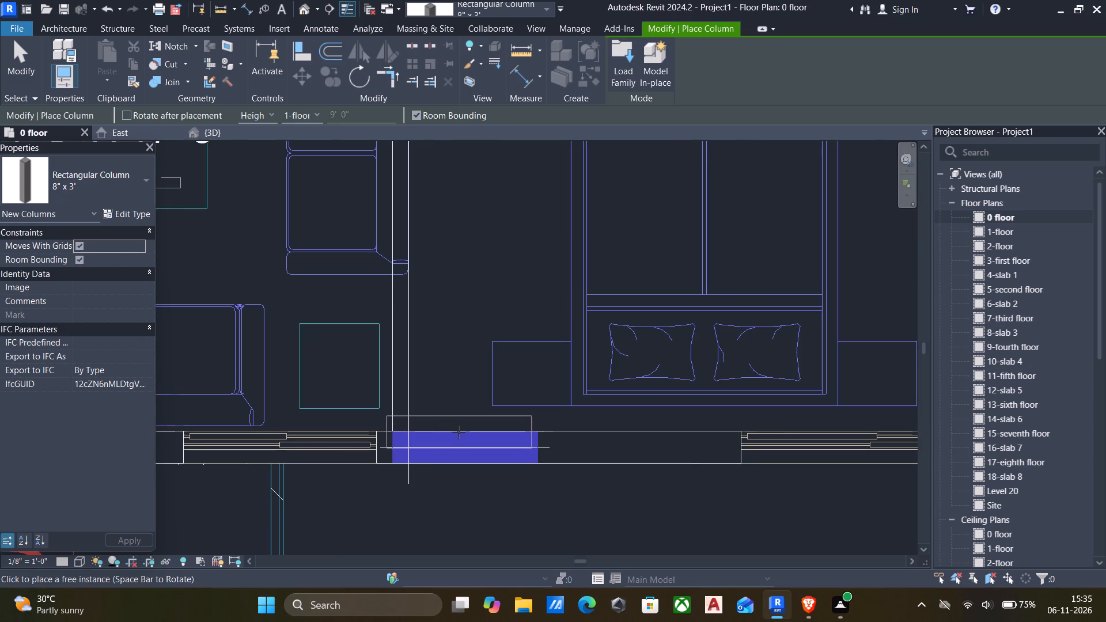
click(458, 431)
Review the corridor-side walls of flats 3 and 2 for remaining column marks and finish placing columns.
scroll(472, 431, down, 11)
middle_drag(478, 431, 463, 403)
scroll(569, 415, up, 5)
scroll(593, 417, down, 3)
middle_drag(592, 417, 684, 411)
middle_drag(599, 412, 739, 411)
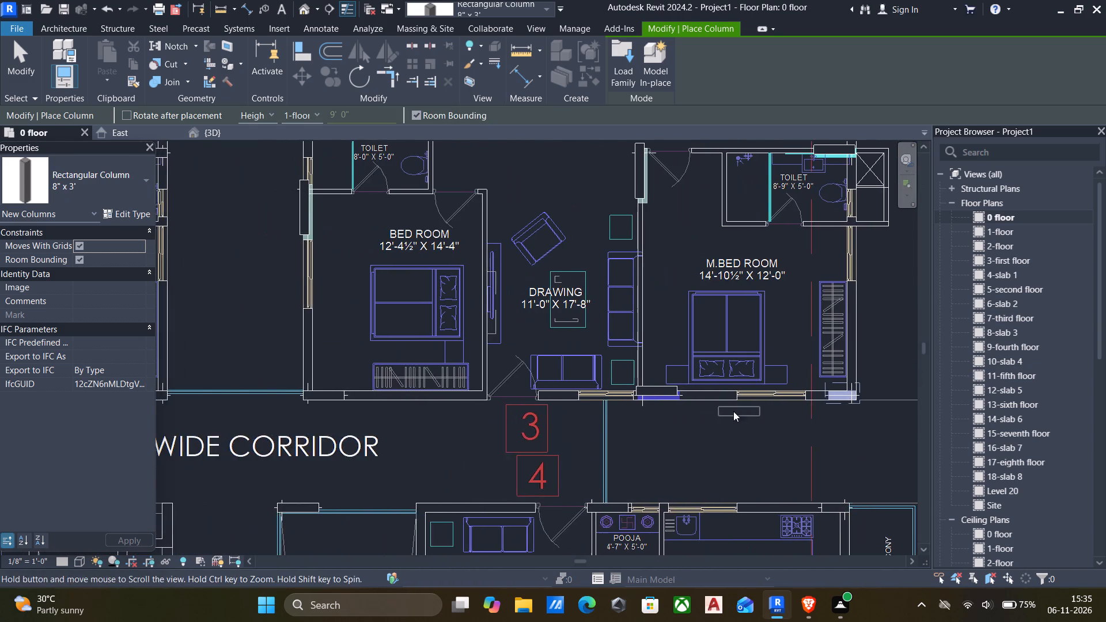
middle_drag(569, 406, 690, 403)
middle_drag(448, 397, 603, 414)
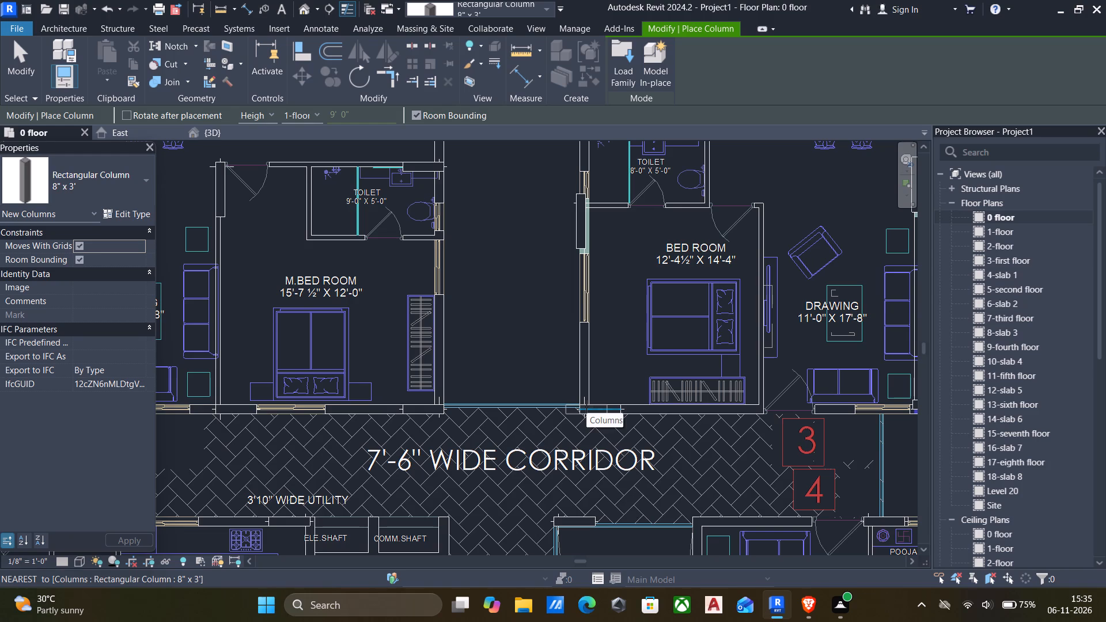
scroll(592, 409, down, 4)
middle_drag(596, 411, 560, 399)
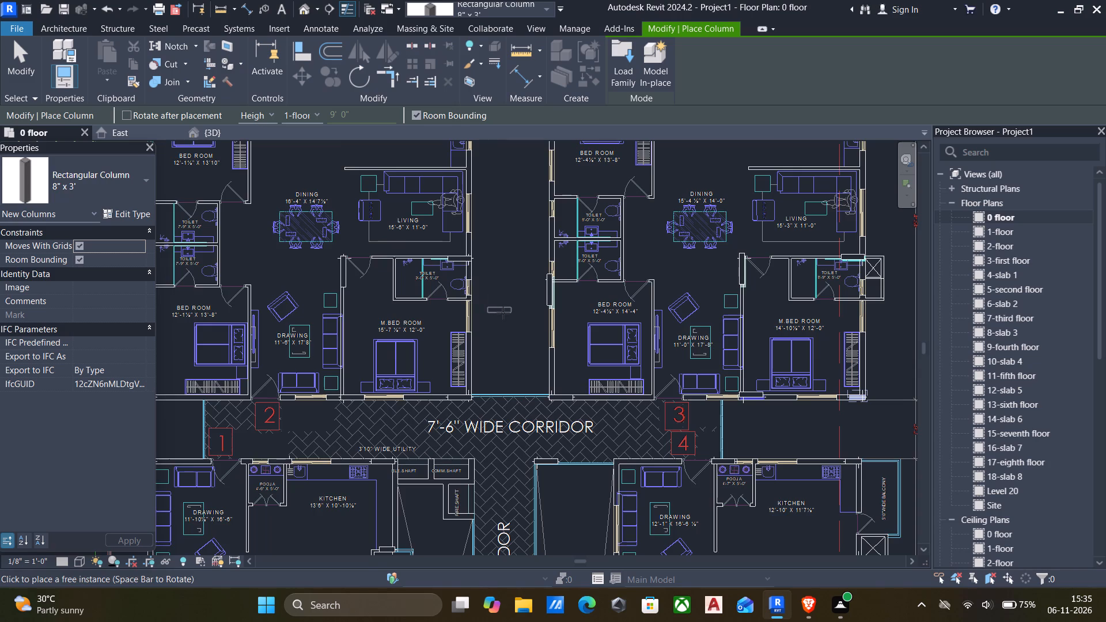
scroll(521, 324, down, 2)
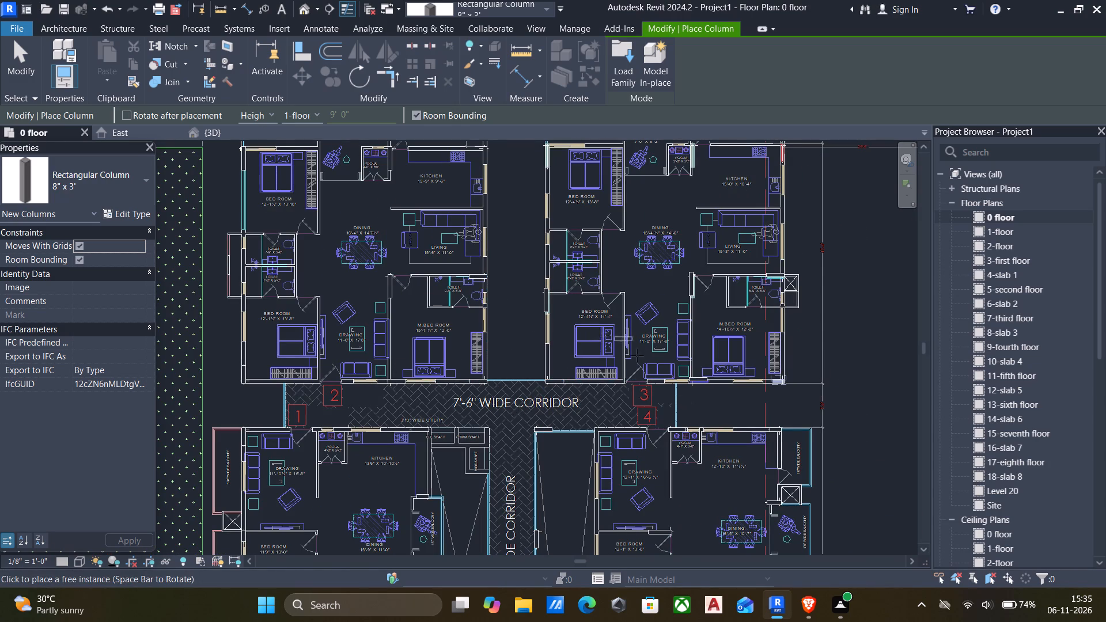
key(Escape)
key(Escape)
Align the 8" x 3' column between flat 3's drawing room and master bedroom with the lower and right edges of its blue mark.
key(a)
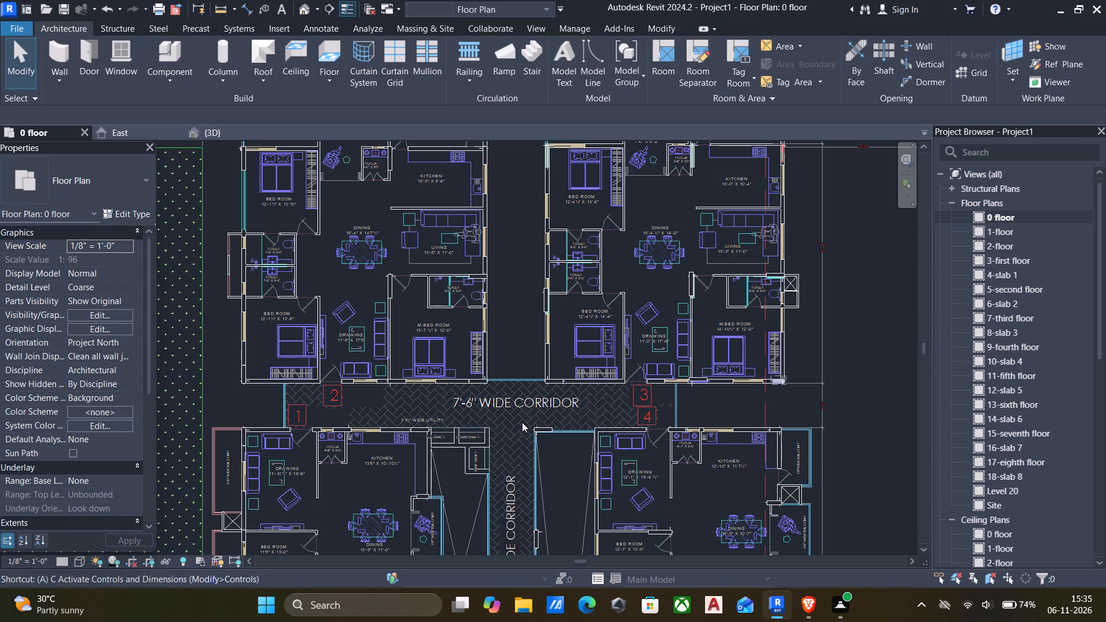
key(l)
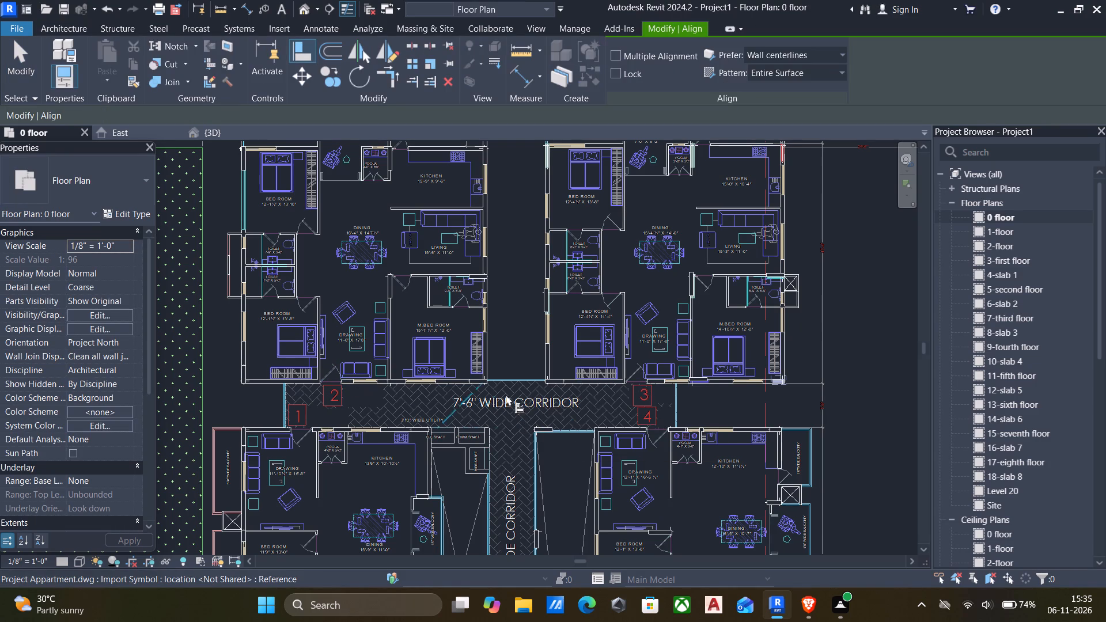
scroll(696, 402, up, 7)
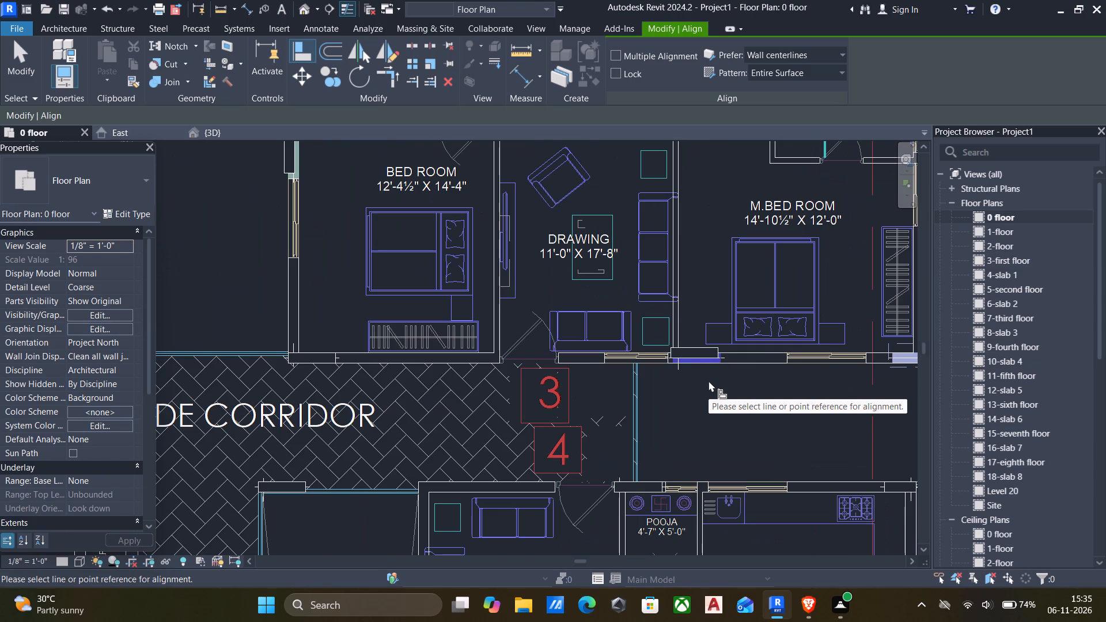
scroll(704, 374, up, 9)
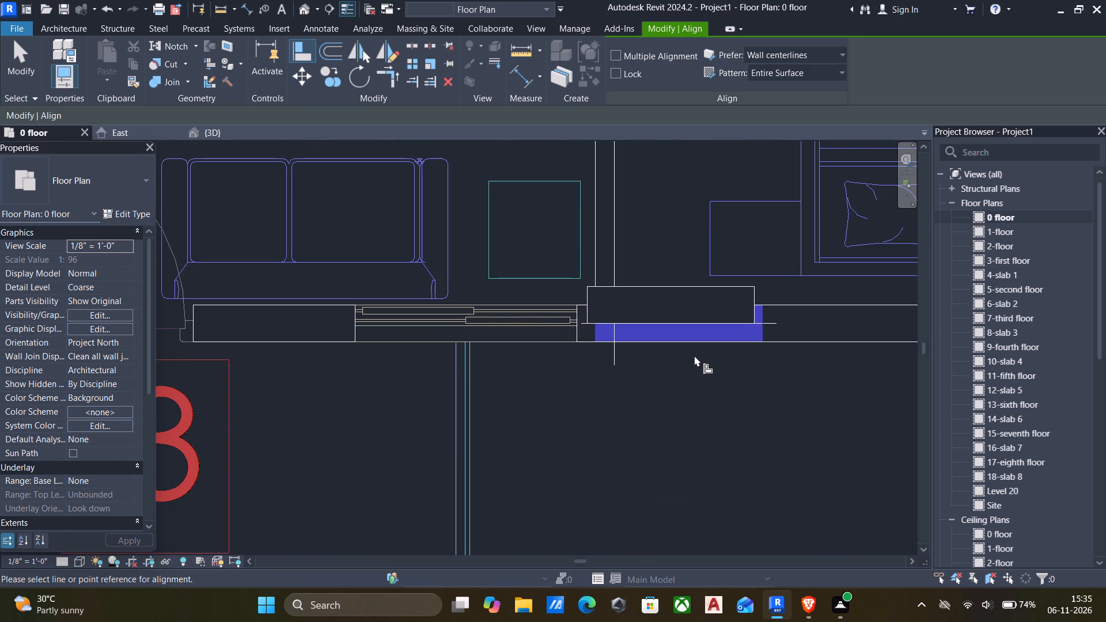
click(688, 343)
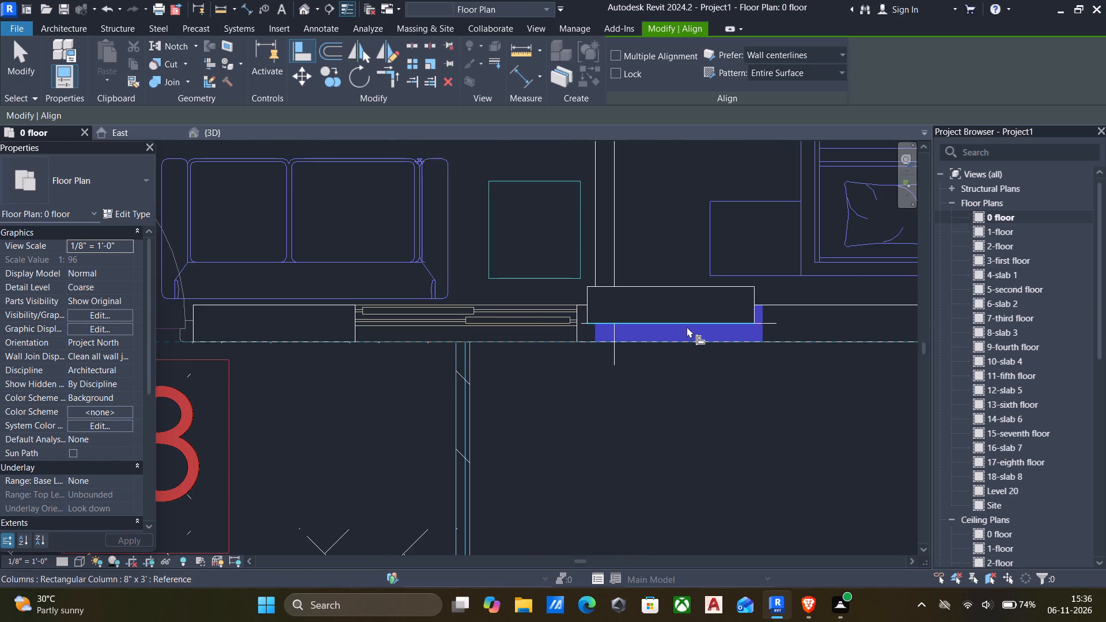
click(687, 327)
scroll(771, 325, up, 4)
click(759, 336)
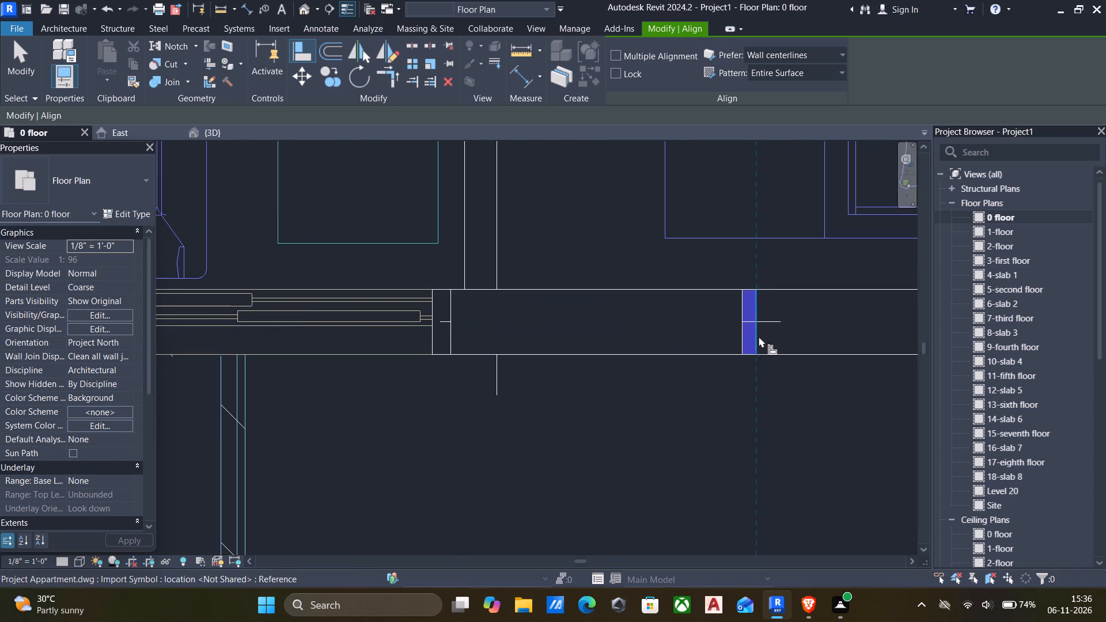
click(744, 335)
scroll(743, 339, down, 6)
middle_drag(744, 350, 550, 354)
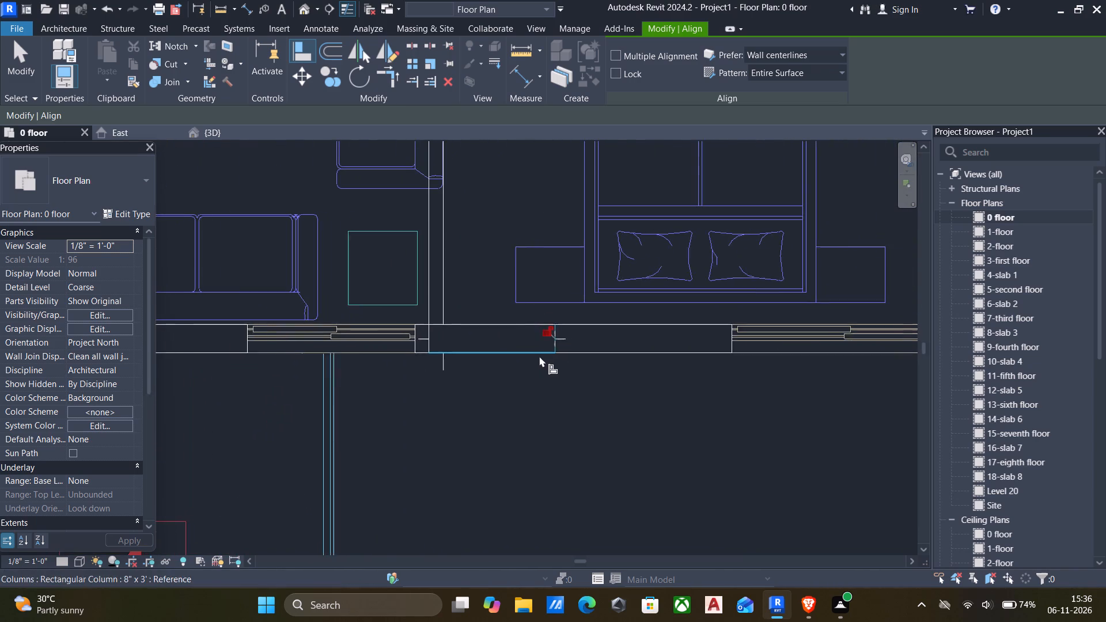
Align the column on the outer wall of flat 3's 12'-4½" x 14'-4" bedroom with the inner and lower edges of its pale green mark.
scroll(549, 361, down, 5)
middle_drag(555, 367, 471, 352)
scroll(456, 392, down, 4)
middle_drag(457, 396, 585, 373)
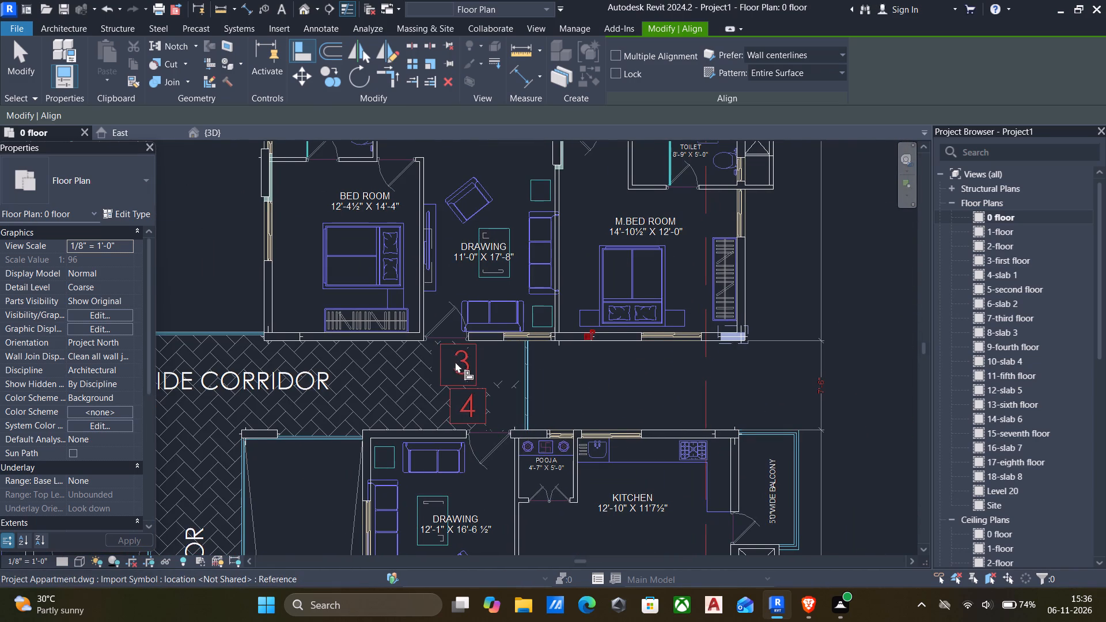
middle_drag(456, 362, 481, 426)
scroll(304, 236, up, 2)
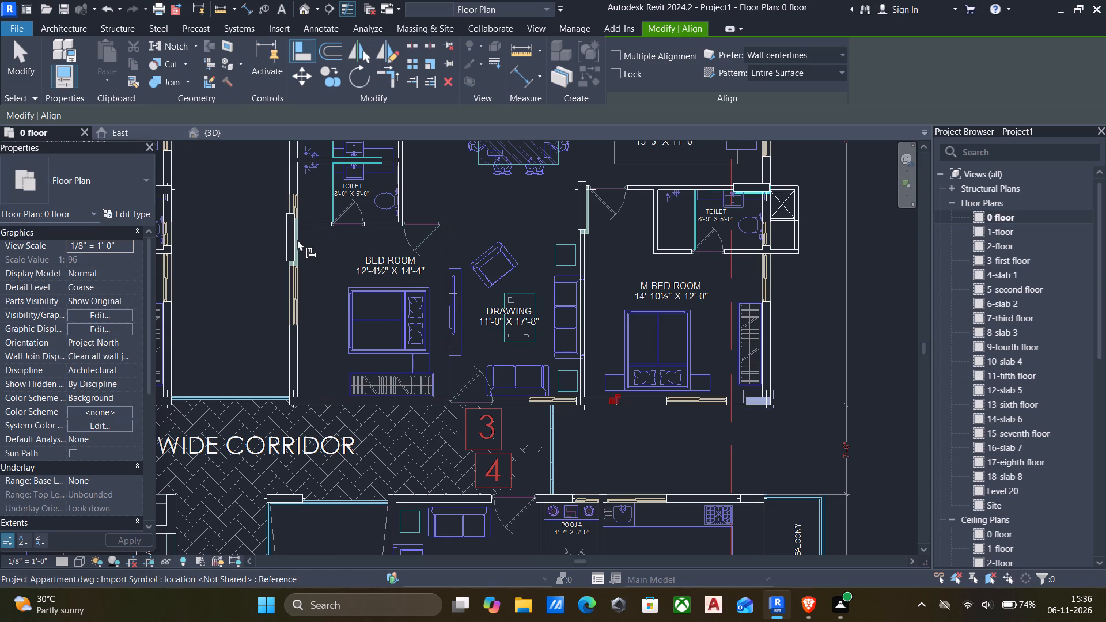
scroll(297, 240, up, 11)
click(296, 270)
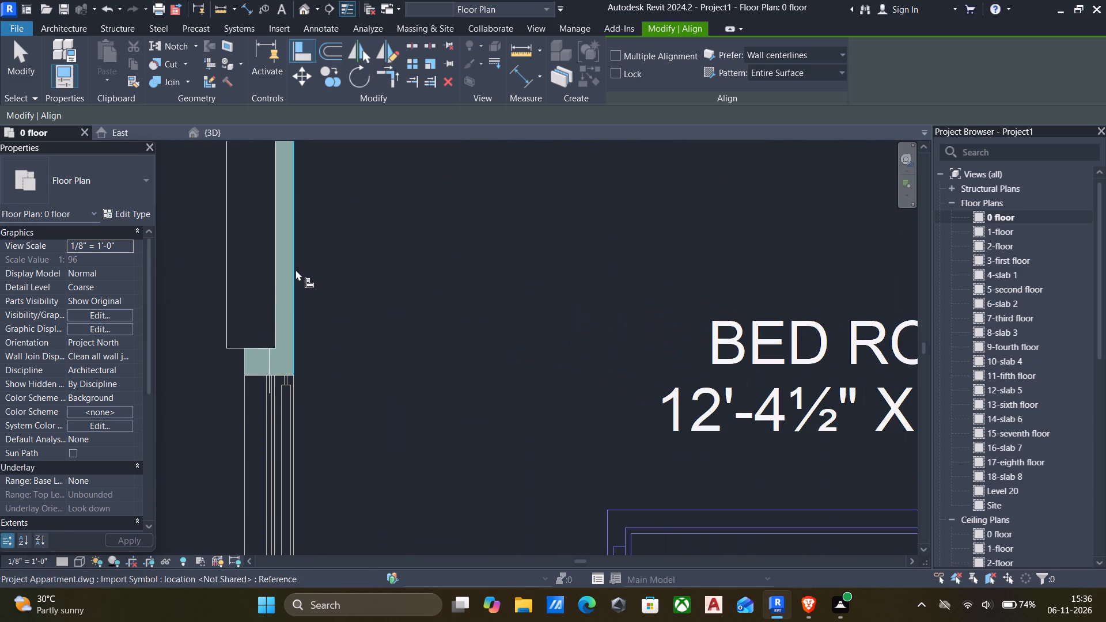
click(276, 271)
scroll(265, 373, up, 4)
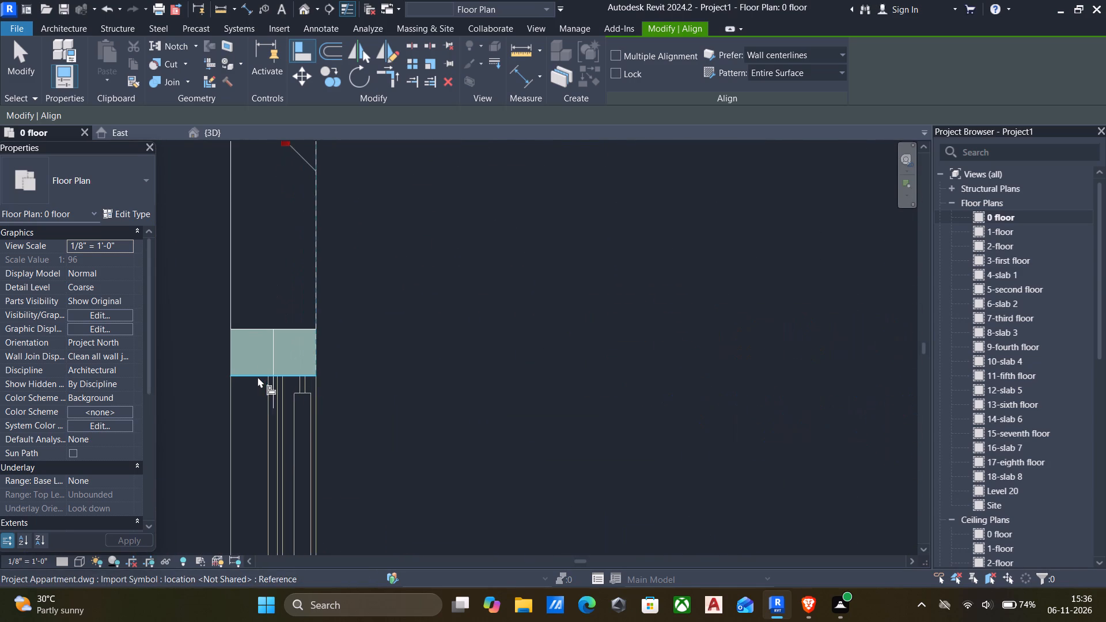
click(257, 377)
click(251, 324)
Examine the outer wall and upper rooms of flat 3 for marks that still lack a column, and end the alignment.
scroll(269, 332, down, 13)
scroll(320, 343, down, 4)
middle_drag(324, 343, 359, 374)
middle_drag(352, 307, 375, 376)
middle_drag(360, 236, 396, 361)
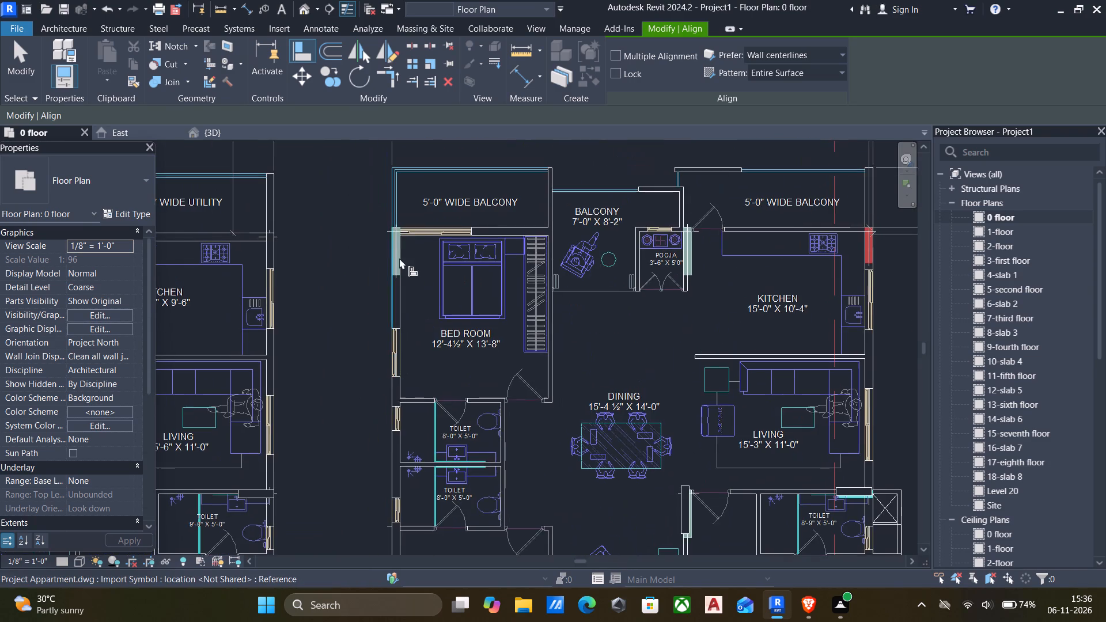
scroll(402, 234, up, 6)
scroll(397, 290, up, 4)
scroll(407, 320, down, 6)
middle_drag(411, 325, 399, 278)
scroll(385, 348, down, 3)
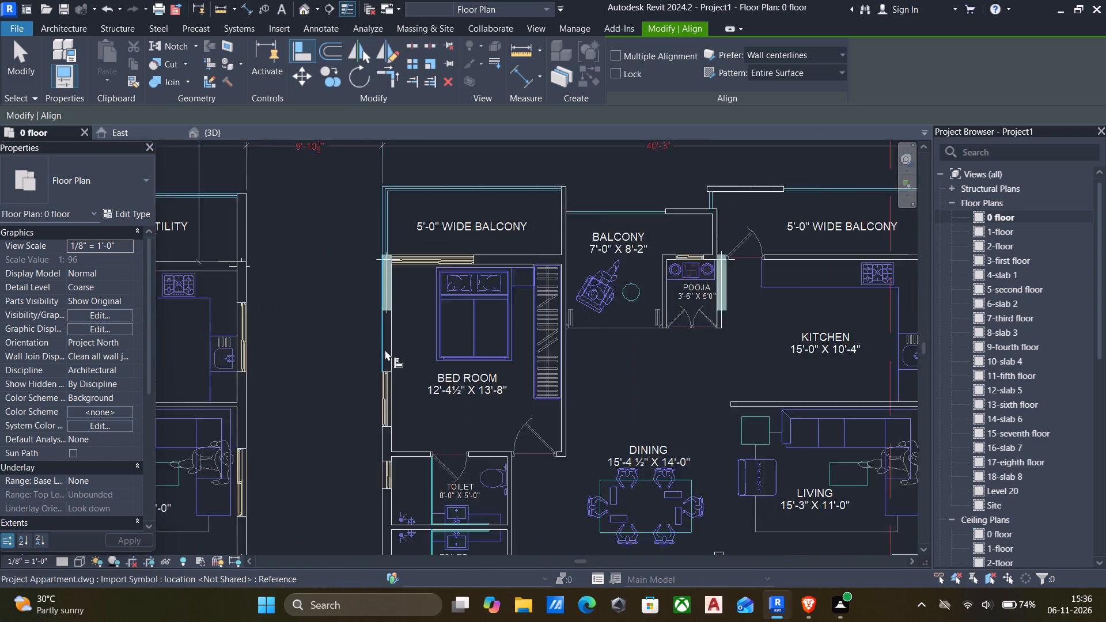
scroll(385, 350, down, 1)
middle_drag(385, 350, 387, 291)
middle_drag(397, 345, 387, 310)
middle_drag(563, 377, 548, 367)
scroll(554, 378, down, 4)
middle_drag(552, 380, 531, 373)
middle_drag(465, 353, 539, 360)
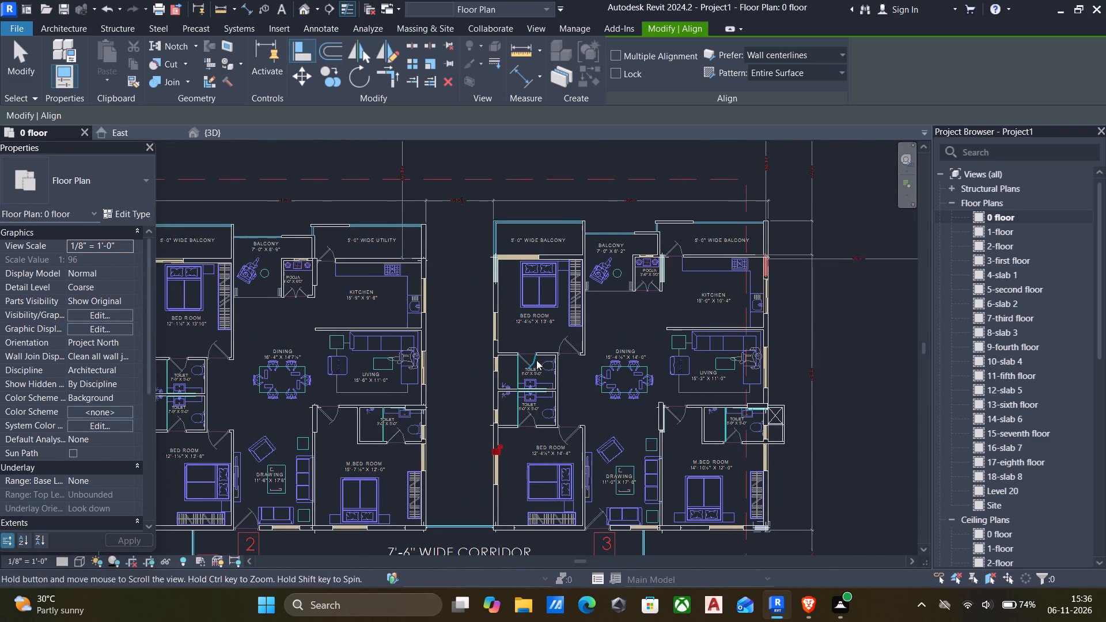
key(Escape)
scroll(495, 297, up, 6)
key(Escape)
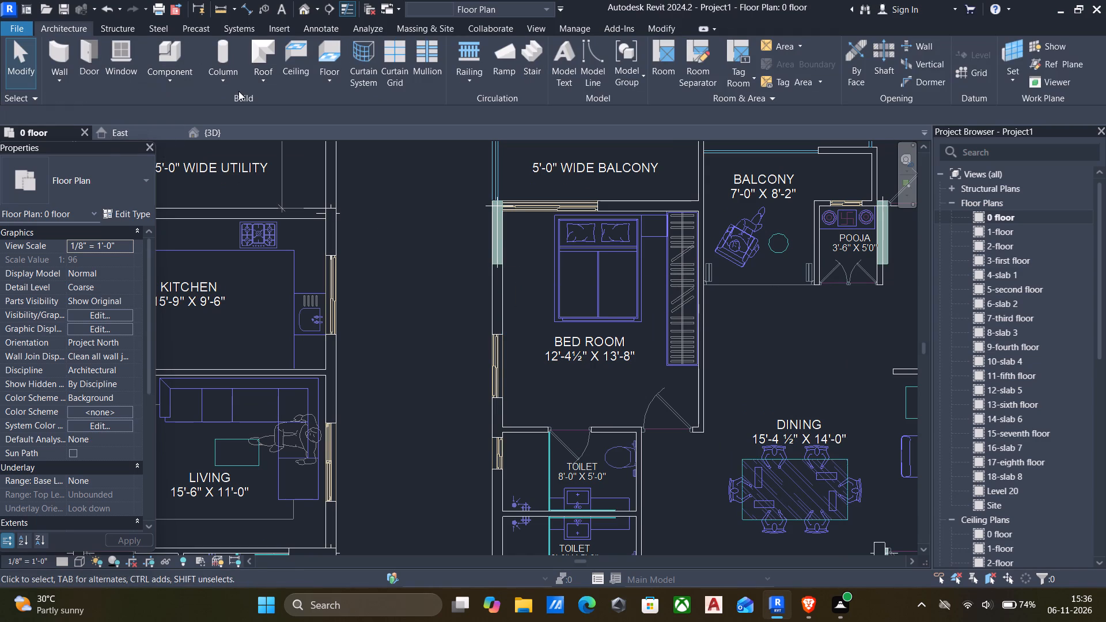
Place a vertical 8" x 4' architectural column over the pale green mark at the balcony-side outer corner of flat 3's 12'-4½" x 13'-8" bedroom.
click(225, 83)
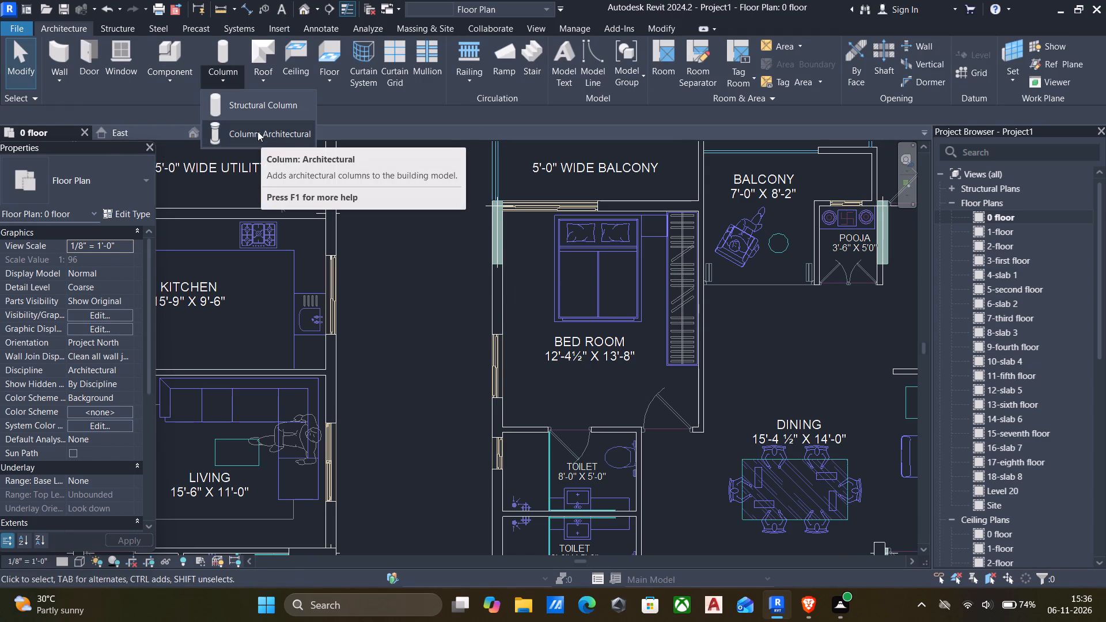
click(257, 131)
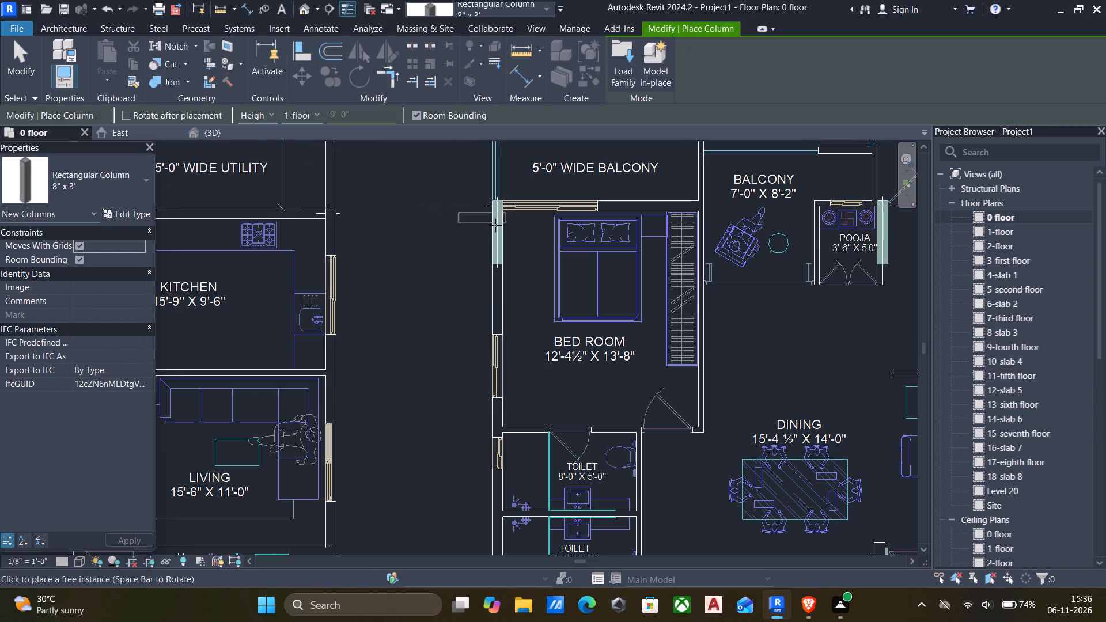
click(59, 185)
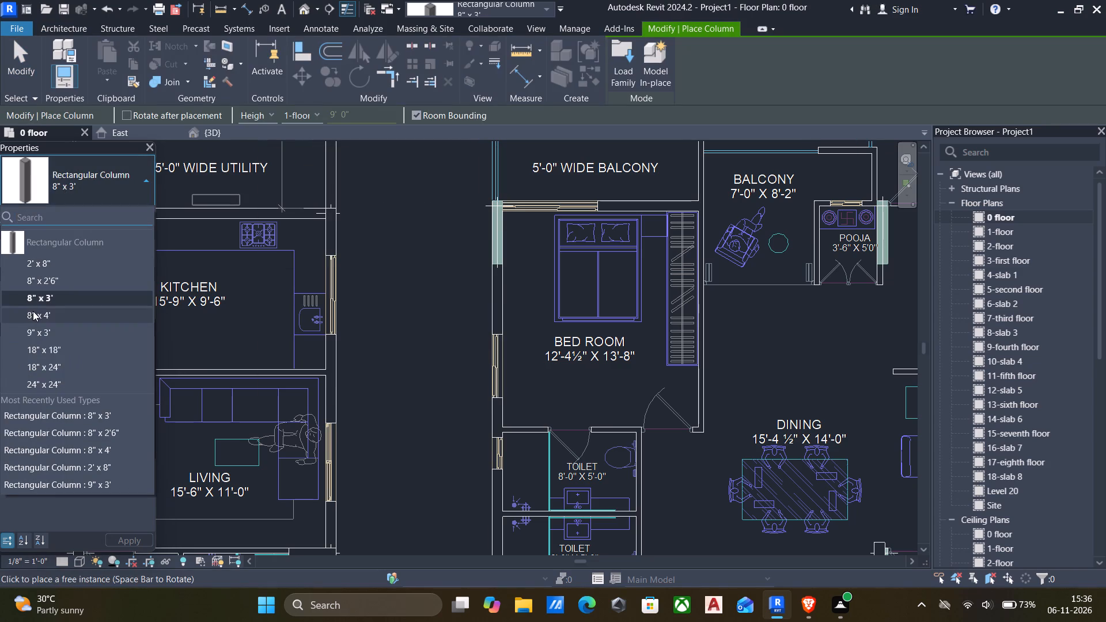
click(33, 311)
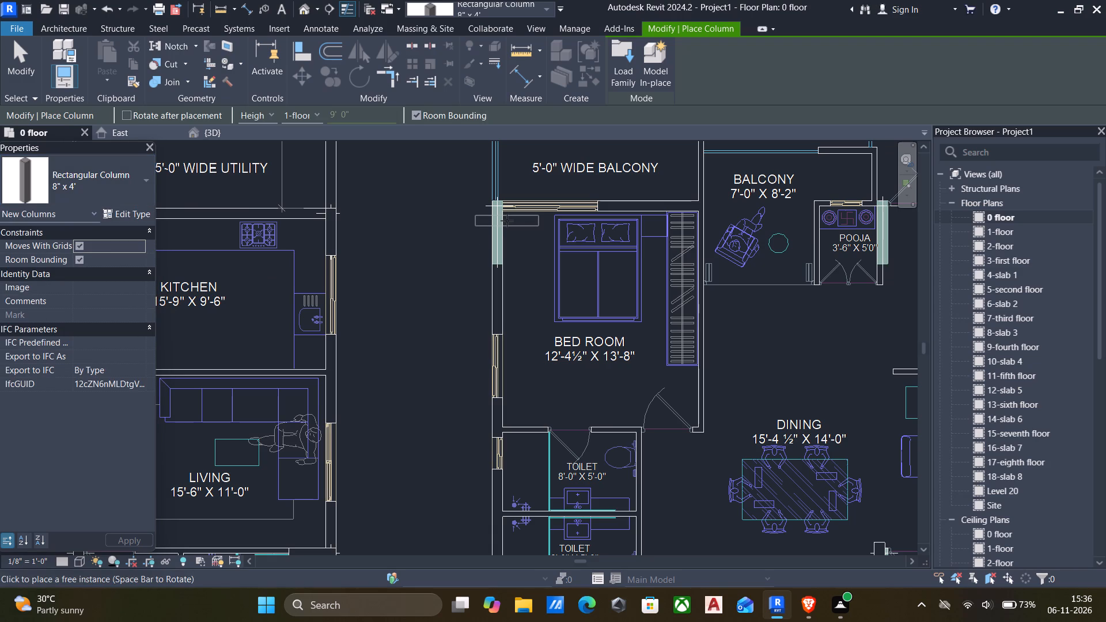
key(space)
scroll(504, 221, up, 4)
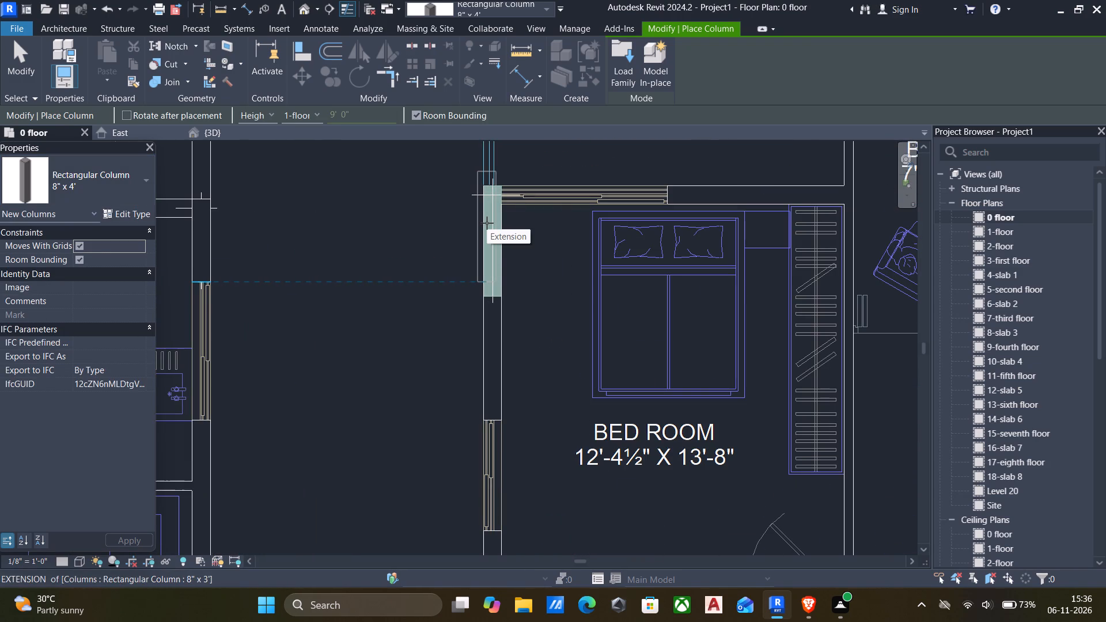
click(487, 223)
scroll(484, 224, down, 6)
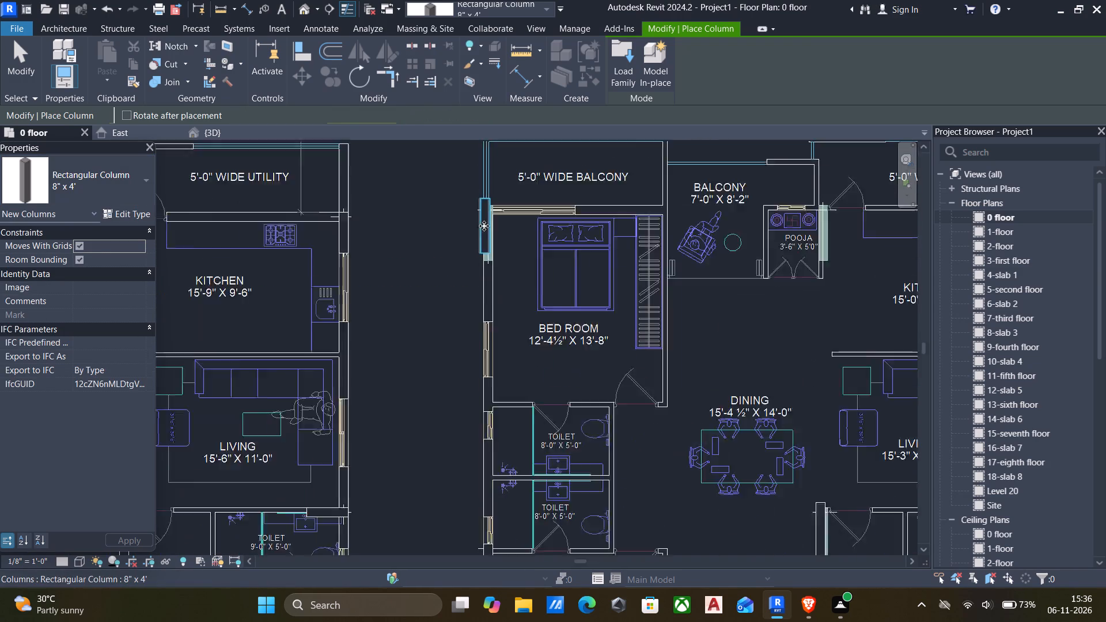
Place a vertical 8" x 3' column over the red mark on the outer wall of flat 3's kitchen, near the balcony.
middle_drag(484, 226, 341, 227)
scroll(435, 255, down, 4)
middle_drag(448, 256, 406, 263)
scroll(620, 245, up, 2)
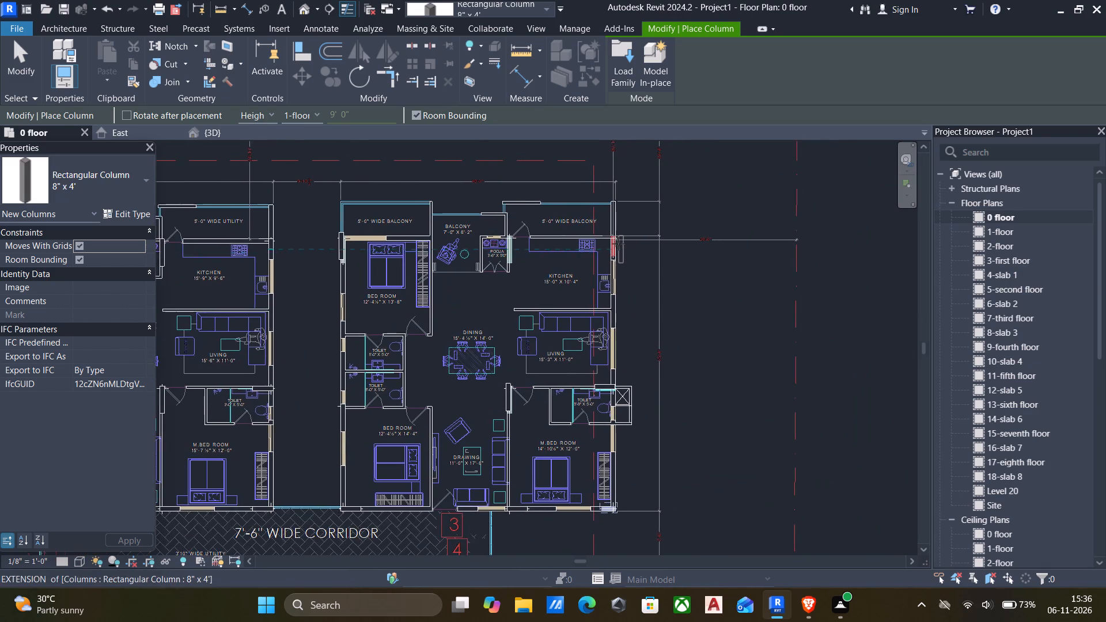
scroll(618, 244, up, 3)
click(85, 181)
scroll(67, 290, up, 1)
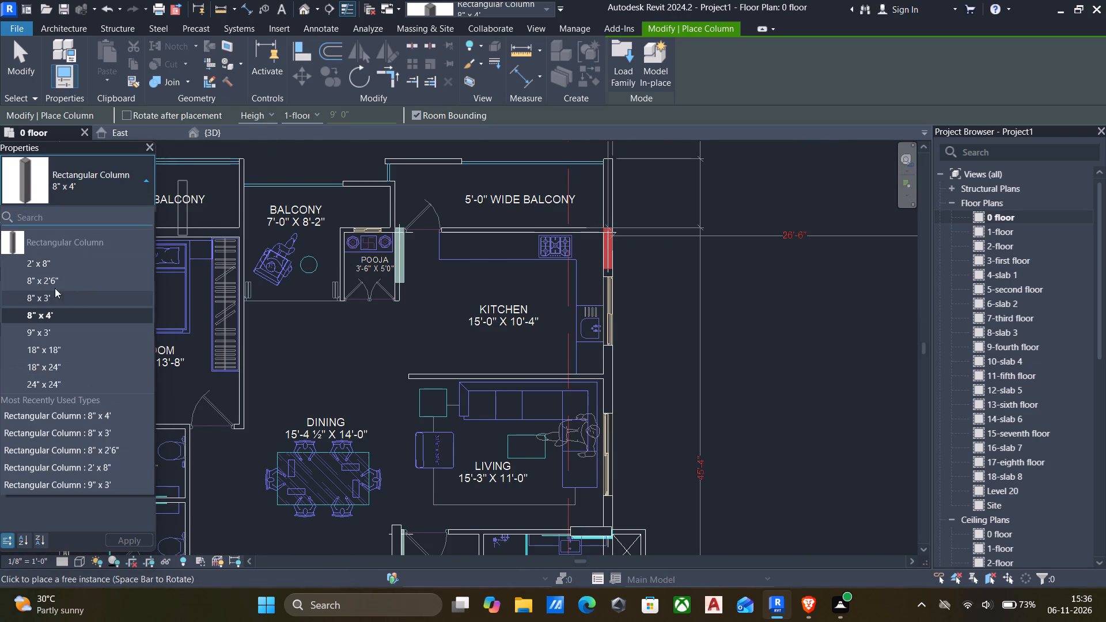
click(50, 299)
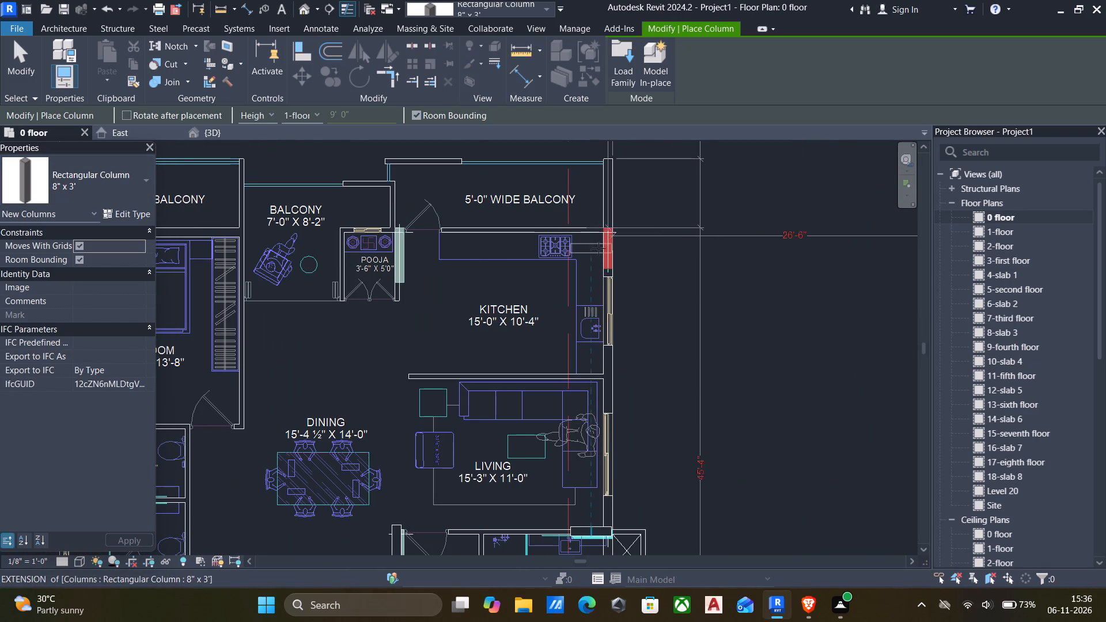
scroll(623, 249, up, 3)
key(space)
scroll(606, 243, up, 2)
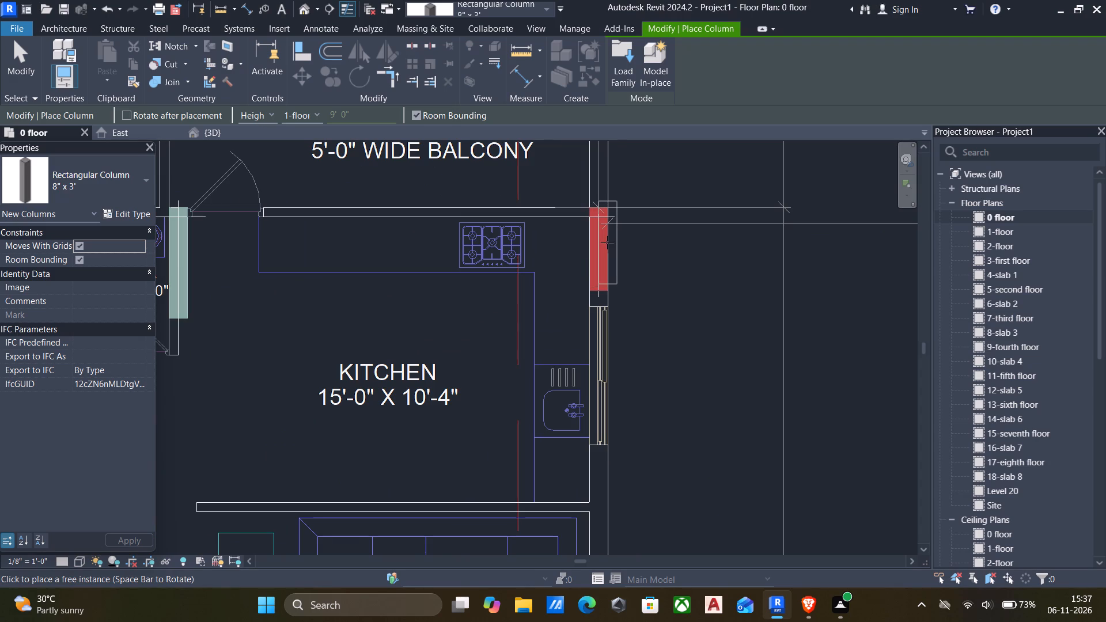
click(607, 244)
Place a vertical 8" x 4' column over the pale green mark between flat 3's pooja room and kitchen.
scroll(603, 255, down, 5)
middle_drag(608, 296, 589, 263)
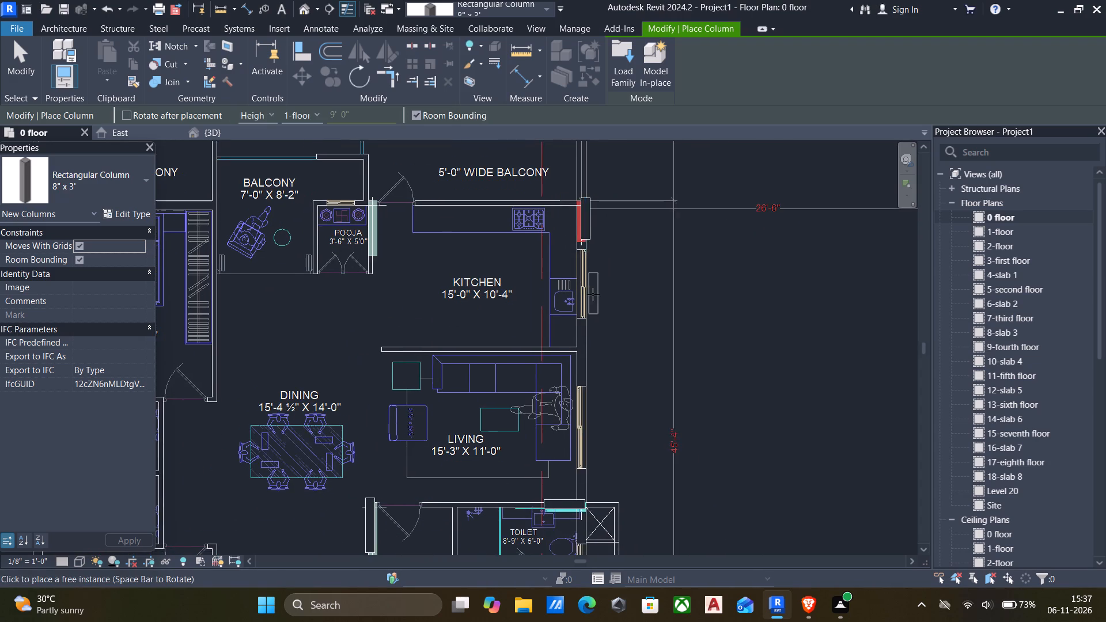
scroll(593, 295, down, 4)
middle_click(594, 295)
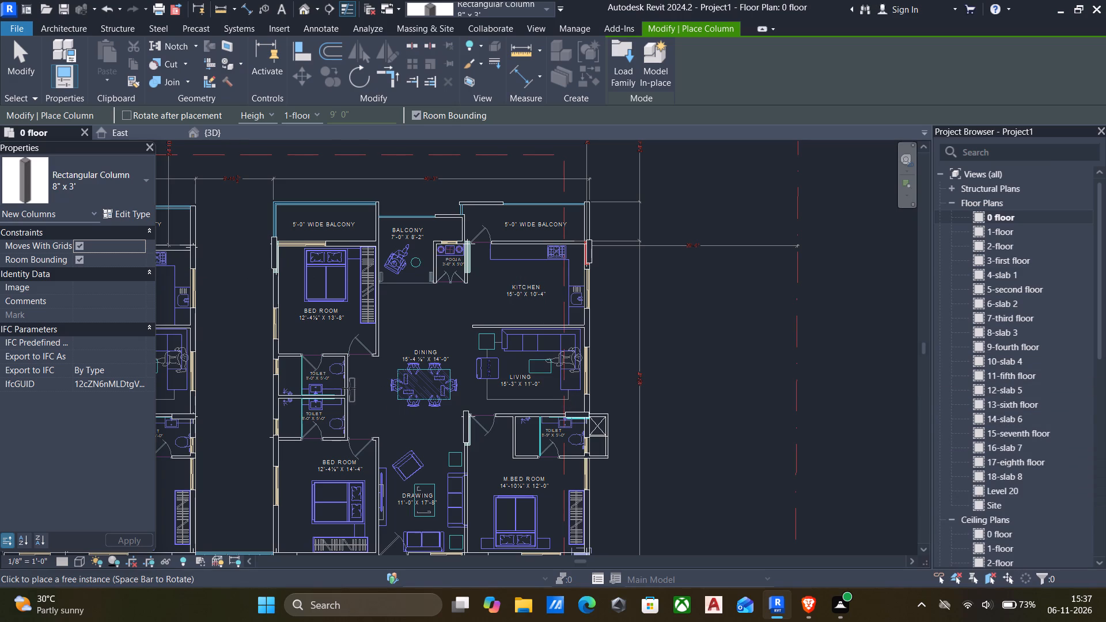
scroll(464, 264, up, 5)
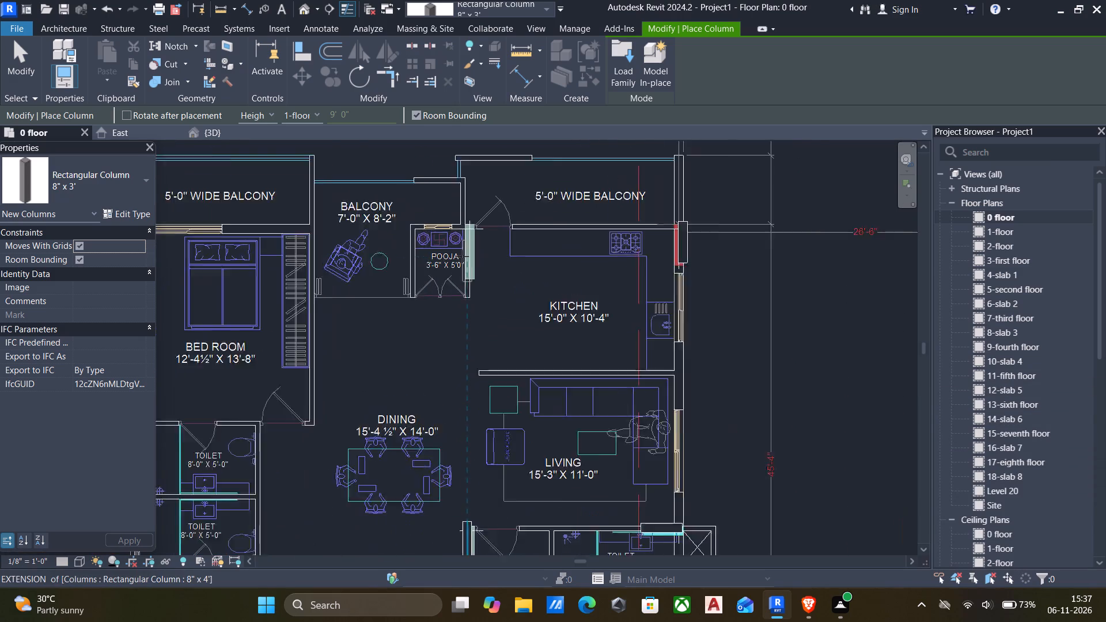
click(78, 187)
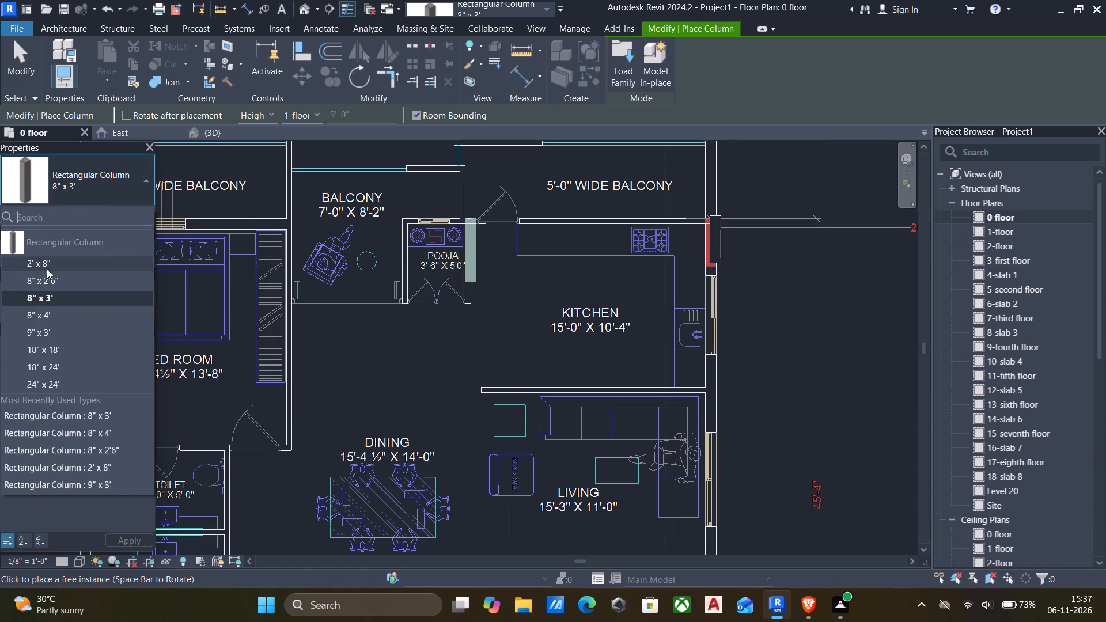
click(47, 312)
scroll(477, 235, up, 3)
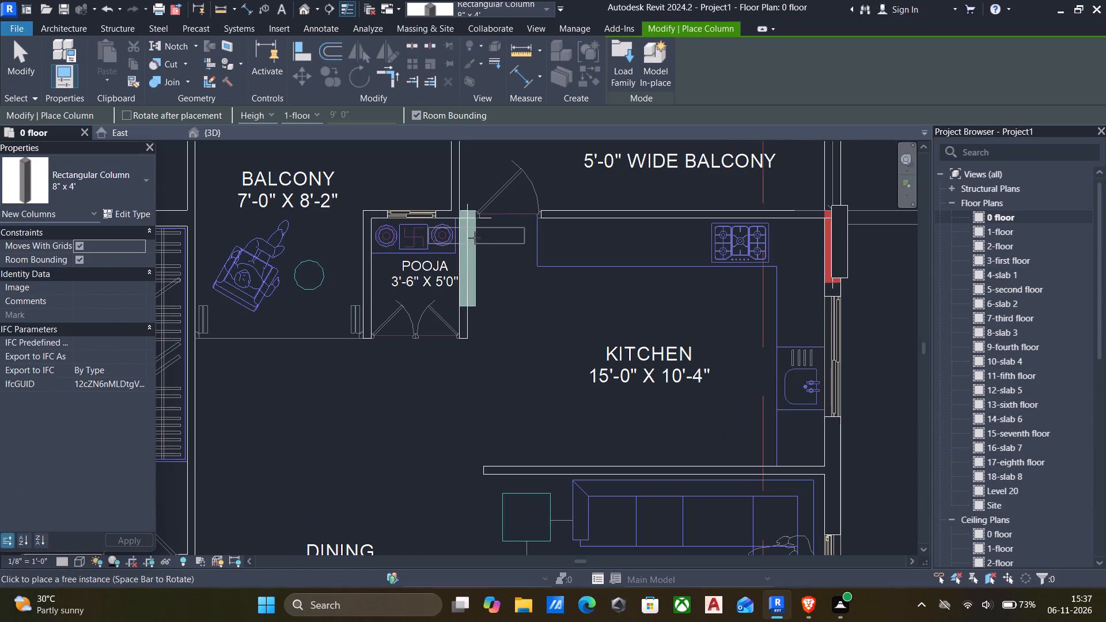
key(space)
scroll(474, 238, up, 3)
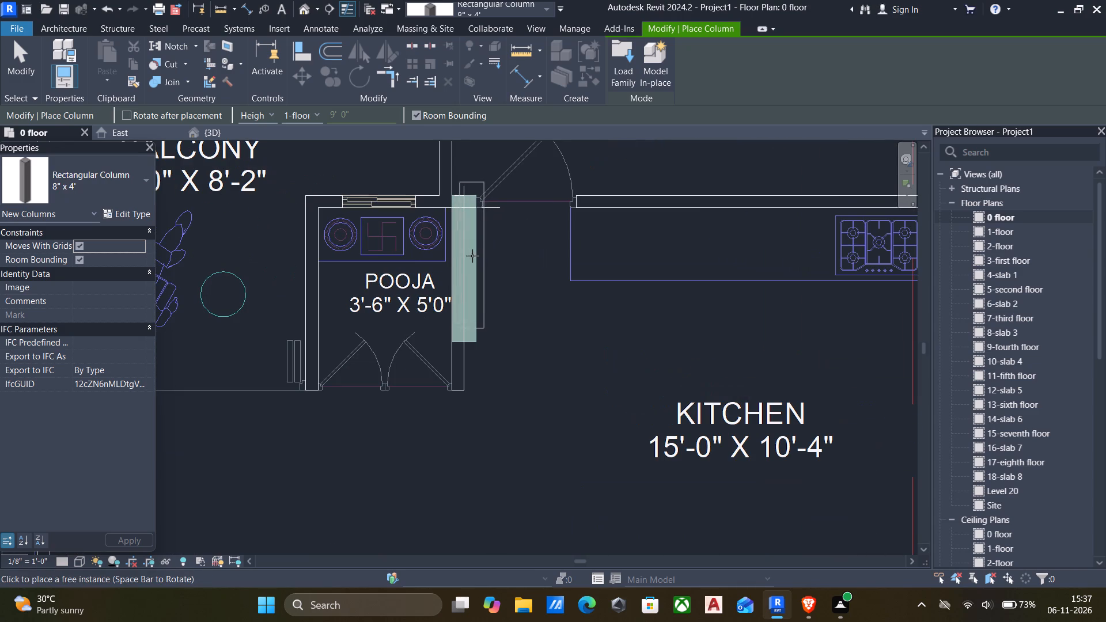
scroll(472, 260, up, 2)
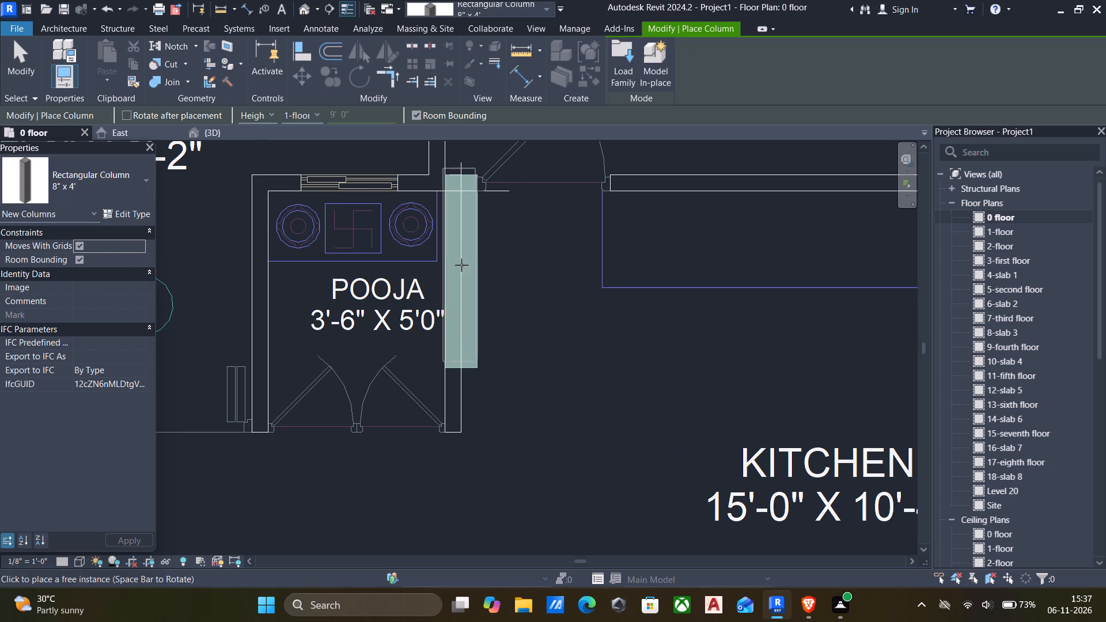
click(470, 264)
scroll(470, 264, down, 4)
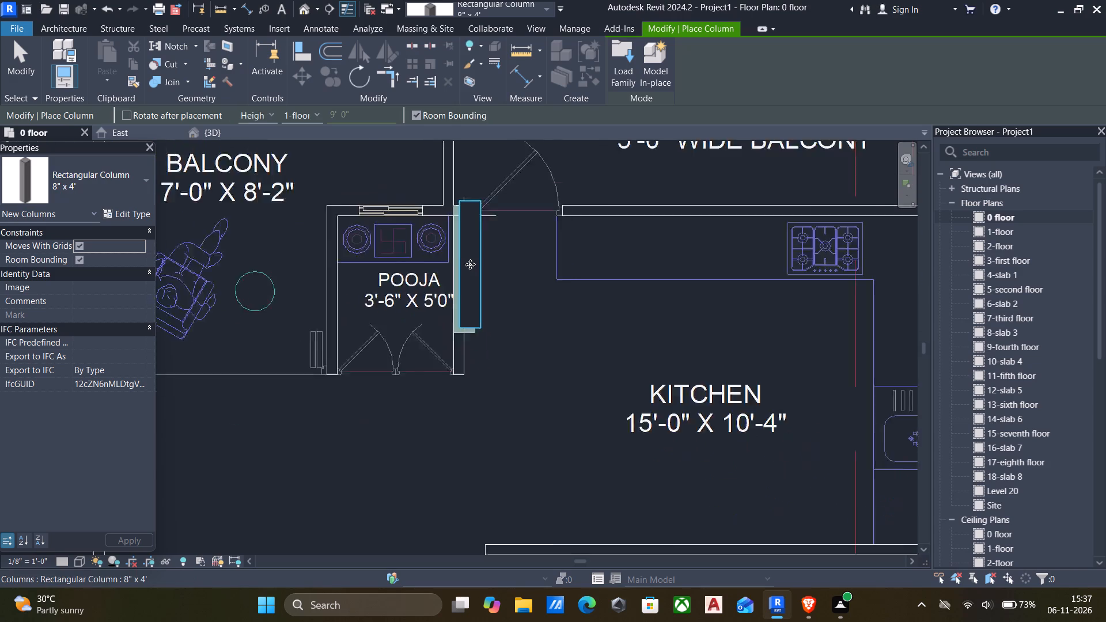
scroll(470, 264, down, 2)
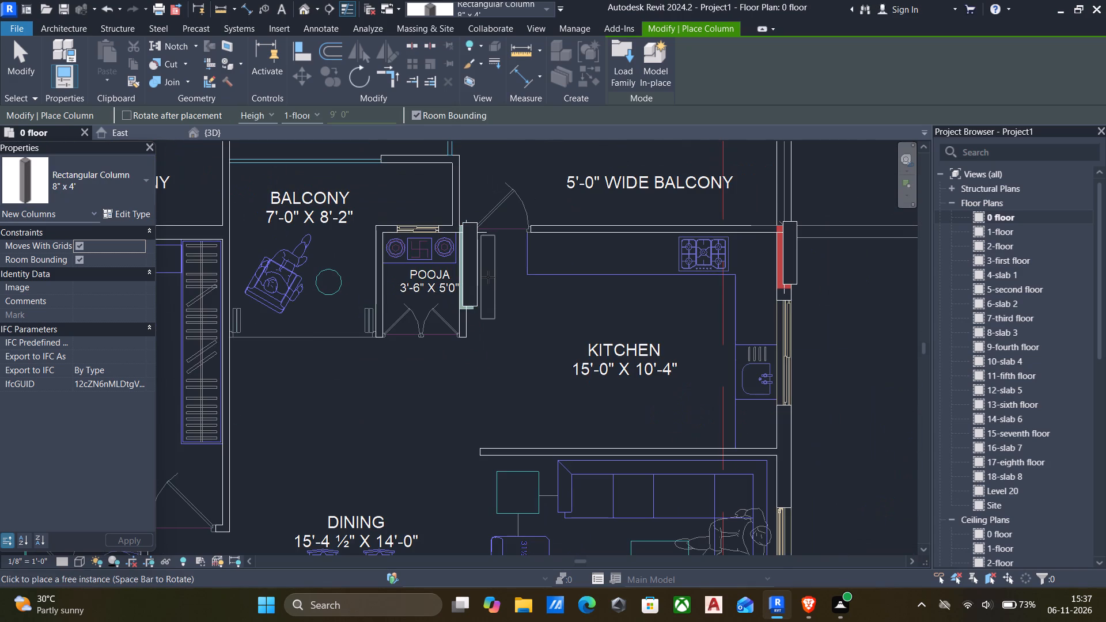
scroll(487, 278, down, 2)
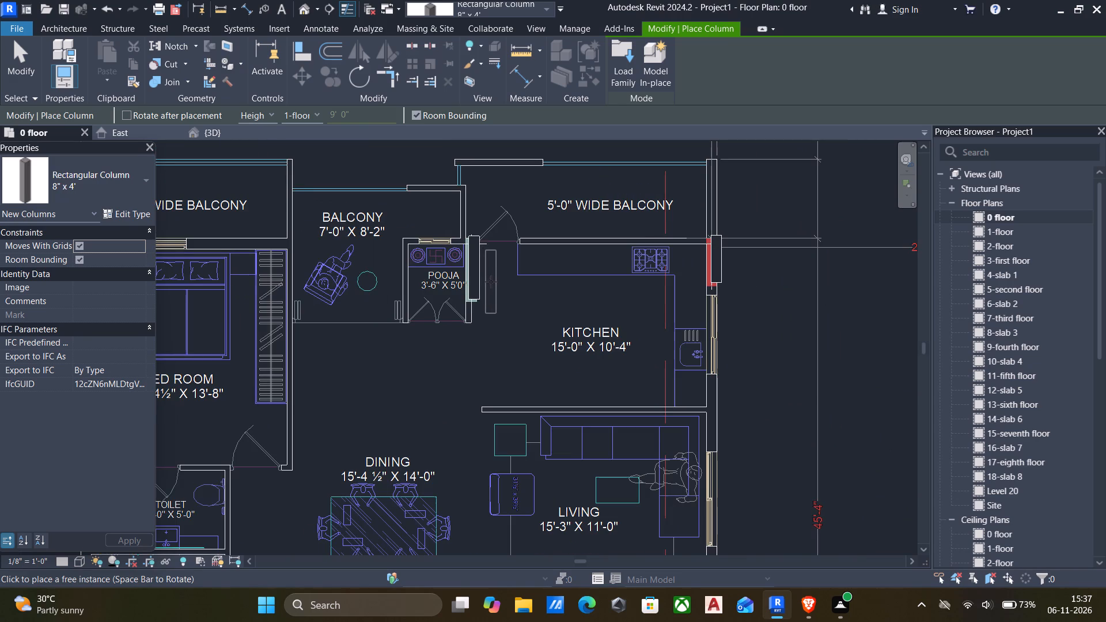
Examine flats 2 and 3 on the plan for columns that still sit off their marks, and end column placement.
scroll(494, 286, down, 5)
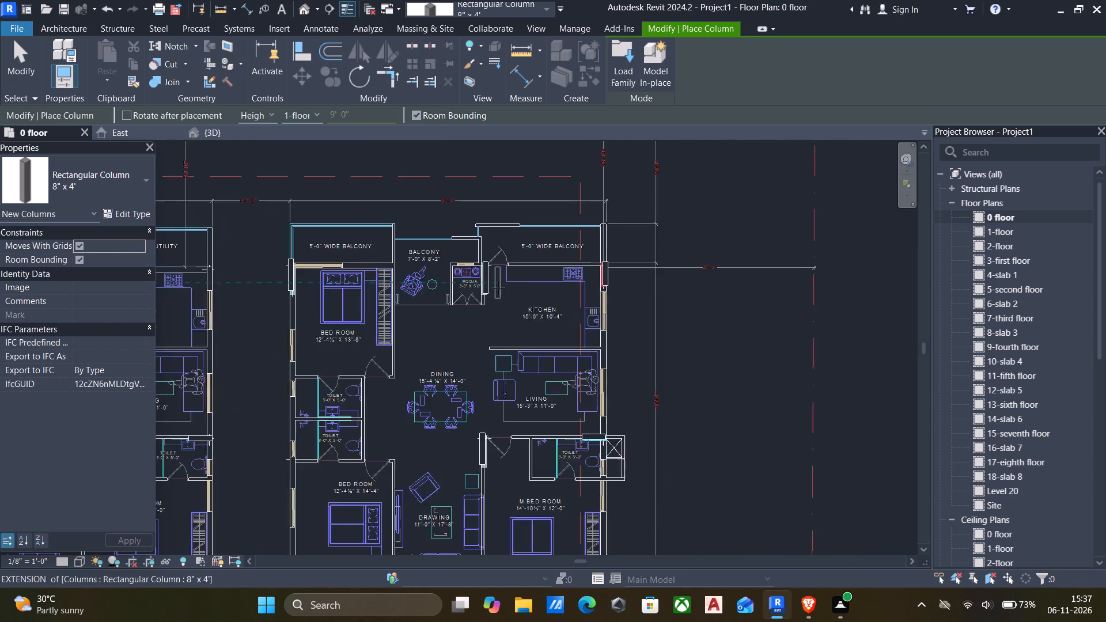
scroll(498, 288, down, 3)
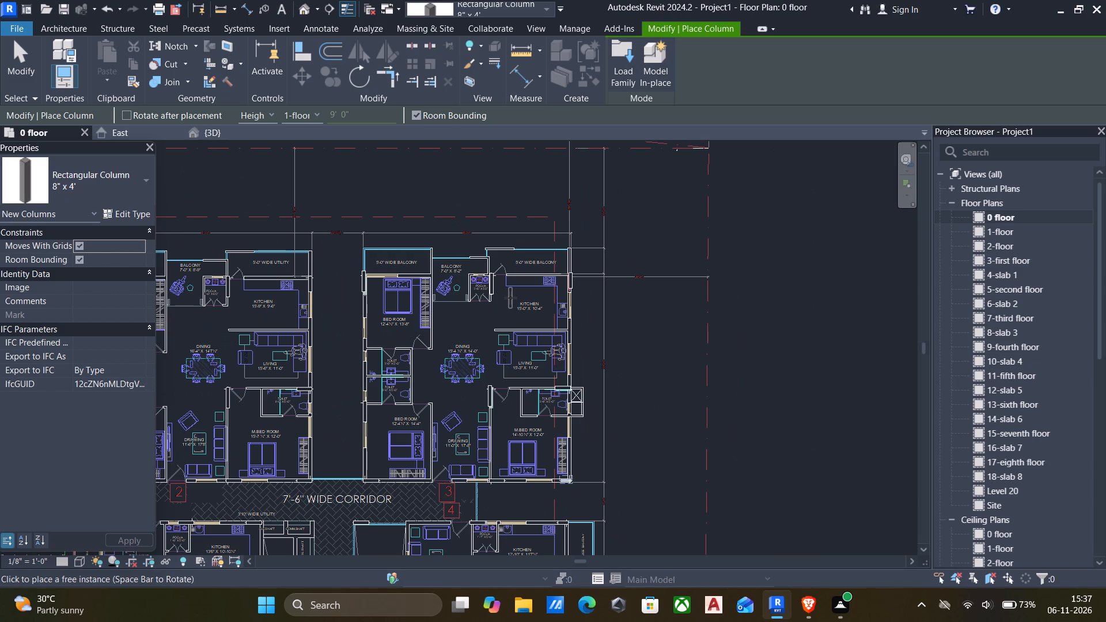
scroll(516, 303, down, 5)
middle_drag(530, 308, 553, 287)
middle_drag(436, 294, 512, 298)
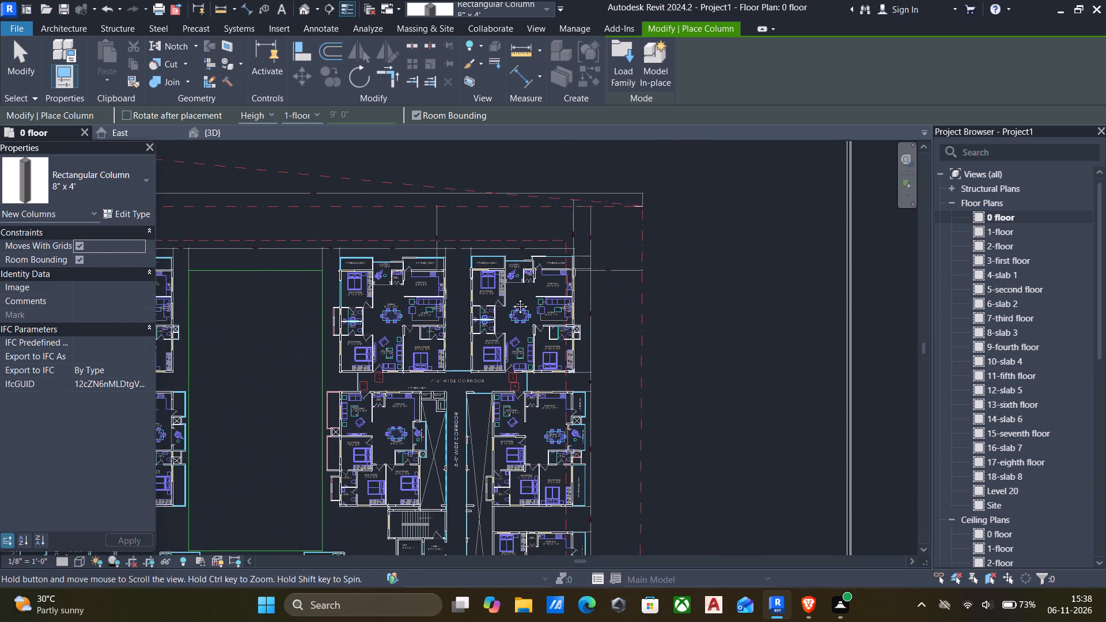
middle_drag(512, 298, 512, 298)
scroll(516, 276, up, 4)
scroll(569, 297, up, 4)
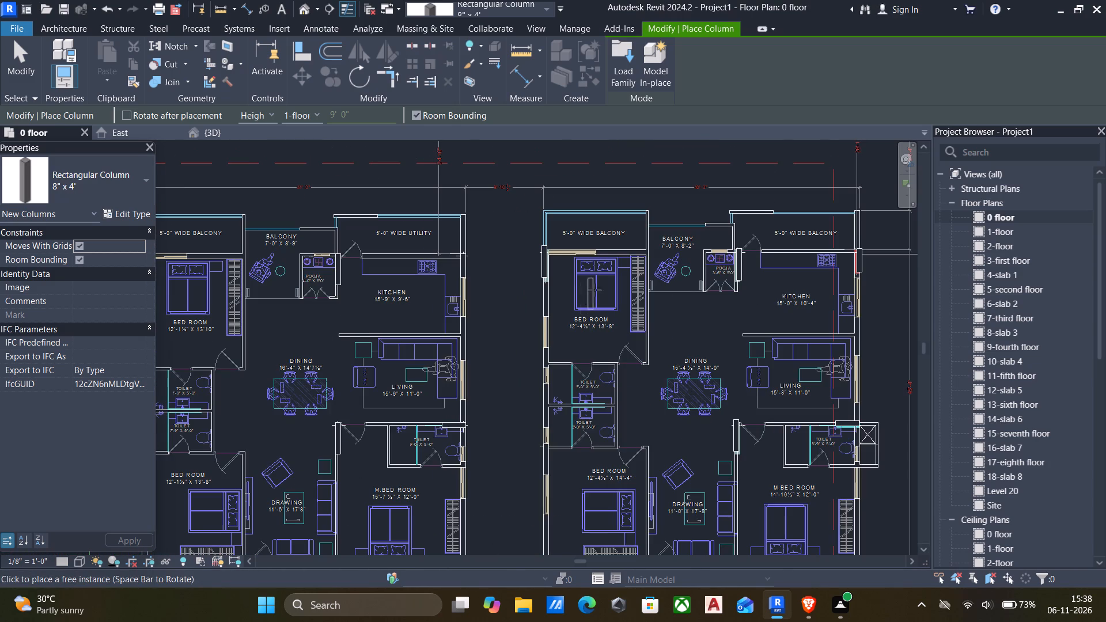
scroll(541, 302, down, 1)
middle_drag(541, 306, 521, 297)
scroll(549, 388, up, 3)
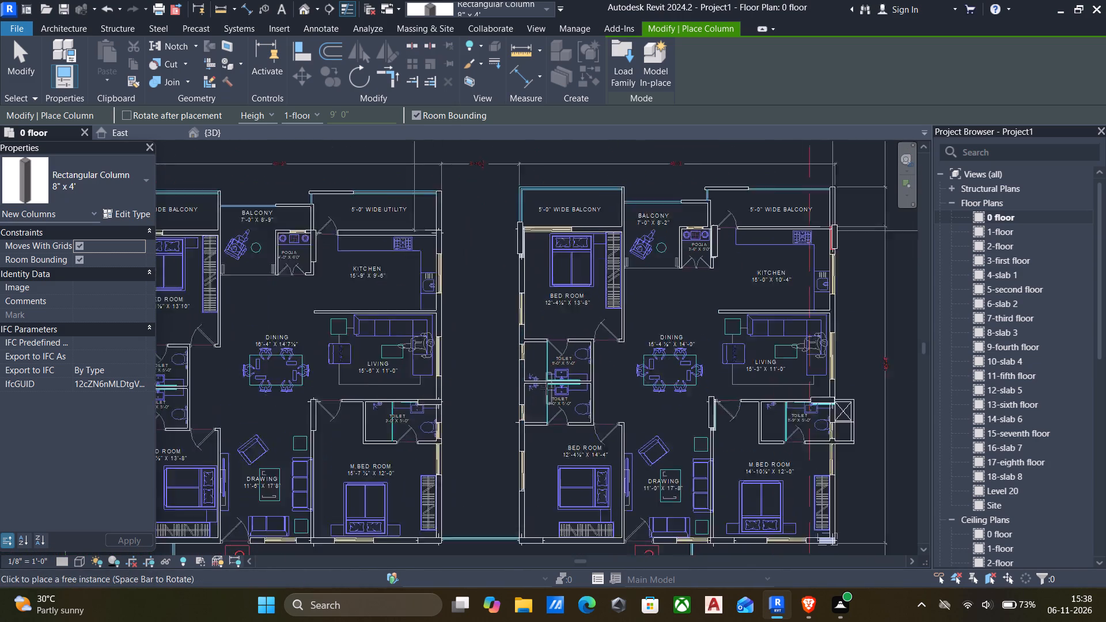
scroll(547, 388, up, 2)
scroll(525, 387, down, 3)
middle_drag(529, 394, 514, 372)
middle_drag(667, 405, 634, 402)
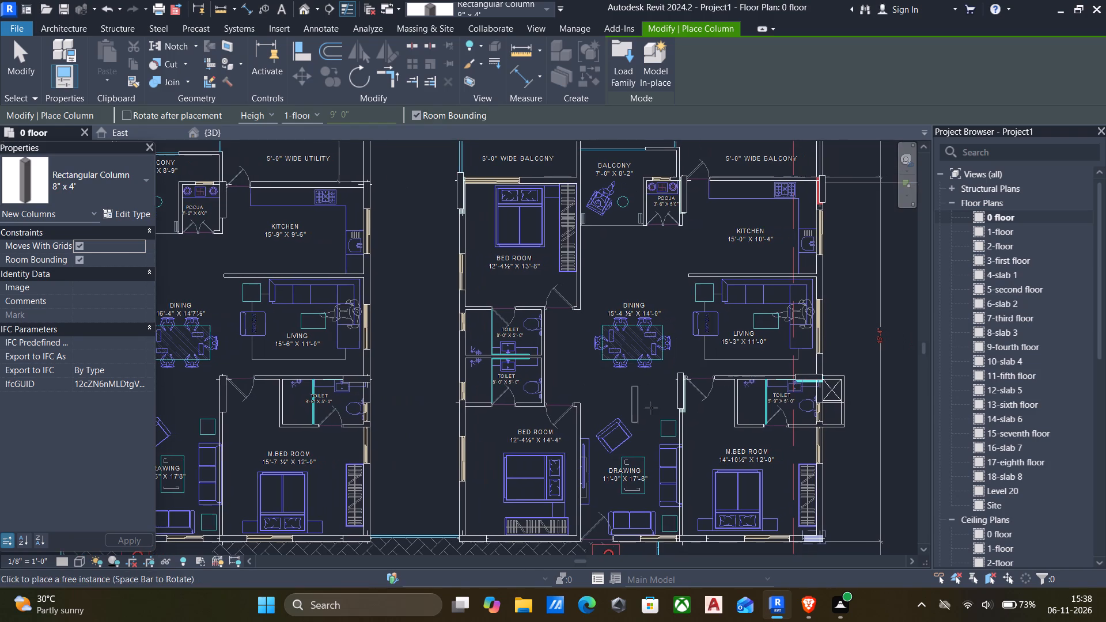
scroll(790, 420, up, 4)
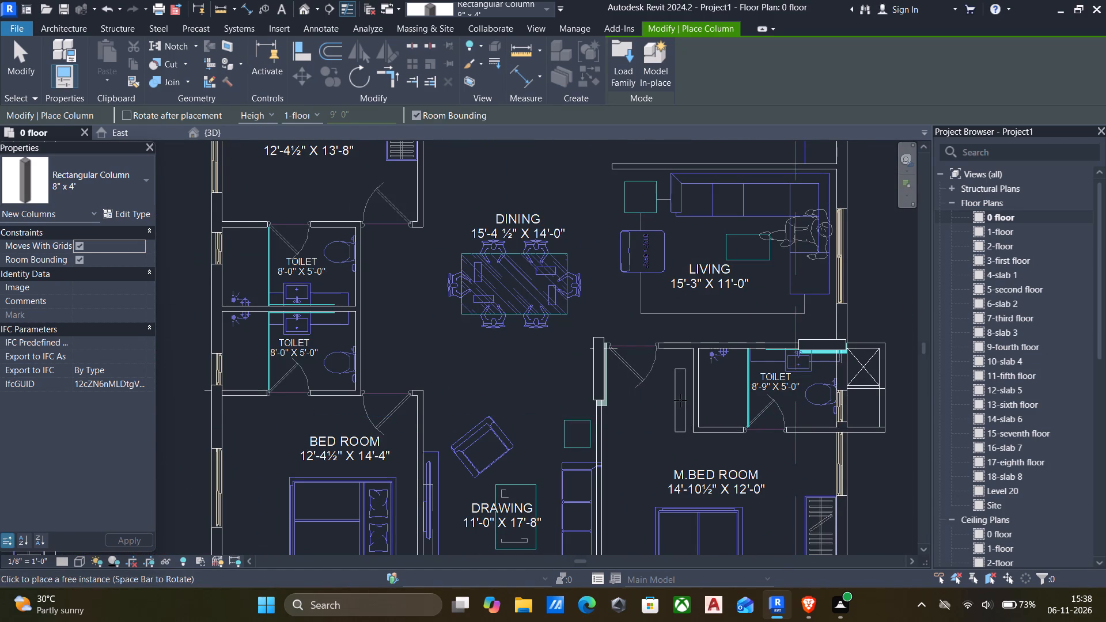
key(Escape)
key(Escape)
Align the 8" x 4' column between flat 3's drawing room and master bedroom to the side and lower end of its pale green mark.
scroll(670, 397, up, 1)
key(a)
key(l)
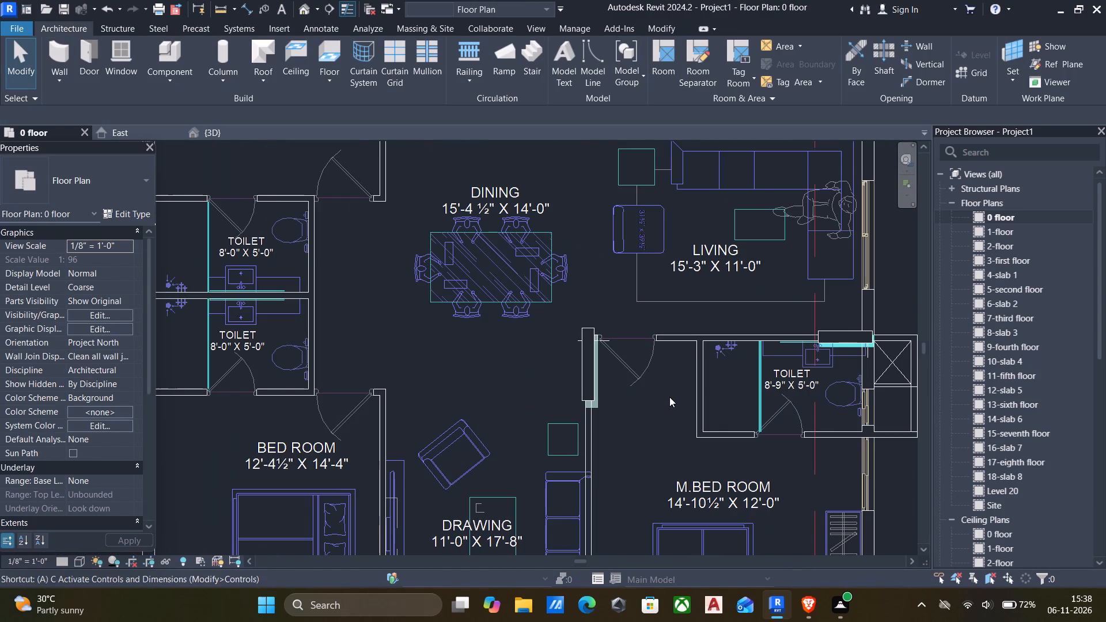
scroll(642, 391, up, 2)
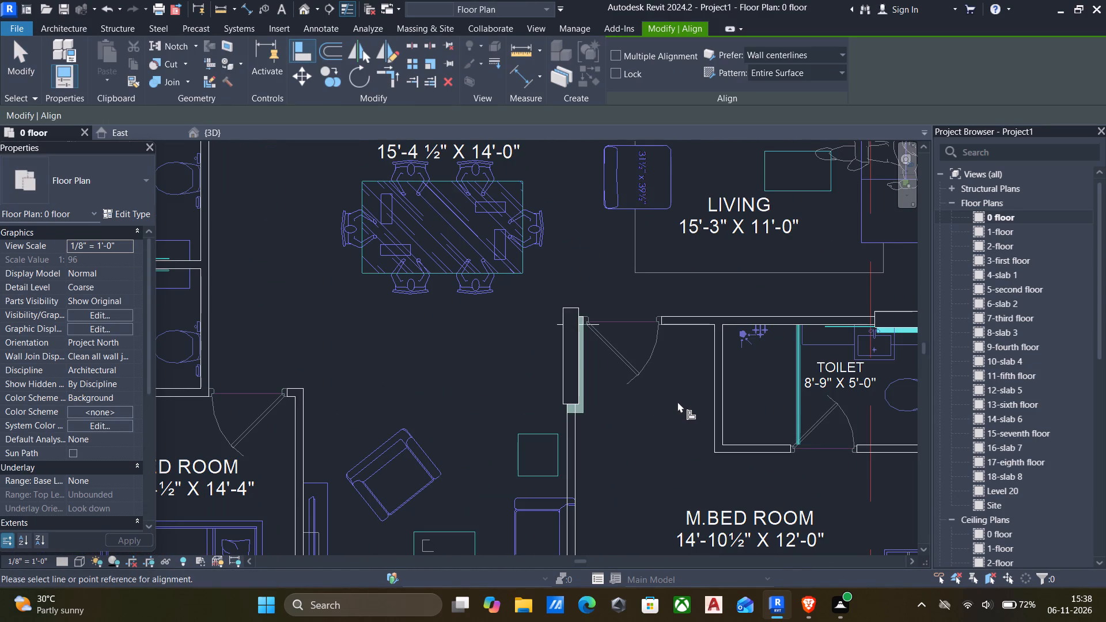
scroll(632, 385, up, 1)
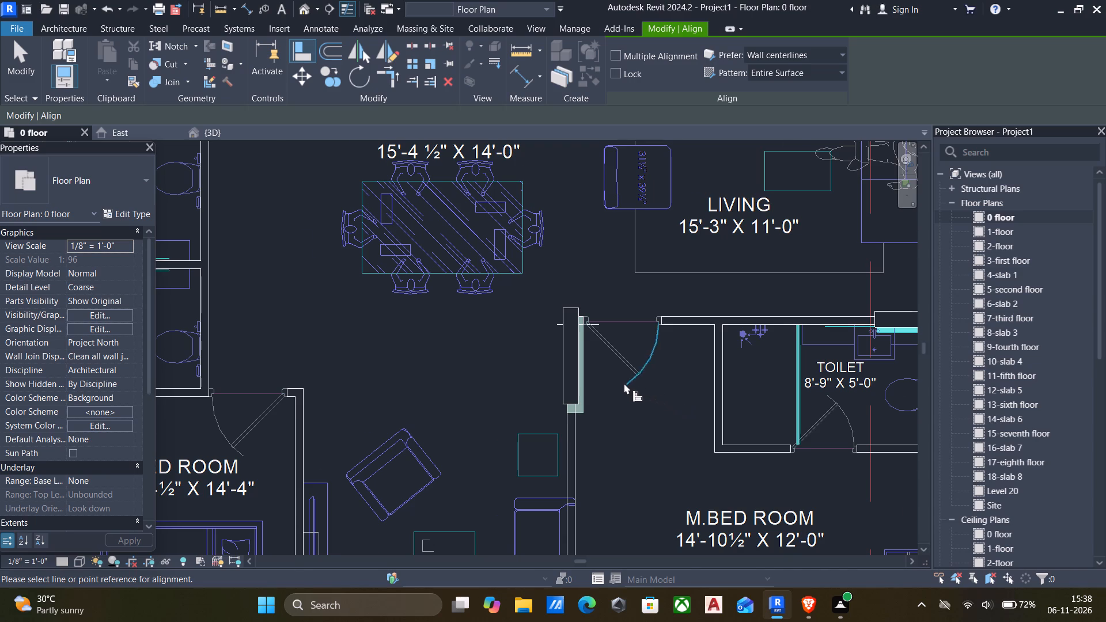
scroll(624, 383, up, 2)
scroll(578, 366, up, 3)
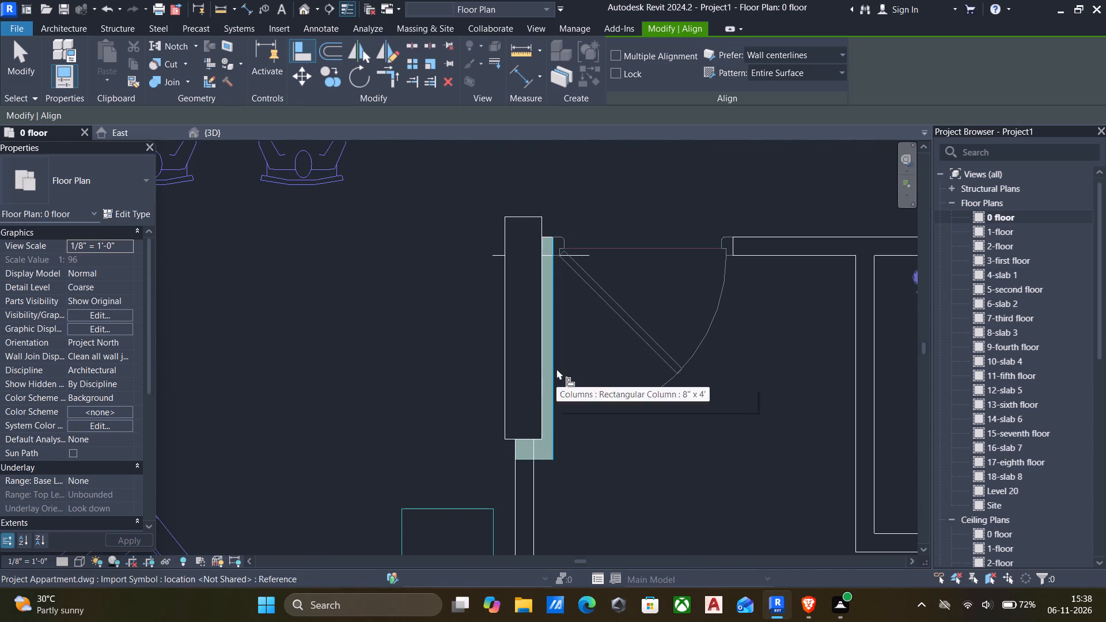
click(556, 369)
click(547, 367)
scroll(532, 469, up, 3)
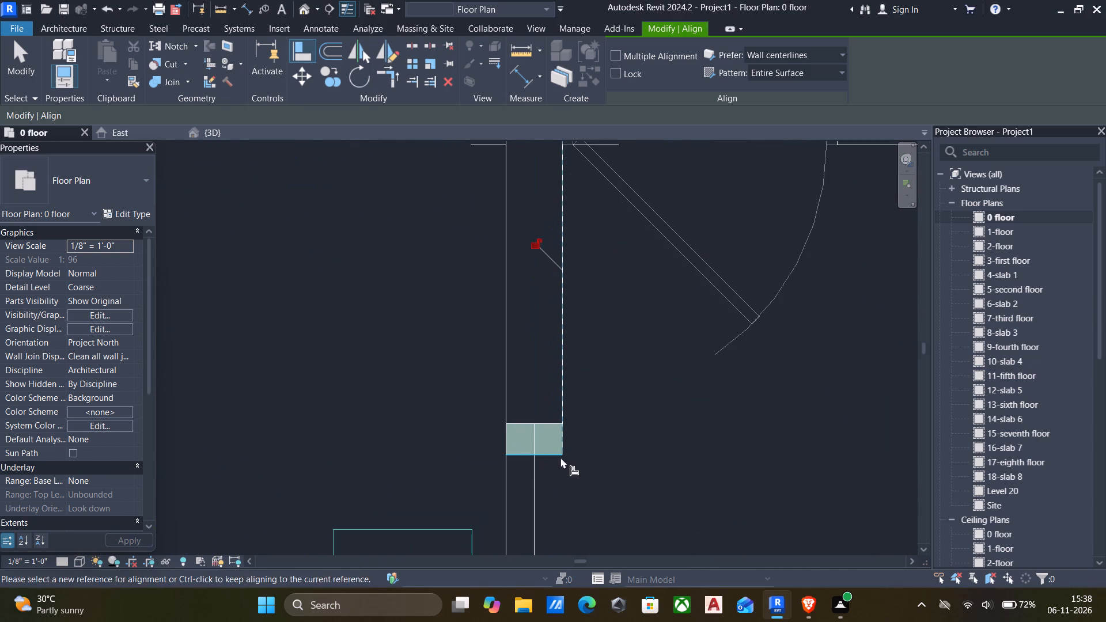
click(551, 456)
click(546, 427)
scroll(546, 427, down, 6)
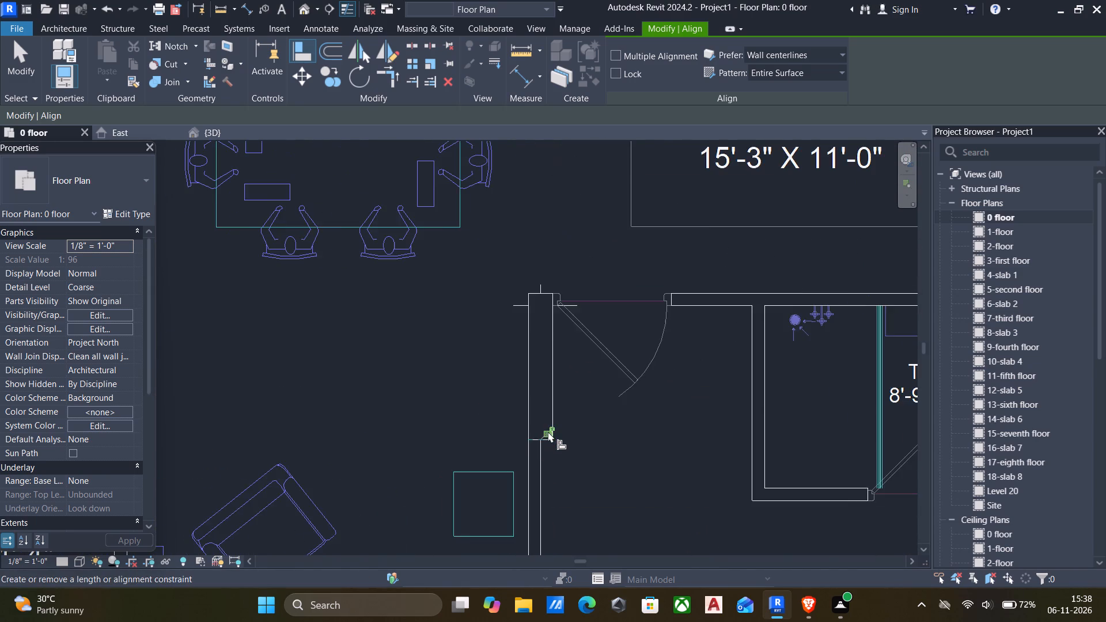
Examine flat 3's corridor-side wall, drawing room and master bedroom for columns that still need alignment.
scroll(551, 433, down, 6)
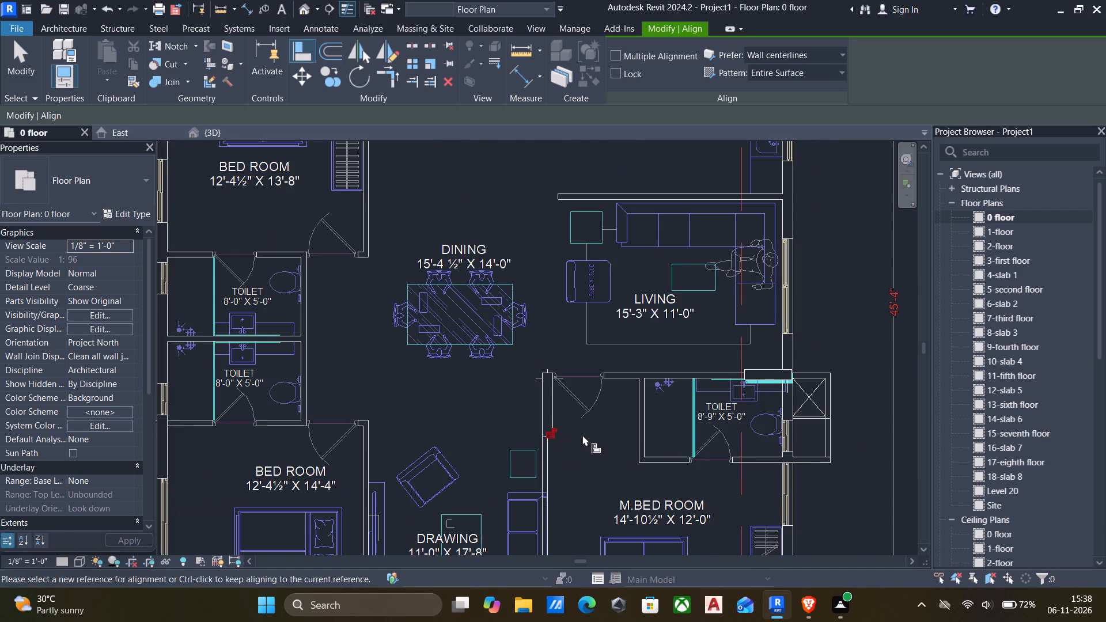
scroll(584, 435, down, 6)
middle_drag(604, 433, 560, 373)
middle_drag(363, 359, 453, 387)
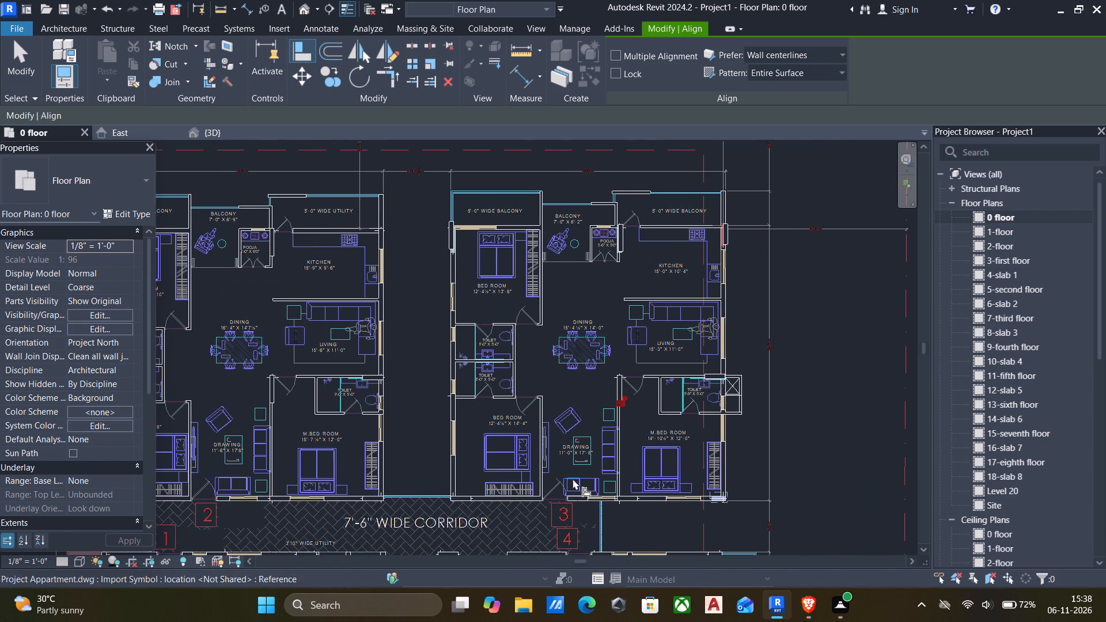
middle_drag(573, 479, 554, 446)
scroll(510, 492, up, 6)
scroll(596, 442, up, 4)
scroll(586, 442, down, 5)
middle_drag(578, 445, 502, 447)
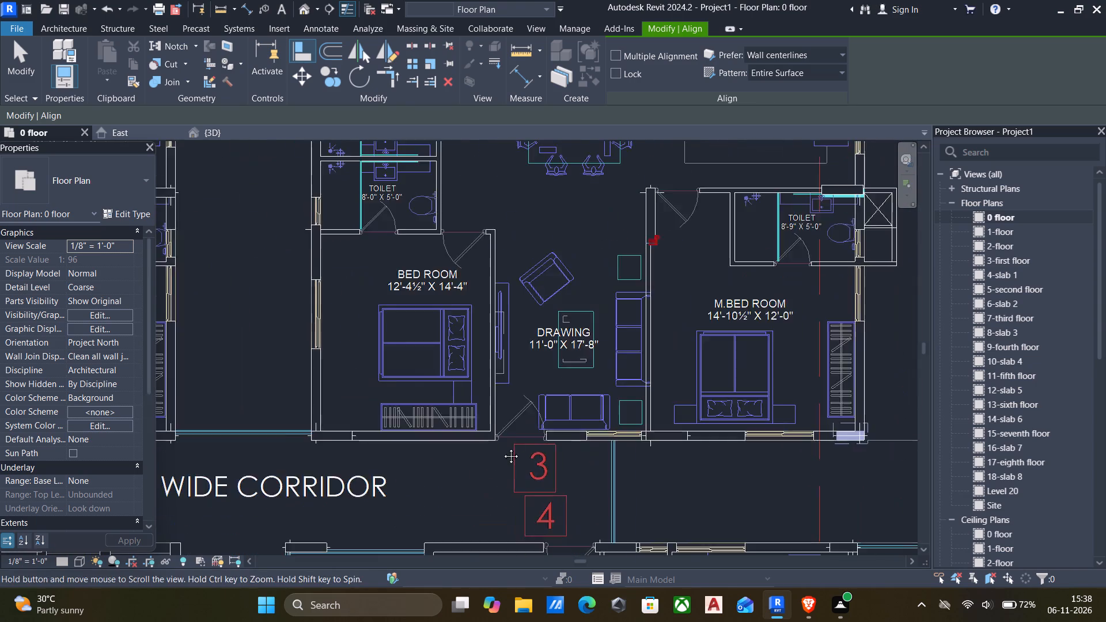
middle_drag(502, 447, 264, 418)
scroll(431, 407, up, 5)
scroll(565, 421, down, 6)
middle_drag(554, 430, 596, 439)
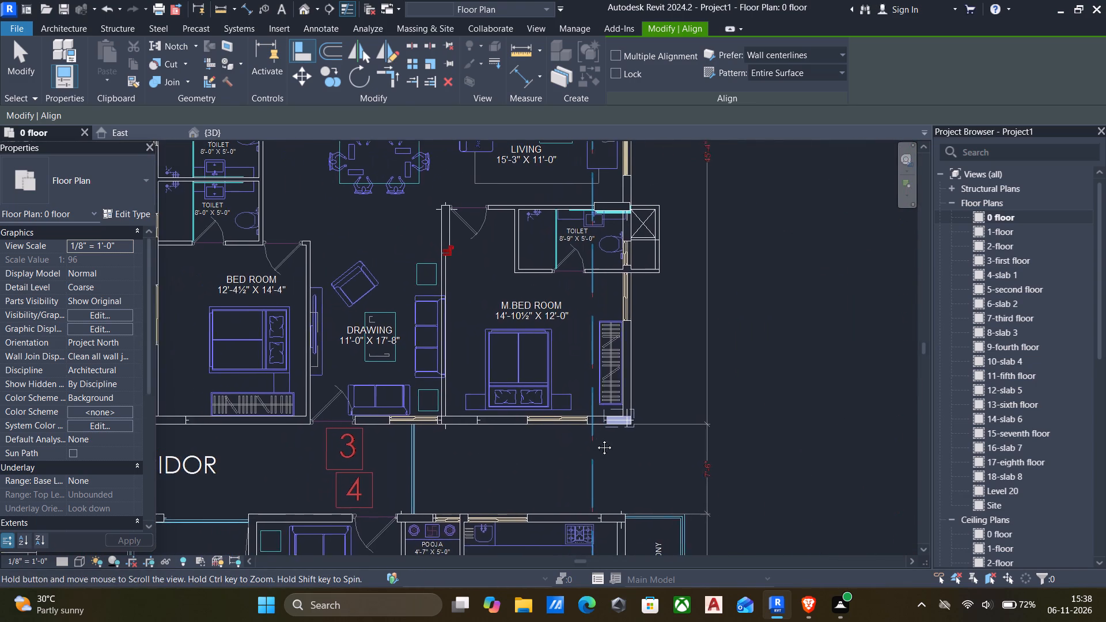
middle_drag(596, 439, 604, 442)
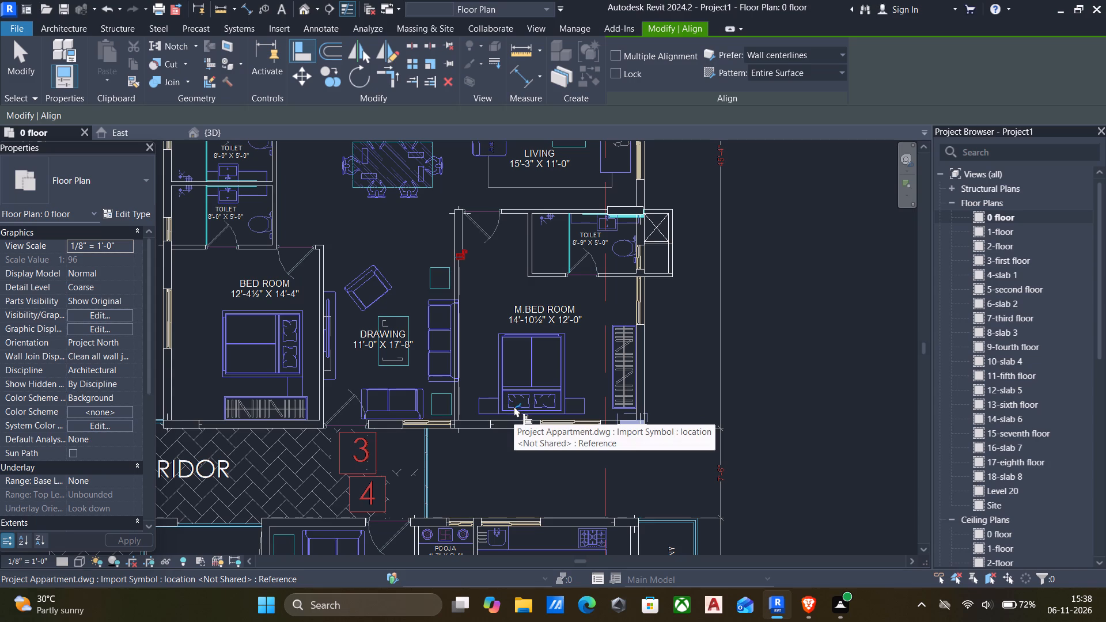
scroll(508, 411, down, 6)
middle_drag(510, 415, 584, 431)
scroll(632, 422, up, 3)
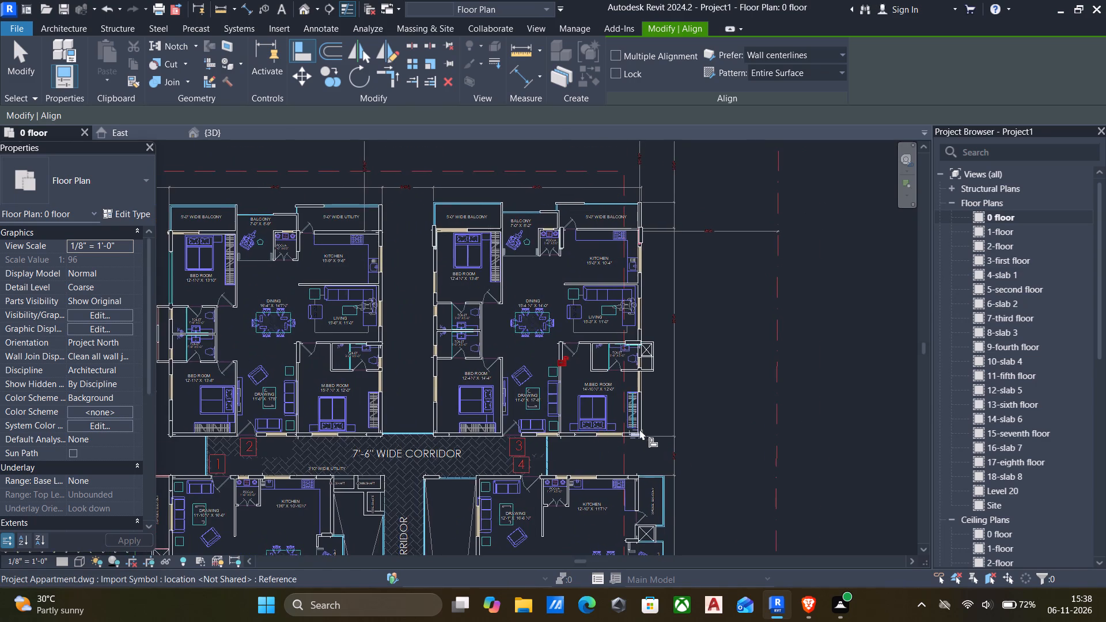
scroll(639, 429, up, 7)
scroll(601, 450, down, 6)
middle_drag(597, 450, 627, 451)
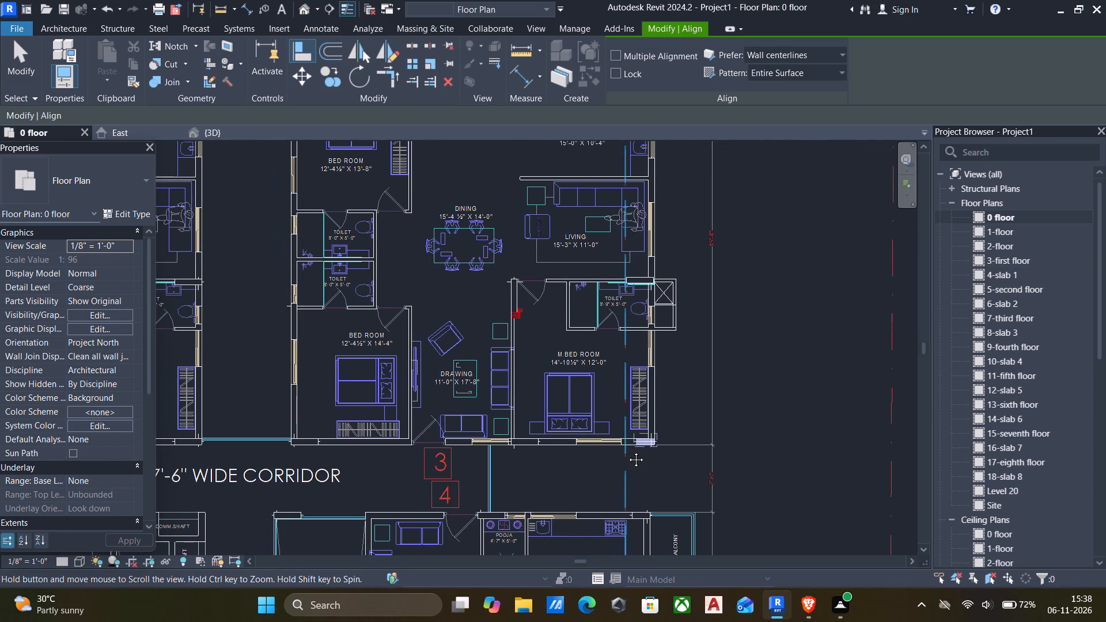
middle_drag(627, 451, 669, 500)
Align the 8" x 4' column at the outer corner of flat 3's 12'-4½" x 13'-8" bedroom to its pale green mark's inner side and lower end.
middle_drag(431, 361, 514, 509)
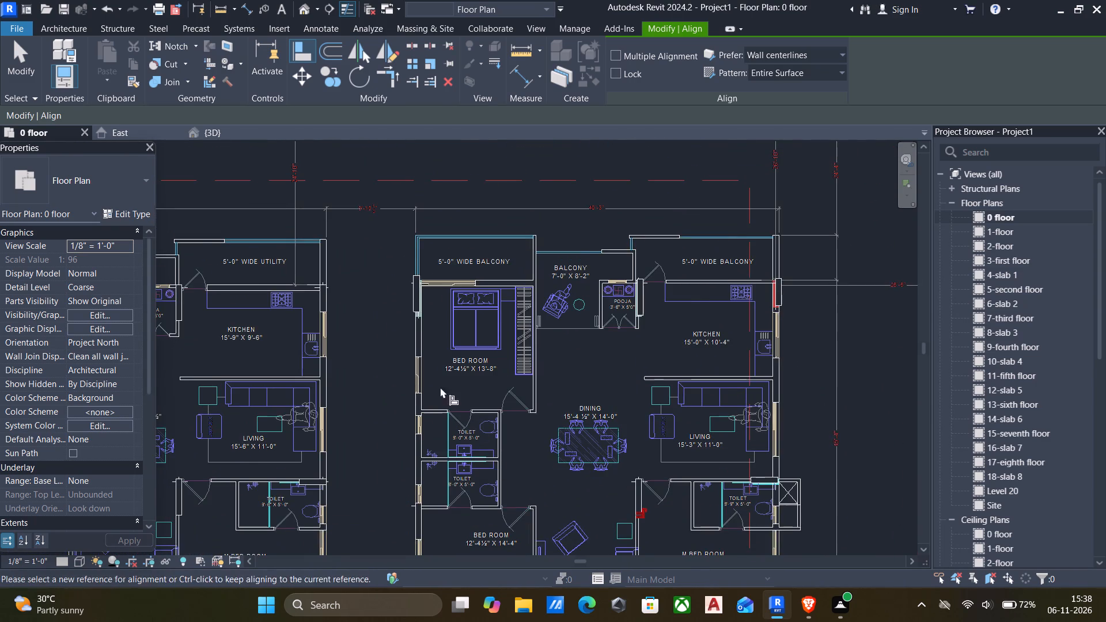
scroll(440, 385, up, 6)
scroll(370, 268, up, 6)
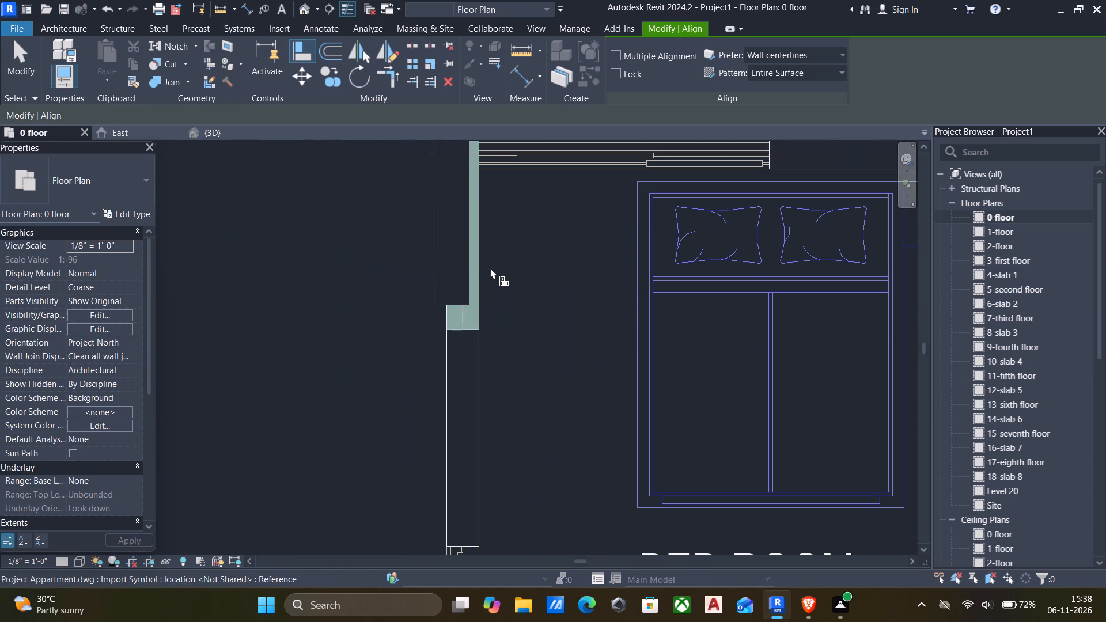
click(490, 268)
click(479, 264)
click(472, 260)
scroll(476, 328, up, 4)
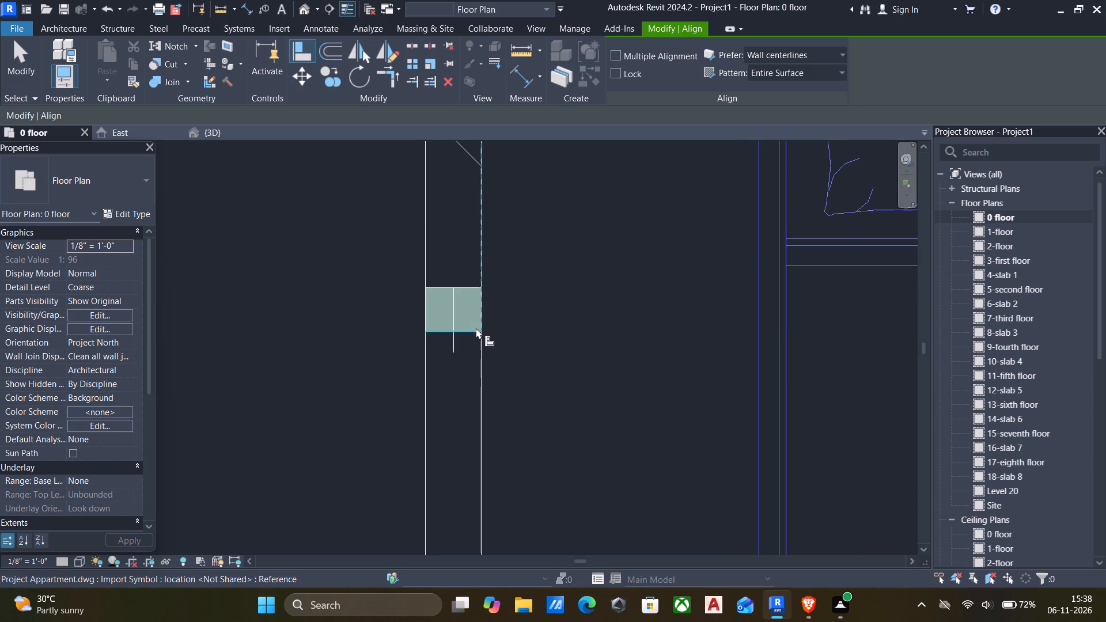
click(475, 329)
click(463, 285)
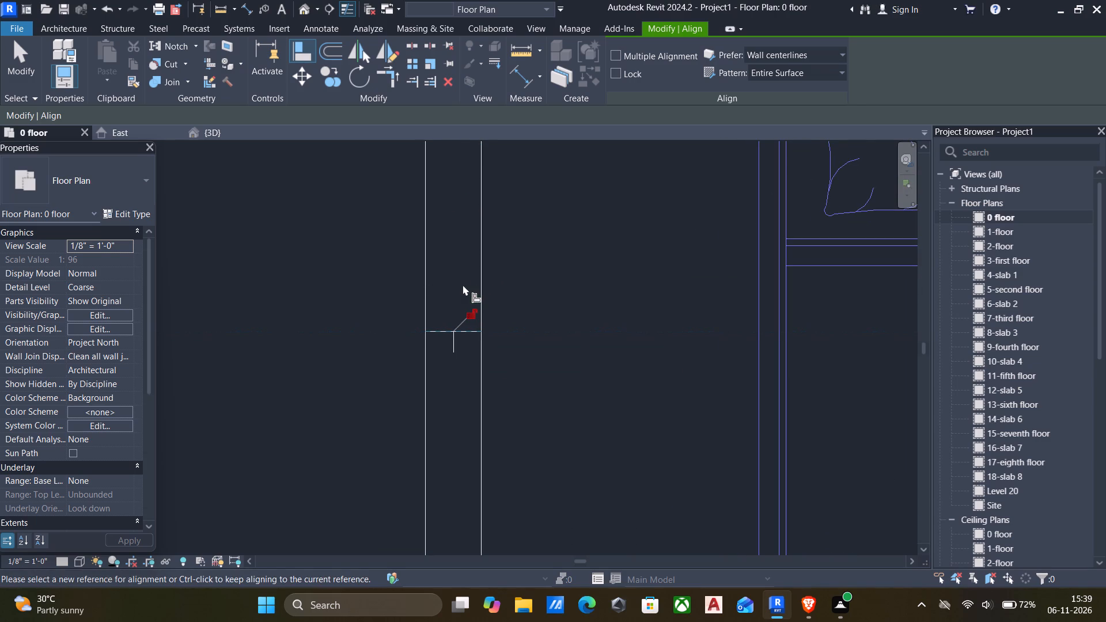
Align the 8" x 3' column on flat 3's outer kitchen wall to the inner side and lower end of its red mark.
scroll(596, 290, down, 6)
middle_click(597, 293)
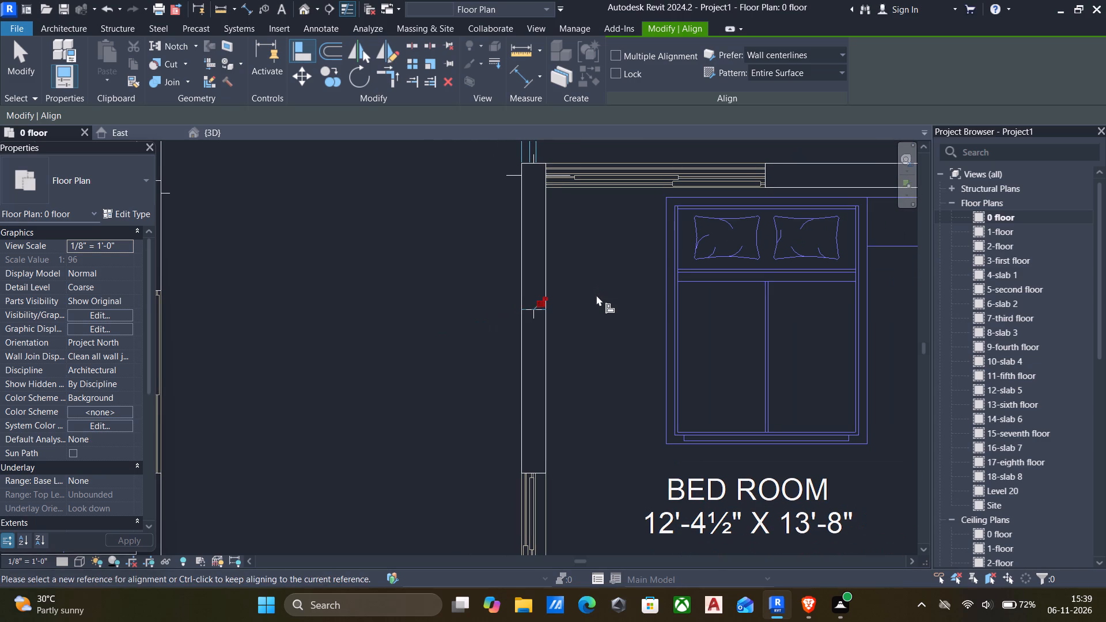
scroll(609, 310, down, 7)
middle_drag(612, 325, 512, 336)
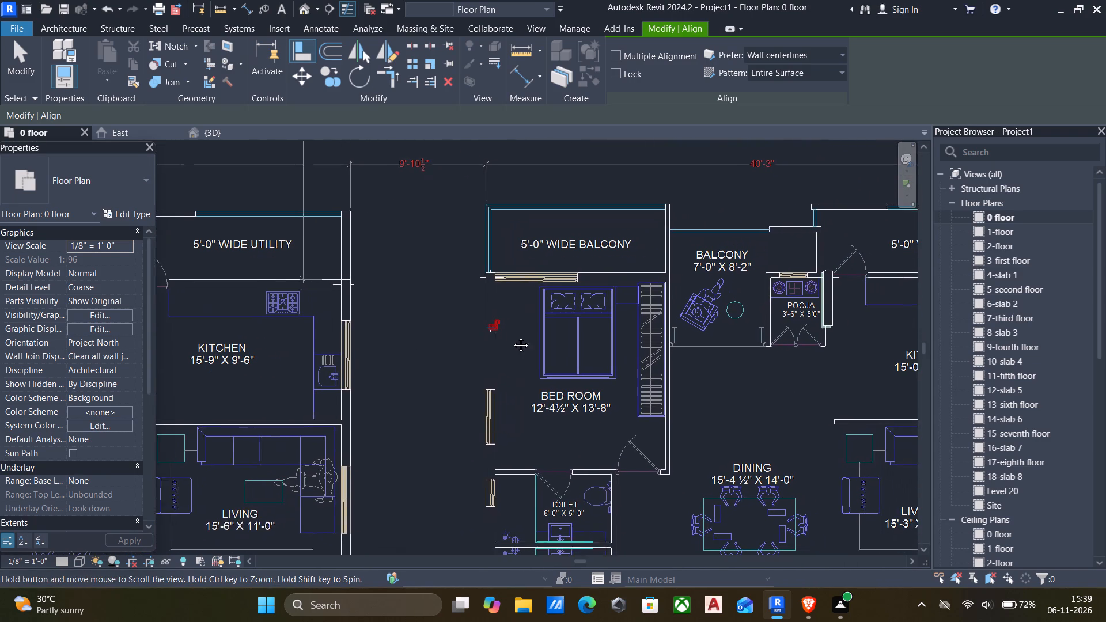
middle_drag(512, 336, 501, 335)
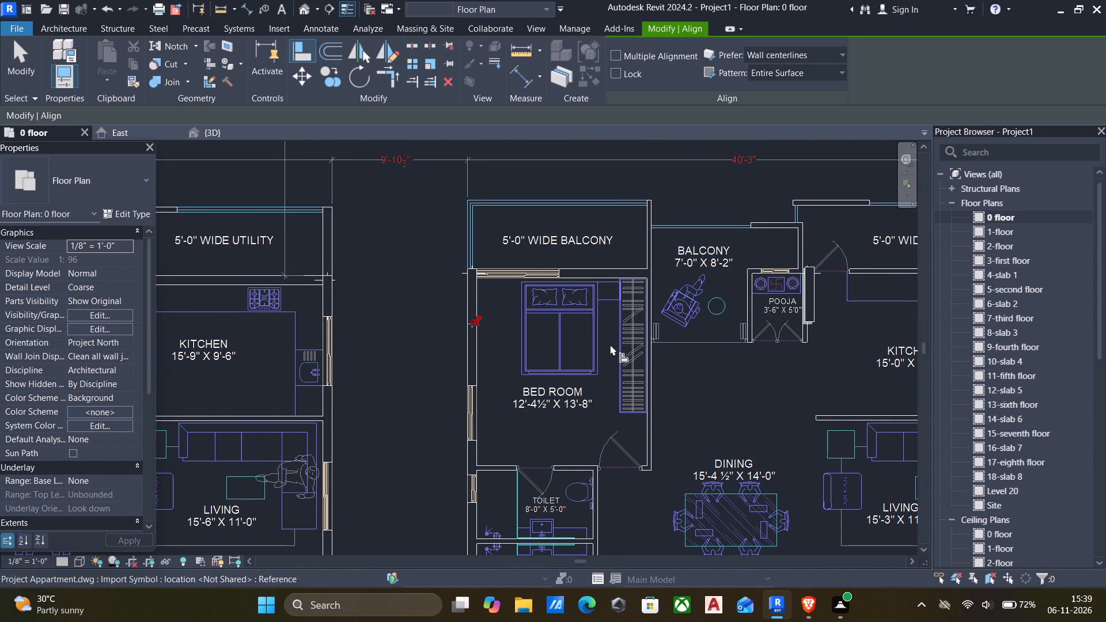
scroll(611, 346, down, 5)
key(Escape)
scroll(779, 340, down, 2)
middle_drag(769, 345, 743, 336)
scroll(793, 300, up, 6)
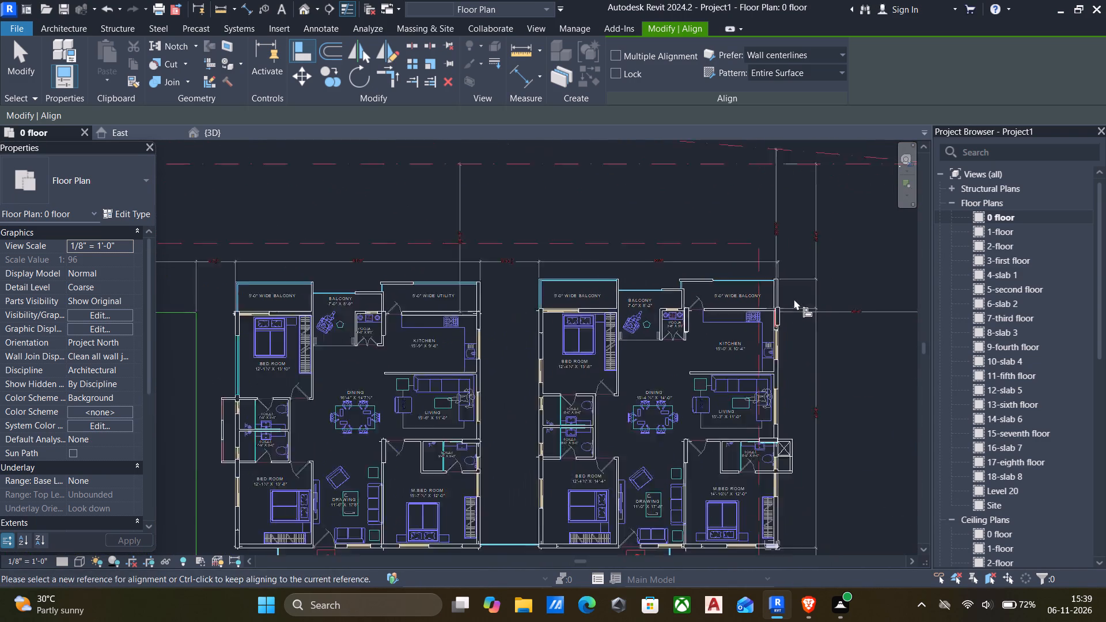
scroll(770, 329, up, 9)
click(737, 342)
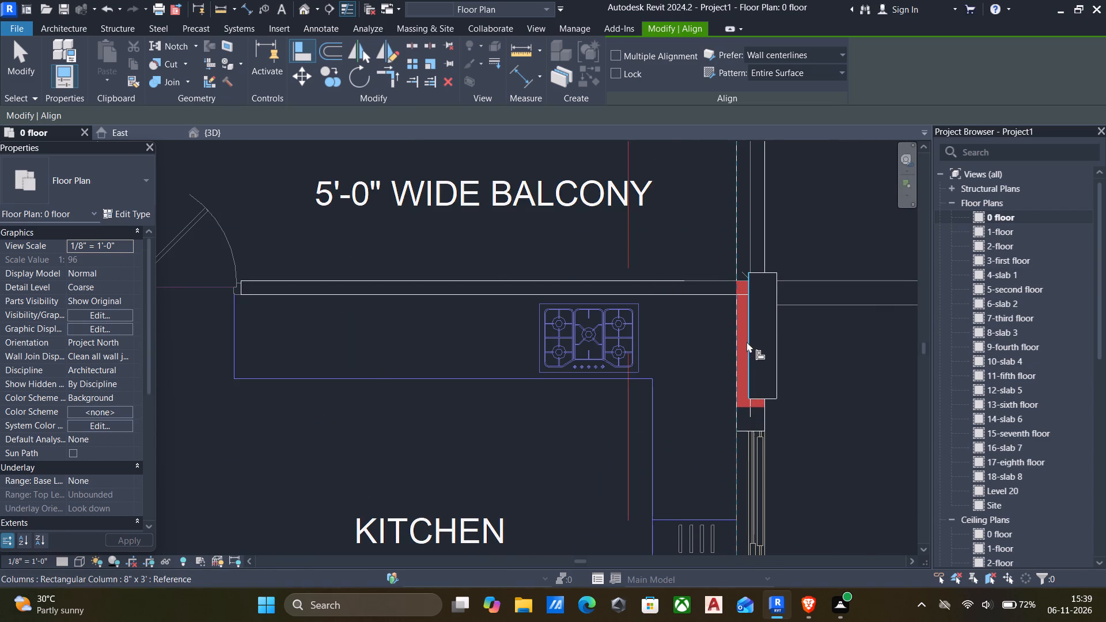
click(748, 342)
scroll(756, 414, up, 4)
drag(762, 404, 759, 395)
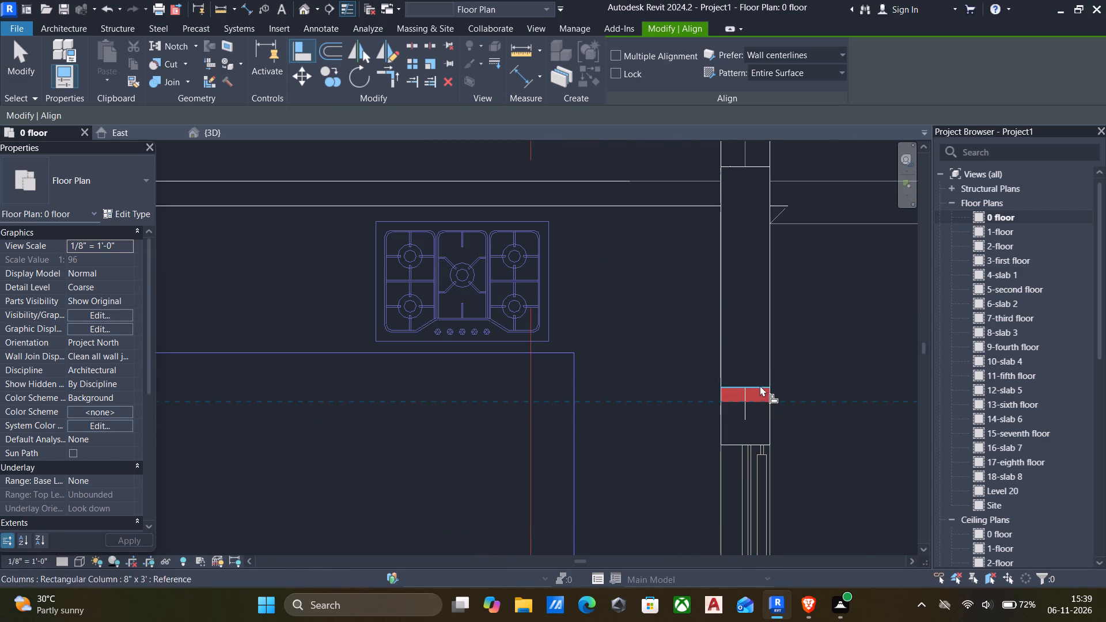
click(760, 384)
Align the 8" x 3' column between flat 3's living room and master toilet to the lower side and outer end of its cyan mark.
scroll(760, 384, down, 6)
middle_drag(761, 388, 753, 341)
scroll(755, 354, down, 5)
middle_drag(759, 363, 761, 335)
middle_drag(769, 361, 764, 351)
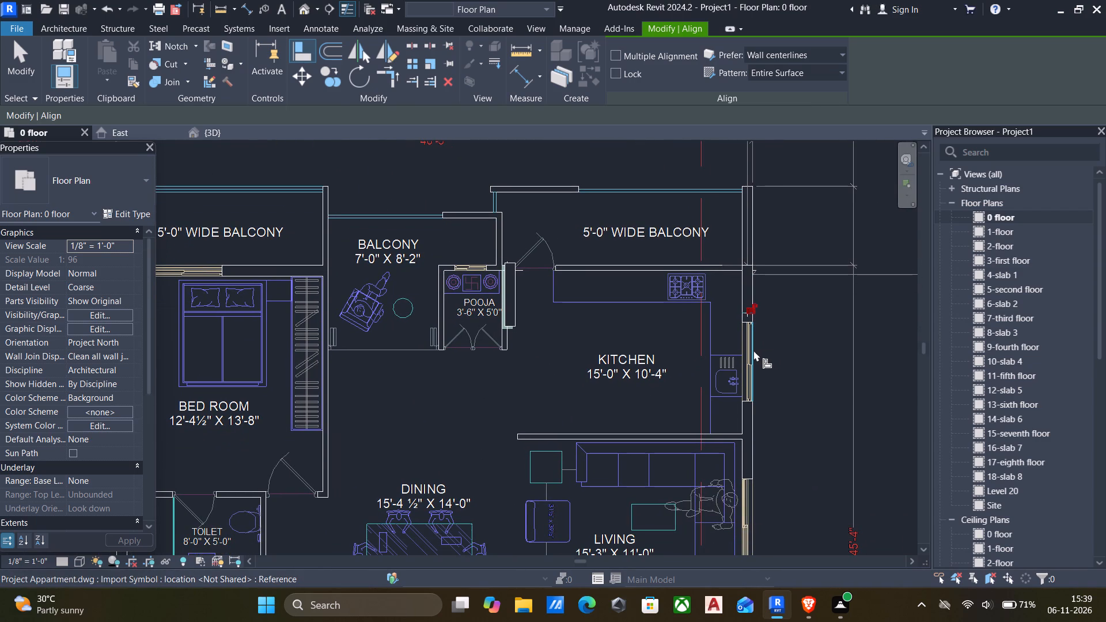
scroll(757, 361, down, 5)
middle_drag(762, 374, 753, 349)
middle_drag(749, 397, 747, 381)
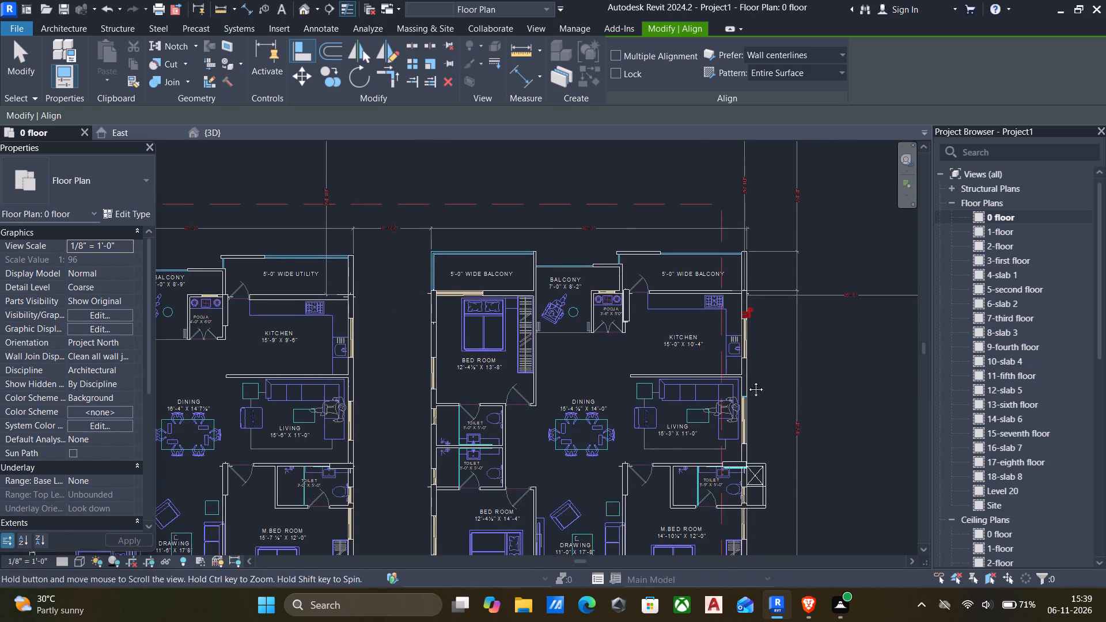
middle_drag(747, 381, 747, 380)
scroll(743, 418, up, 6)
scroll(756, 426, down, 1)
middle_drag(756, 427, 772, 340)
scroll(753, 370, up, 6)
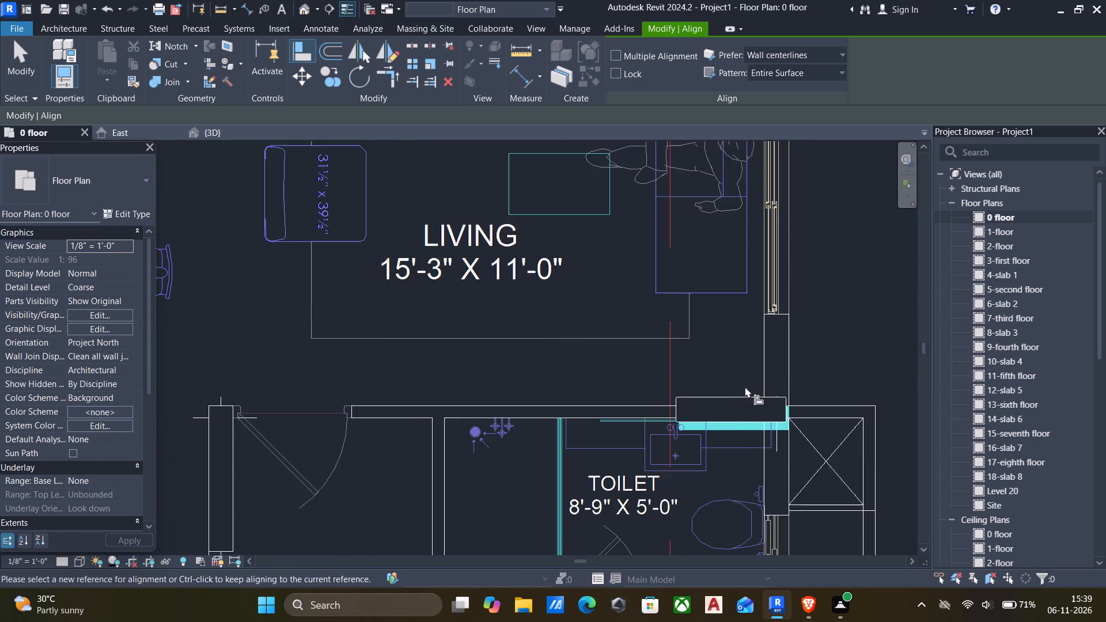
scroll(743, 419, up, 4)
click(744, 440)
click(741, 425)
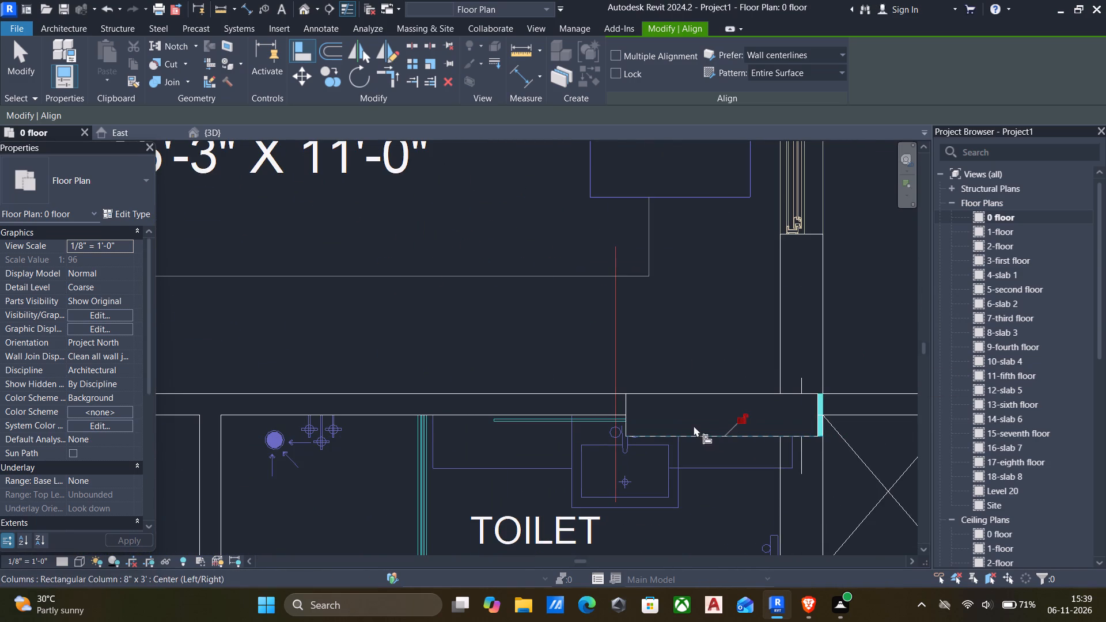
scroll(843, 425, up, 7)
click(805, 381)
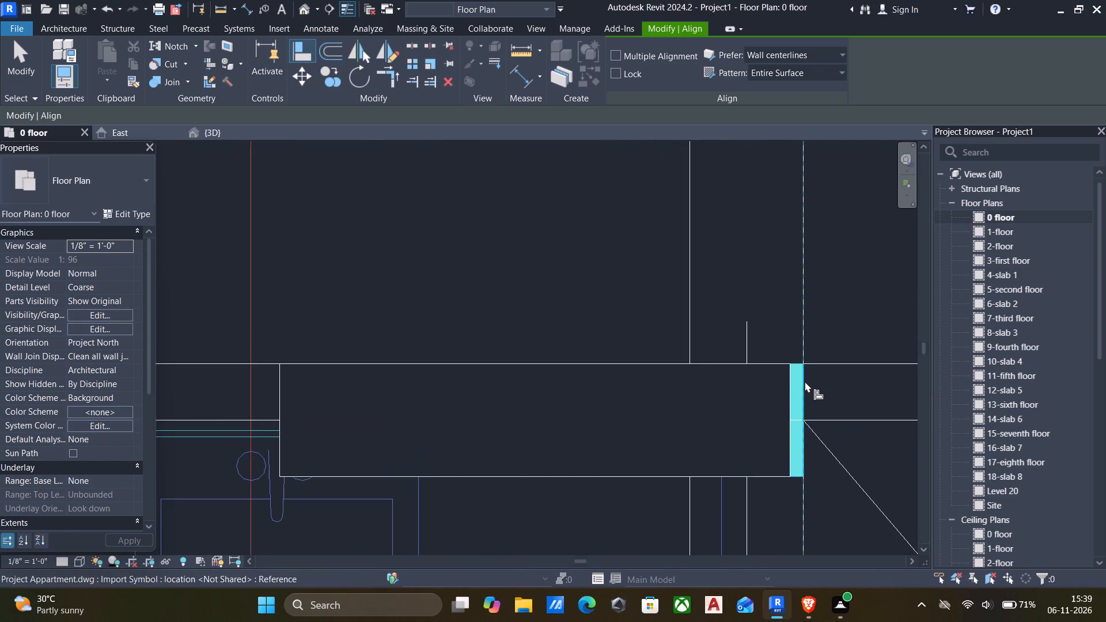
click(791, 388)
Place a 2' x 8" rectangular architectural column over the lavender mark at the outer corridor-side corner of flat 3's master bedroom.
scroll(791, 391, down, 11)
middle_drag(787, 412, 805, 345)
scroll(763, 377, down, 5)
middle_drag(757, 395, 753, 326)
middle_drag(721, 385, 743, 332)
scroll(618, 380, down, 4)
middle_drag(620, 382, 691, 370)
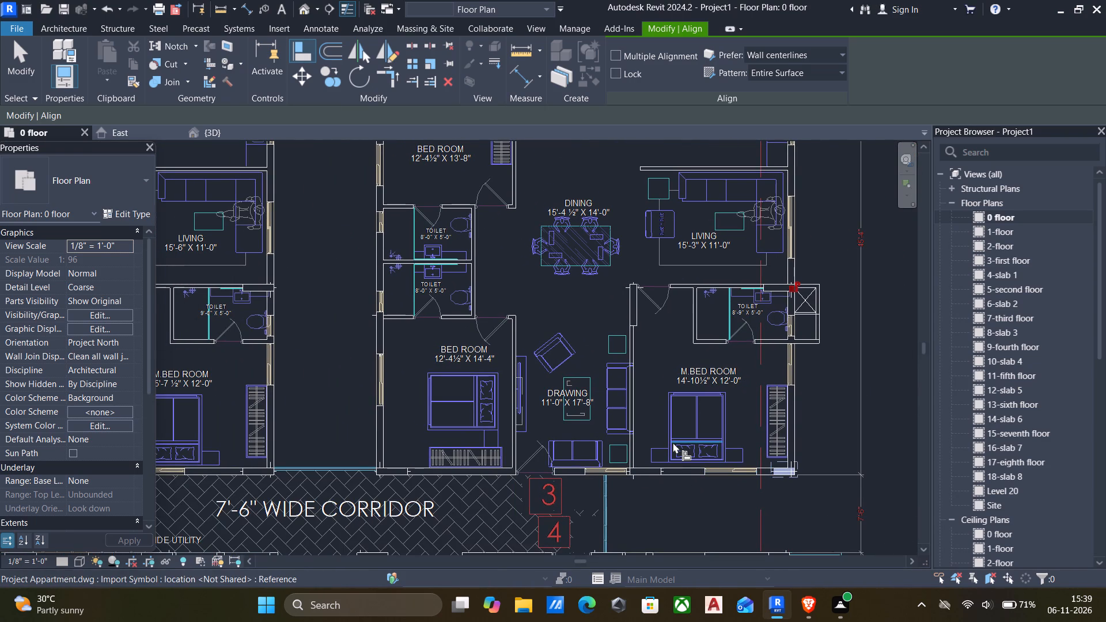
click(68, 29)
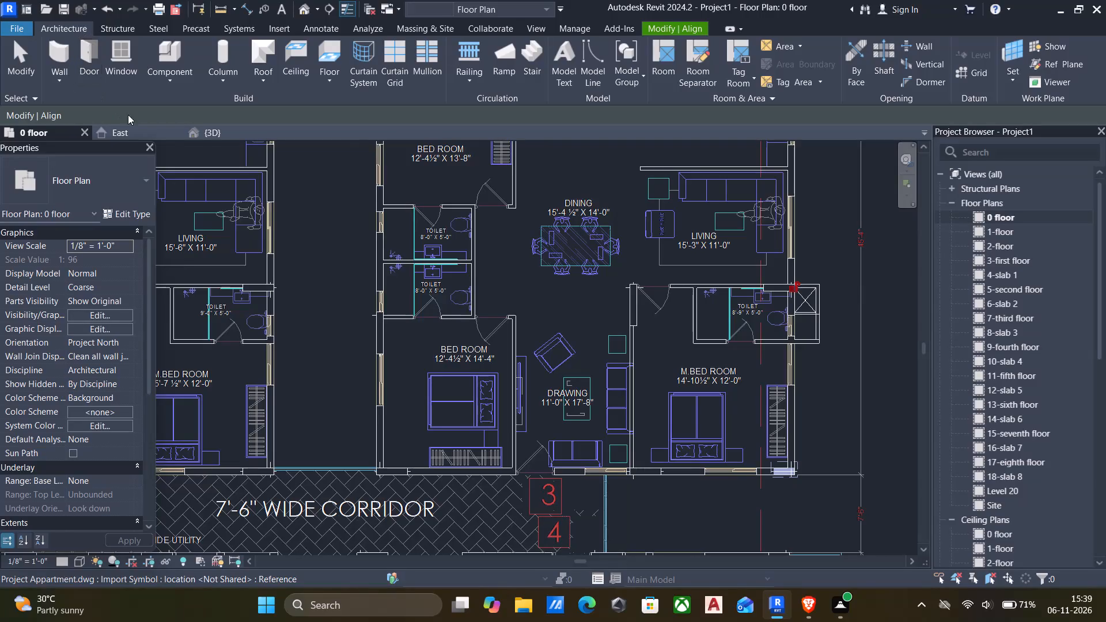
click(213, 77)
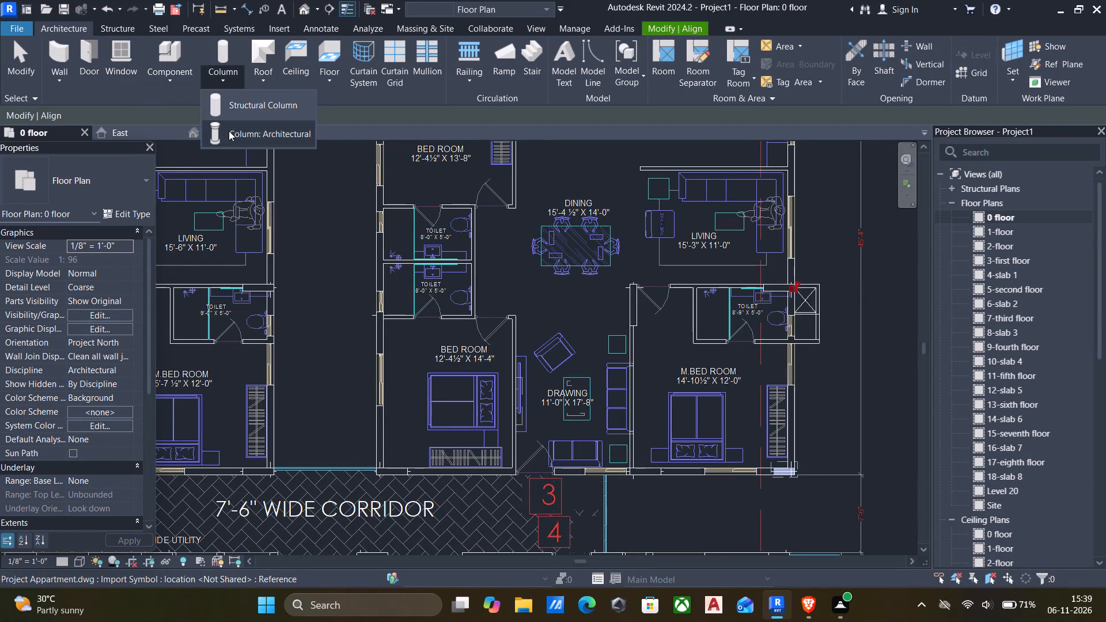
click(229, 131)
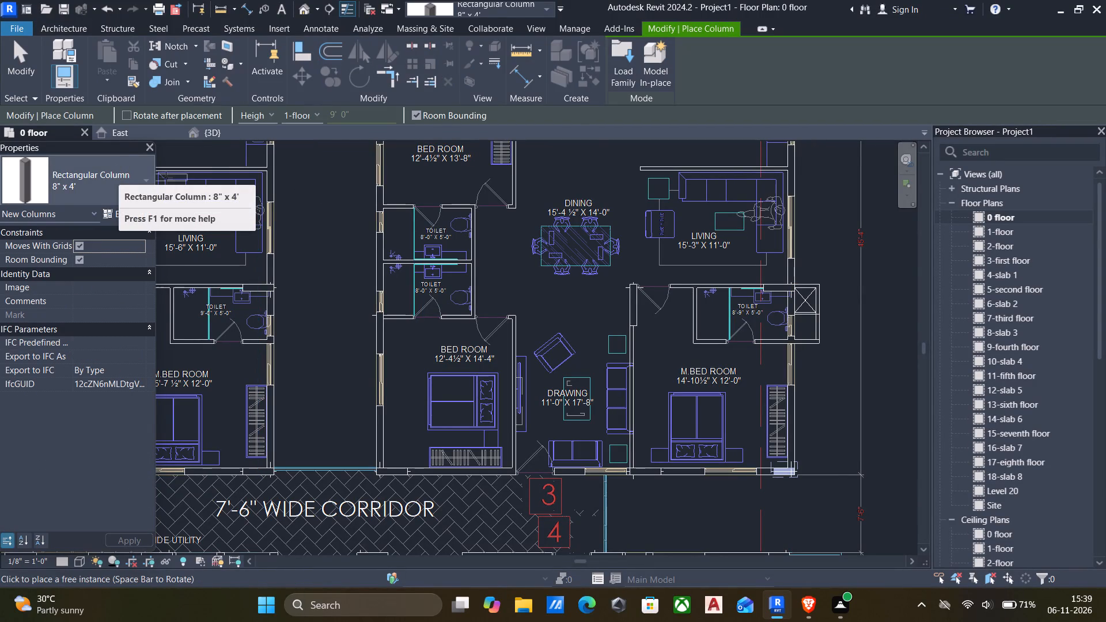
scroll(359, 297, down, 5)
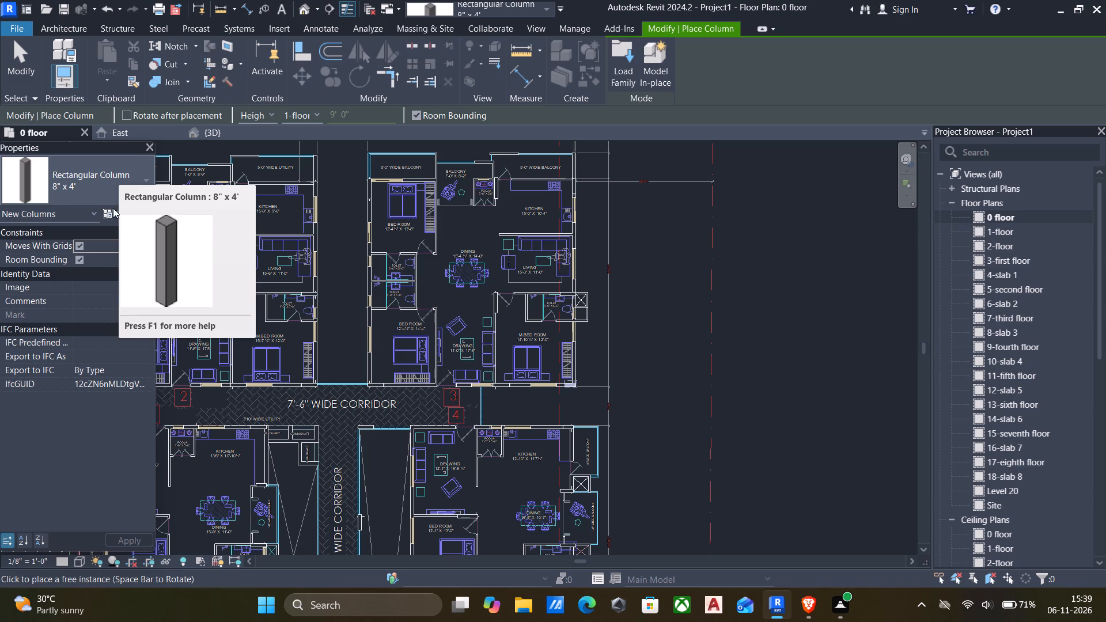
click(83, 189)
scroll(96, 283, up, 4)
click(75, 267)
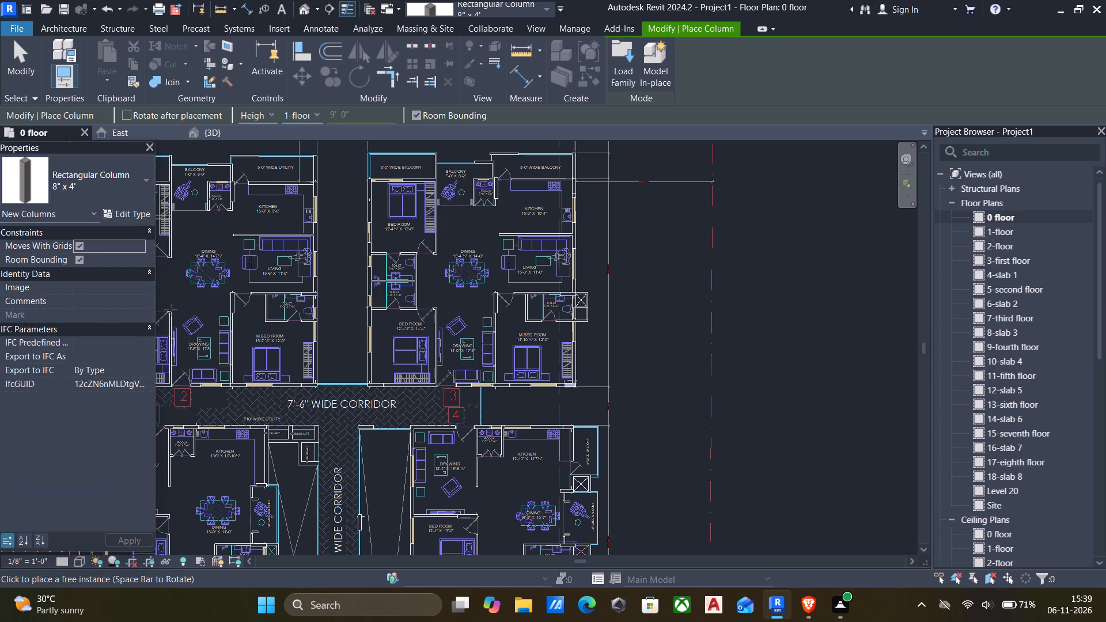
scroll(568, 384, up, 13)
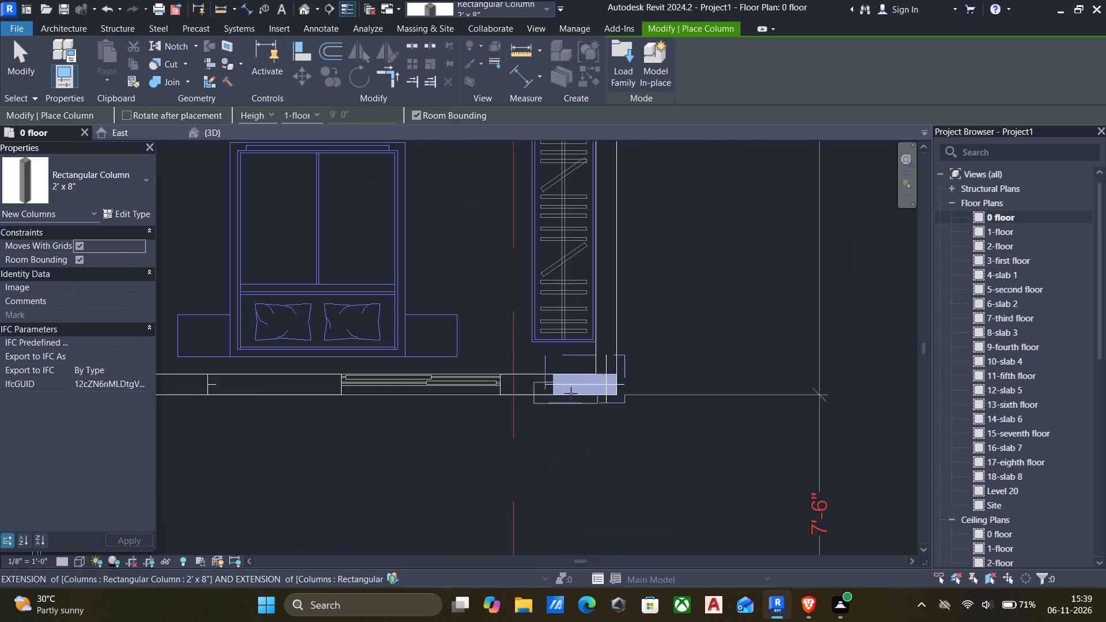
scroll(587, 385, up, 5)
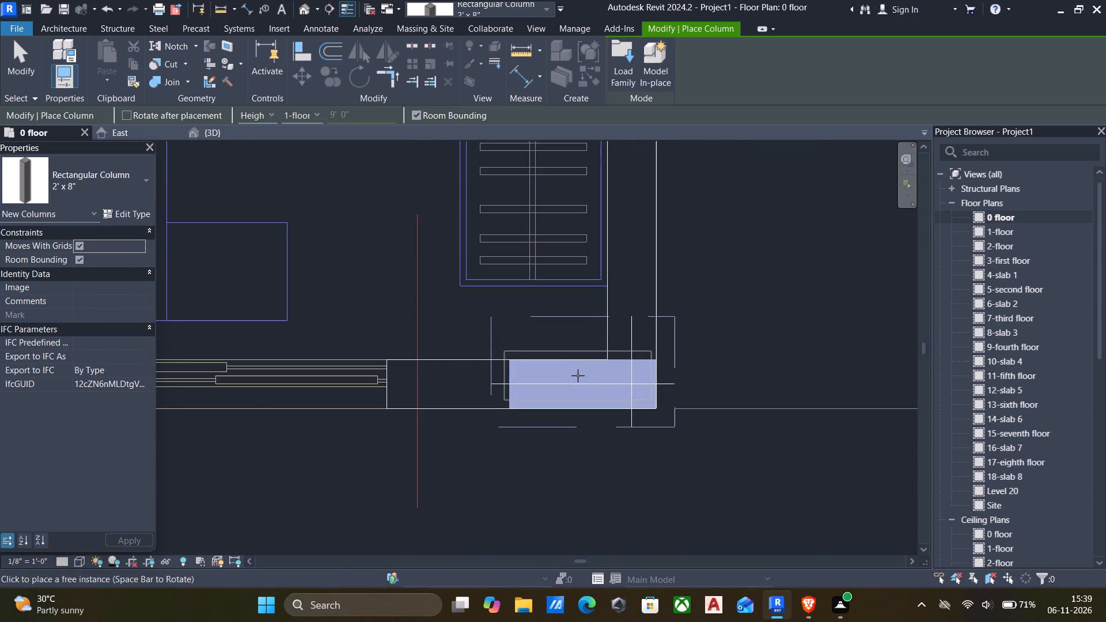
click(578, 376)
Align the 2' x 8" column at flat 3's master bedroom corner to the lower side and outer end of its lavender mark.
scroll(577, 378, down, 10)
middle_drag(580, 390, 681, 419)
scroll(559, 403, down, 4)
middle_drag(559, 403, 599, 408)
key(Escape)
key(a)
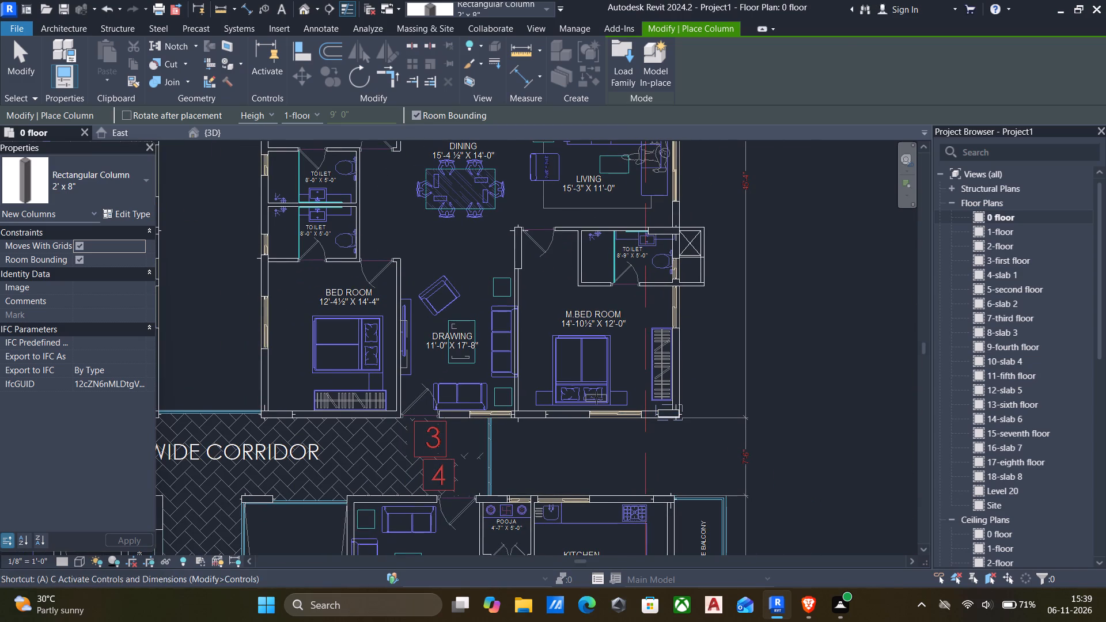
key(l)
scroll(620, 411, up, 4)
scroll(701, 422, up, 10)
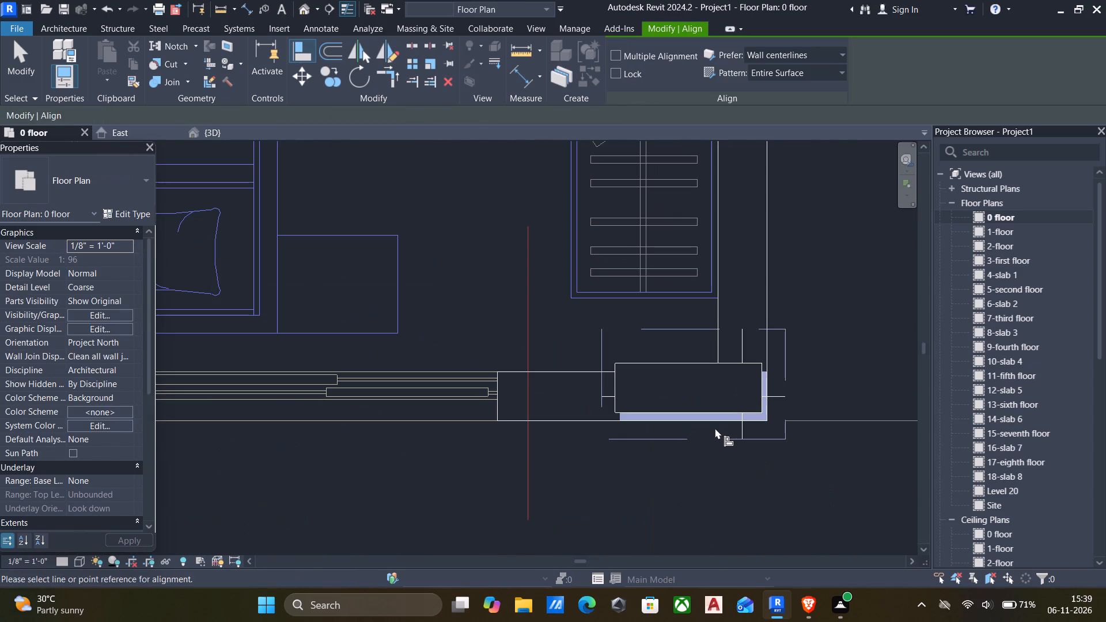
click(713, 423)
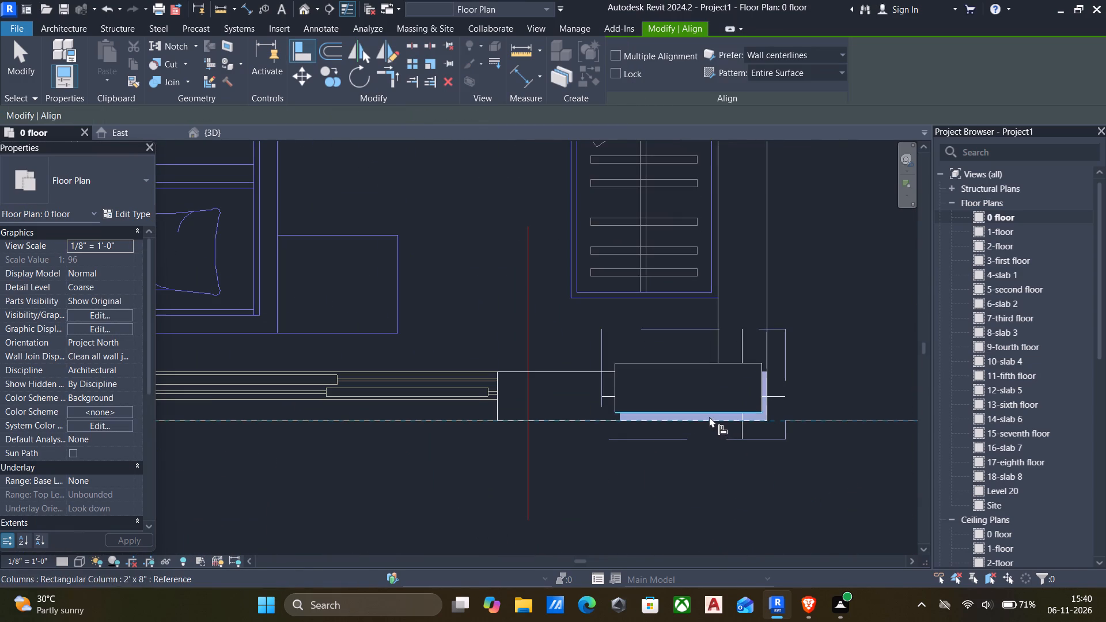
click(709, 416)
scroll(762, 415, up, 9)
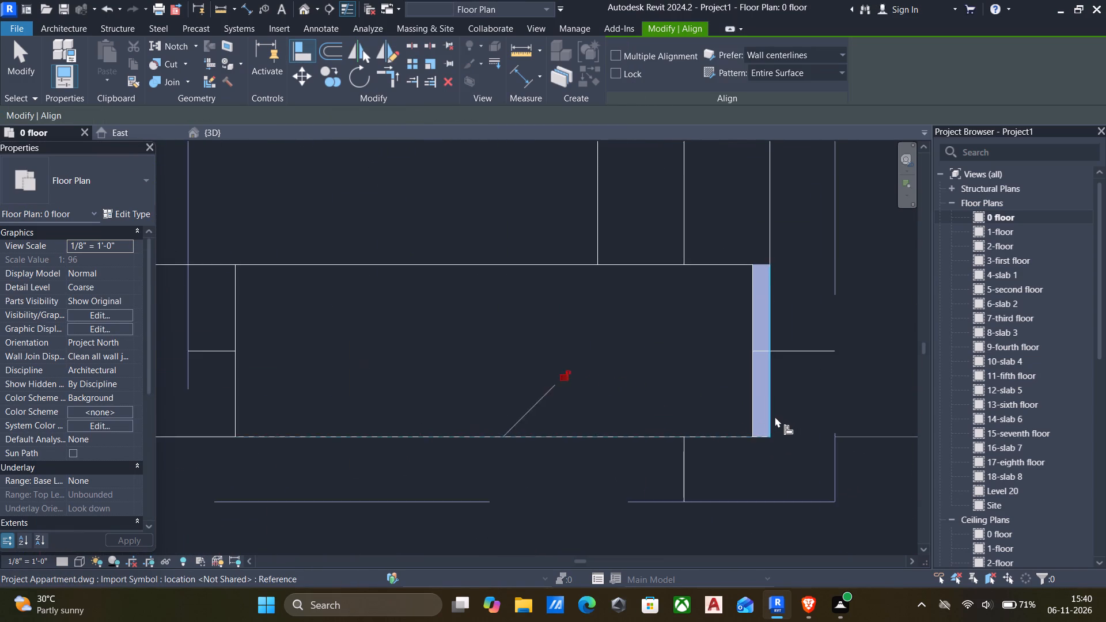
scroll(775, 416, down, 1)
scroll(775, 418, up, 5)
click(768, 419)
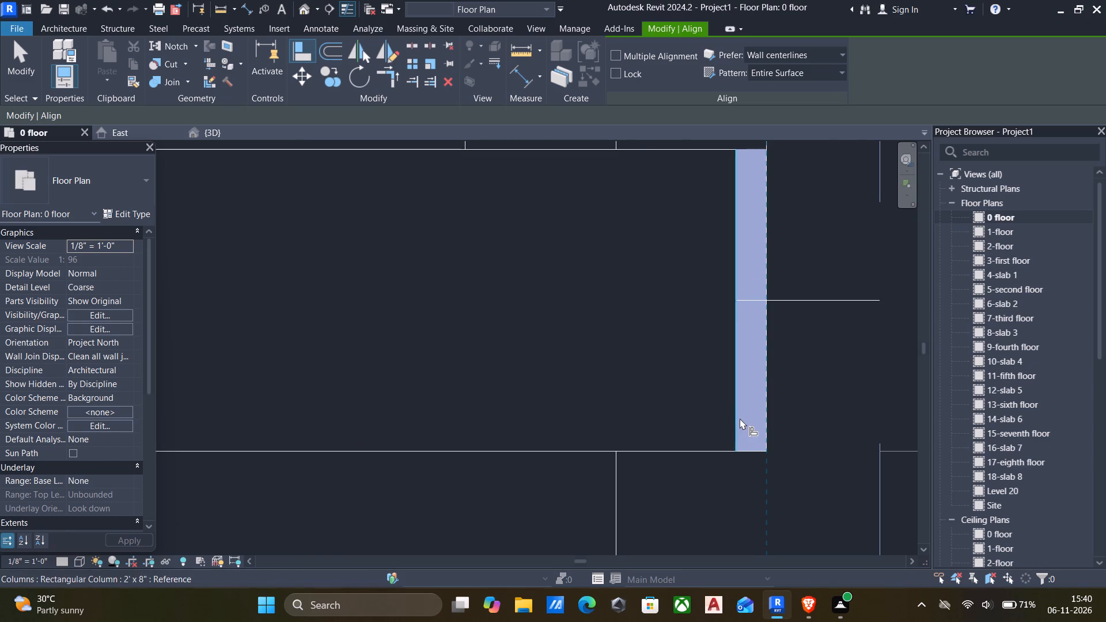
click(740, 418)
Leave the Align command and examine flat 3 and the neighbouring flat for marks and columns that still need attention.
scroll(739, 422, down, 12)
scroll(688, 420, down, 5)
scroll(626, 411, down, 4)
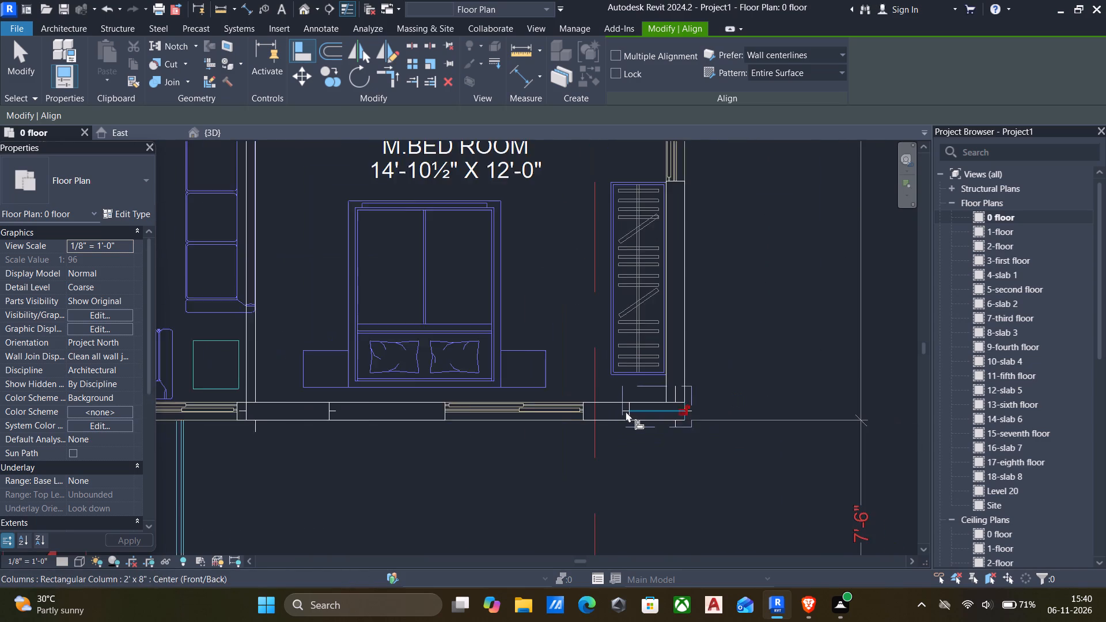
scroll(622, 409, down, 5)
middle_drag(621, 411, 687, 430)
scroll(622, 409, down, 3)
middle_drag(622, 410, 677, 424)
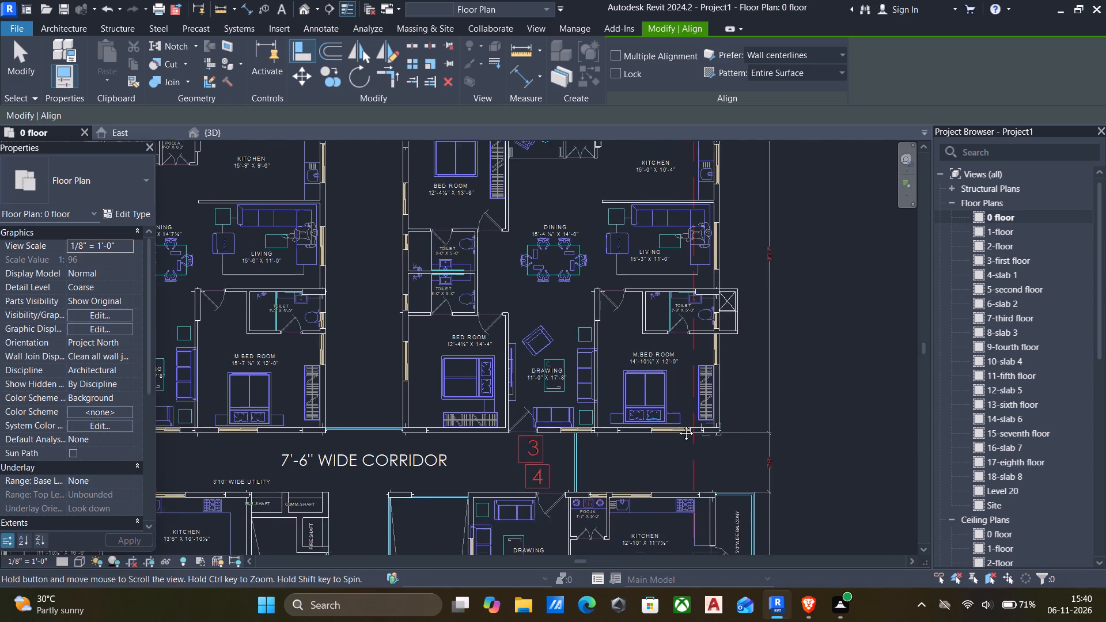
middle_drag(677, 424, 683, 427)
scroll(642, 411, down, 4)
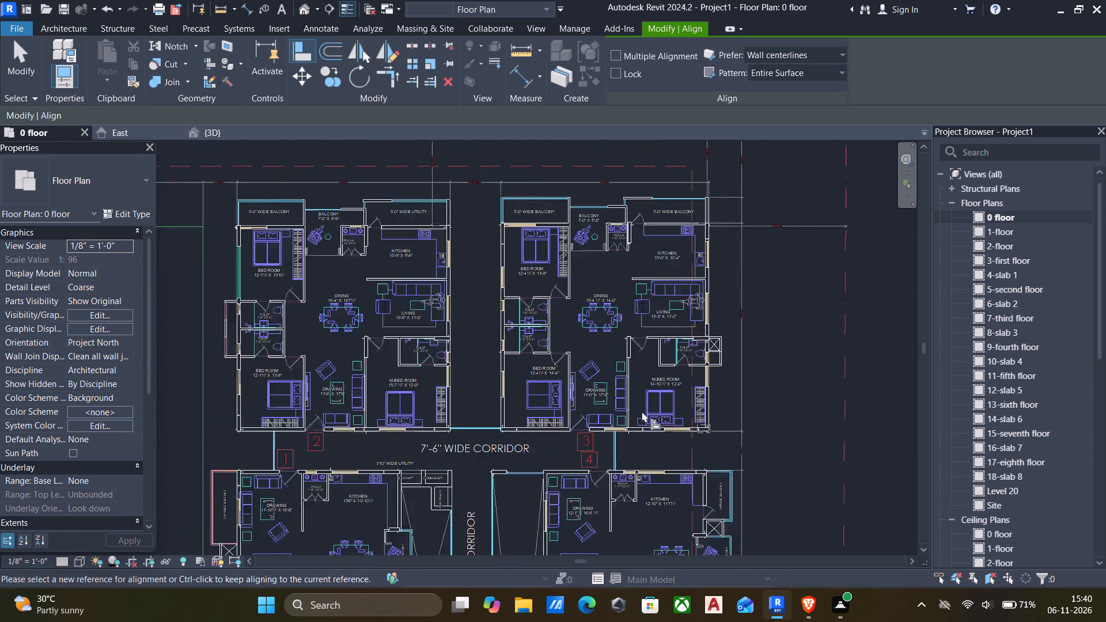
scroll(626, 408, down, 5)
middle_drag(627, 408, 679, 414)
scroll(680, 415, up, 6)
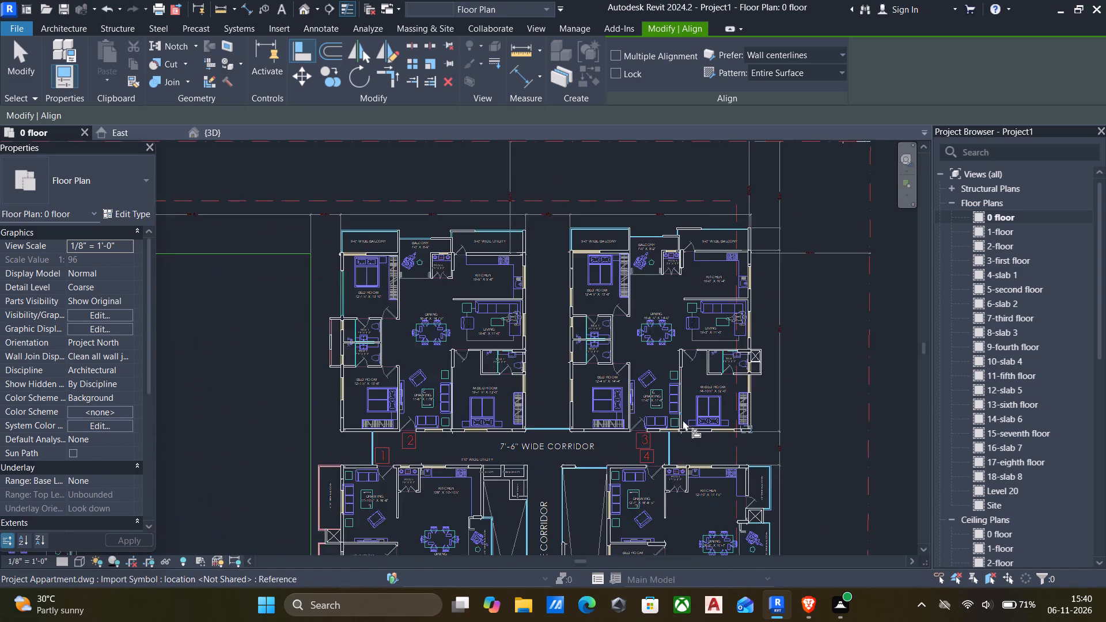
scroll(685, 422, up, 5)
key(Escape)
scroll(502, 426, up, 3)
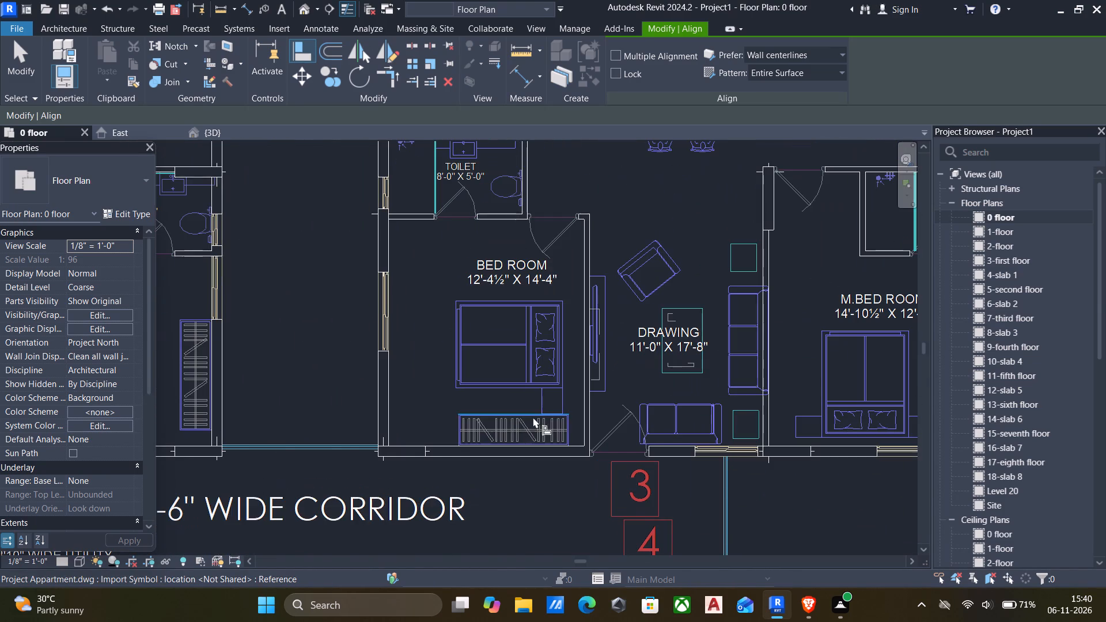
key(Escape)
scroll(613, 421, down, 6)
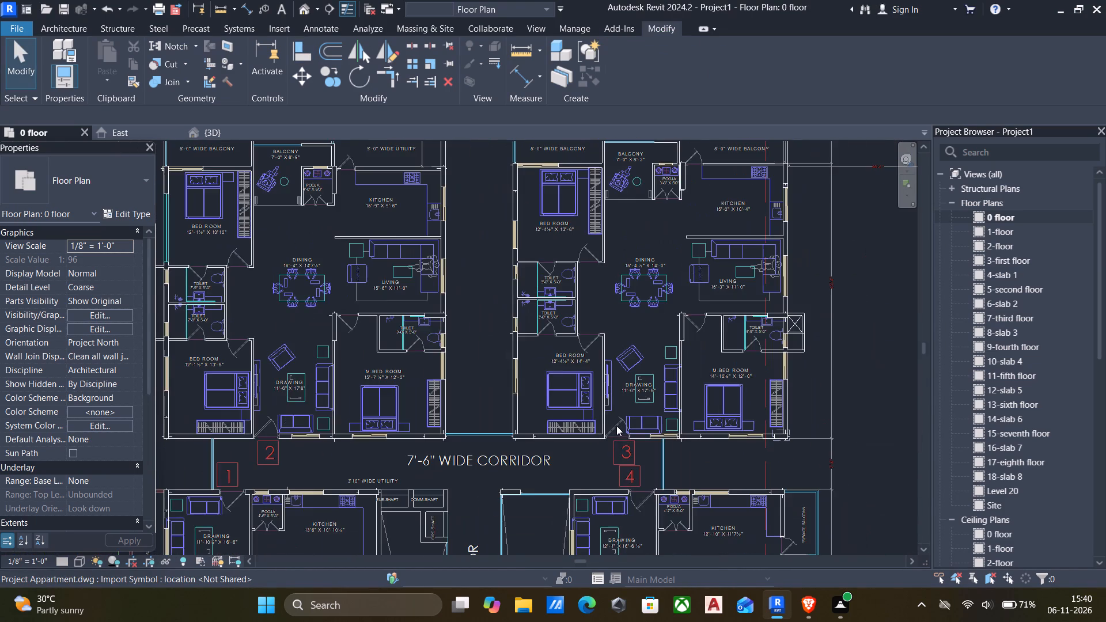
scroll(622, 433, down, 3)
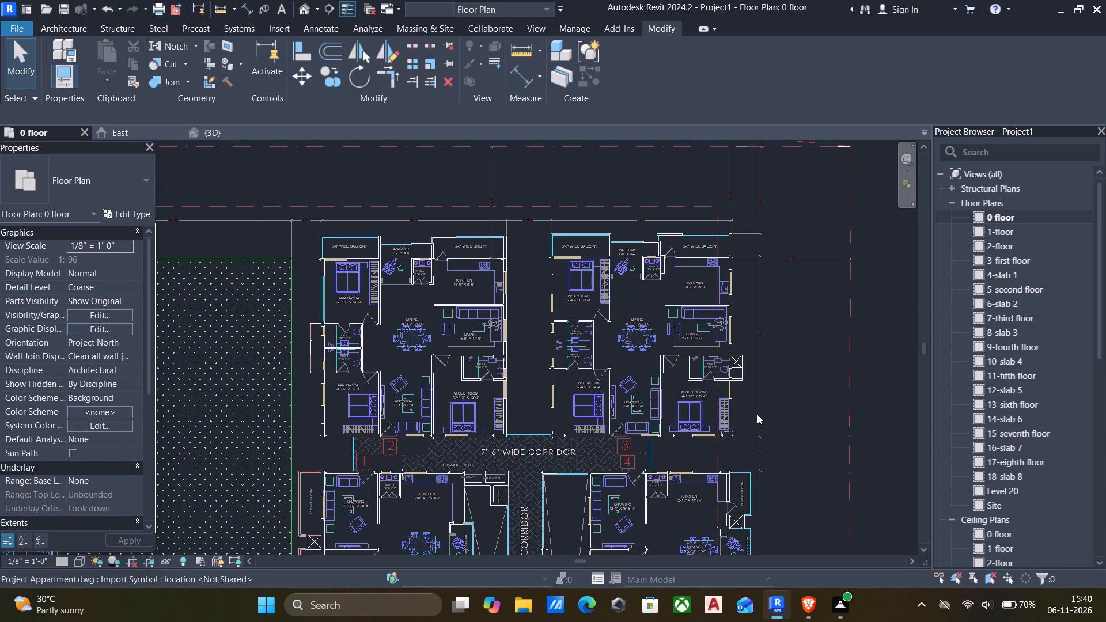
scroll(757, 414, up, 4)
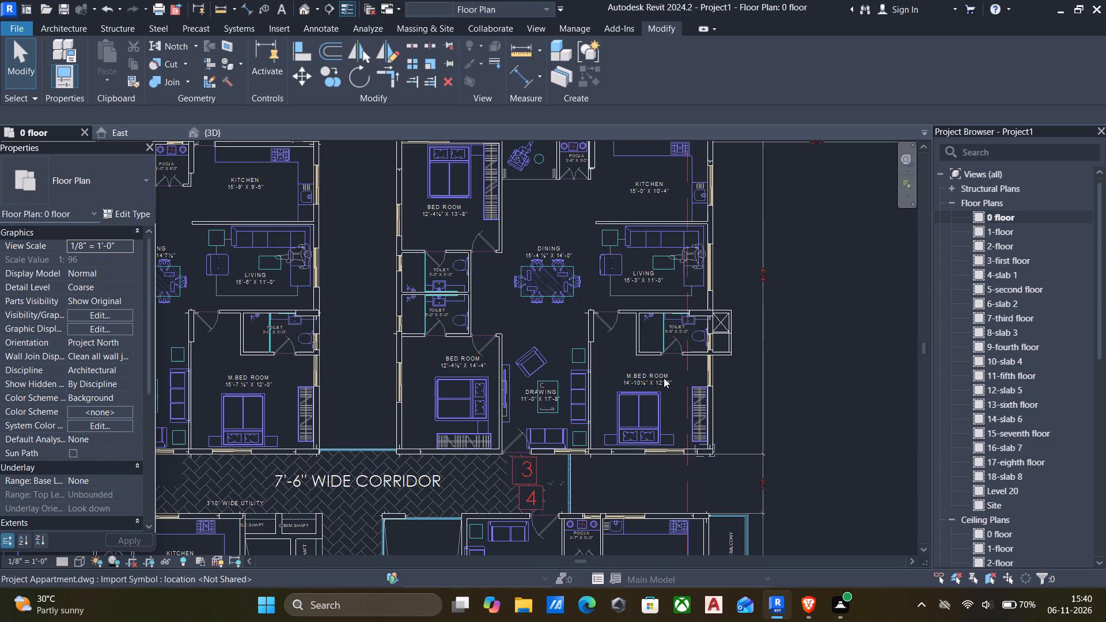
scroll(510, 339, down, 5)
middle_drag(511, 339, 511, 358)
scroll(461, 326, up, 8)
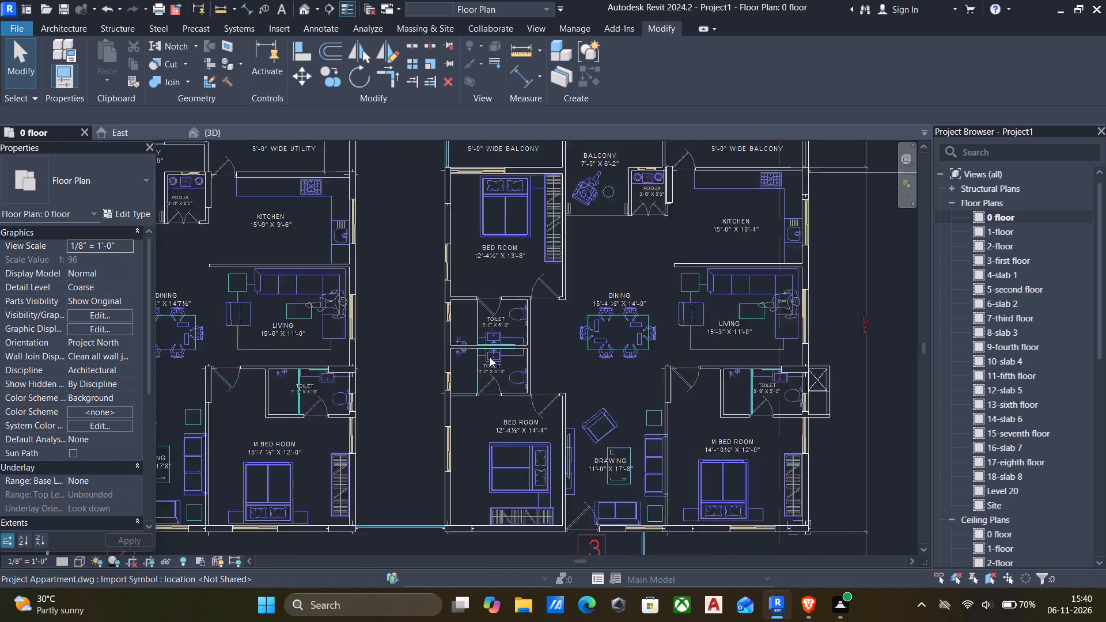
scroll(490, 357, up, 6)
scroll(490, 350, down, 12)
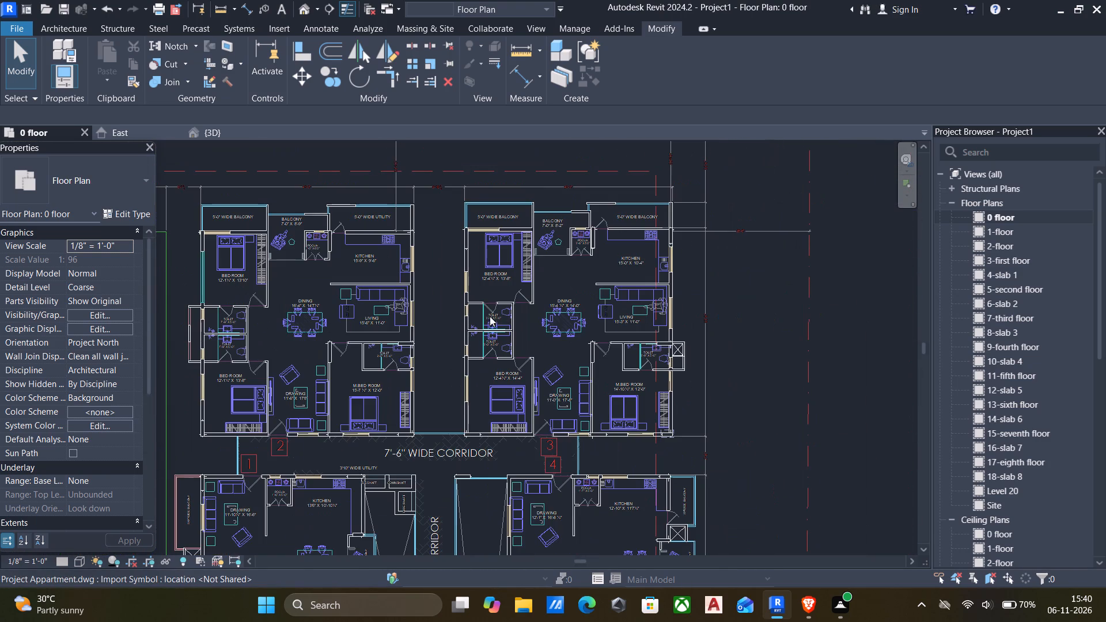
scroll(615, 201, up, 5)
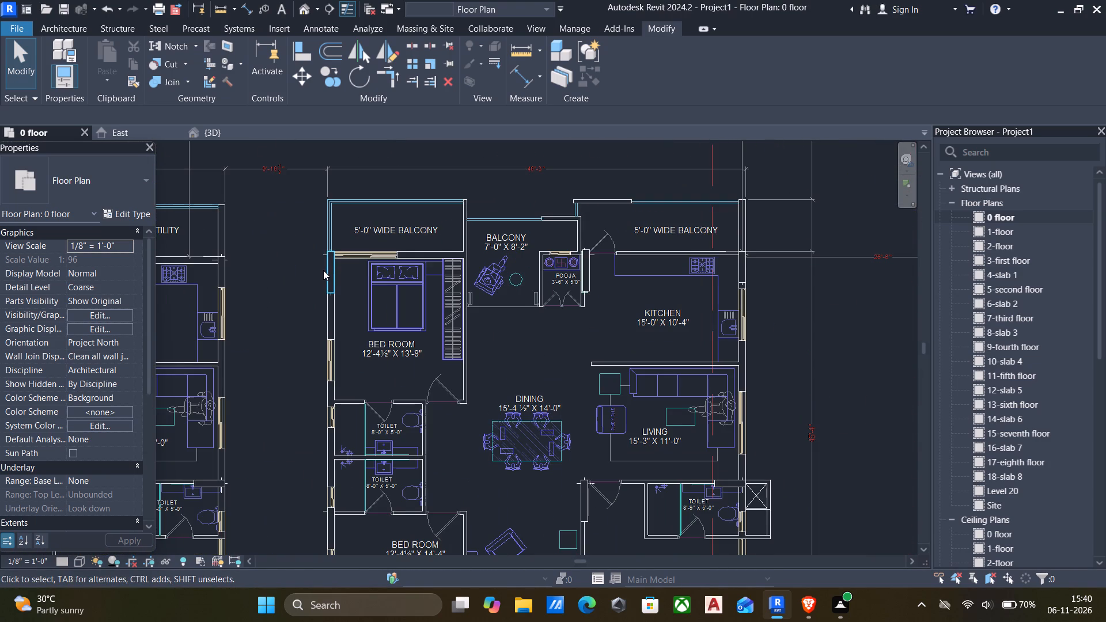
scroll(336, 292, down, 5)
middle_drag(344, 294, 475, 280)
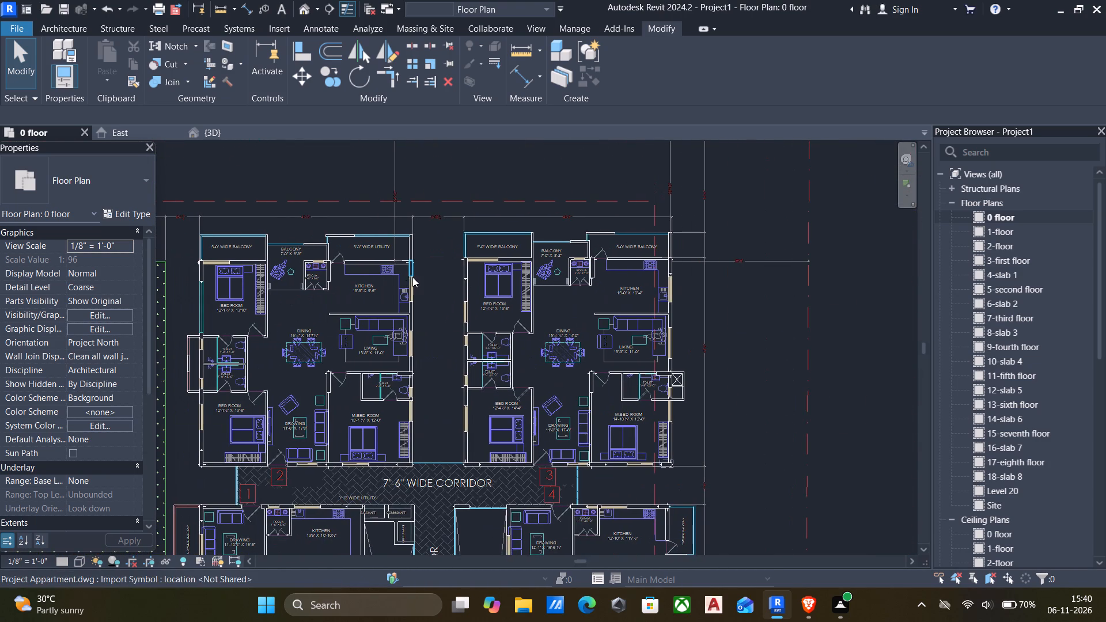
scroll(414, 278, up, 1)
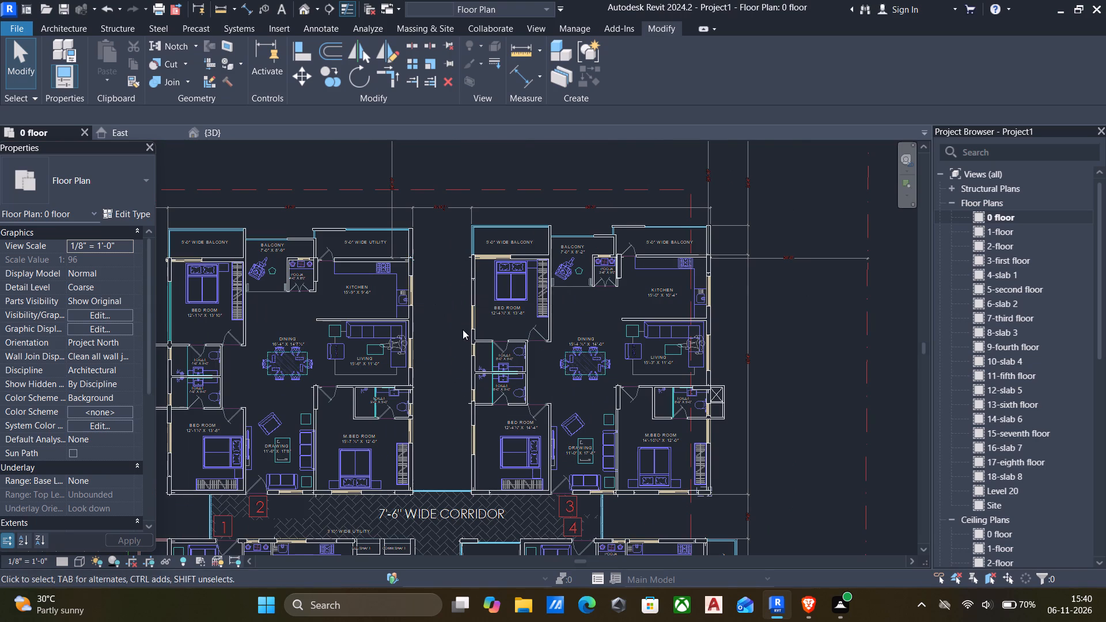
scroll(477, 343, up, 5)
scroll(457, 363, down, 5)
middle_drag(468, 365, 457, 349)
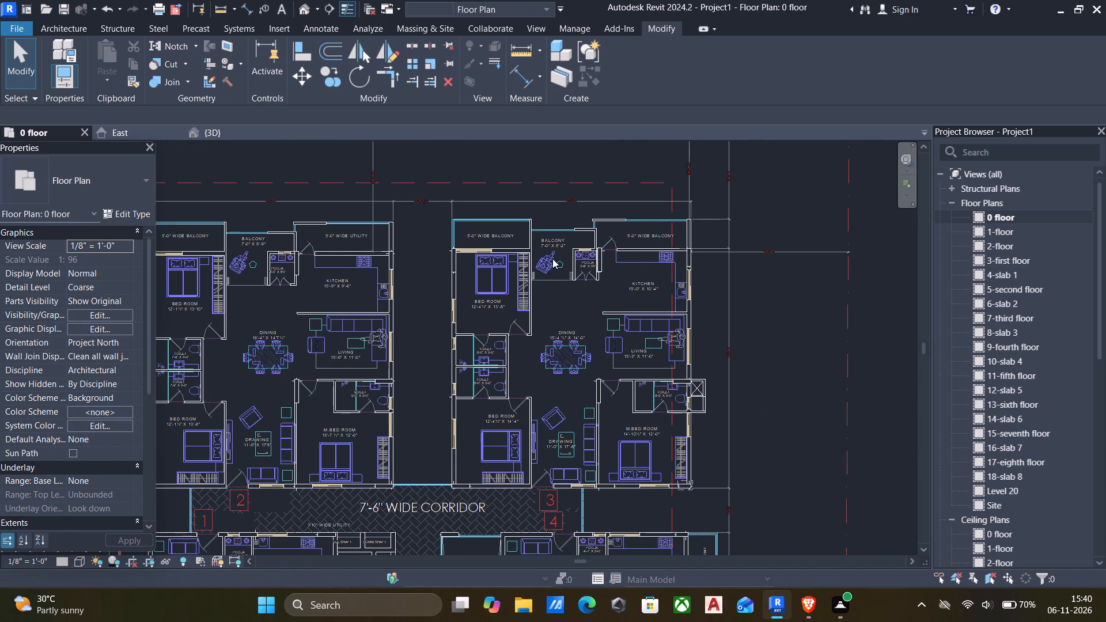
Align the 8" x 4' column beside flat 3's pooja room to the lower end and pooja-side edge of its teal mark.
scroll(601, 276, up, 13)
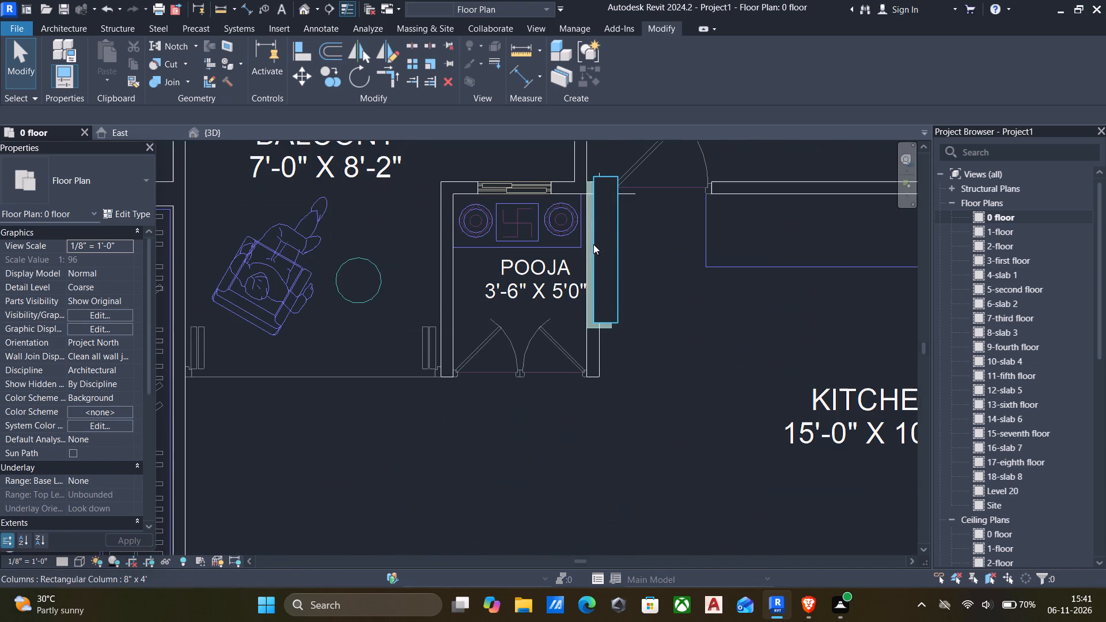
scroll(585, 265, up, 5)
text(al)
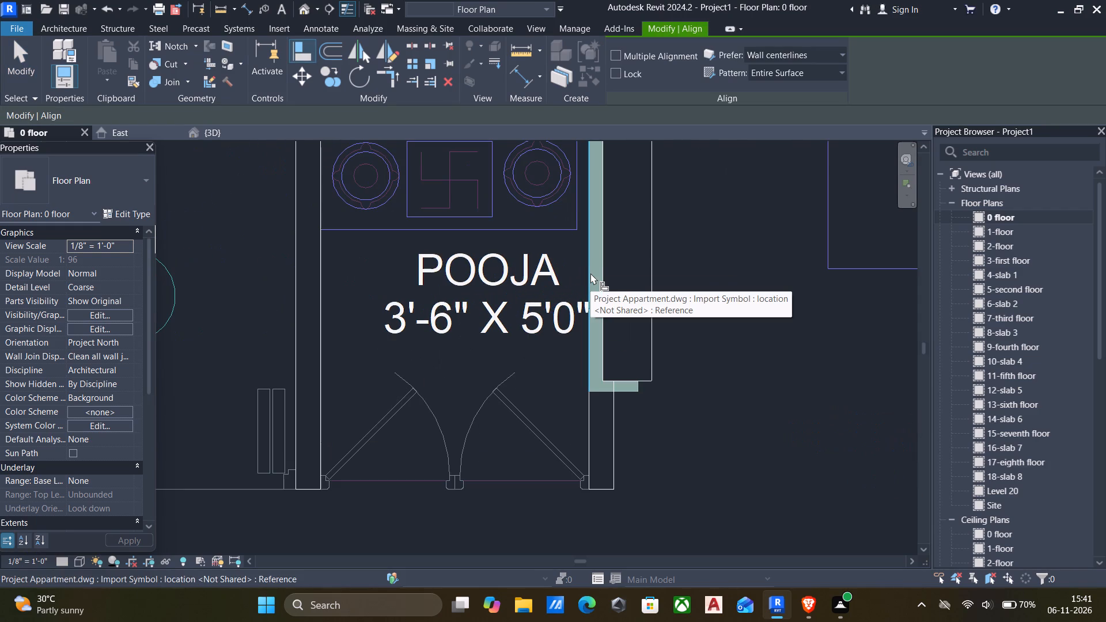
scroll(590, 274, up, 3)
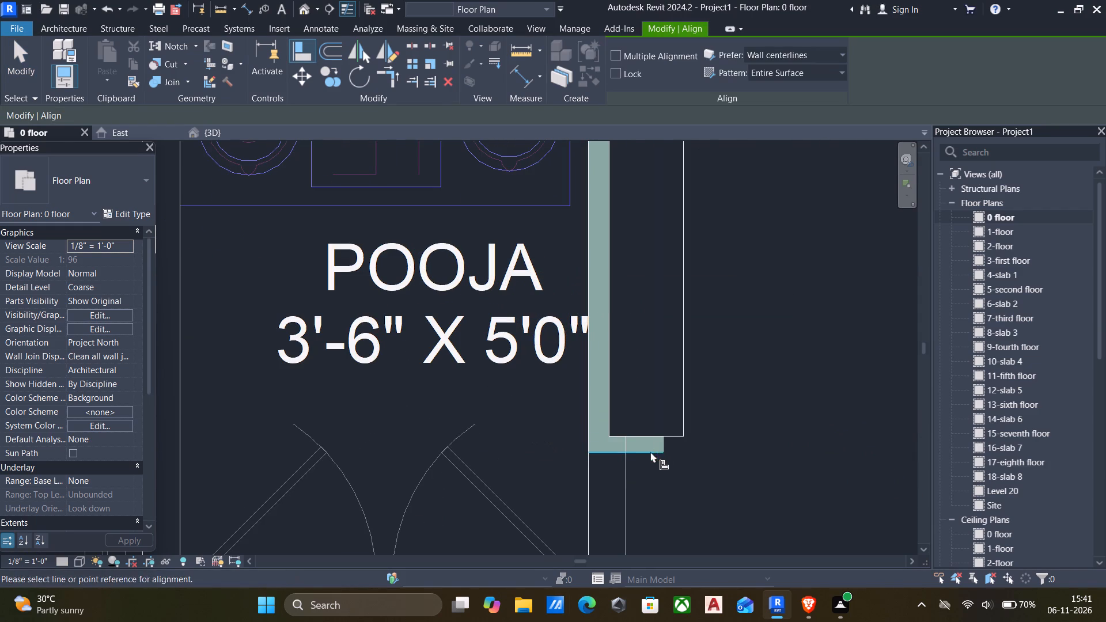
click(612, 451)
click(667, 435)
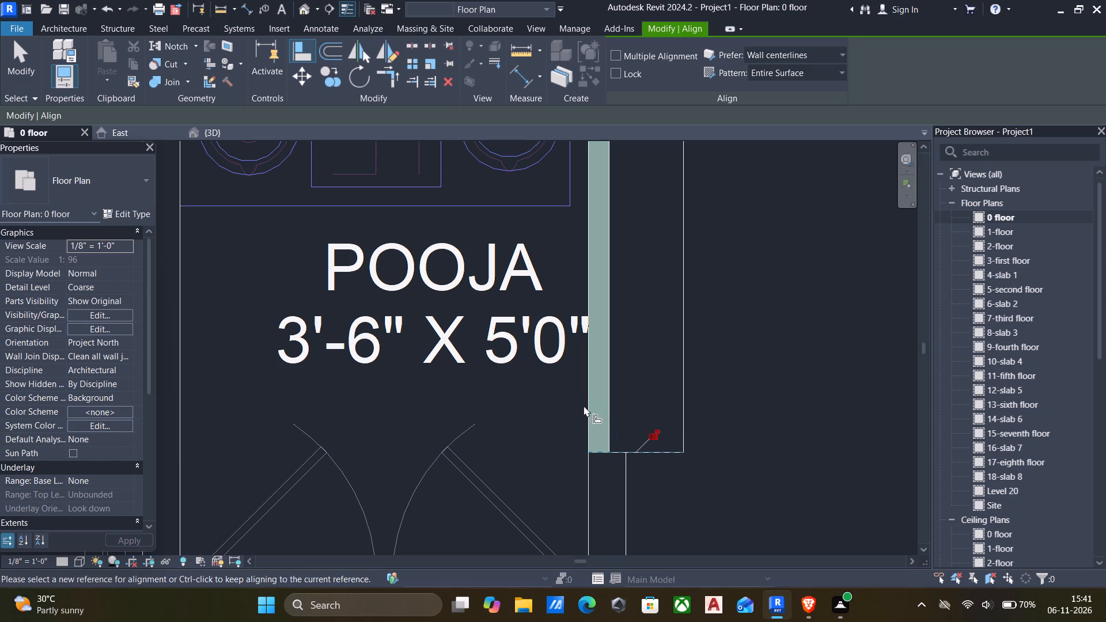
click(588, 407)
click(610, 411)
scroll(603, 411, down, 7)
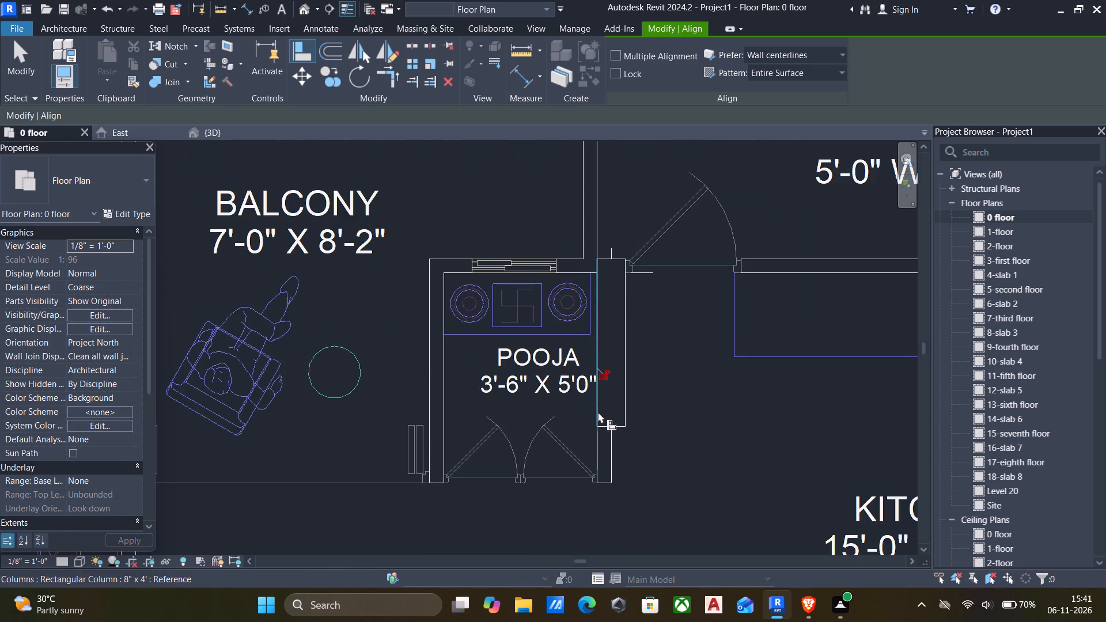
Examine flats 2, 3 and 4 and the corridors between them for marks or columns still needing attention.
scroll(551, 393, down, 9)
middle_drag(514, 411, 506, 365)
middle_drag(499, 365, 468, 340)
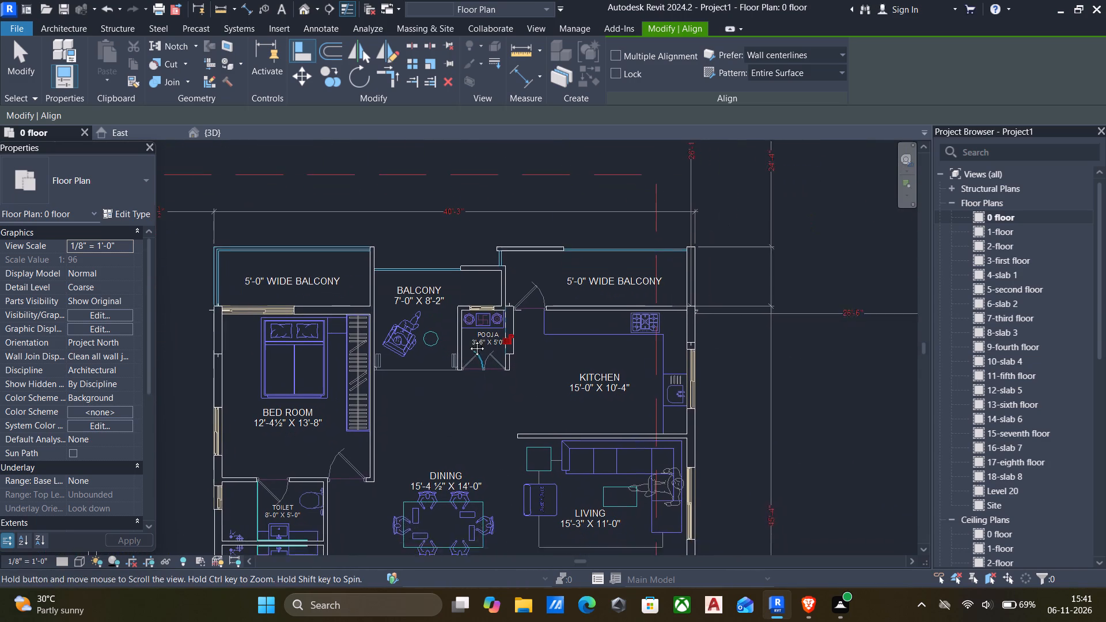
middle_drag(468, 340, 467, 336)
middle_drag(597, 347, 585, 279)
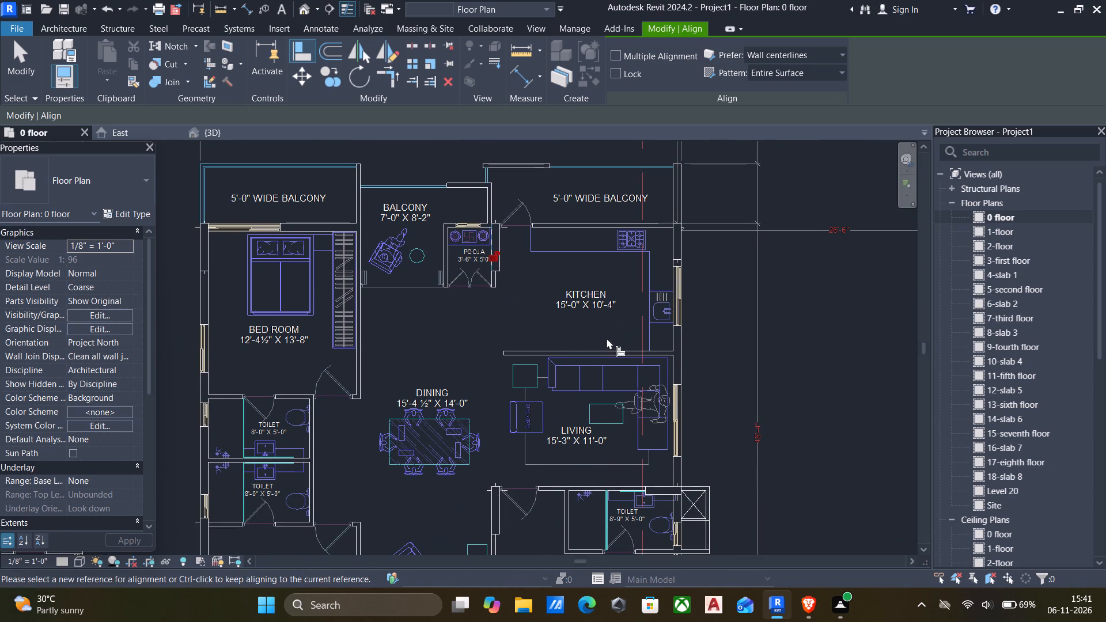
scroll(609, 345, down, 5)
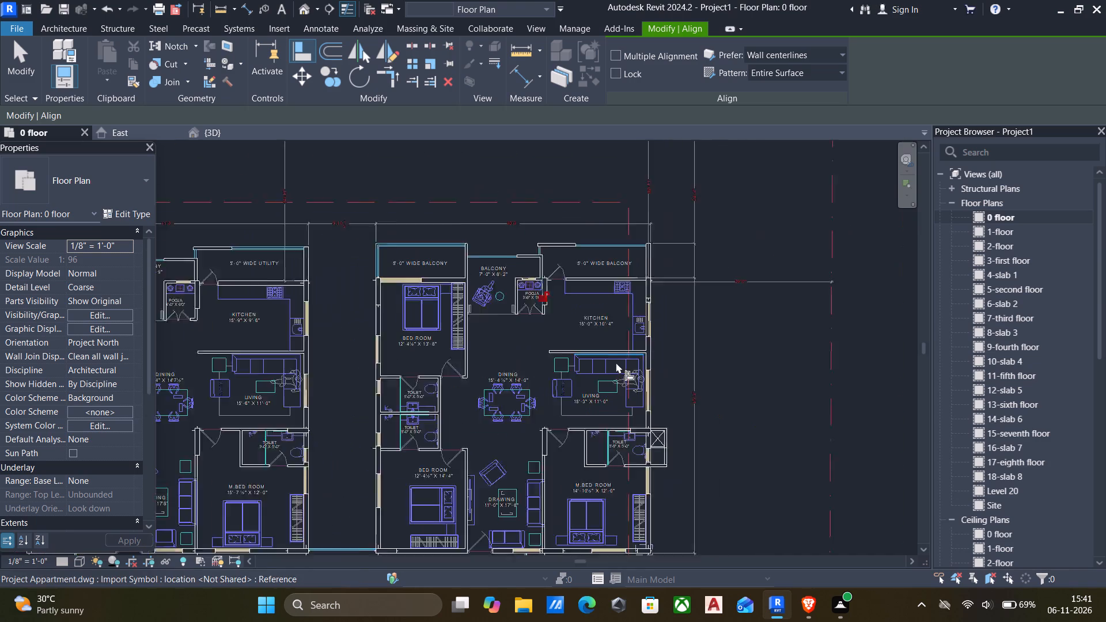
middle_drag(608, 362, 604, 341)
middle_drag(445, 378, 510, 378)
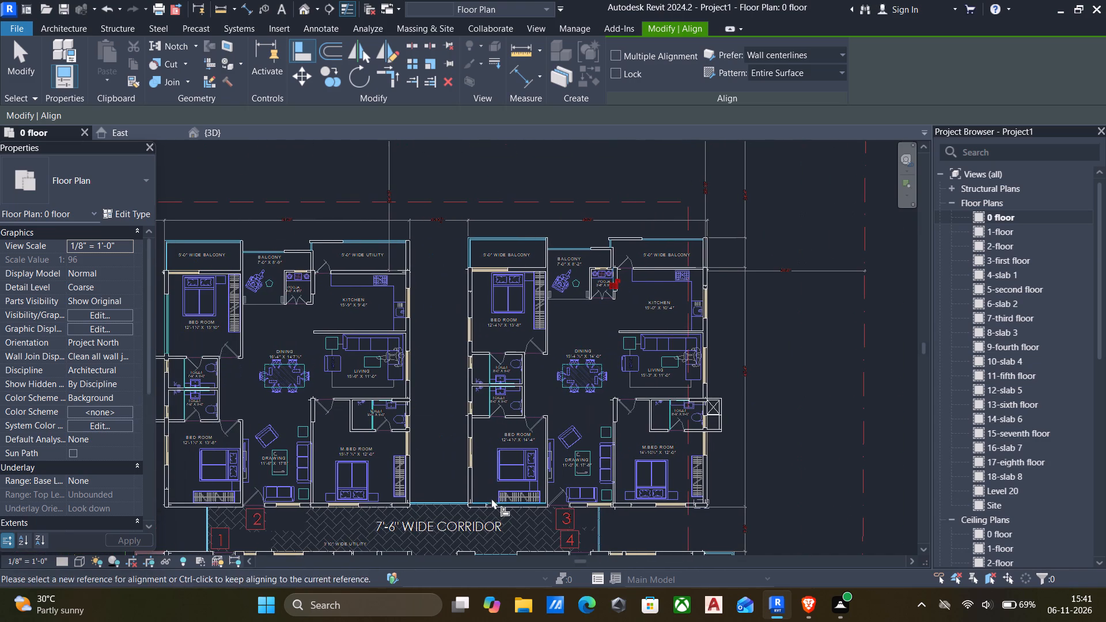
scroll(387, 236, up, 6)
scroll(391, 280, down, 6)
middle_drag(442, 298, 529, 286)
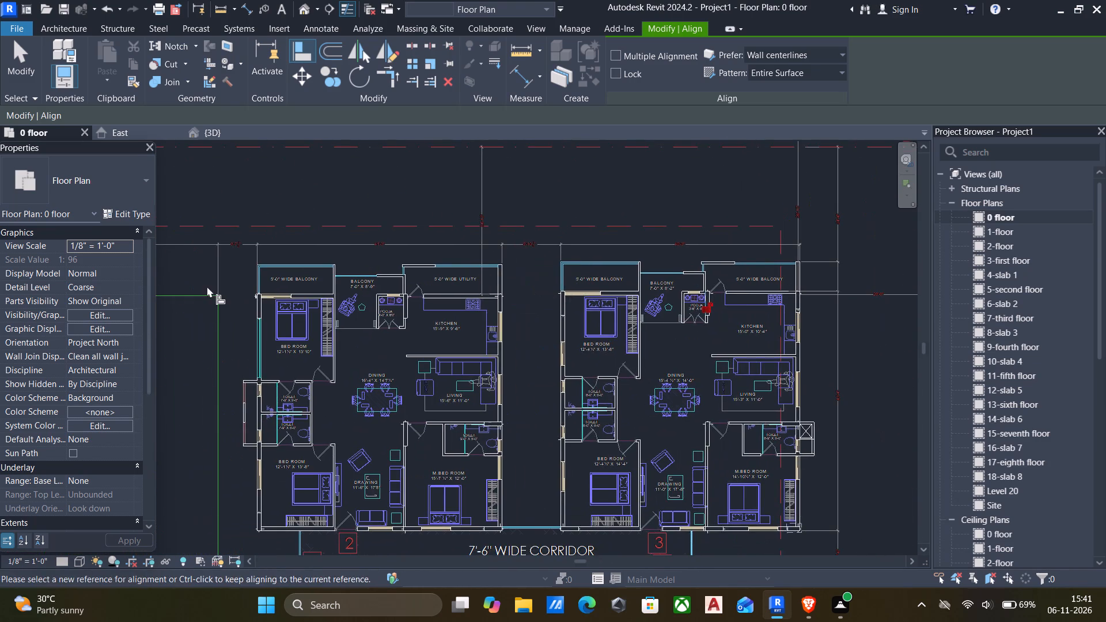
scroll(252, 286, up, 5)
scroll(253, 336, down, 2)
scroll(301, 344, down, 1)
middle_drag(286, 403, 330, 337)
middle_drag(344, 366, 344, 330)
middle_drag(328, 360, 286, 281)
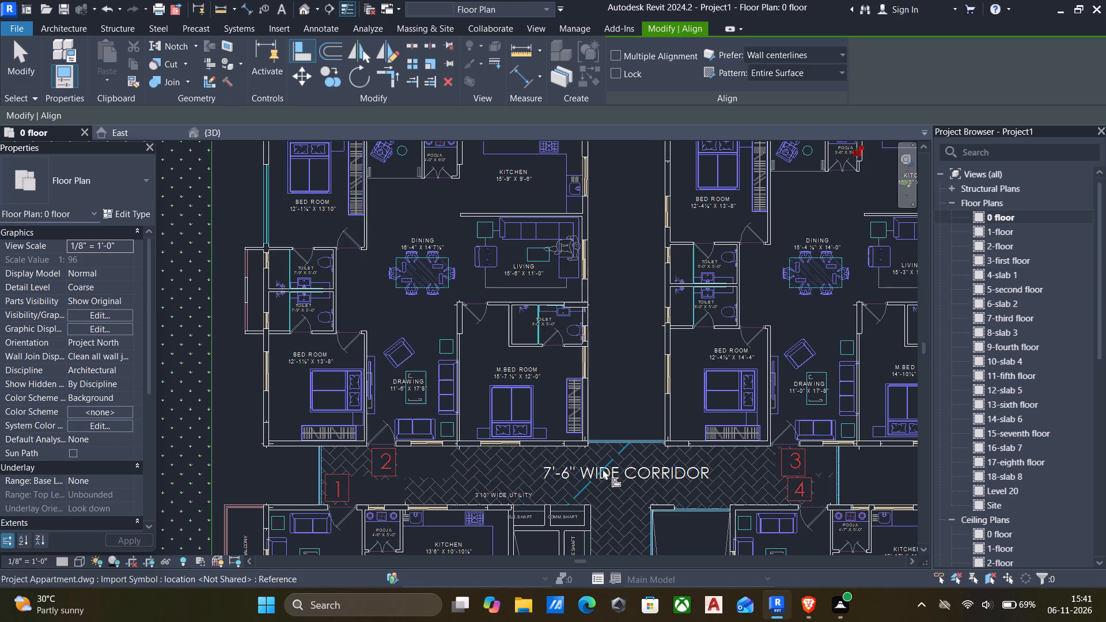
middle_drag(603, 469, 557, 441)
middle_drag(599, 472, 535, 391)
middle_drag(644, 399, 584, 373)
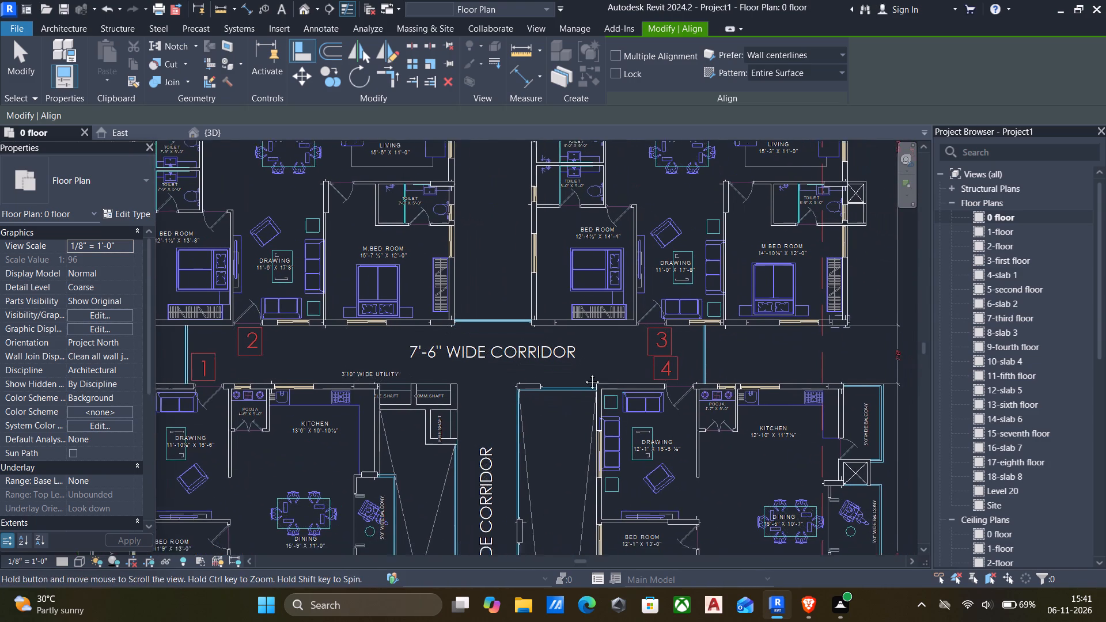
middle_drag(584, 373, 581, 373)
scroll(597, 416, up, 1)
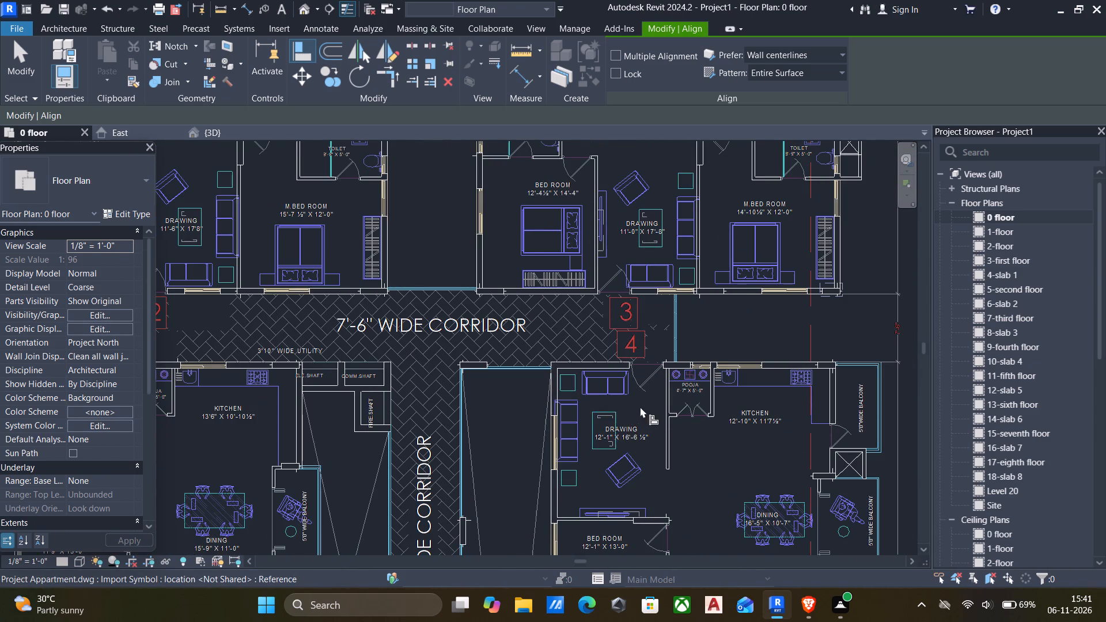
scroll(668, 415, down, 5)
middle_drag(659, 419, 622, 408)
scroll(622, 408, down, 1)
middle_click(618, 424)
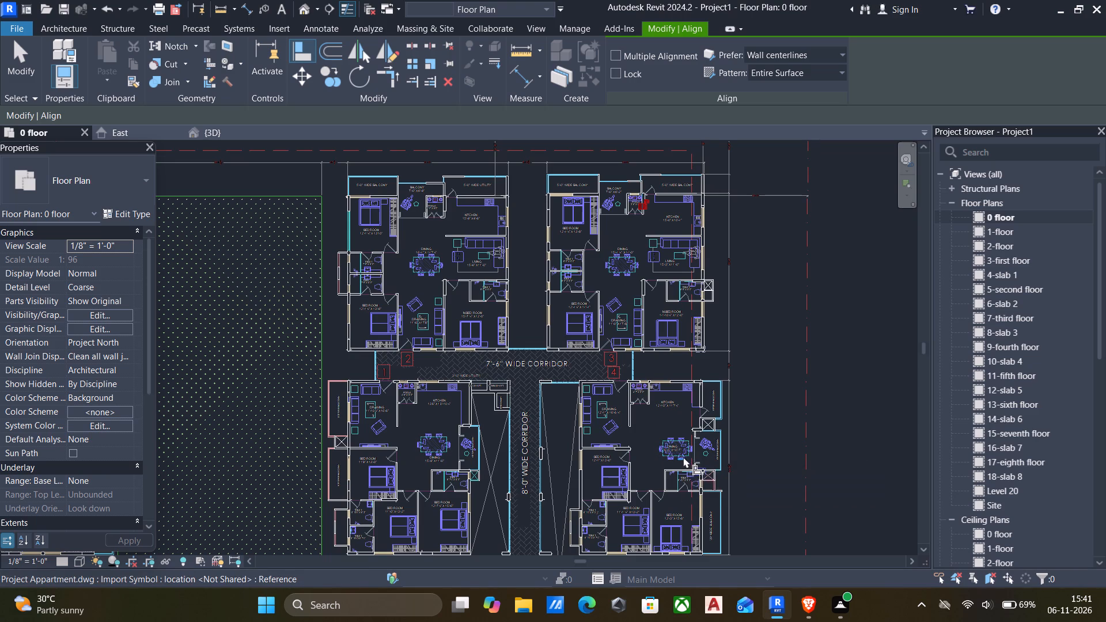
middle_drag(698, 479, 658, 442)
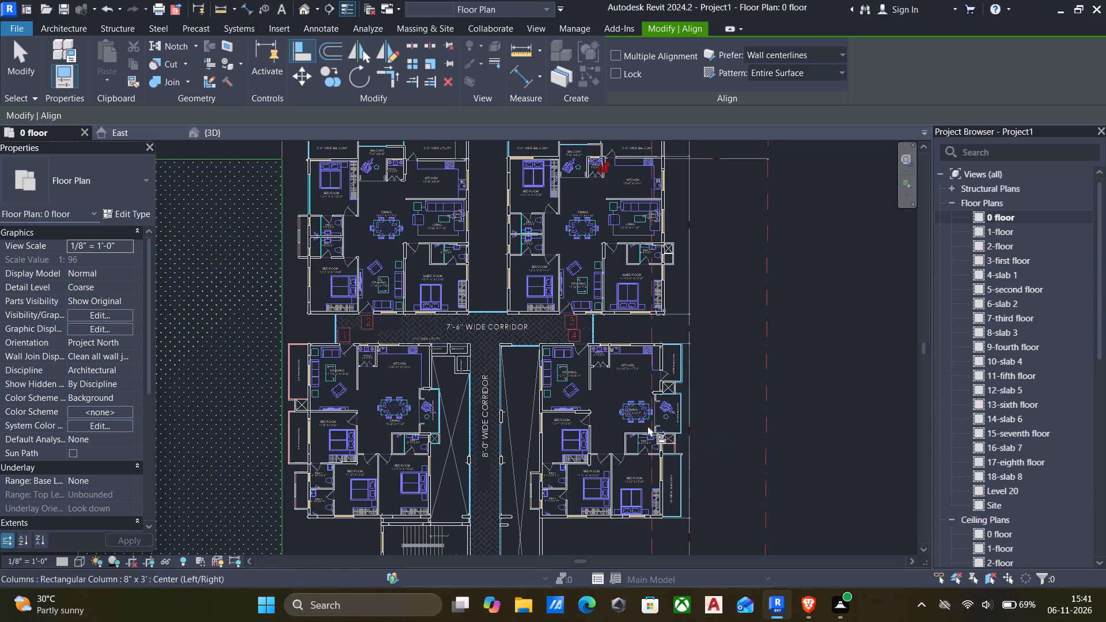
Leave the Align command and examine the flats beyond flat 4 and the overall plan for missing or misaligned columns.
key(Escape)
scroll(664, 490, down, 2)
middle_drag(662, 496, 649, 471)
scroll(630, 494, up, 1)
scroll(631, 495, down, 1)
middle_drag(631, 495, 630, 409)
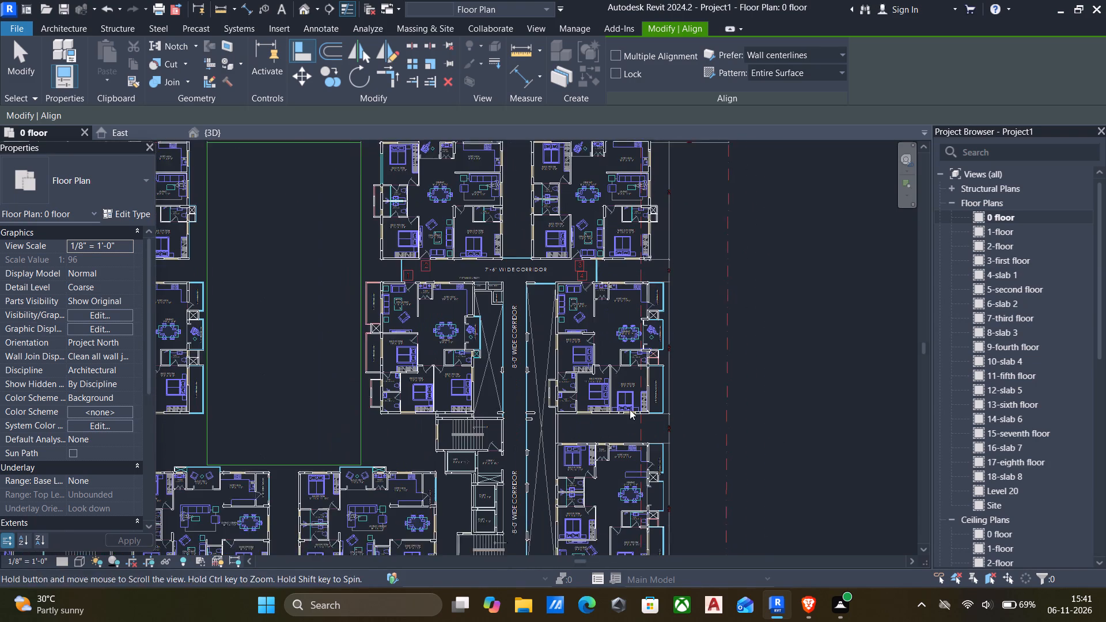
middle_drag(624, 467, 624, 456)
key(Escape)
scroll(606, 435, up, 6)
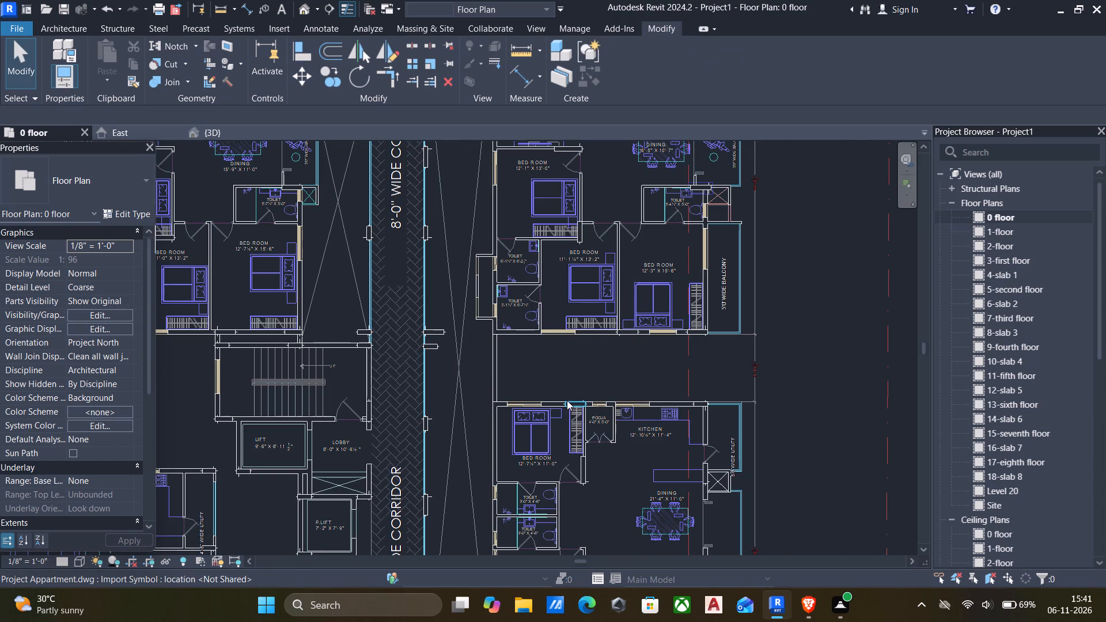
scroll(569, 404, up, 4)
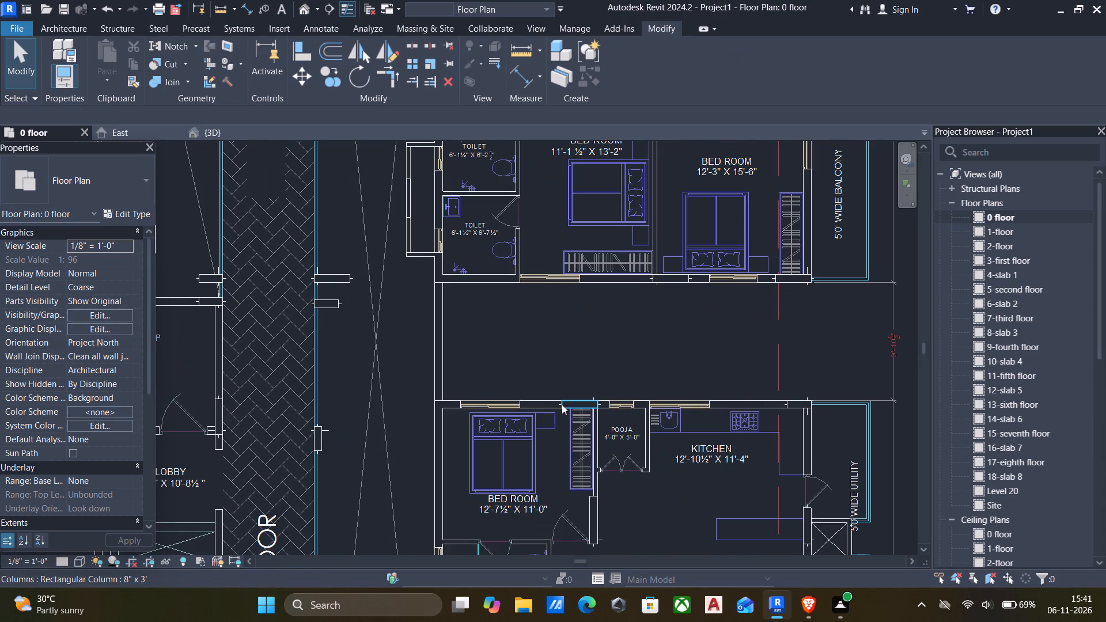
scroll(562, 404, down, 4)
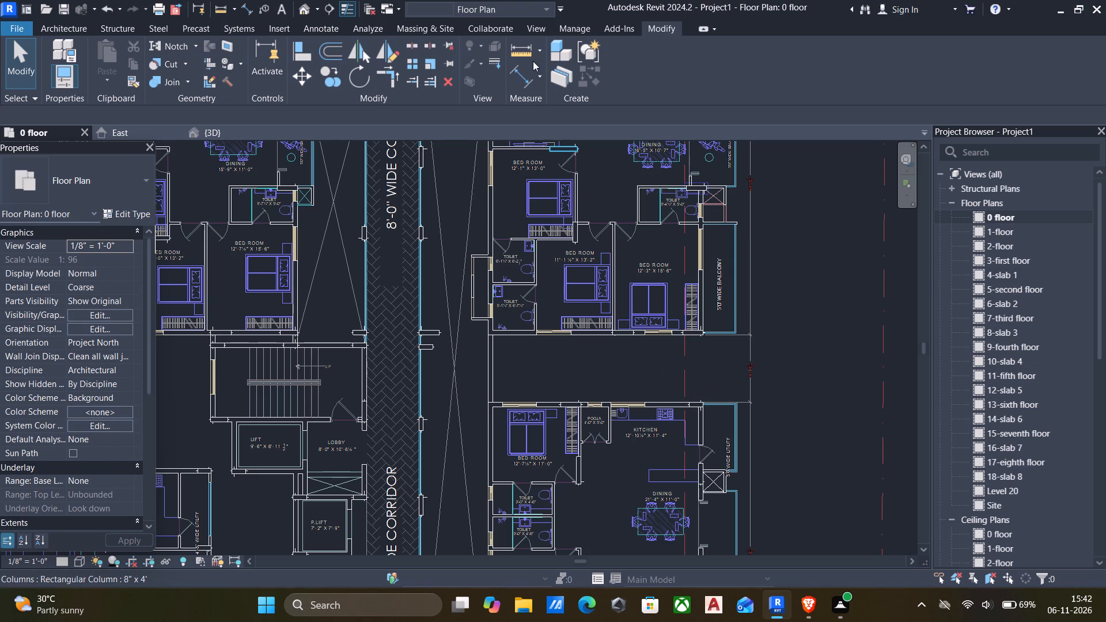
scroll(690, 181, down, 7)
scroll(716, 249, down, 5)
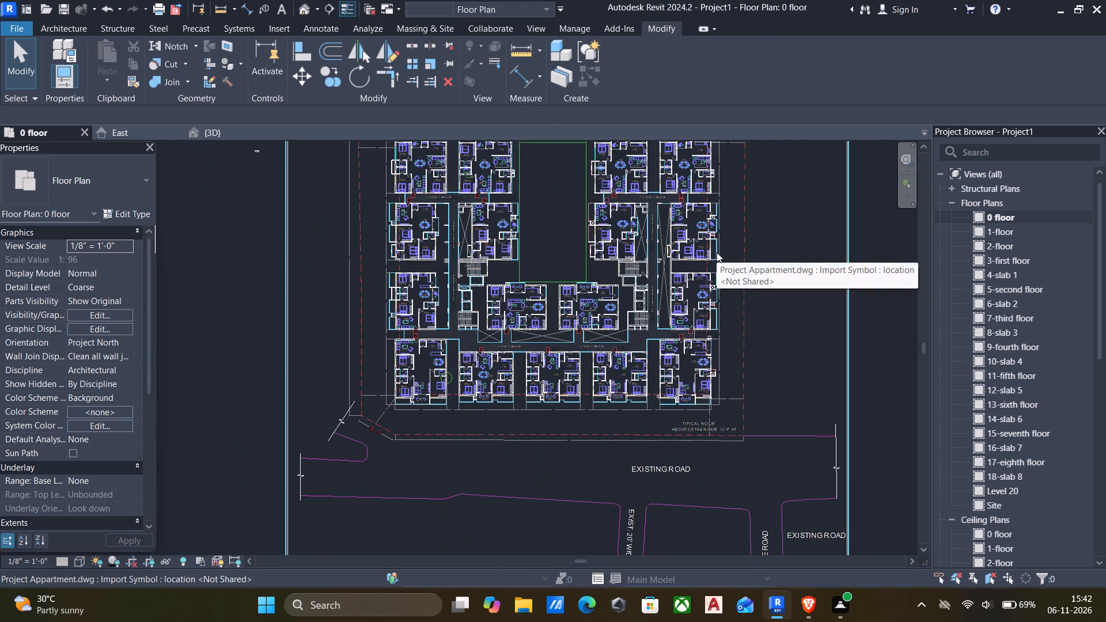
Delete the small stray element lying outside the left border of the typical floor plan.
scroll(709, 253, down, 5)
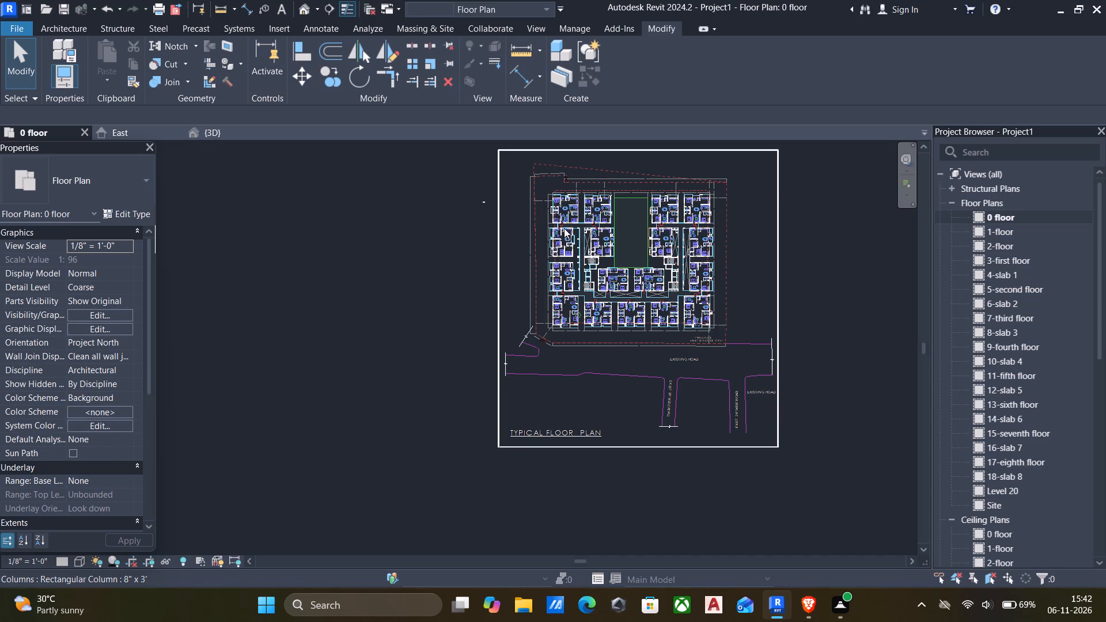
scroll(467, 188, up, 3)
drag(471, 188, 508, 229)
key(Delete)
scroll(554, 246, down, 4)
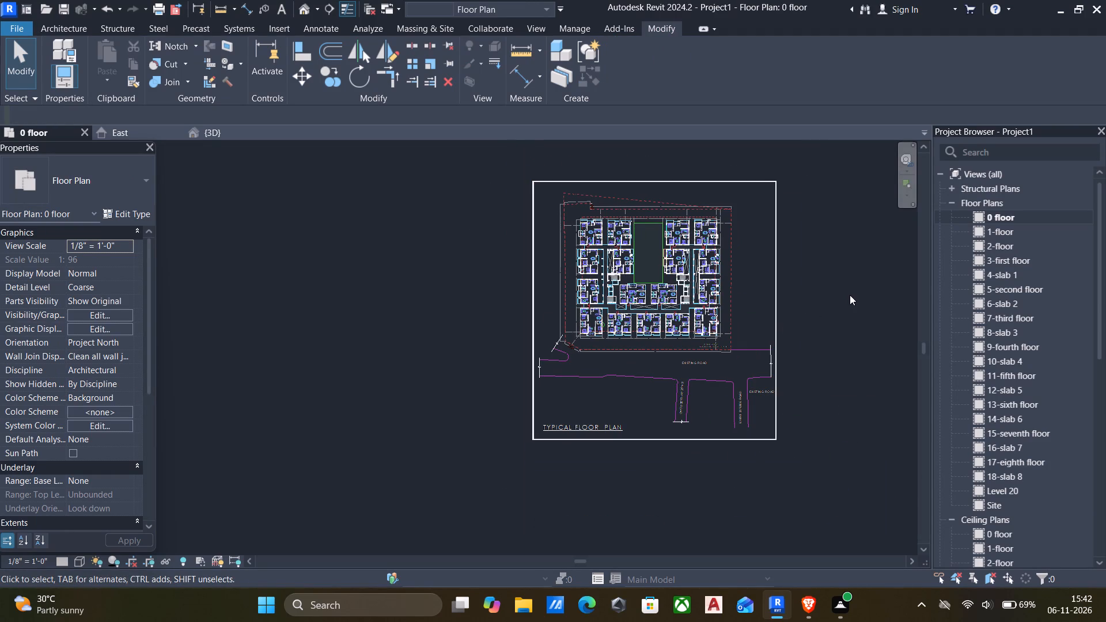
Examine the empty area around the typical floor plan's border for other stray elements.
scroll(824, 325, up, 1)
scroll(825, 322, down, 1)
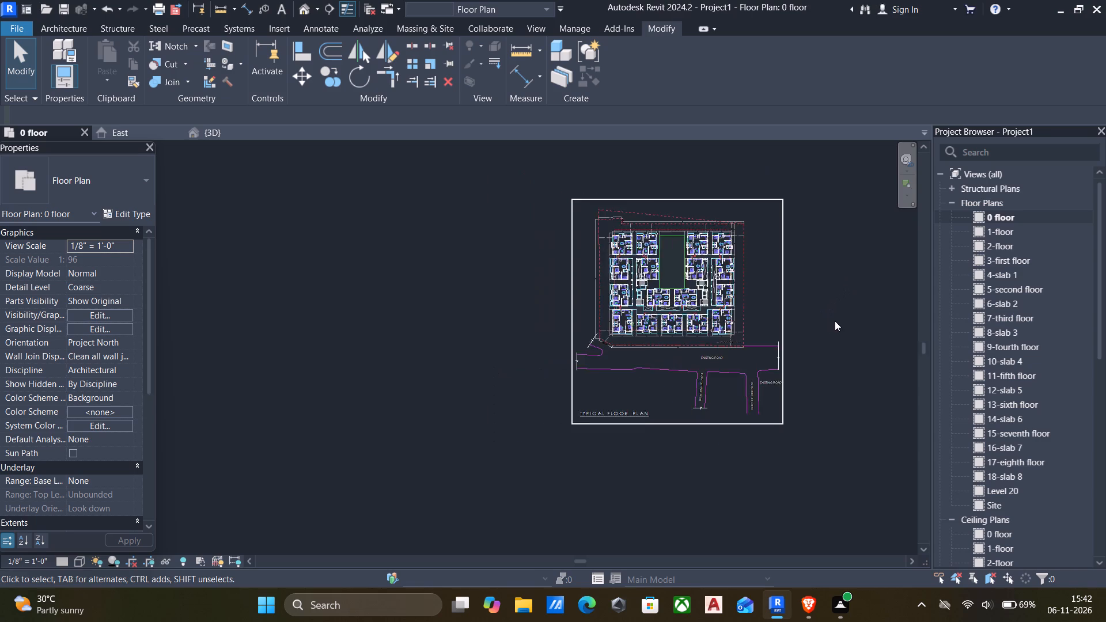
scroll(835, 321, down, 2)
middle_drag(827, 320, 804, 327)
scroll(151, 317, up, 5)
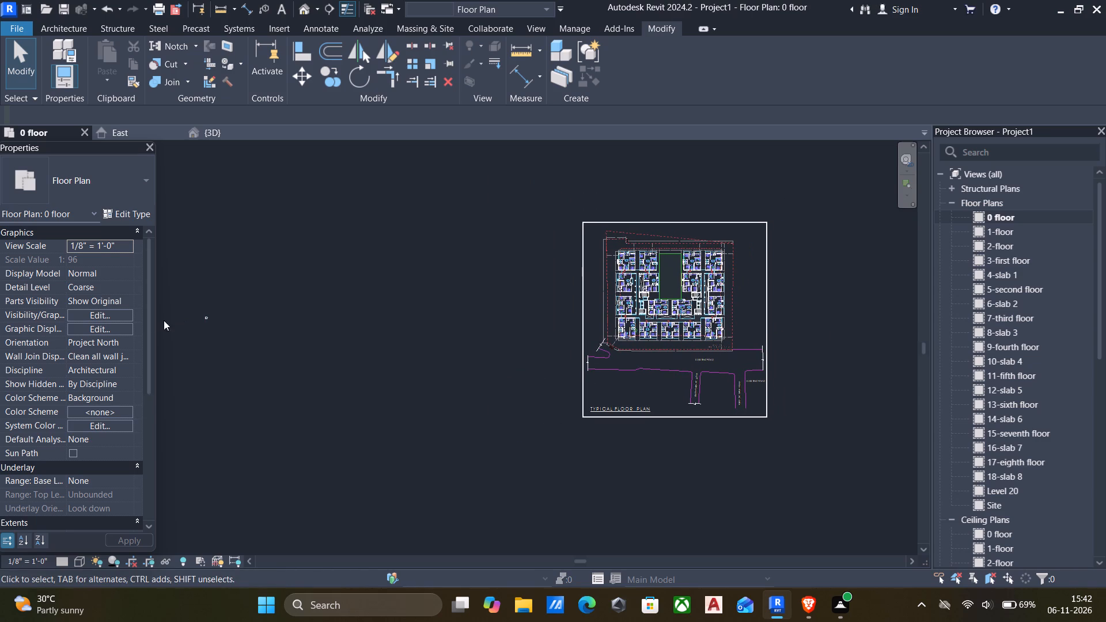
scroll(441, 328, down, 5)
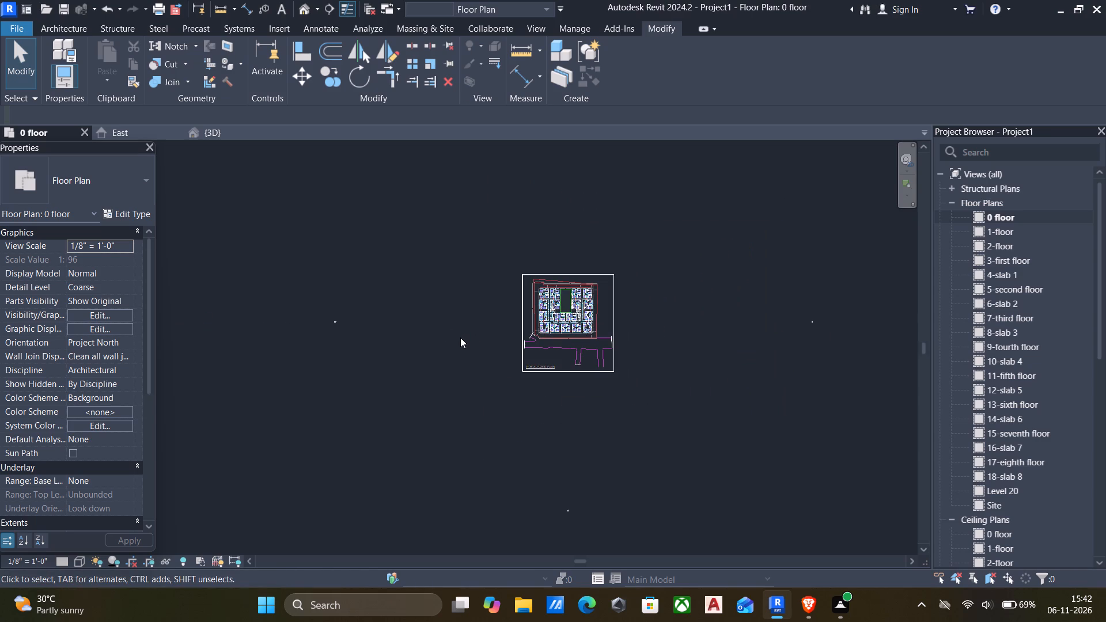
scroll(460, 337, up, 1)
scroll(630, 320, up, 11)
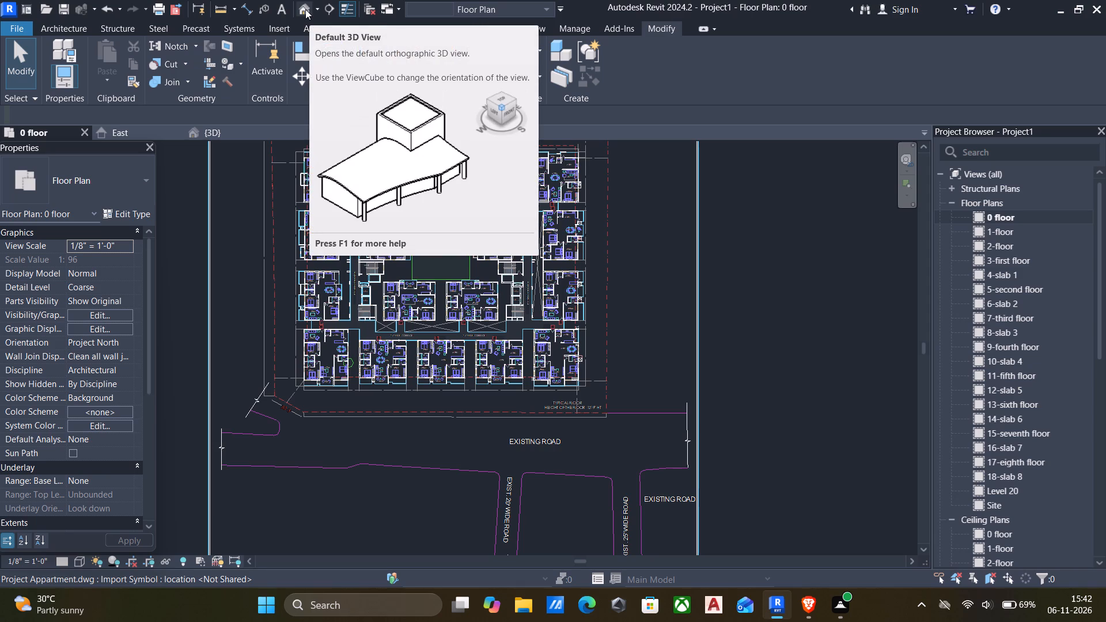
Show the default 3D view and examine the placed columns and the rest of the building plan.
click(302, 7)
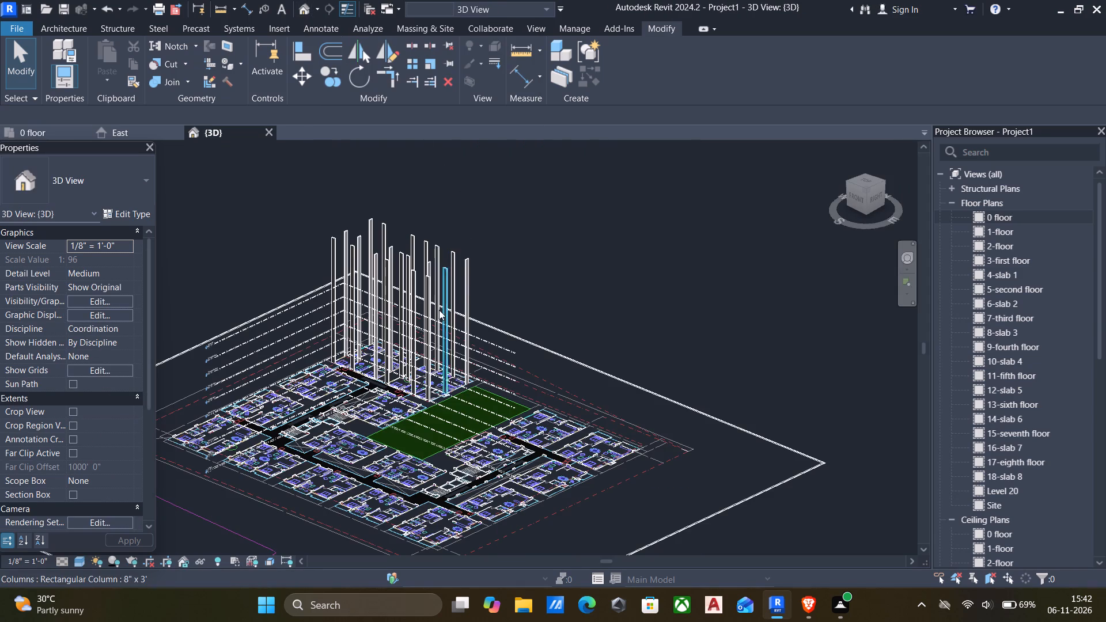
scroll(502, 439, down, 2)
middle_drag(506, 441, 523, 415)
scroll(442, 457, up, 6)
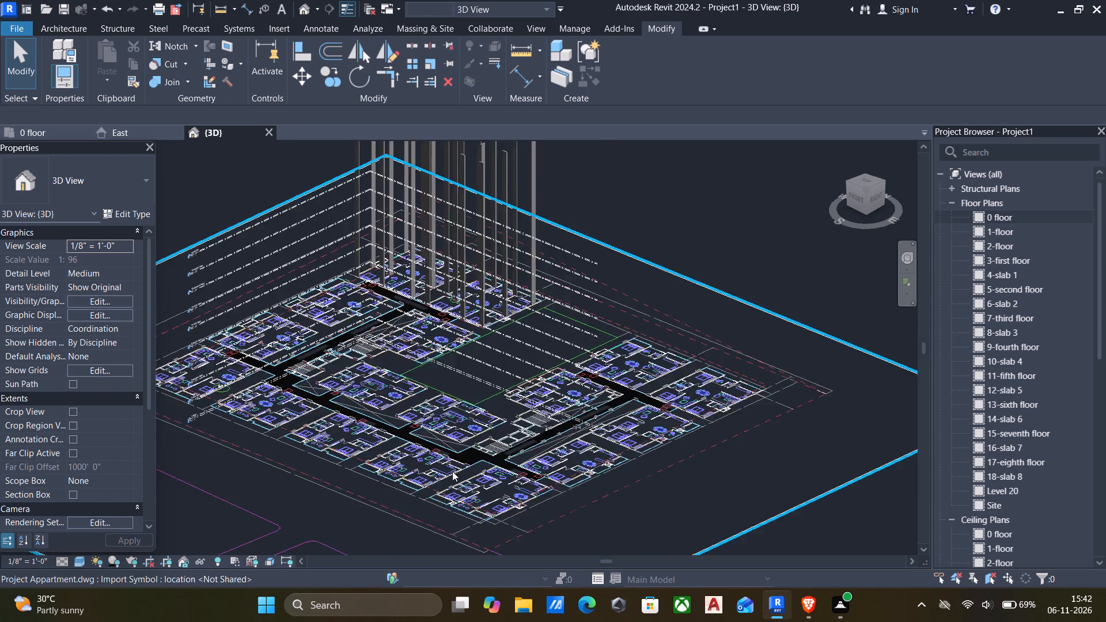
scroll(558, 495, down, 1)
scroll(562, 480, up, 5)
scroll(558, 477, down, 4)
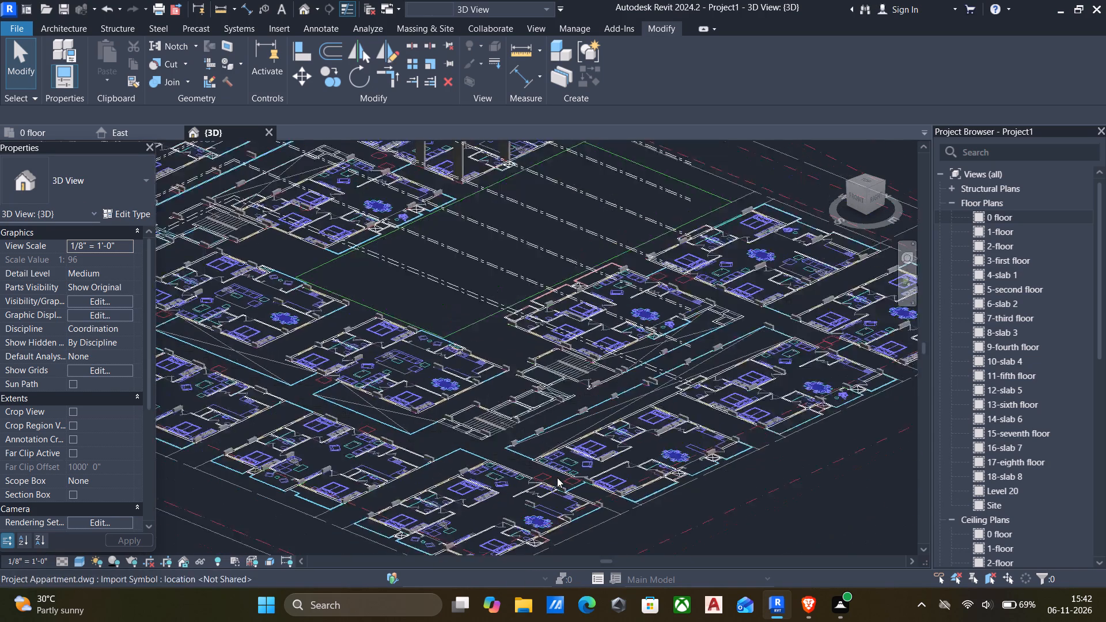
scroll(557, 477, down, 7)
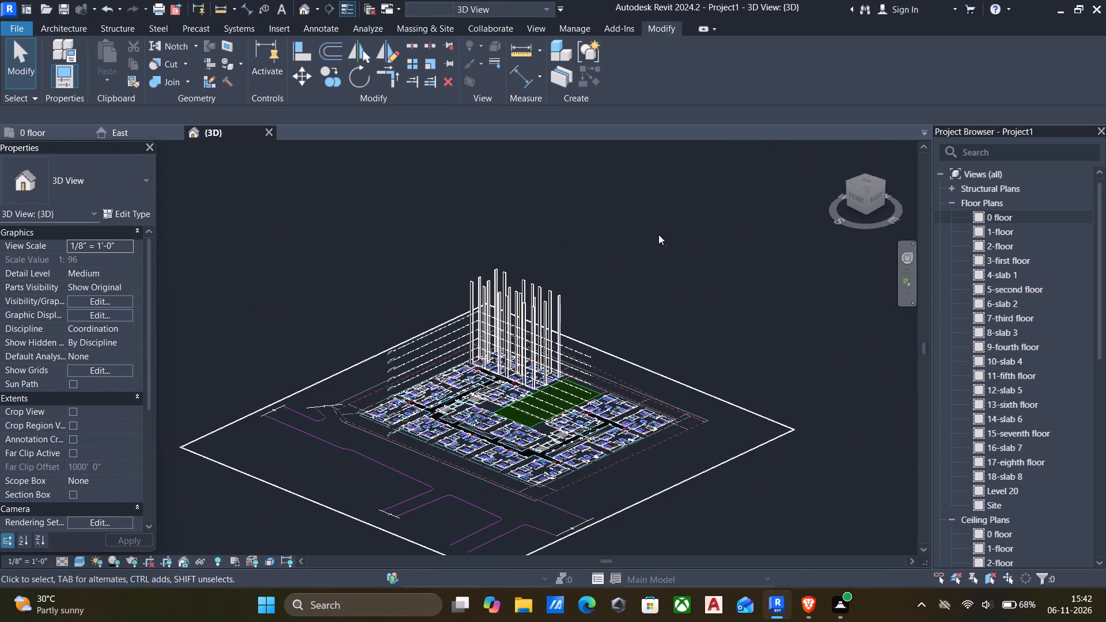
Return to the 0 floor plan and temporarily hide the imported Project Appartment.dwg drawing.
double_click(977, 215)
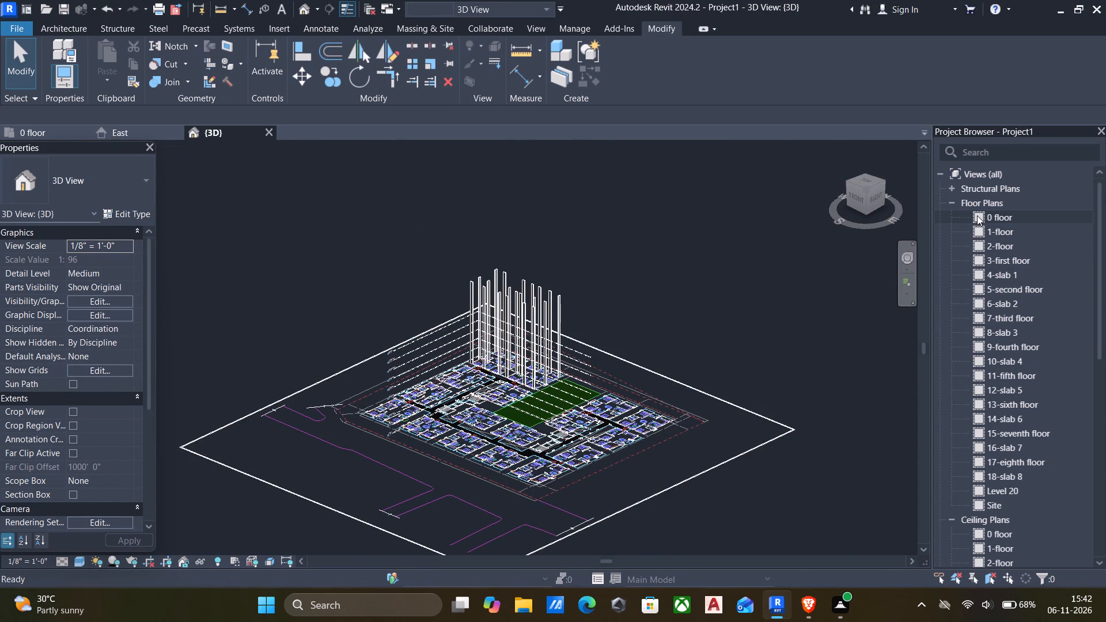
scroll(955, 227, down, 10)
scroll(821, 285, down, 4)
middle_click(829, 337)
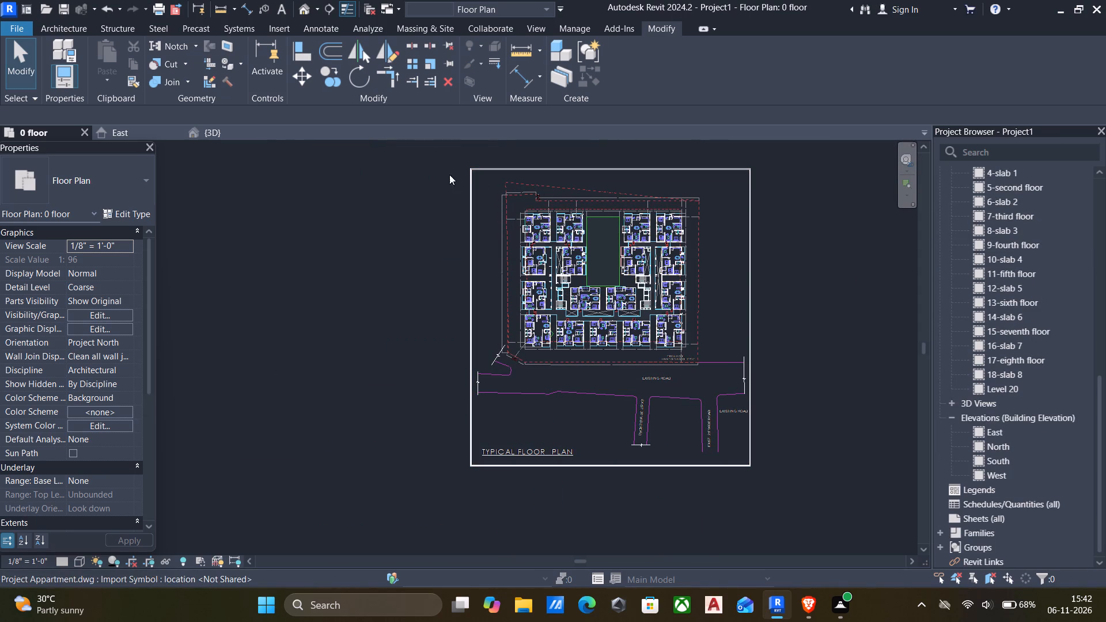
click(471, 221)
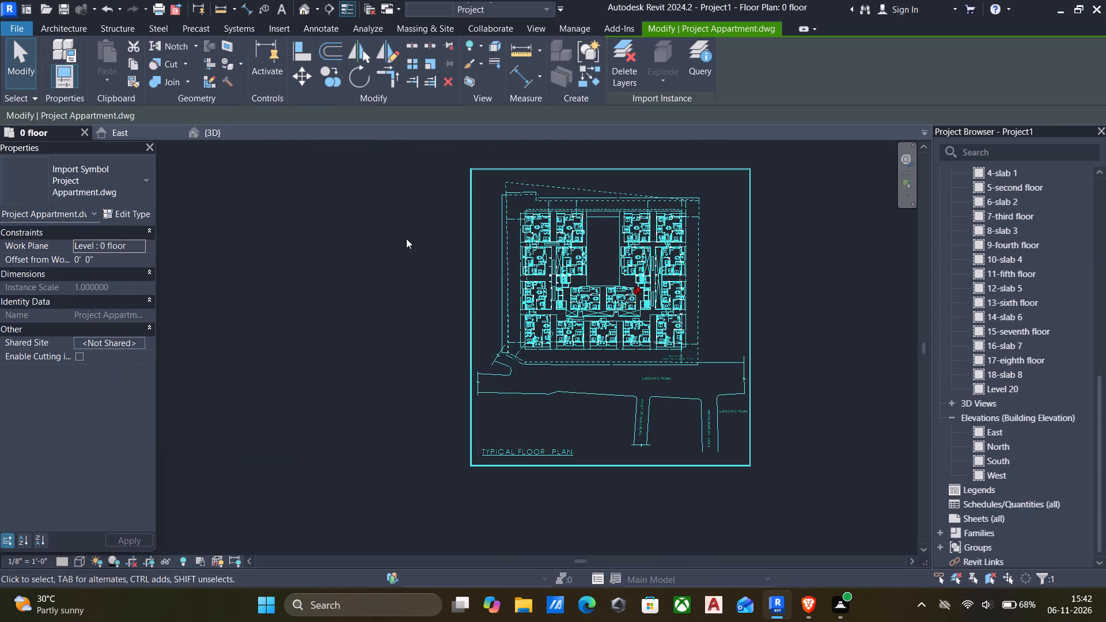
key(h)
key(h)
Select all the rectangular columns on the 0 floor plan and set their top level to Level 20.
drag(499, 201, 533, 262)
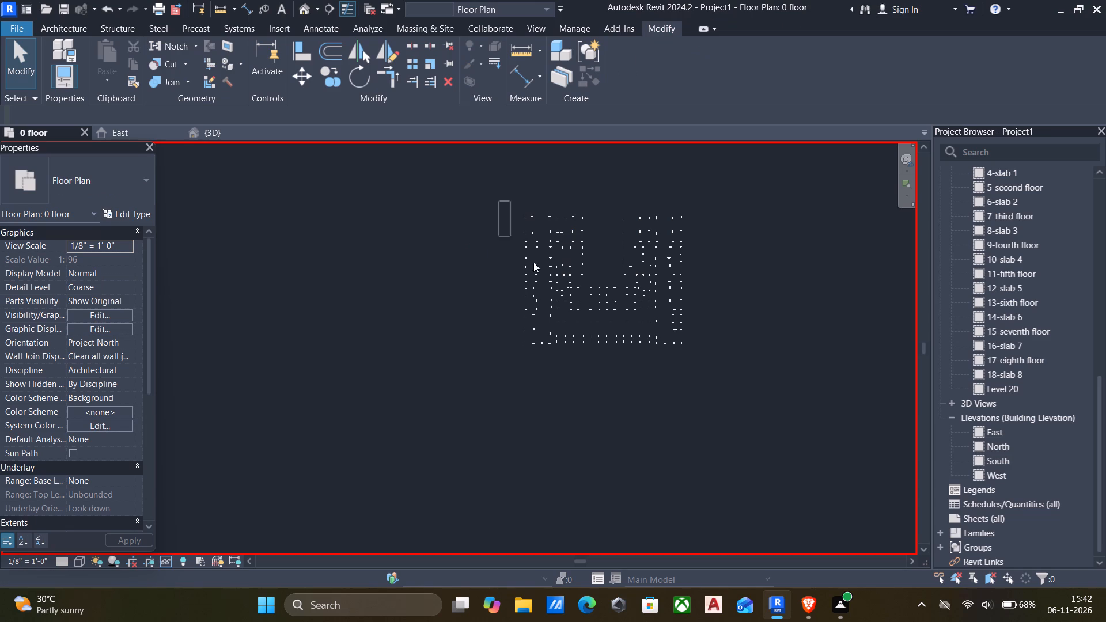
drag(533, 262, 719, 381)
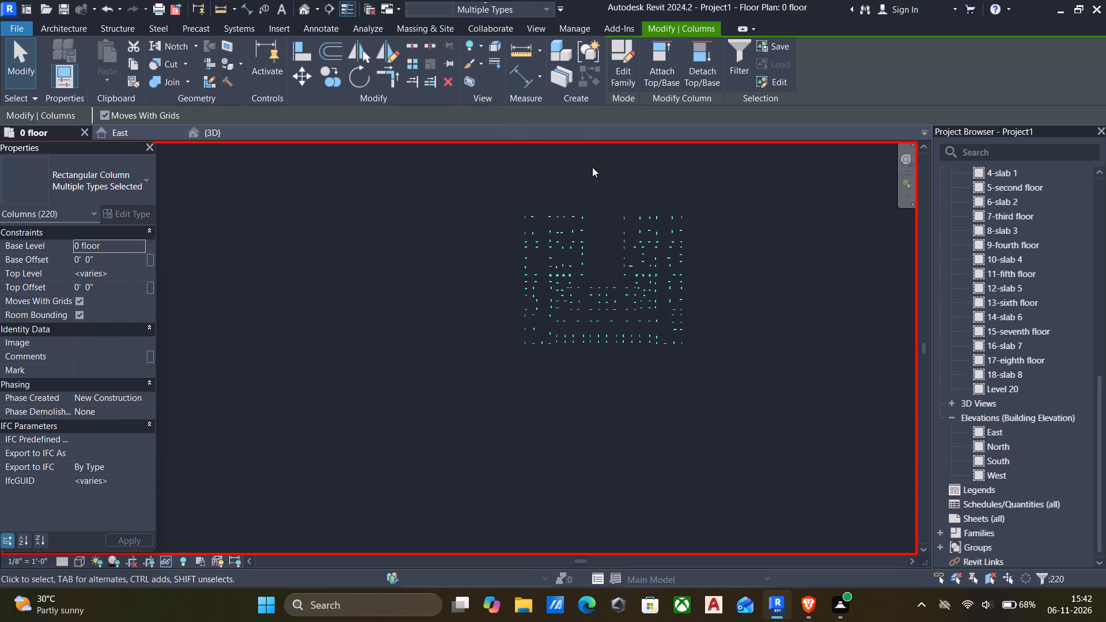
click(741, 57)
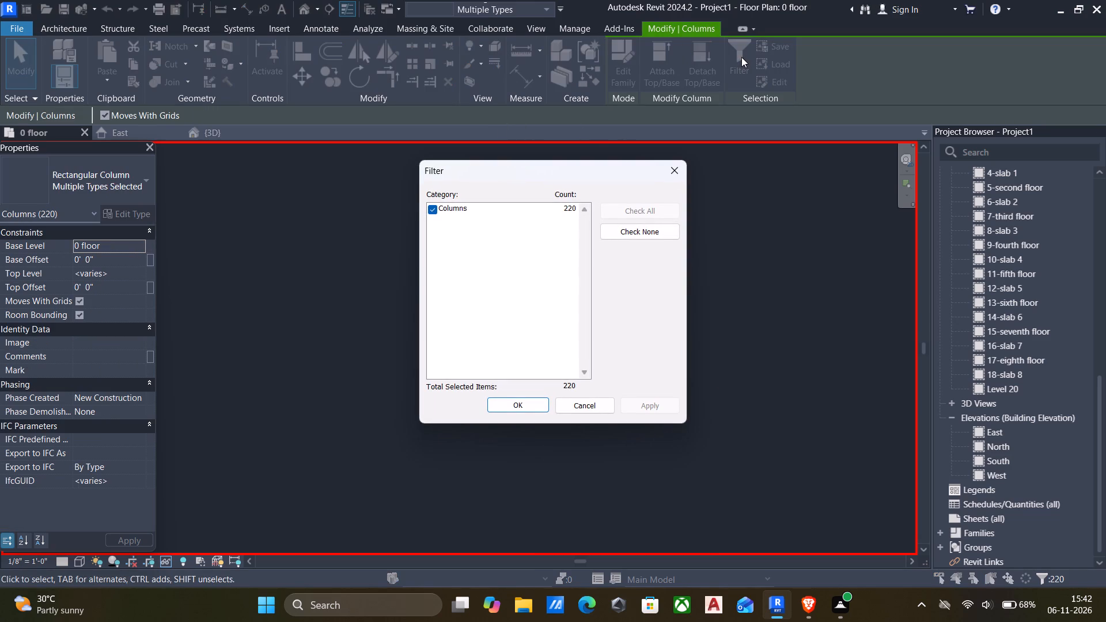
click(527, 396)
click(681, 171)
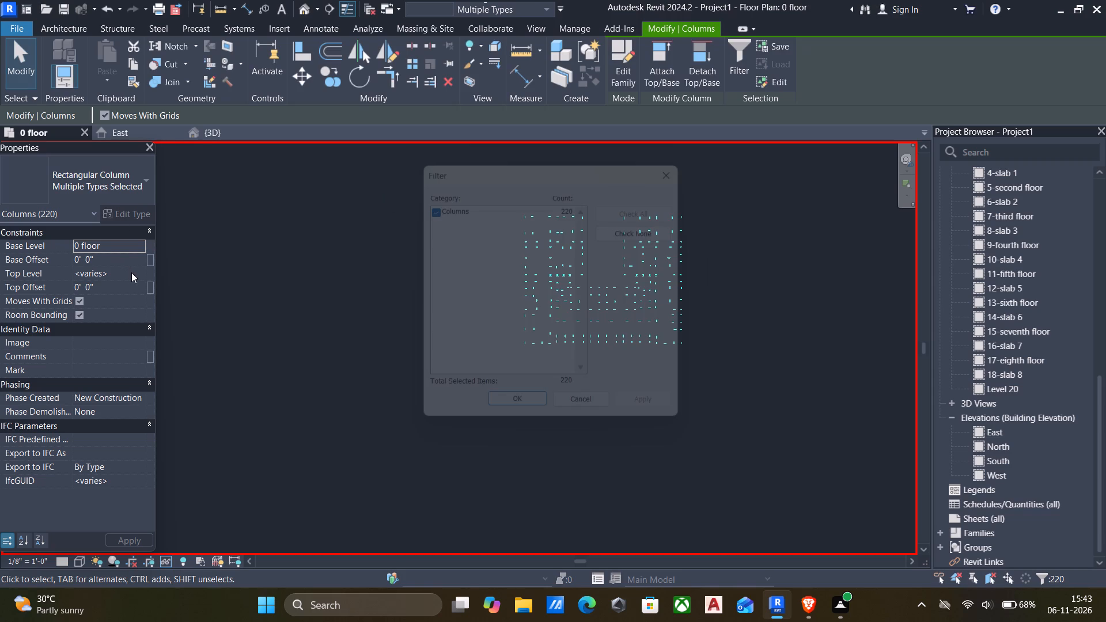
click(132, 272)
click(140, 272)
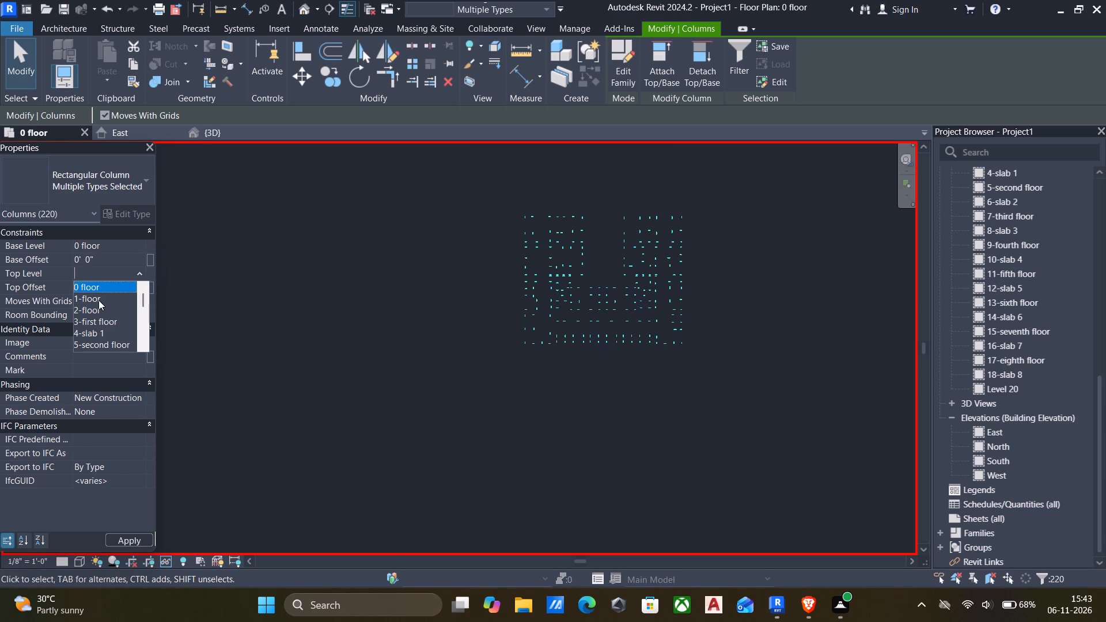
scroll(99, 339, down, 12)
click(93, 344)
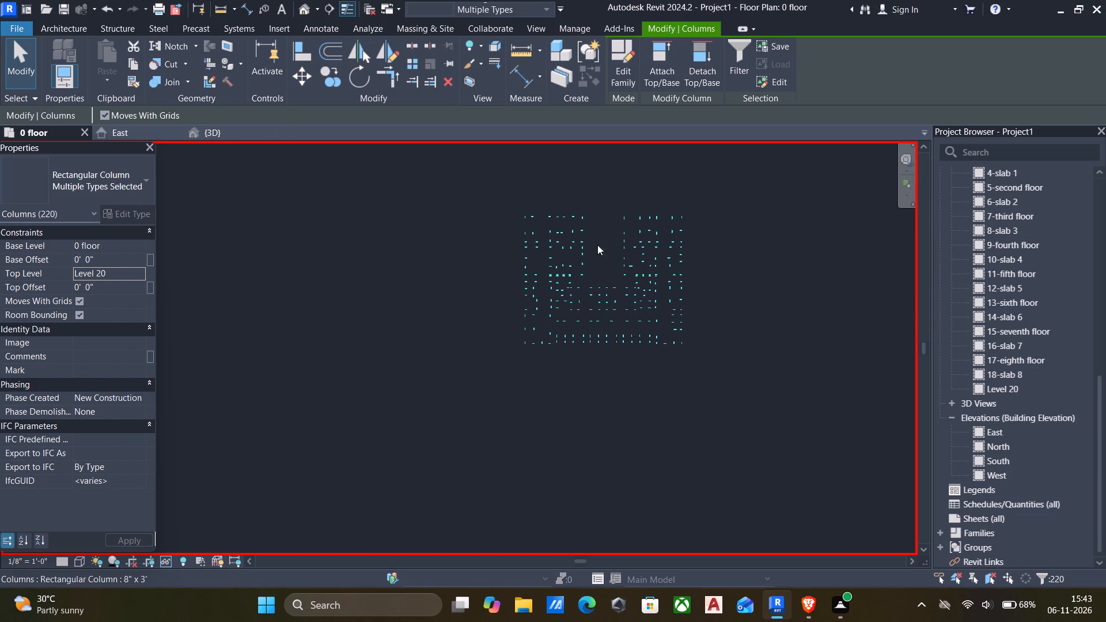
Show the default 3D view and examine the full-height columns from several angles.
click(306, 6)
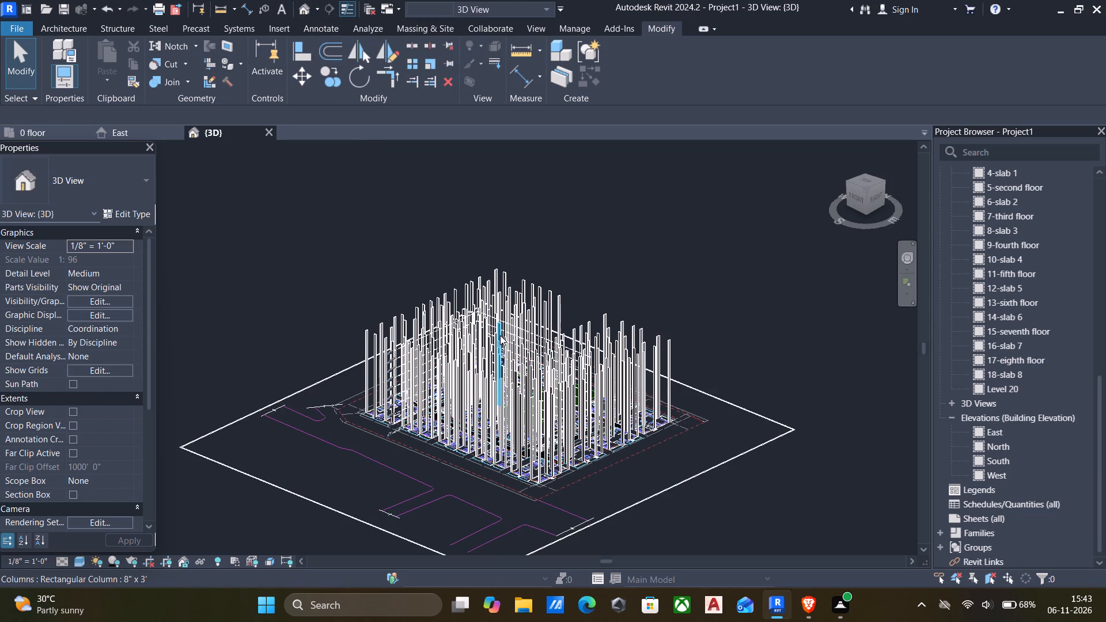
scroll(594, 349, down, 5)
shift+middle_drag(592, 346, 453, 392)
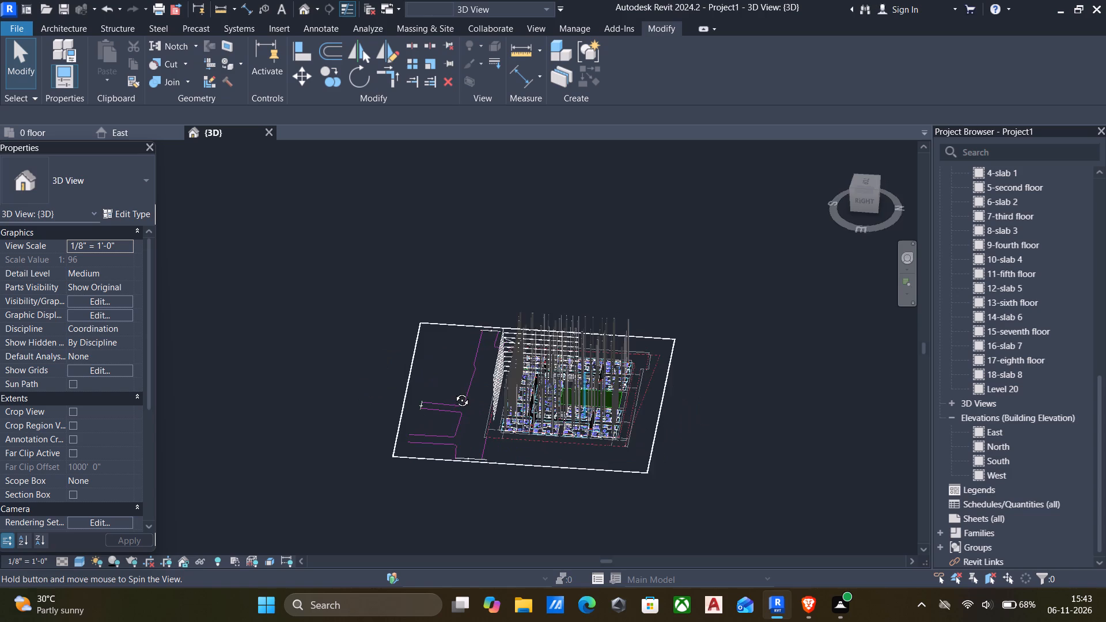
shift+middle_drag(453, 392, 579, 344)
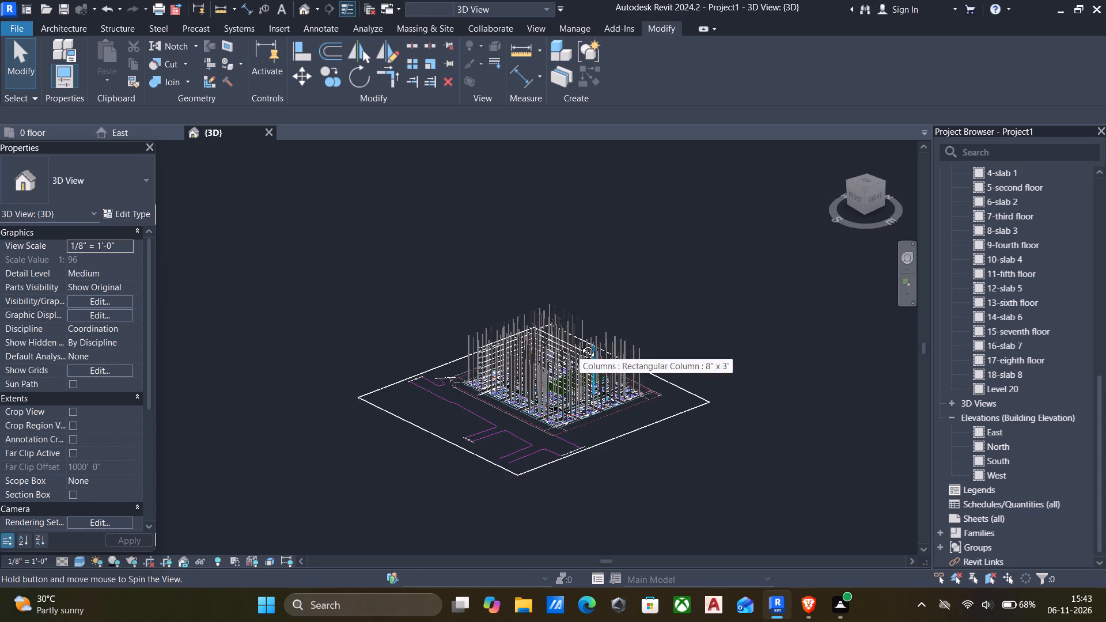
shift+middle_drag(579, 344, 568, 347)
scroll(570, 360, up, 7)
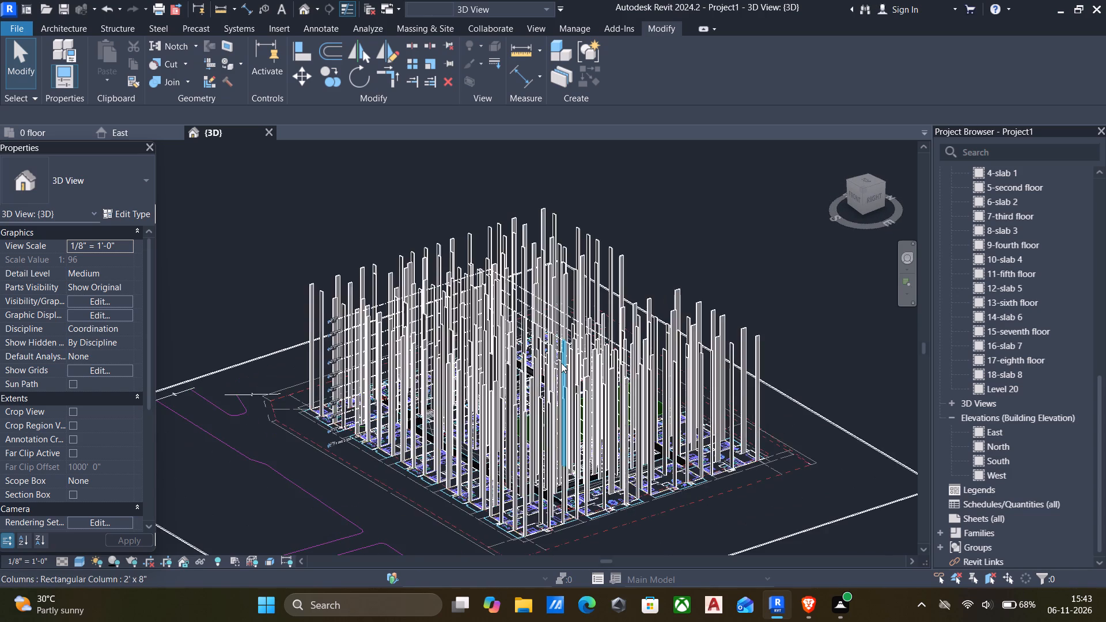
scroll(559, 362, down, 4)
shift+middle_drag(558, 362, 594, 372)
shift+scroll(596, 372, down, 1)
shift+middle_drag(605, 371, 574, 373)
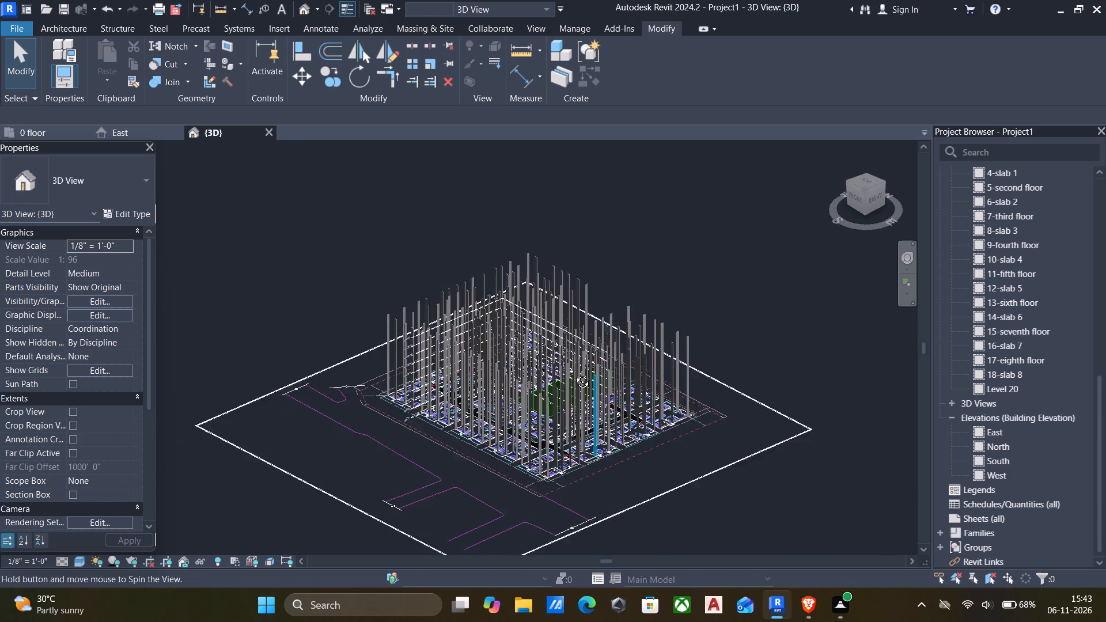
shift+middle_drag(574, 373, 537, 382)
scroll(473, 382, up, 5)
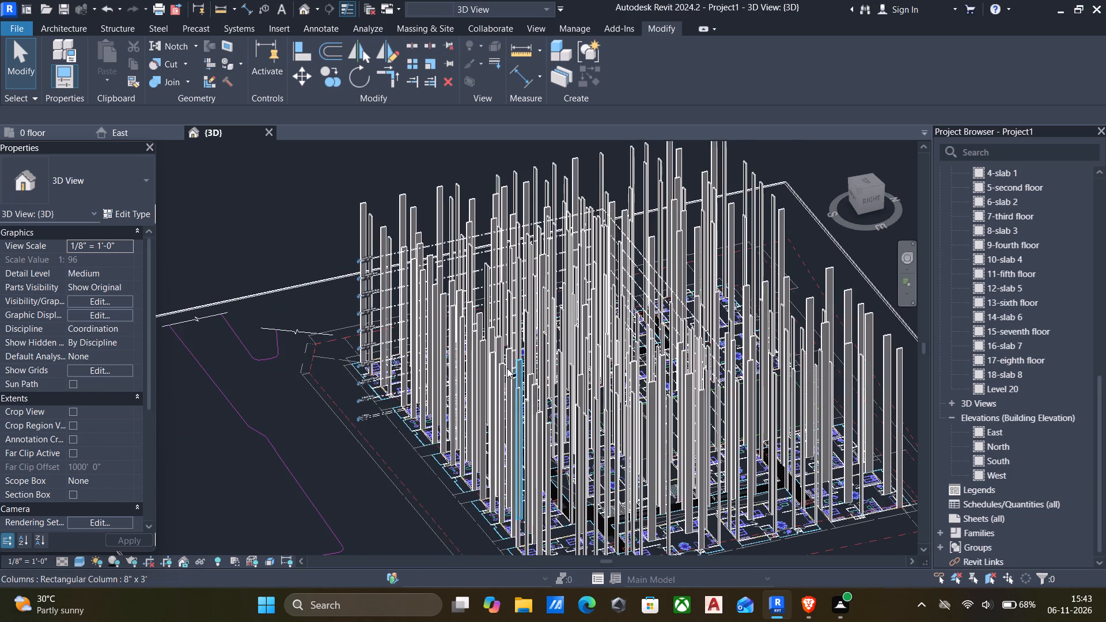
scroll(501, 364, up, 5)
scroll(504, 364, down, 5)
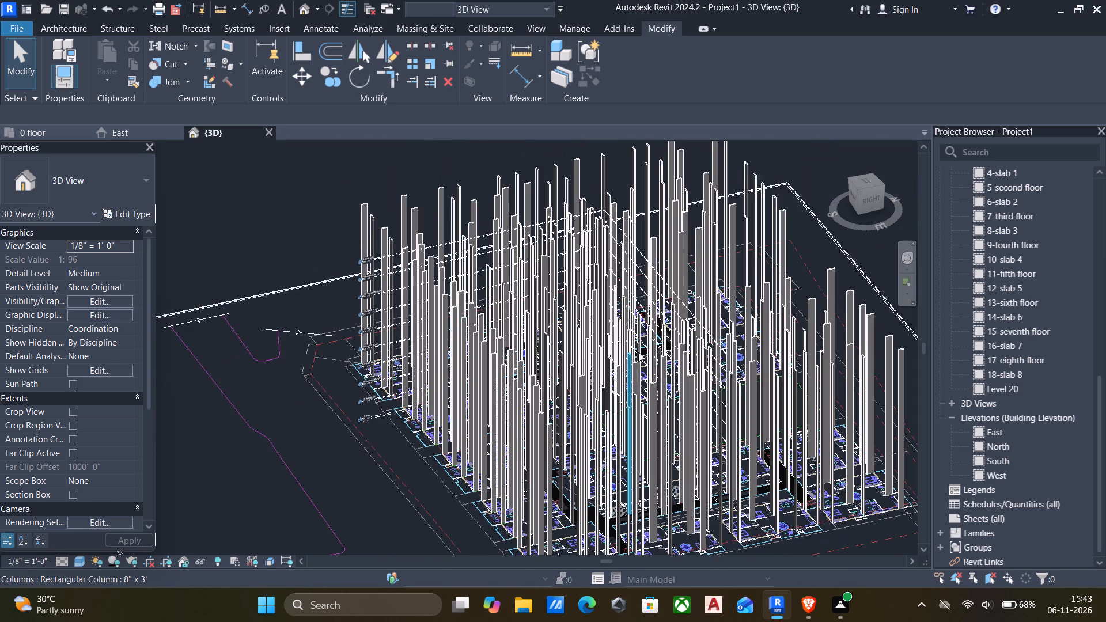
Examine the column tops against the level lines in the right-side 3D view, then return to an angled view.
click(874, 202)
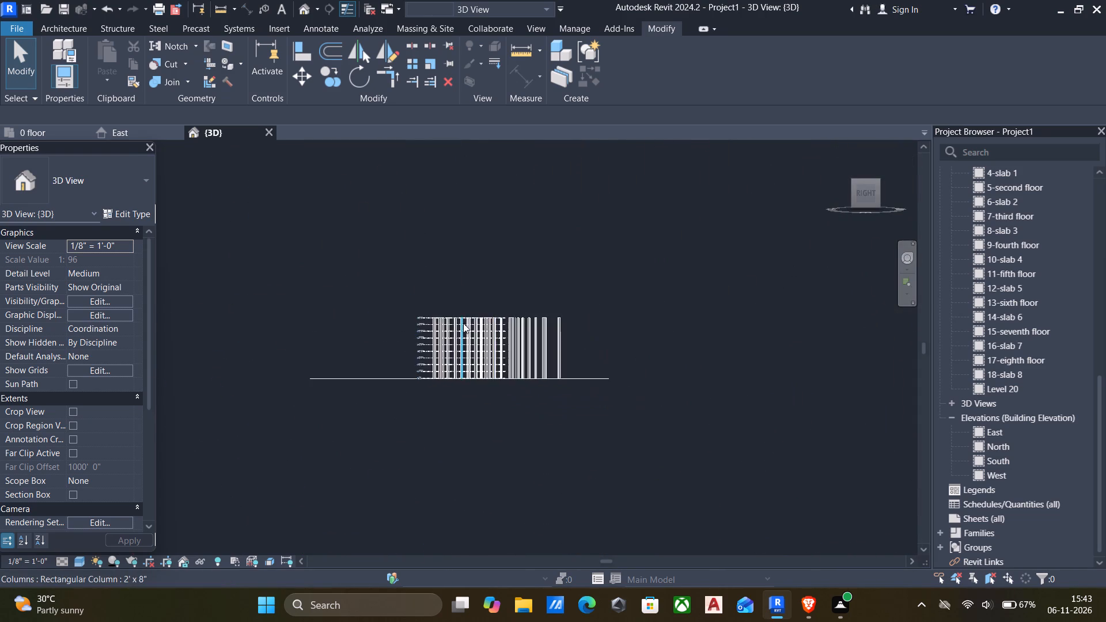
scroll(464, 324, up, 11)
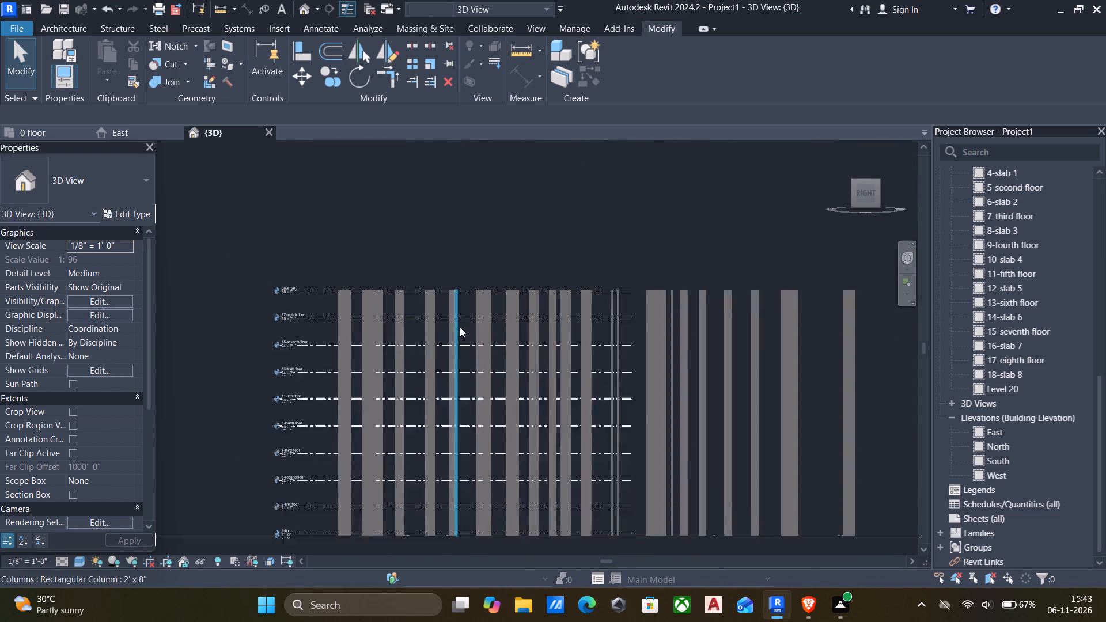
scroll(460, 327, down, 5)
scroll(478, 328, up, 4)
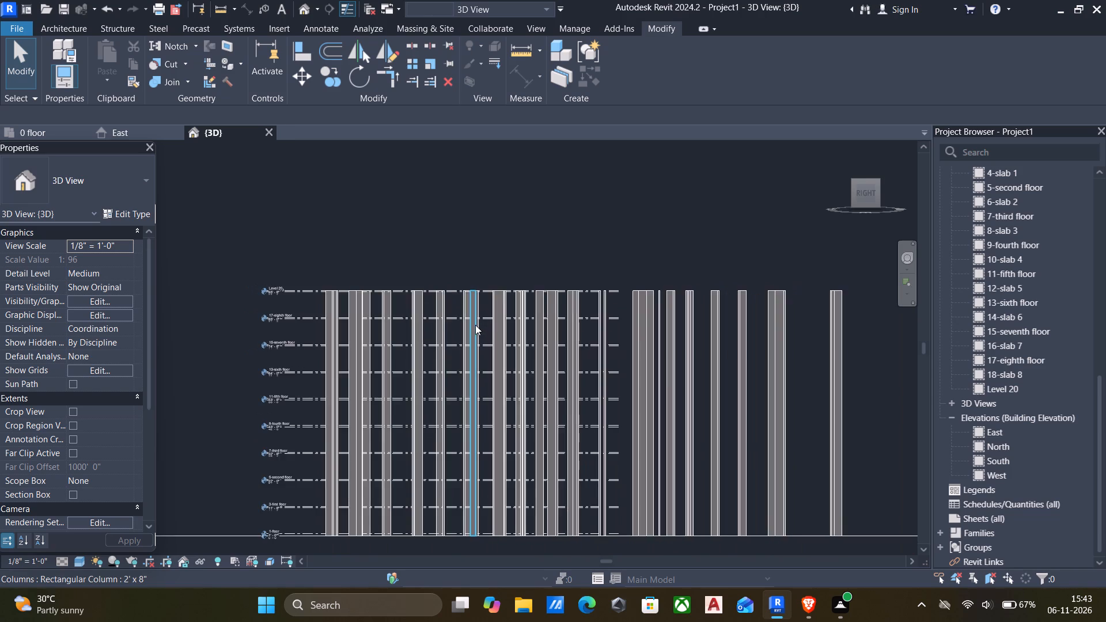
scroll(475, 325, up, 4)
scroll(438, 266, up, 9)
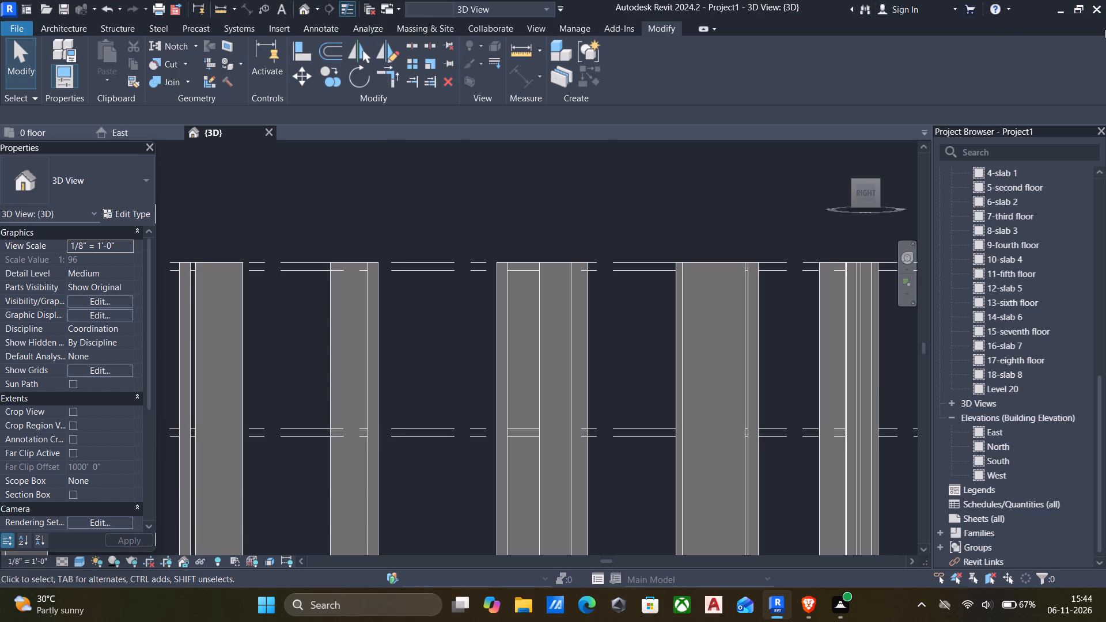
click(878, 180)
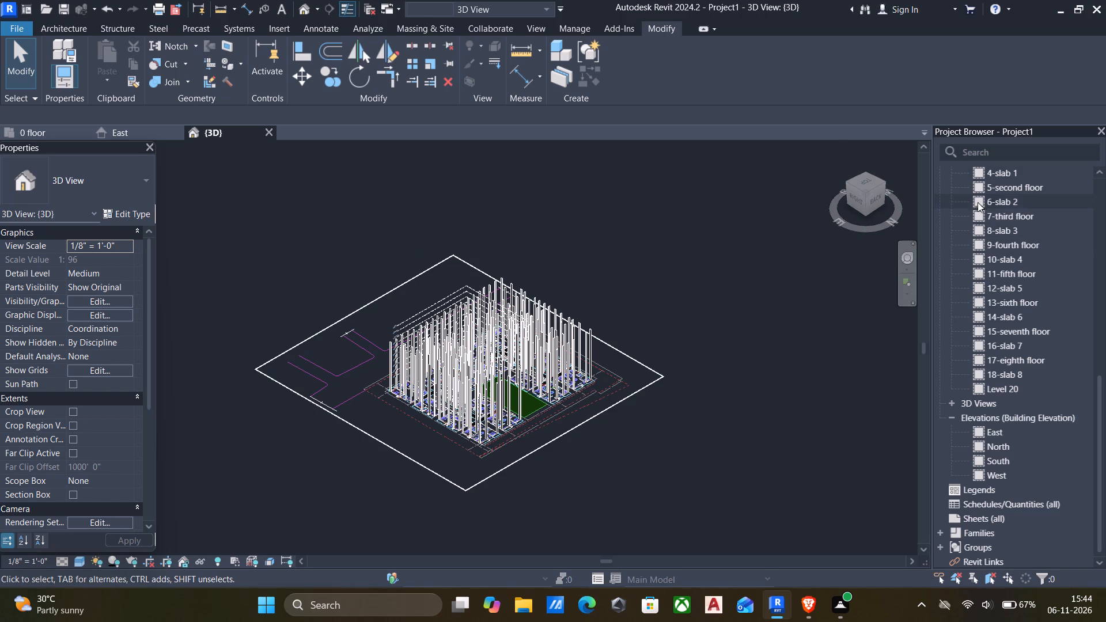
Open the North elevation, dismissing the save reminder without saving, and examine the columns against the floor levels.
scroll(1015, 223, up, 12)
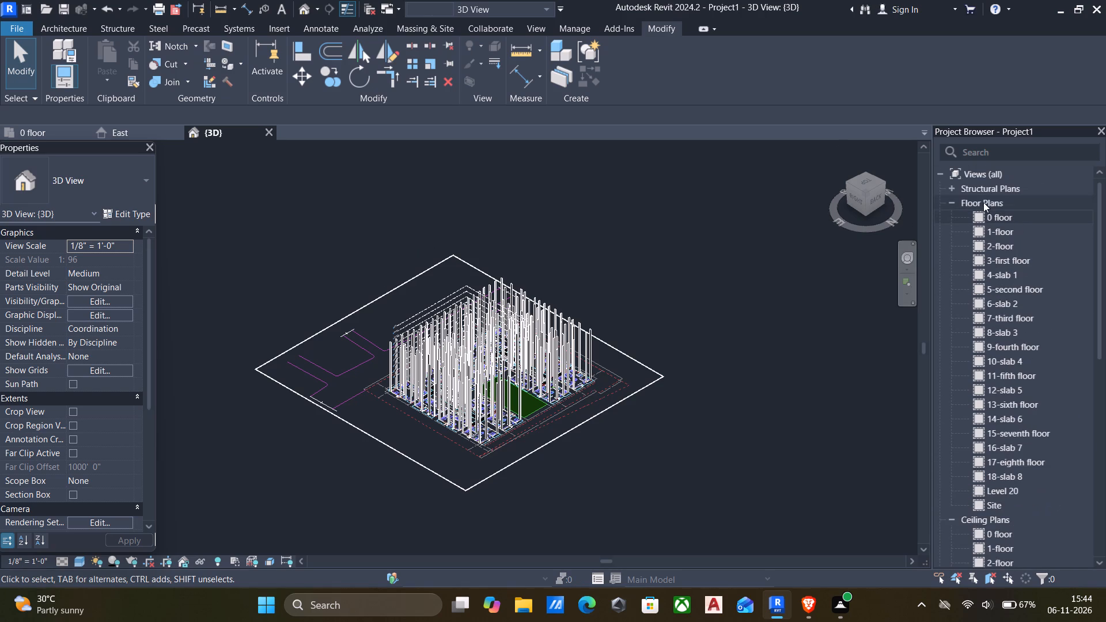
scroll(983, 202, up, 2)
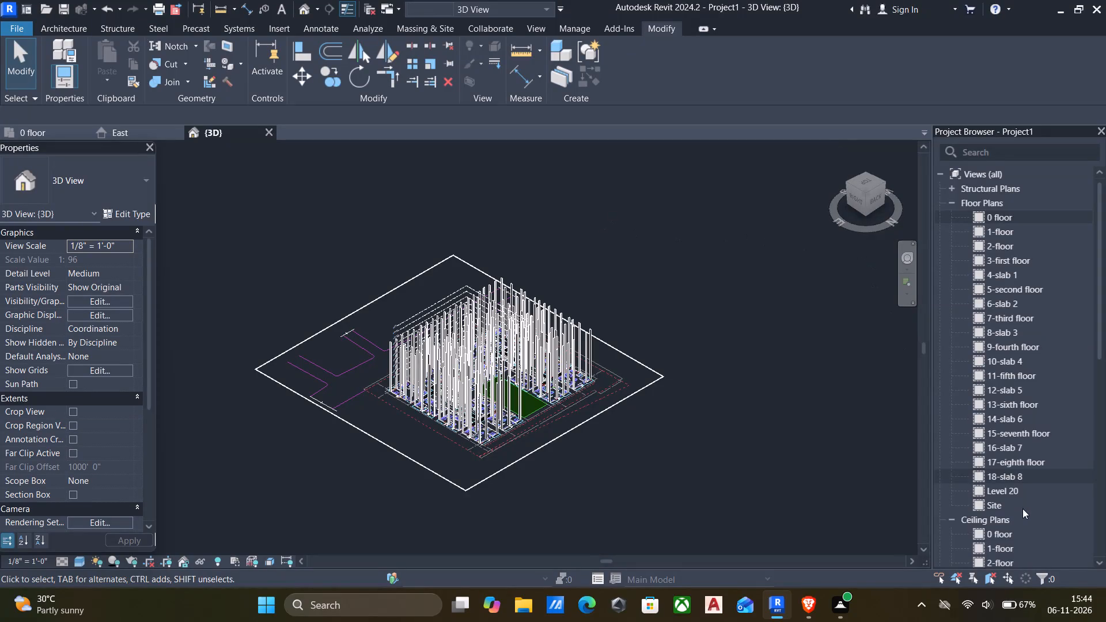
scroll(1018, 463, down, 5)
scroll(984, 424, down, 3)
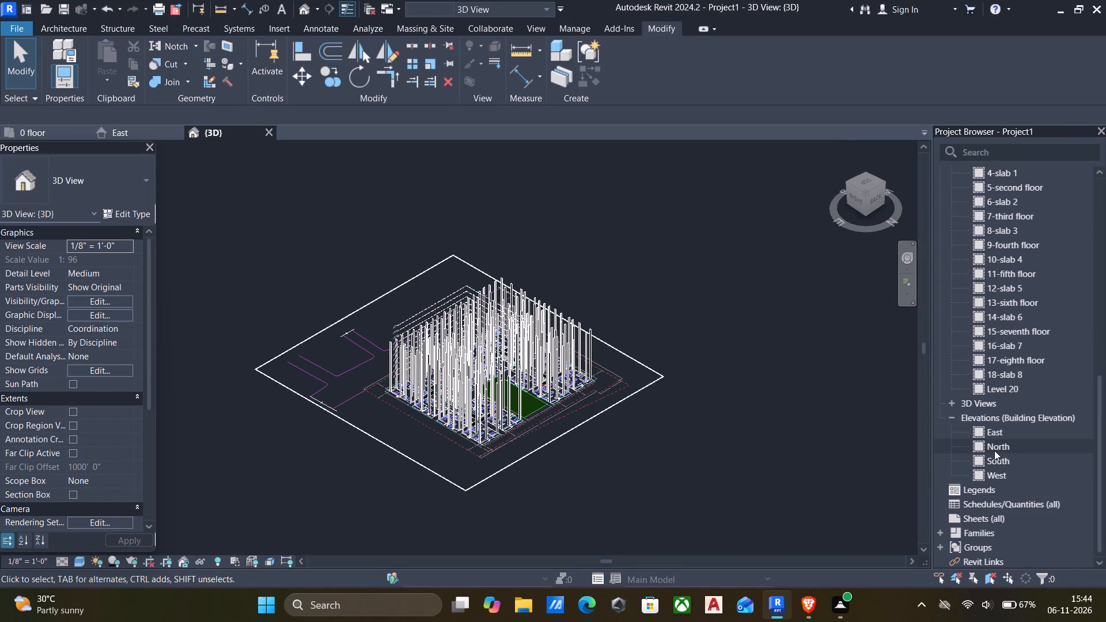
double_click(995, 449)
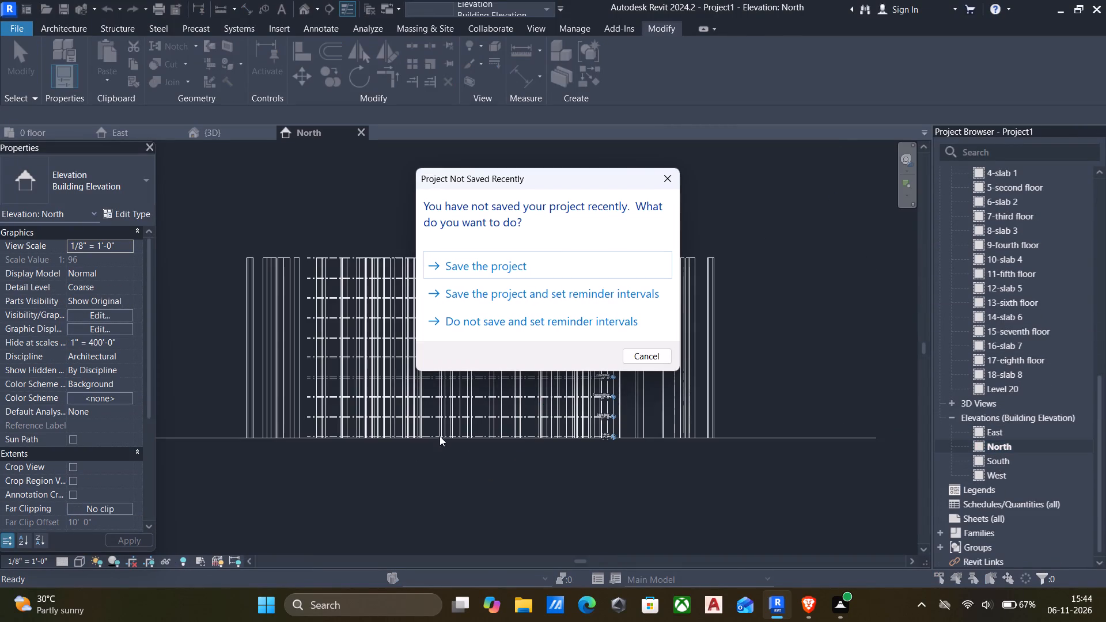
click(632, 361)
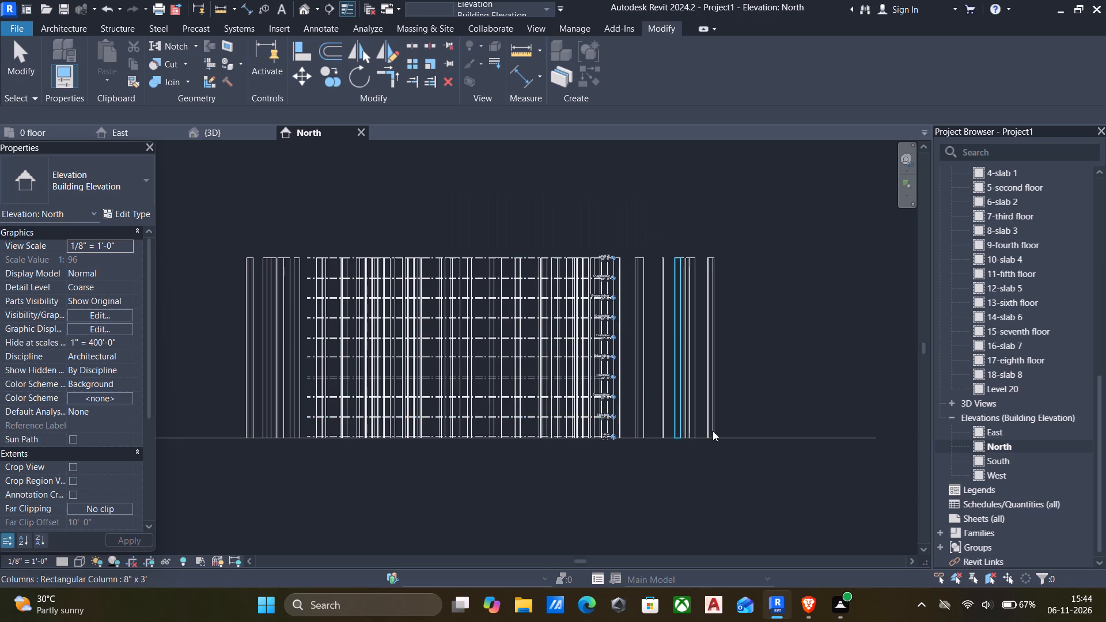
scroll(709, 422, up, 3)
scroll(618, 434, down, 4)
middle_drag(623, 435, 655, 435)
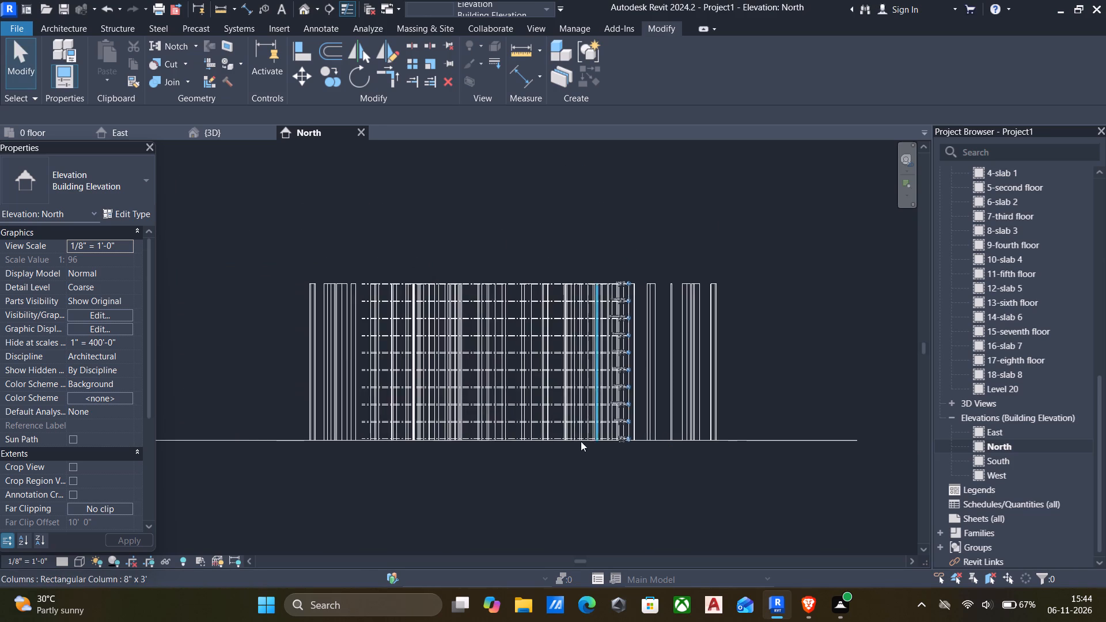
scroll(571, 445, up, 6)
scroll(653, 434, up, 5)
scroll(684, 397, up, 4)
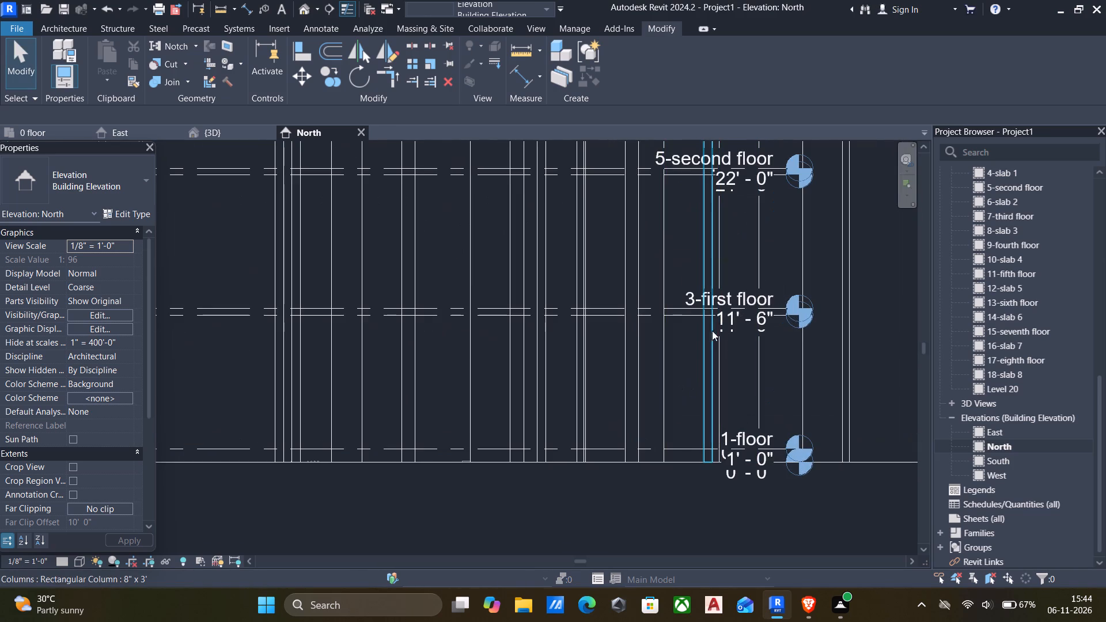
scroll(671, 321, up, 7)
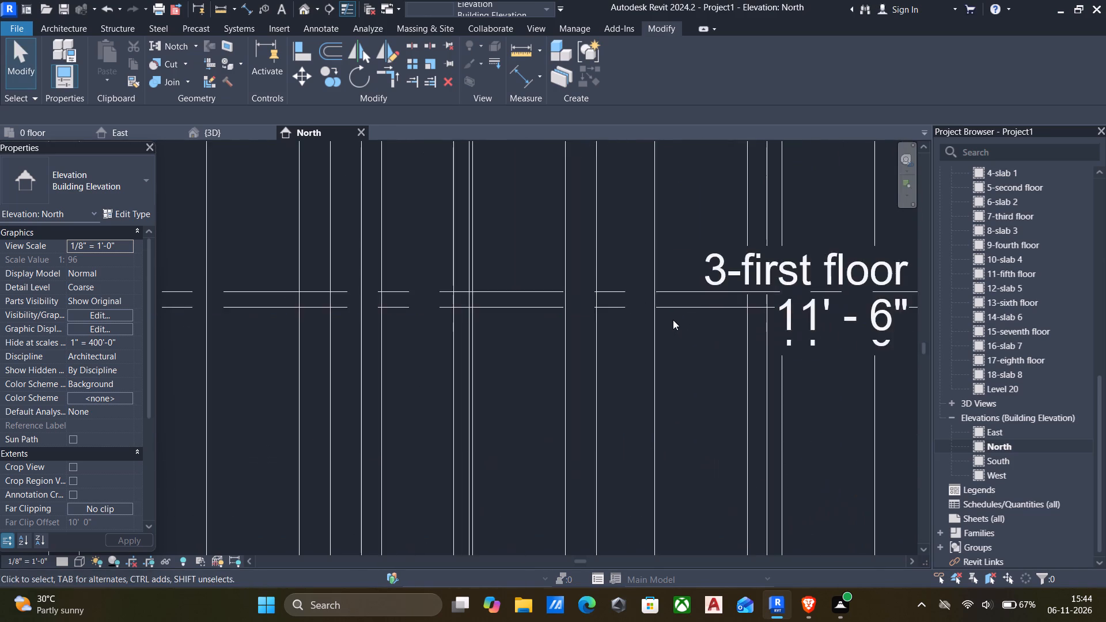
scroll(714, 289, down, 7)
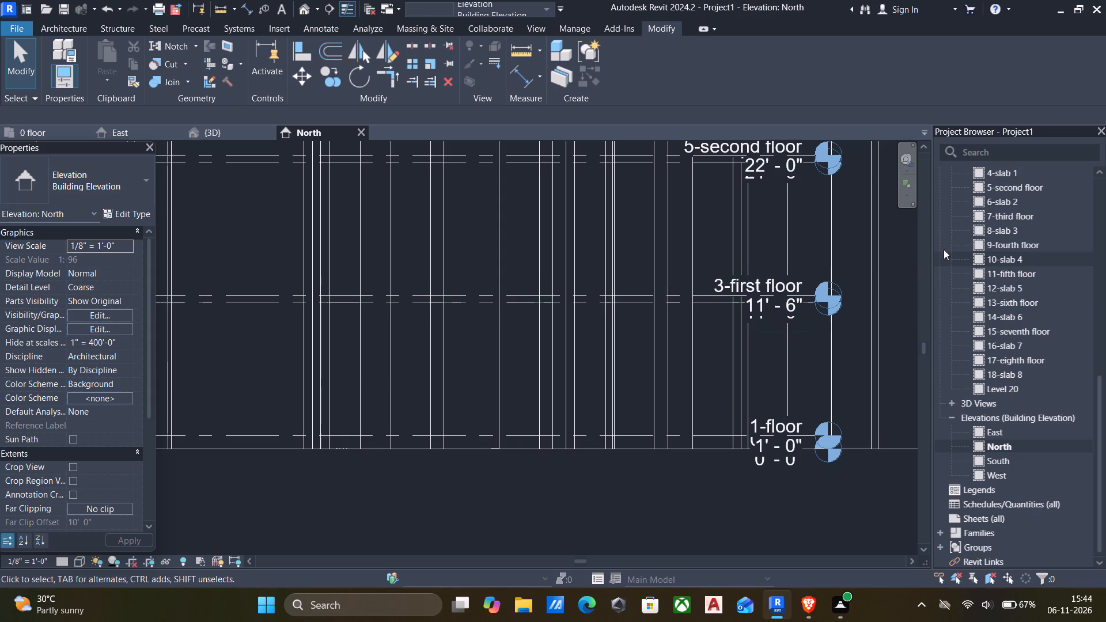
Open the 3-first floor plan, reset its temporary hide/isolate, and examine the column layout.
scroll(1009, 264, up, 12)
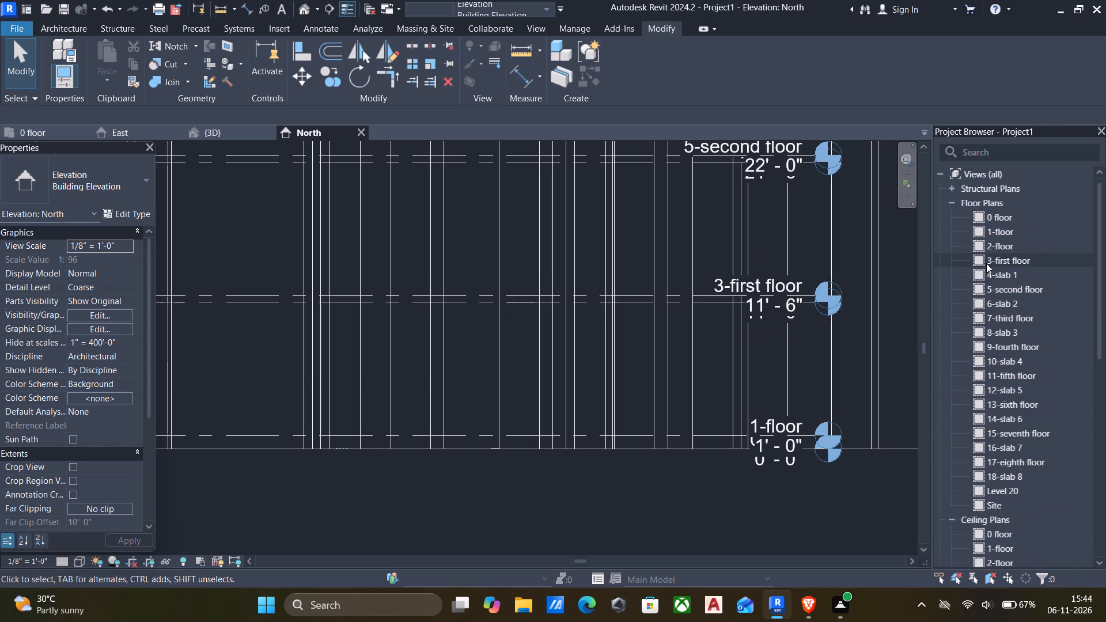
double_click(976, 257)
scroll(363, 348, up, 4)
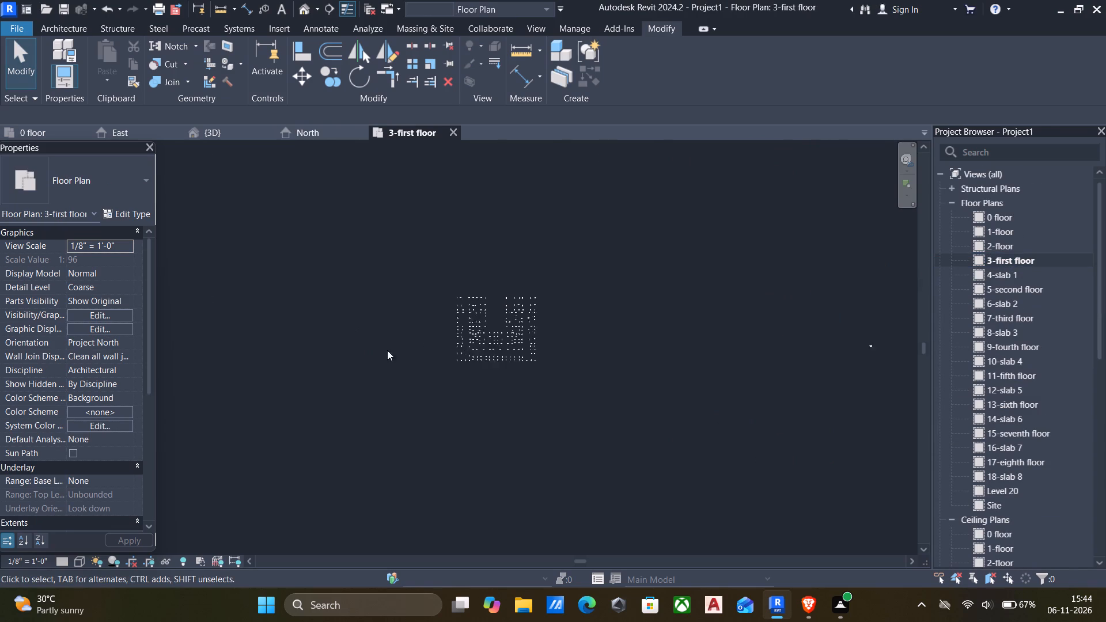
scroll(387, 350, up, 1)
text(hr)
scroll(539, 345, up, 5)
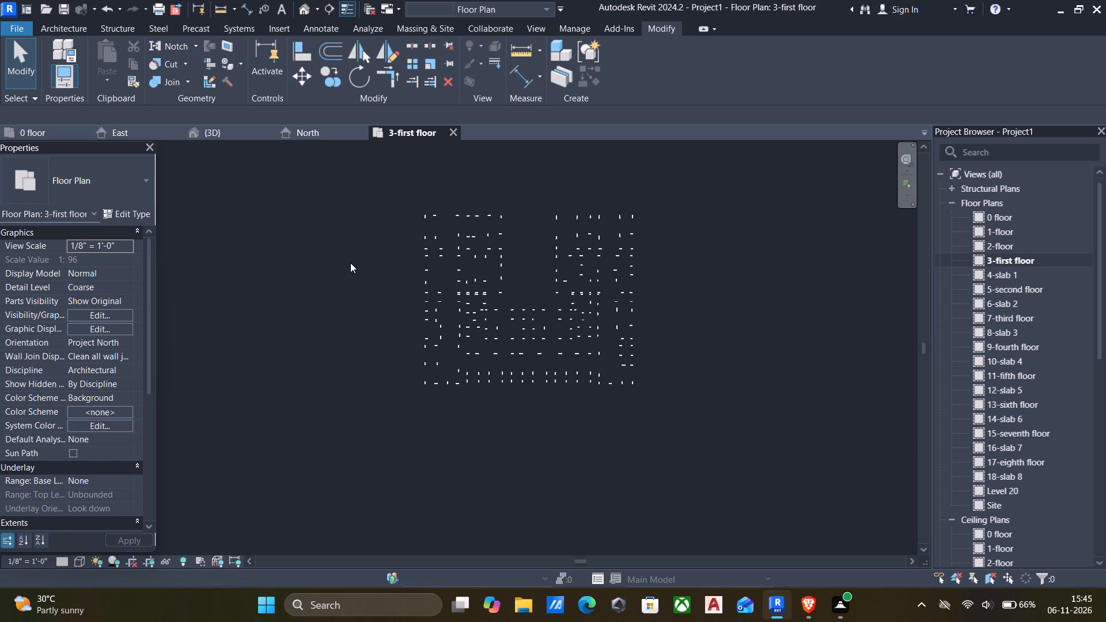
scroll(449, 203, up, 10)
scroll(414, 232, down, 5)
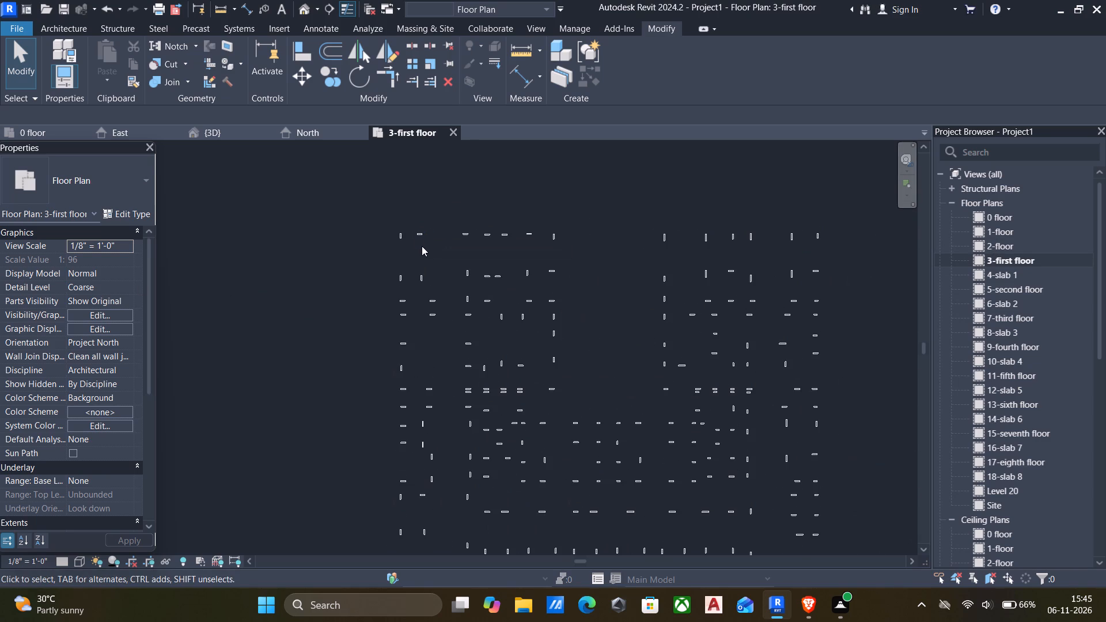
scroll(499, 252, up, 5)
scroll(593, 217, up, 9)
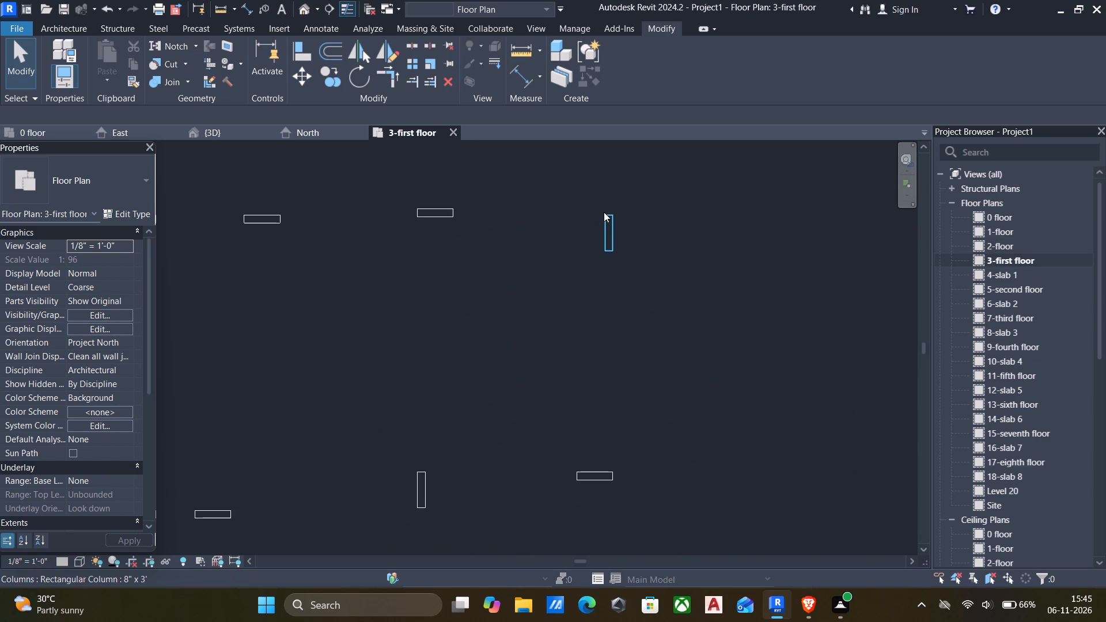
scroll(604, 212, down, 12)
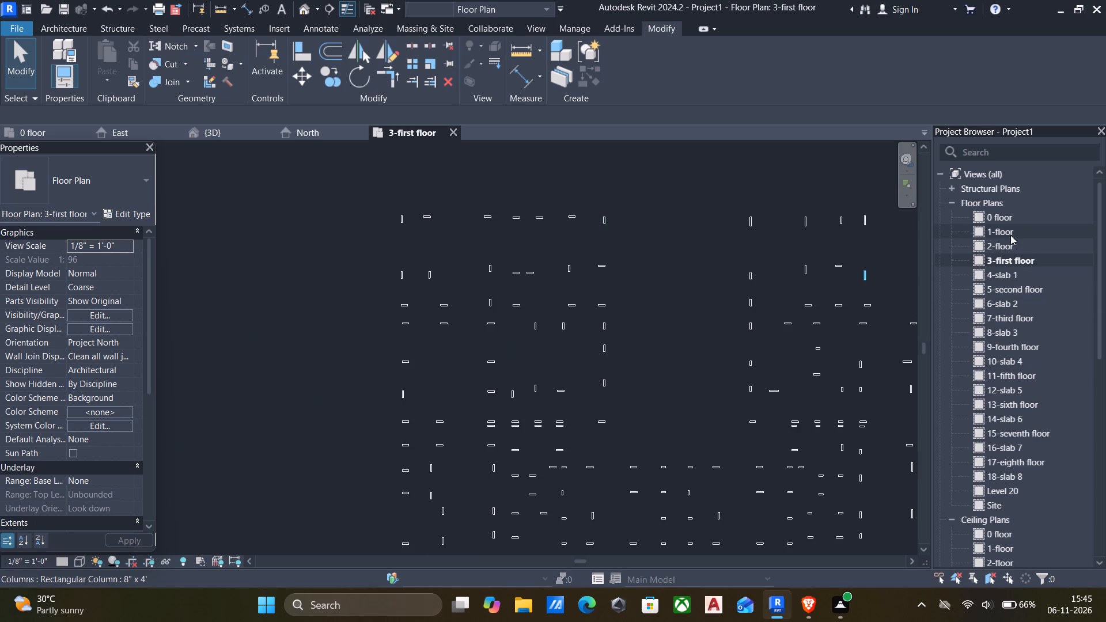
Reset the temporary hide/isolate in the 0 floor plan, check the 3-first floor plan, and return to 0 floor.
double_click(1003, 222)
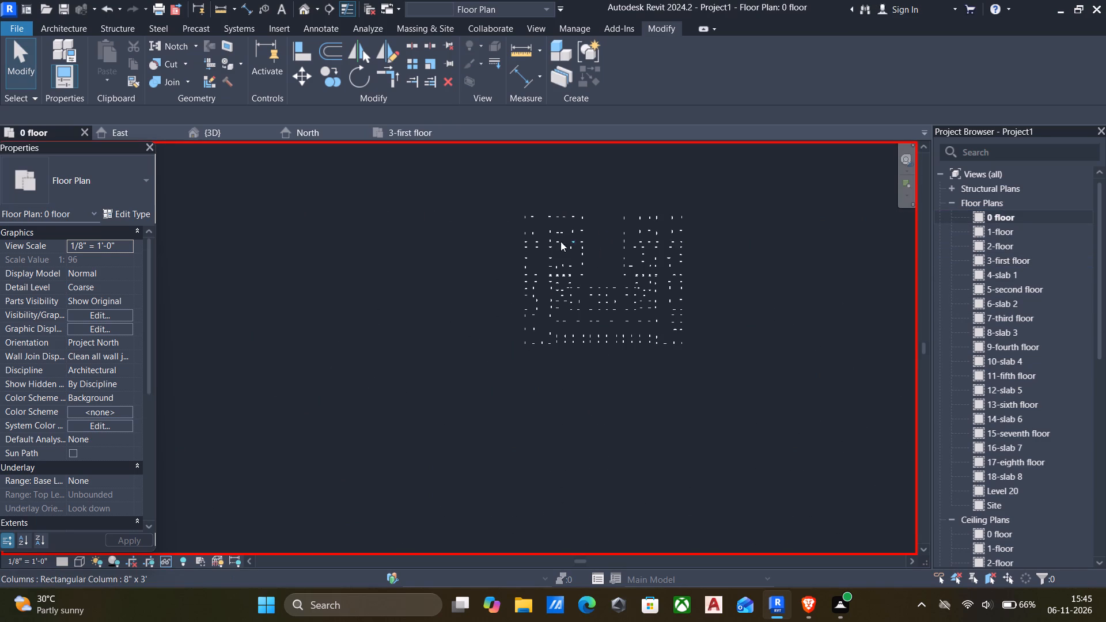
text(hr)
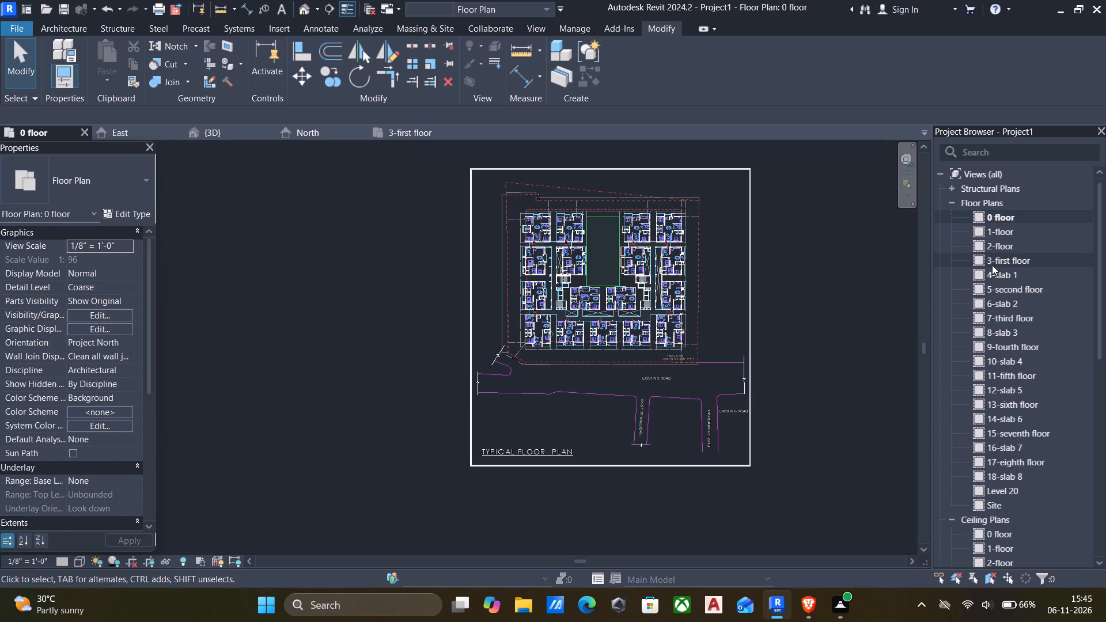
double_click(978, 258)
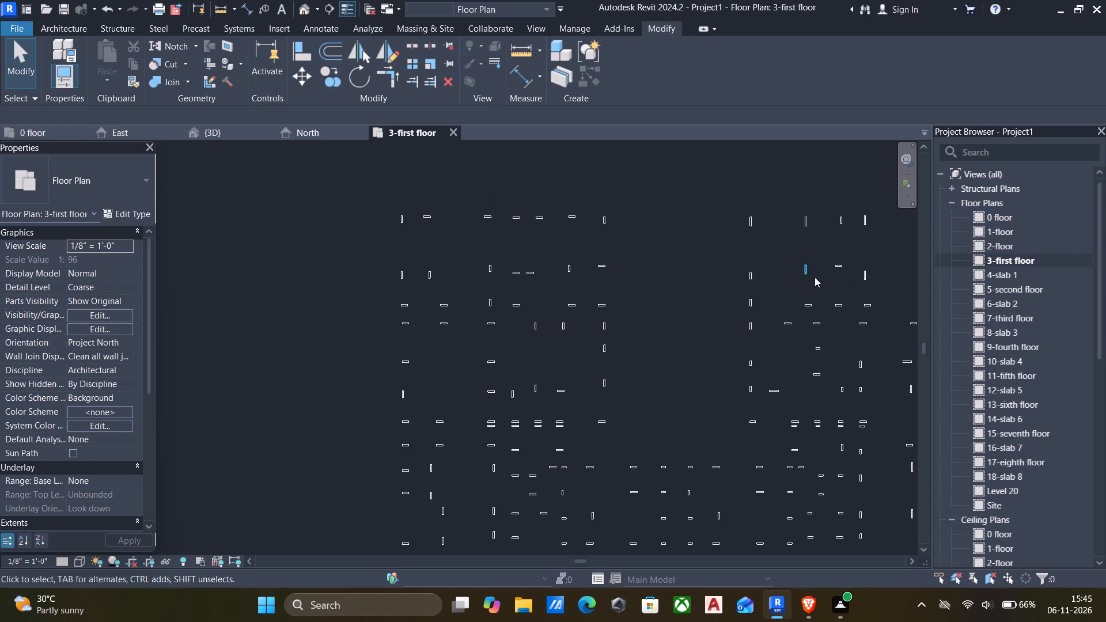
double_click(977, 213)
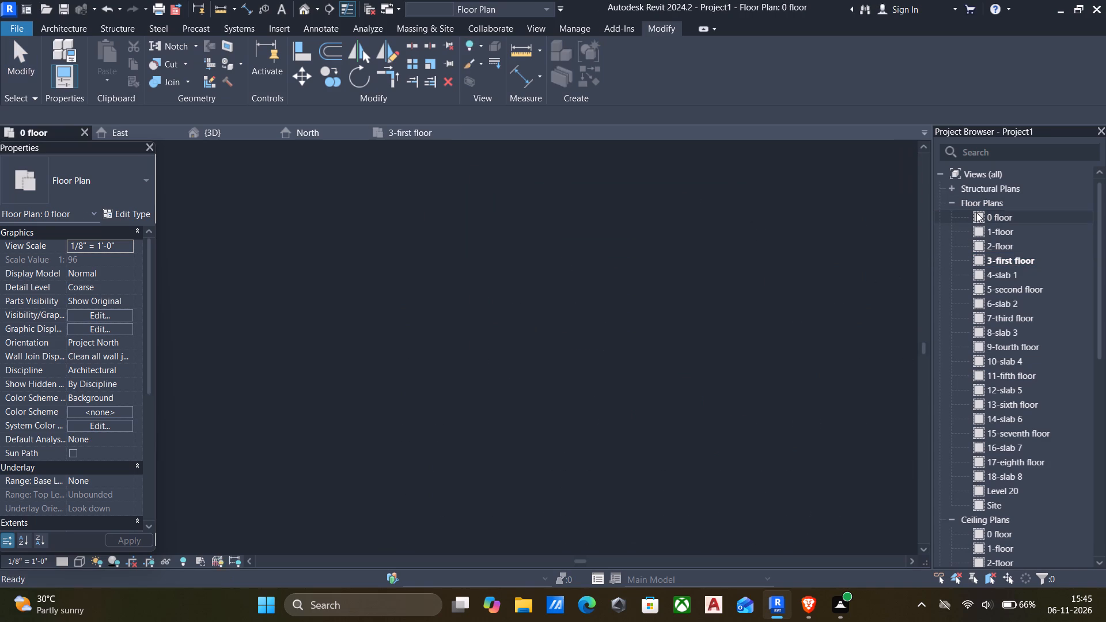
Set the work plane of the imported Project Appartment.dwg to Level : 3-first floor and show it in the 3-first floor plan.
click(510, 232)
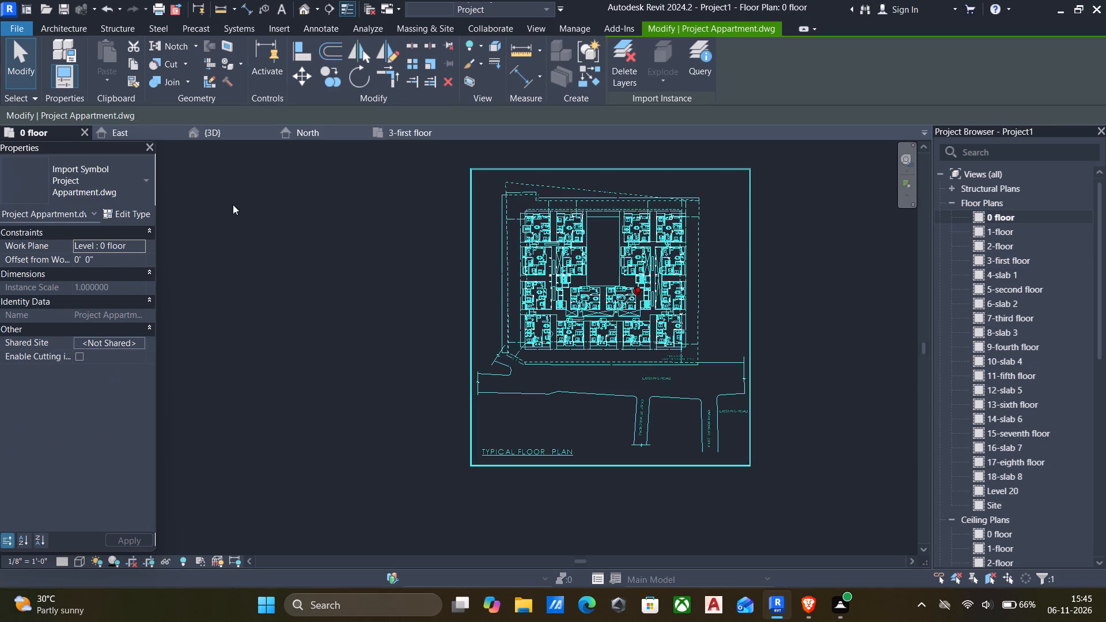
click(135, 243)
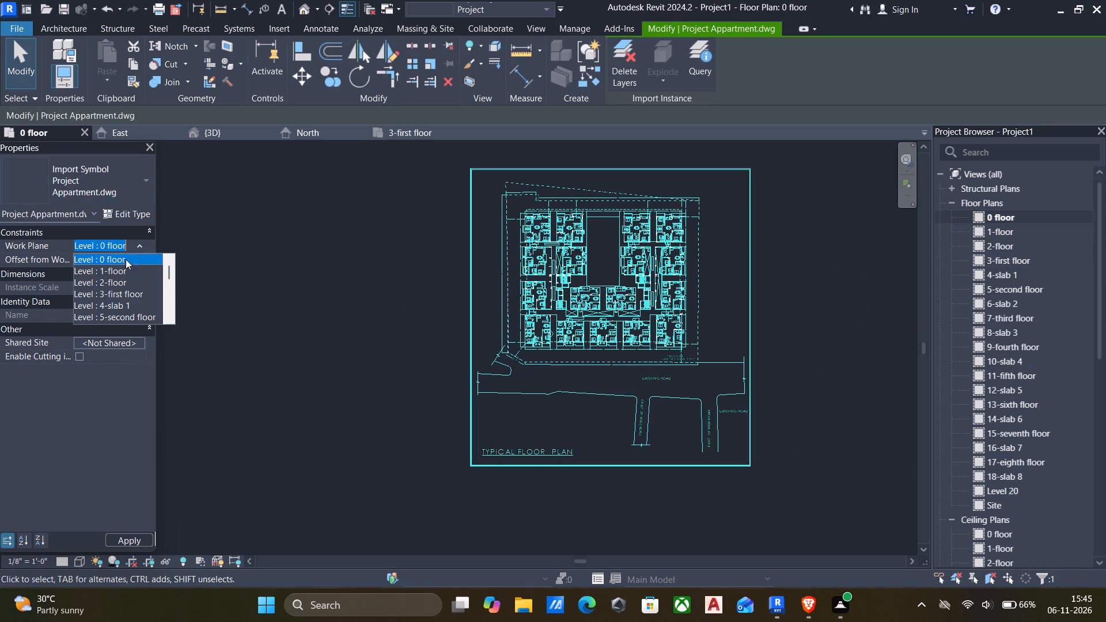
click(105, 292)
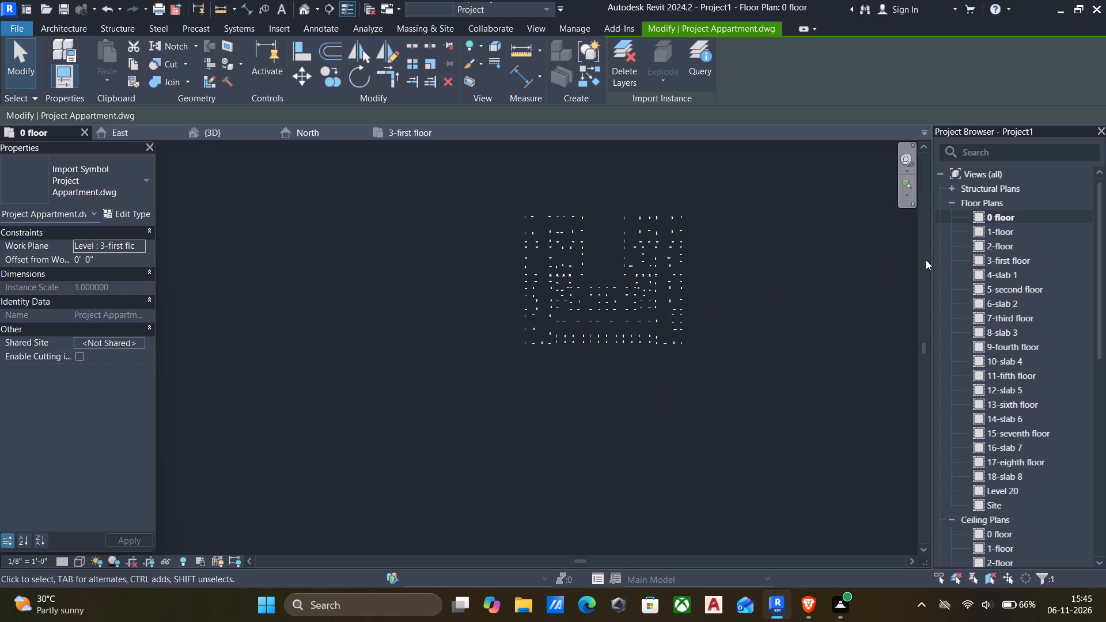
double_click(976, 260)
scroll(546, 305, down, 5)
middle_drag(545, 305, 519, 304)
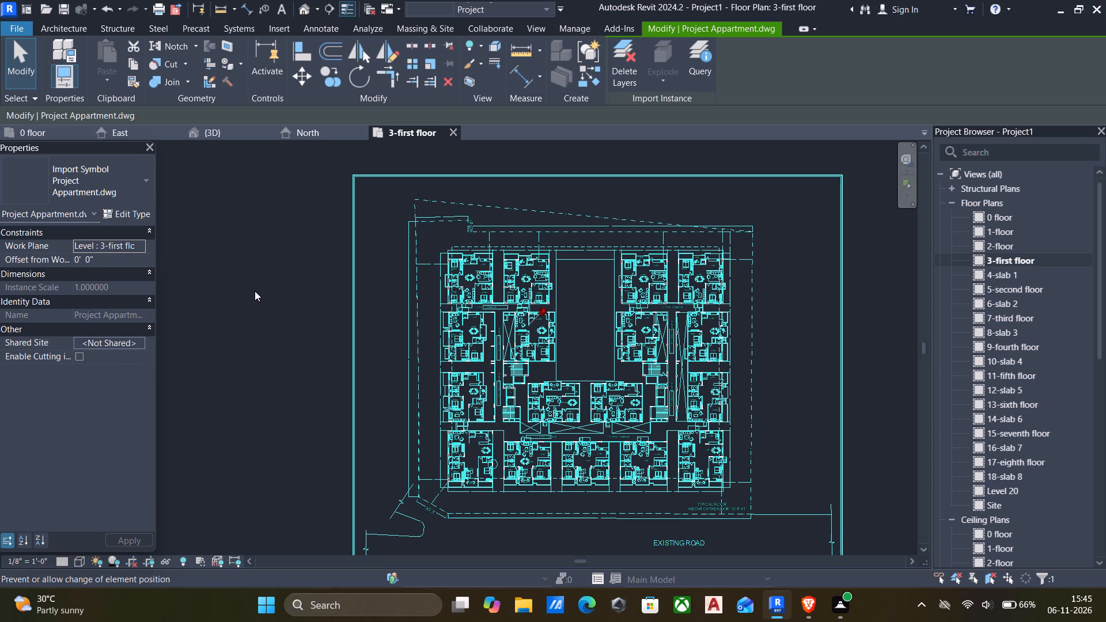
click(255, 291)
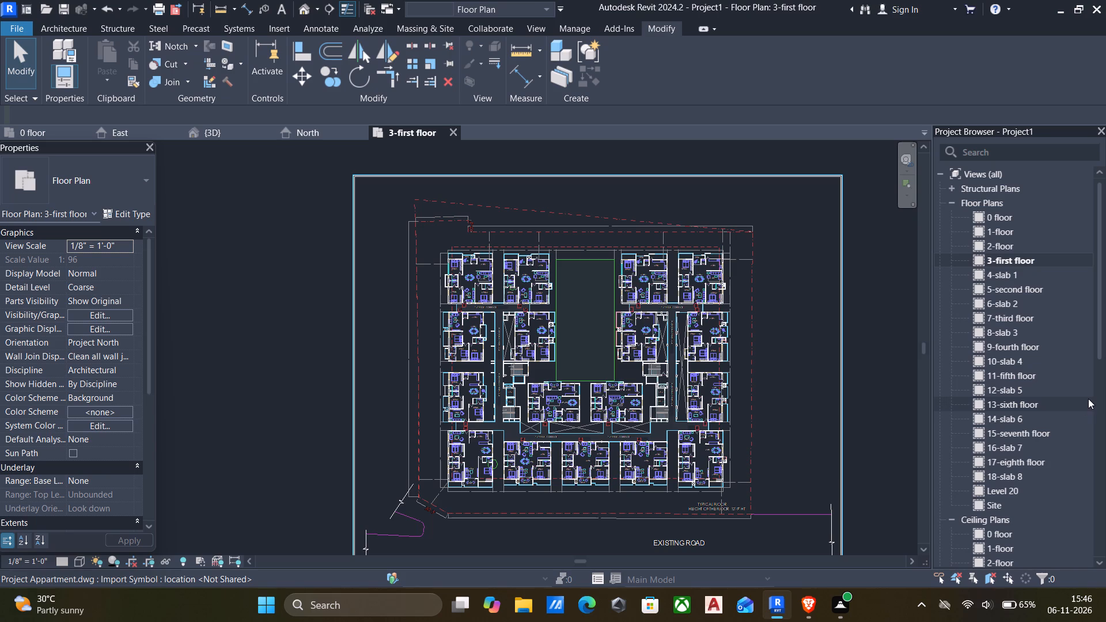
Examine the apartment units, corridors and column positions against the imported drawing across the 3-first floor plan.
scroll(465, 251, up, 2)
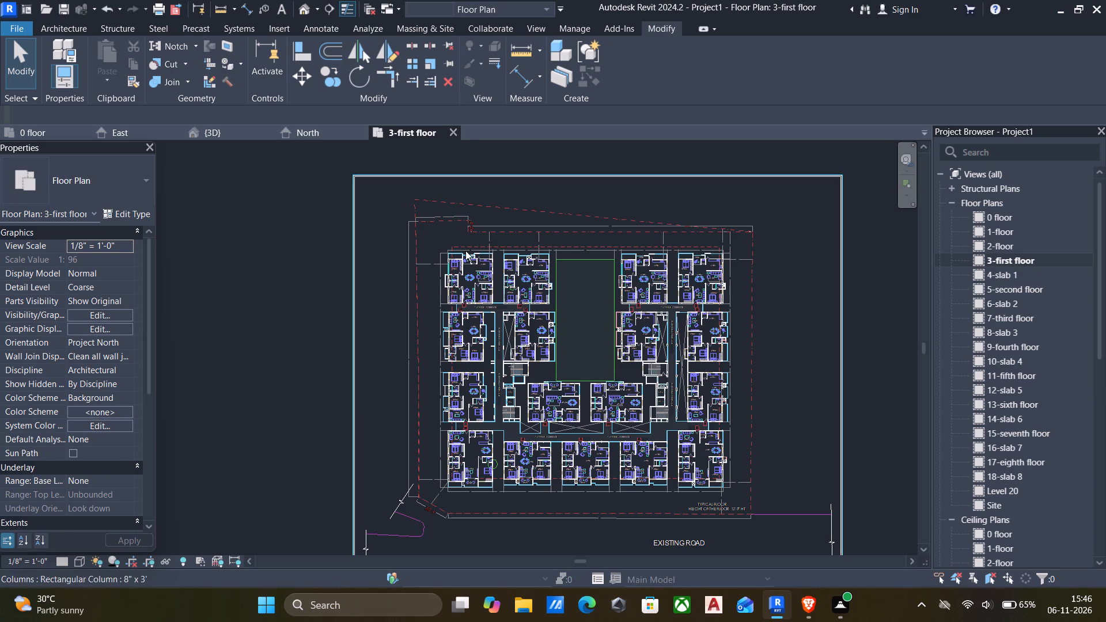
scroll(465, 251, up, 3)
scroll(501, 285, up, 4)
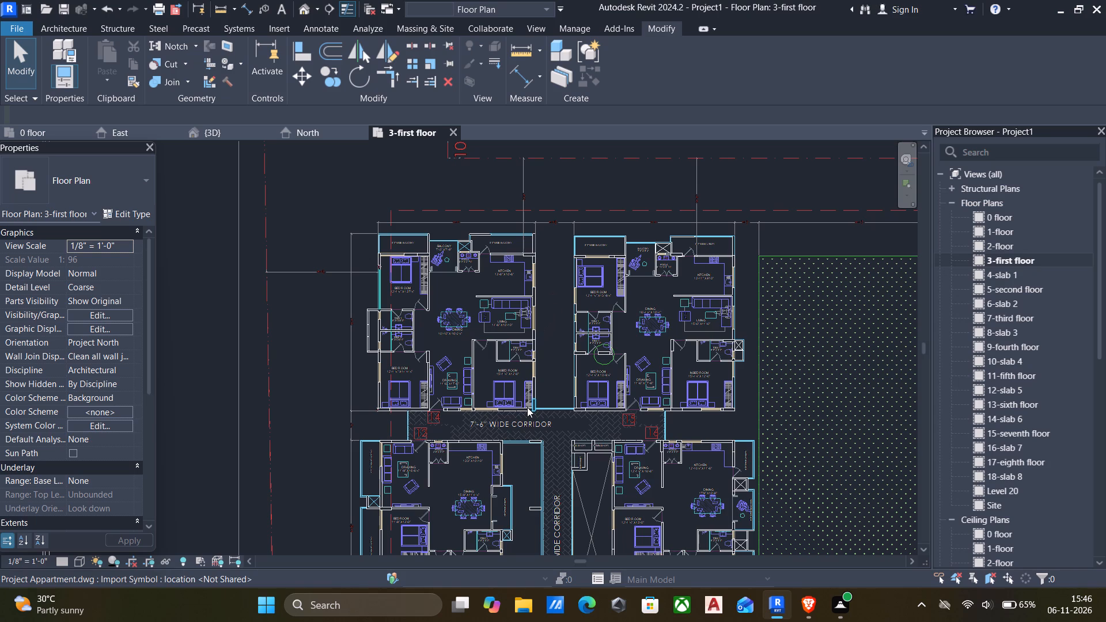
scroll(520, 417, up, 5)
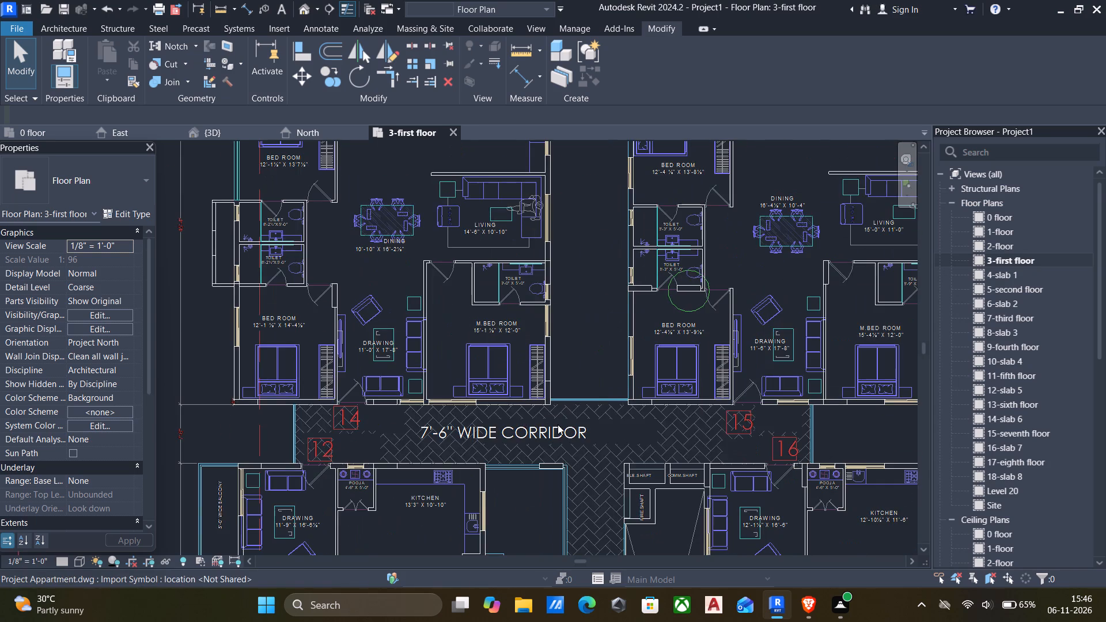
scroll(558, 424, down, 4)
scroll(683, 431, down, 4)
middle_drag(683, 432, 575, 378)
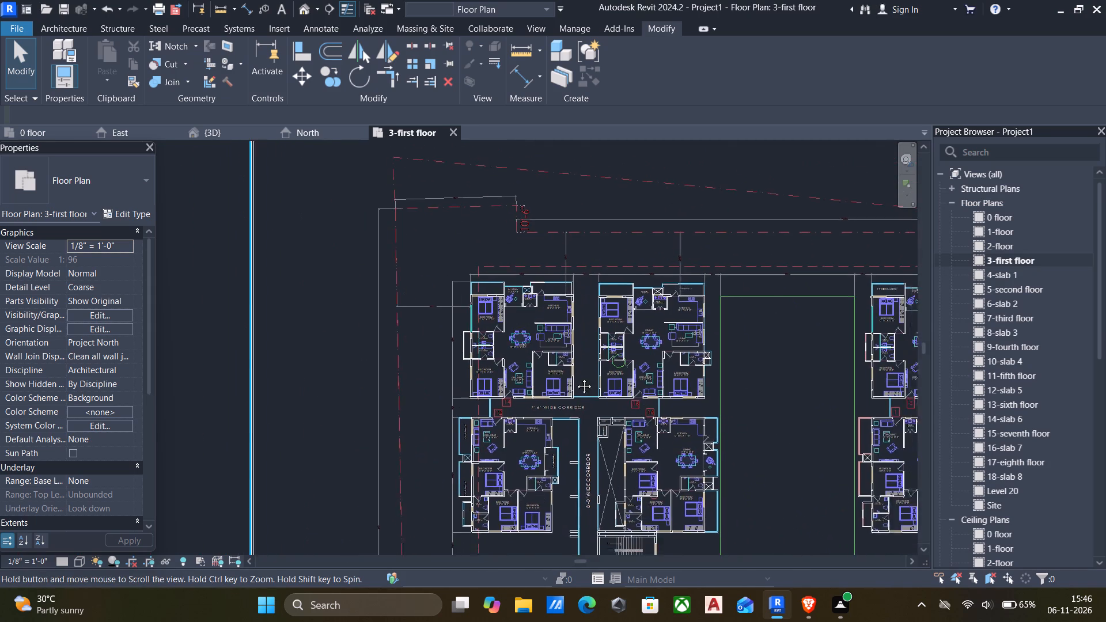
middle_drag(575, 378, 495, 350)
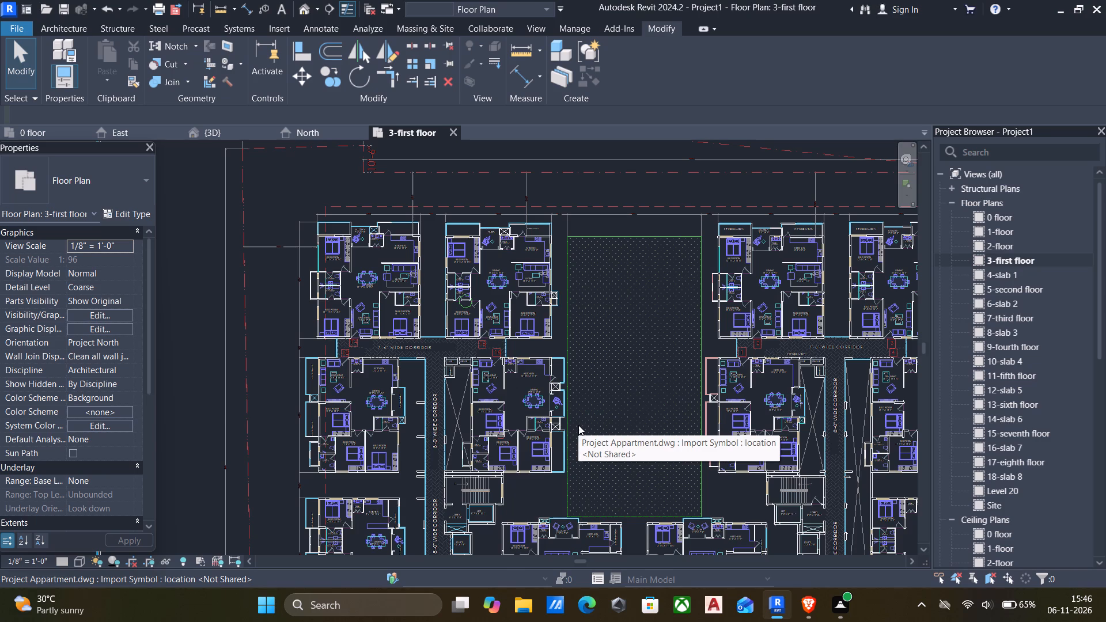
scroll(578, 413, down, 5)
middle_drag(585, 413, 525, 359)
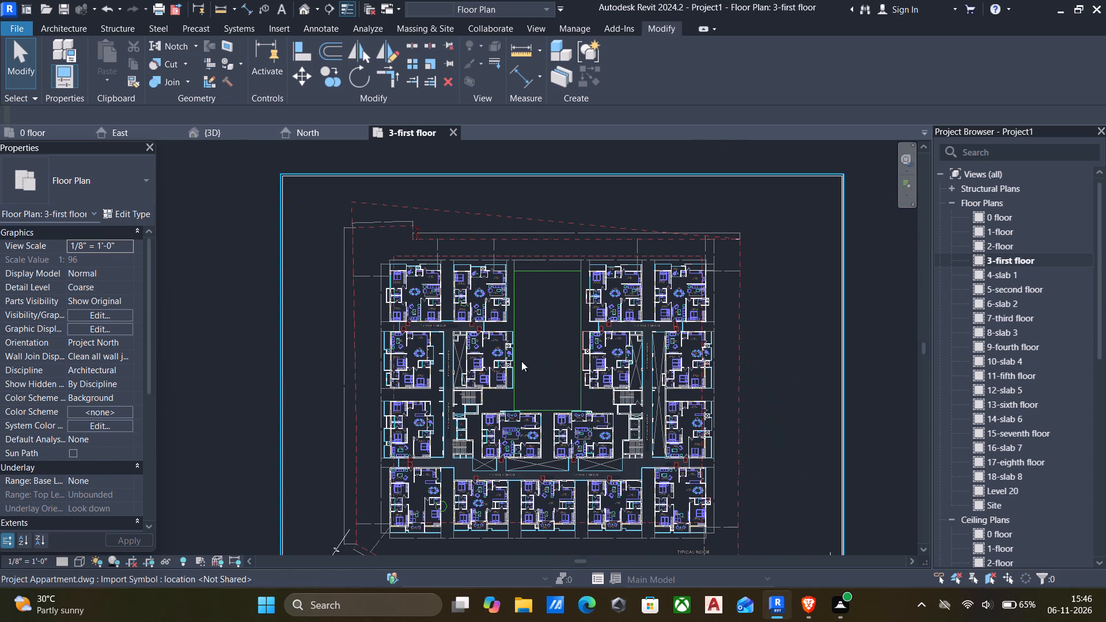
scroll(730, 358, up, 4)
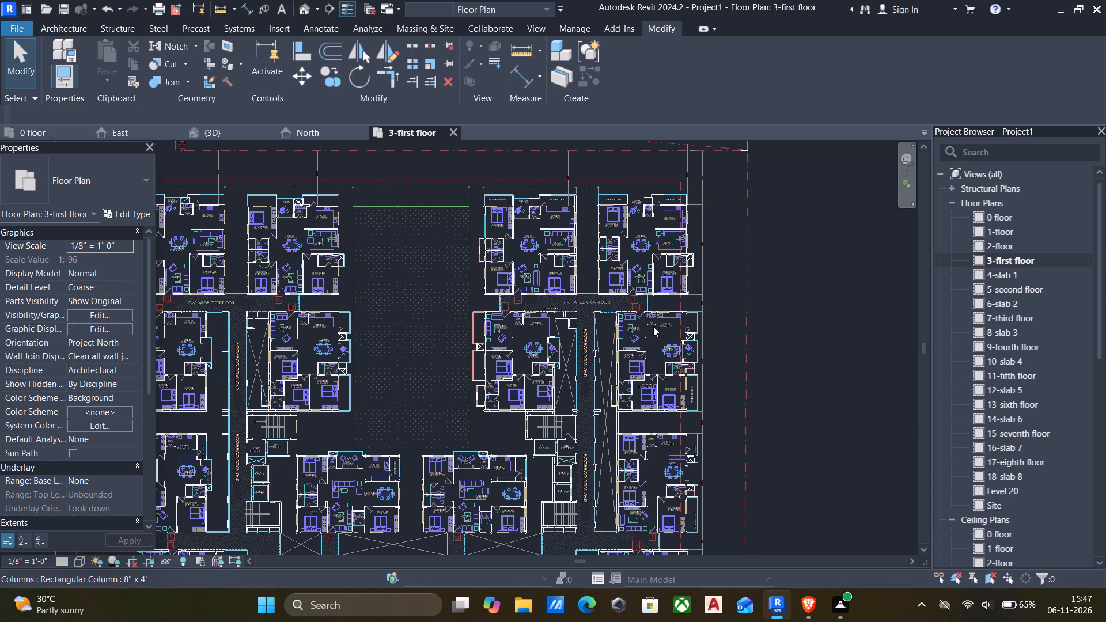
scroll(660, 319, up, 4)
scroll(719, 293, up, 3)
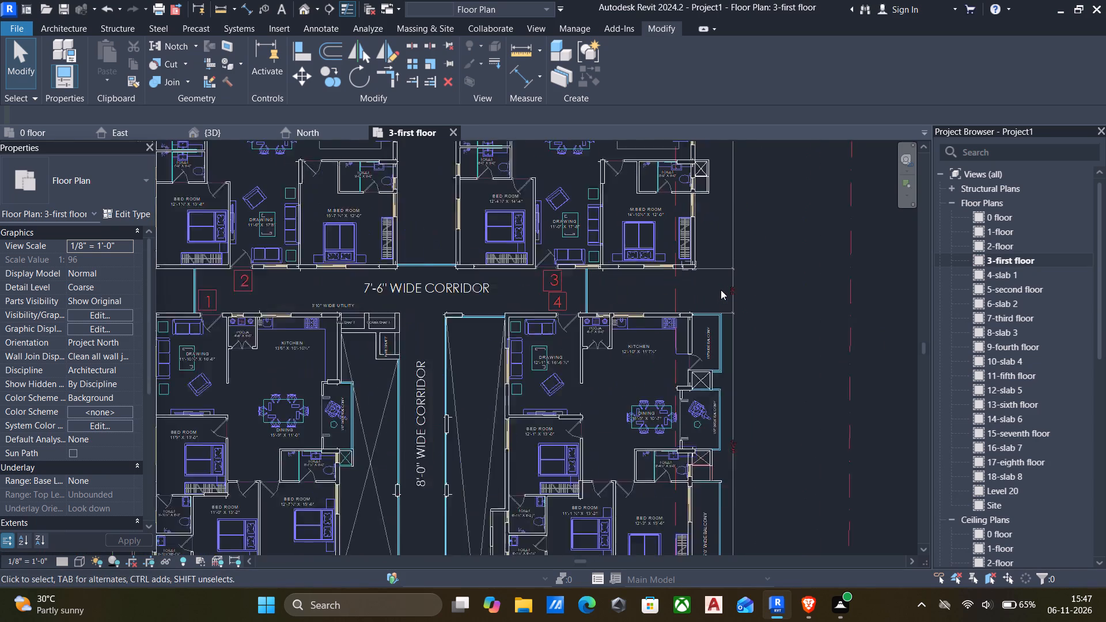
scroll(721, 290, up, 1)
scroll(707, 287, down, 5)
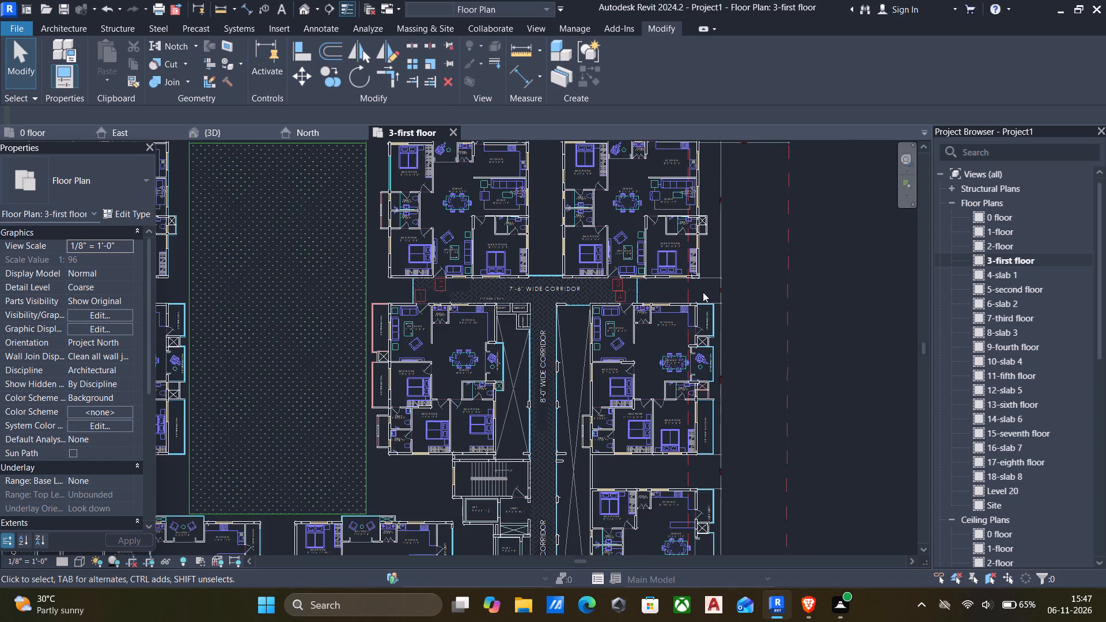
scroll(703, 293, down, 2)
scroll(530, 295, down, 5)
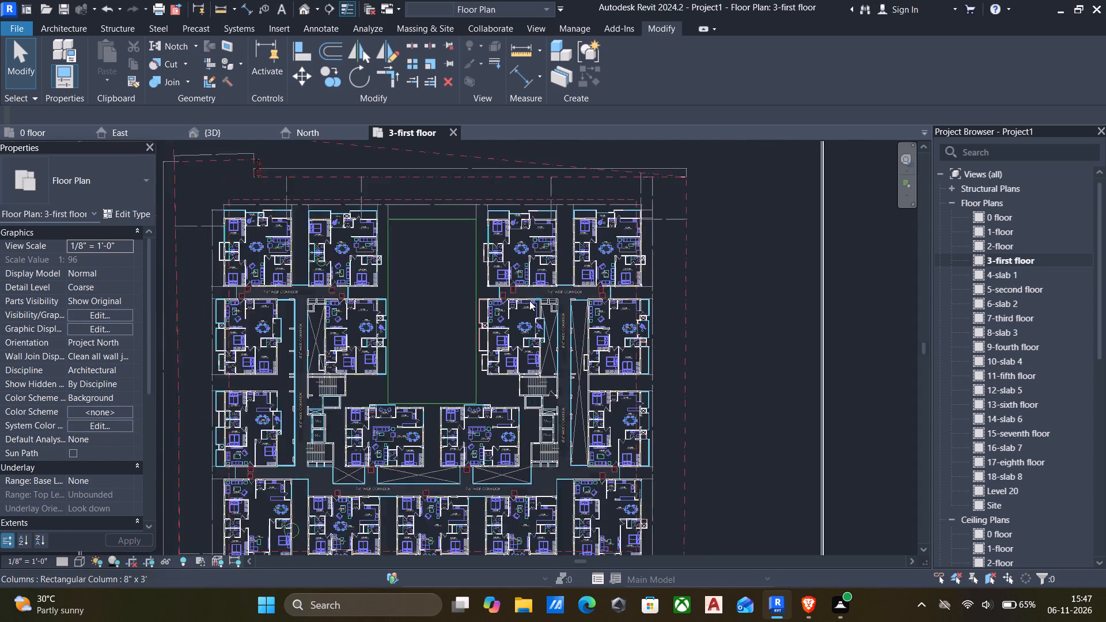
scroll(529, 301, down, 2)
middle_drag(555, 302, 630, 302)
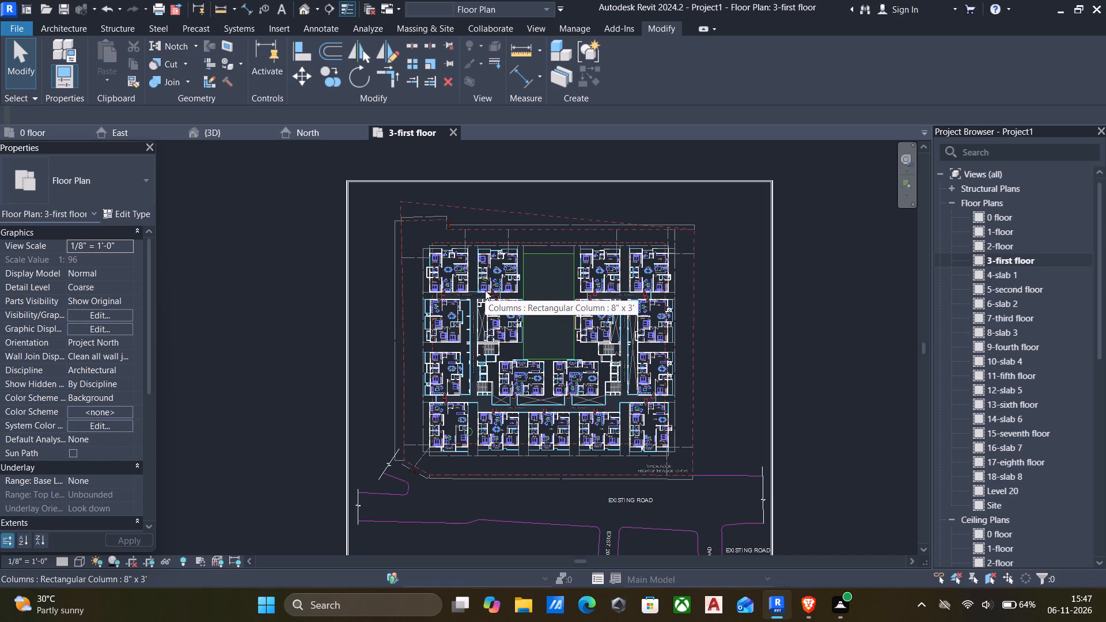
Examine the upper apartment blocks beside the central open area and the 7'-6" wide corridor edge near units 15 and 16.
scroll(483, 301, up, 4)
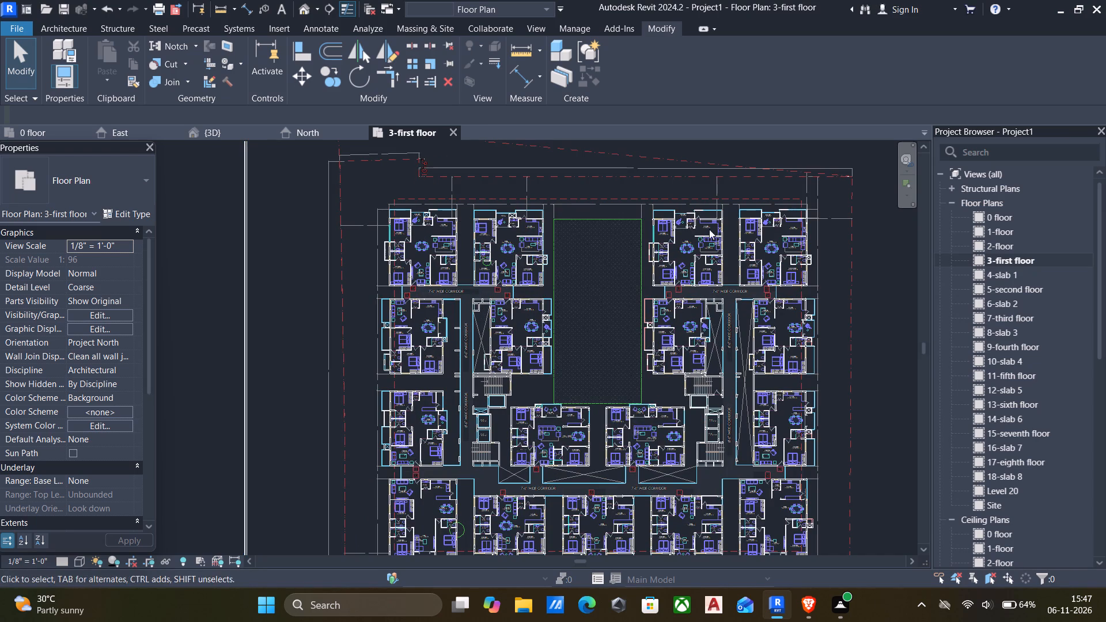
scroll(681, 241, up, 4)
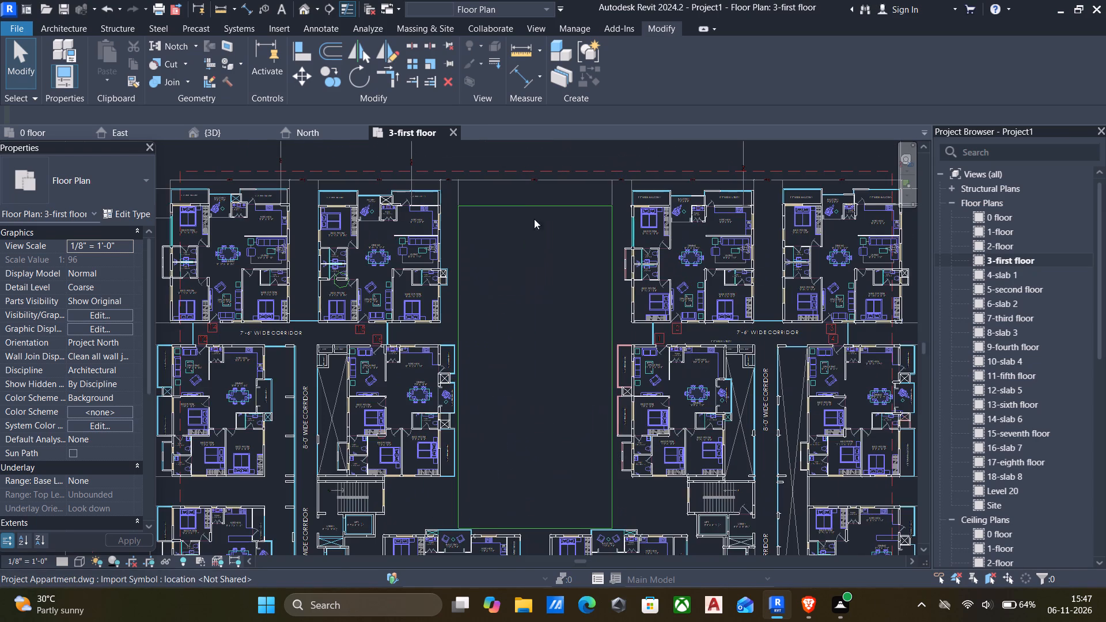
scroll(383, 213, up, 4)
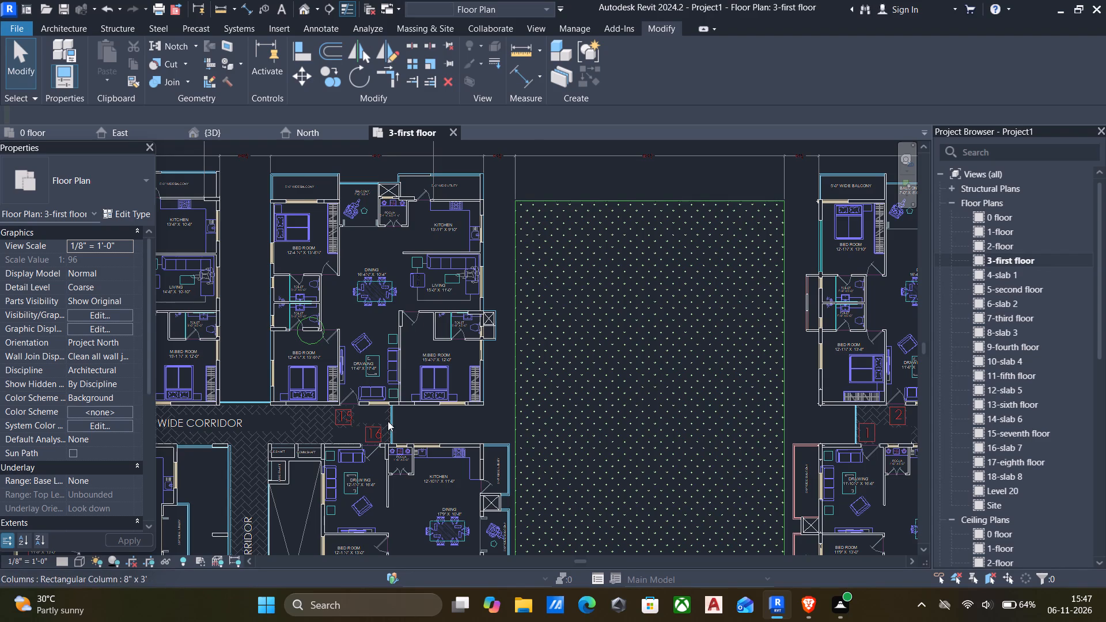
scroll(389, 420, up, 14)
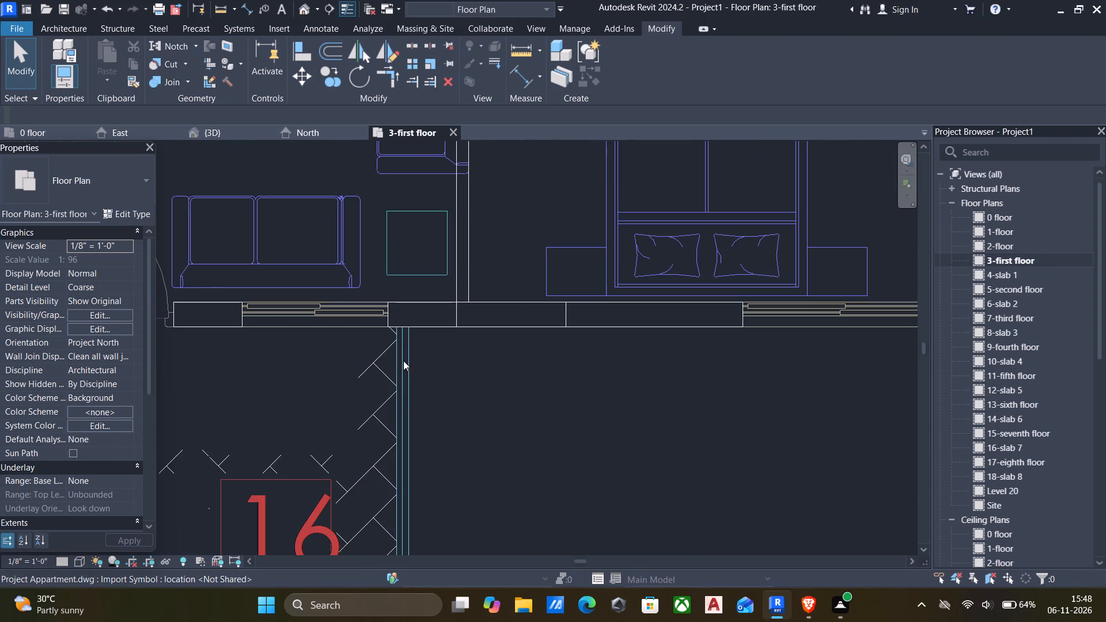
scroll(405, 358, down, 10)
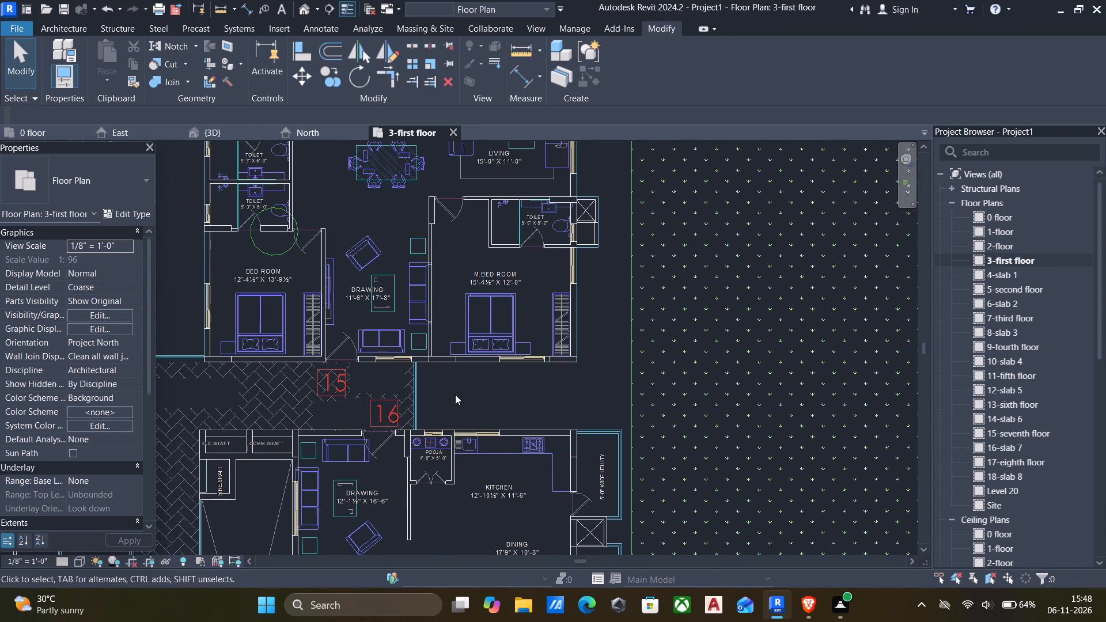
scroll(473, 395, down, 6)
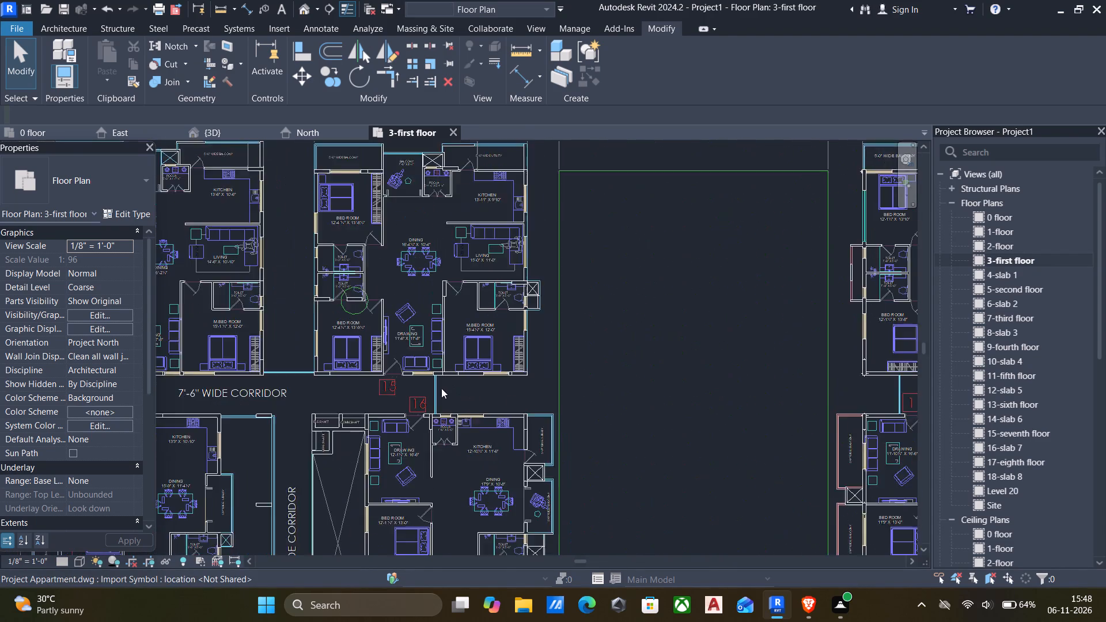
scroll(441, 388, down, 1)
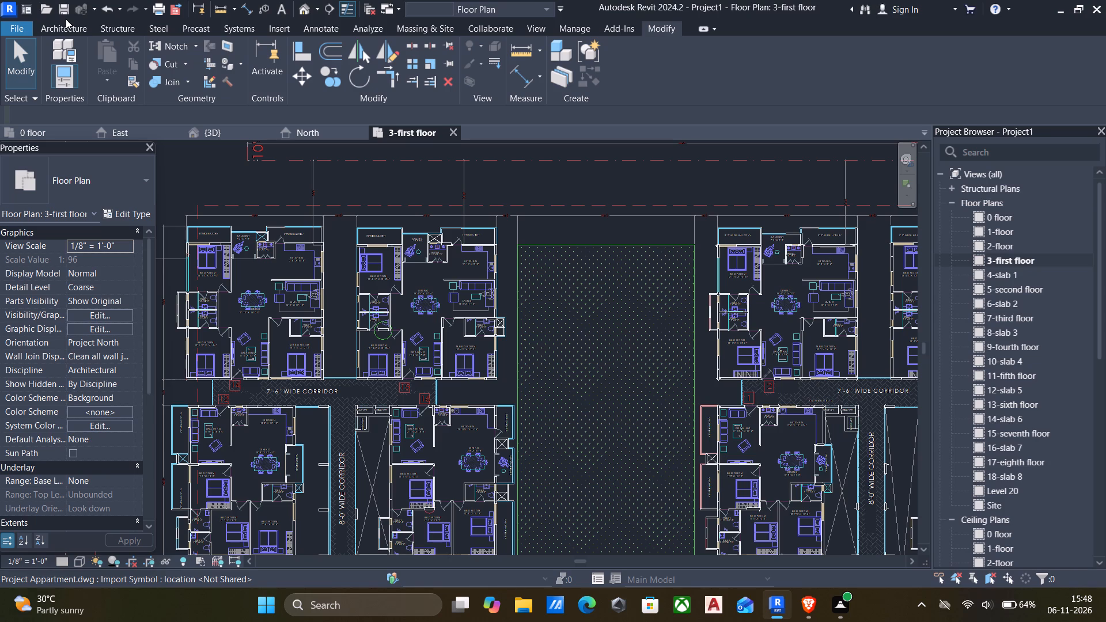
Start an architectural floor on 3-first floor and duplicate the Generic - 12" type as 6" floor.
click(74, 25)
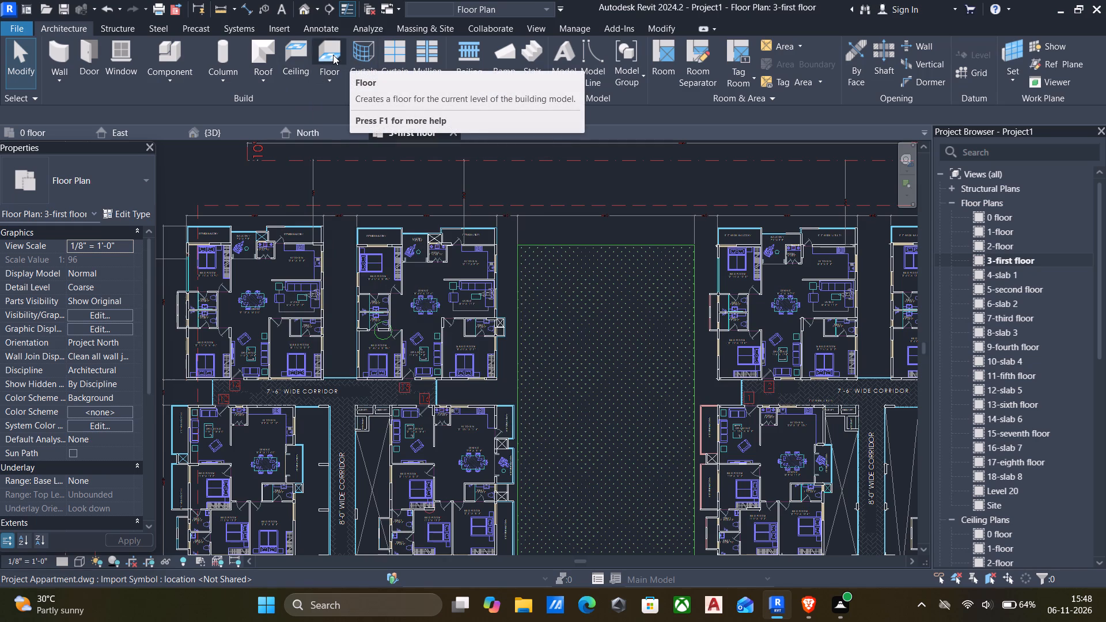
click(333, 55)
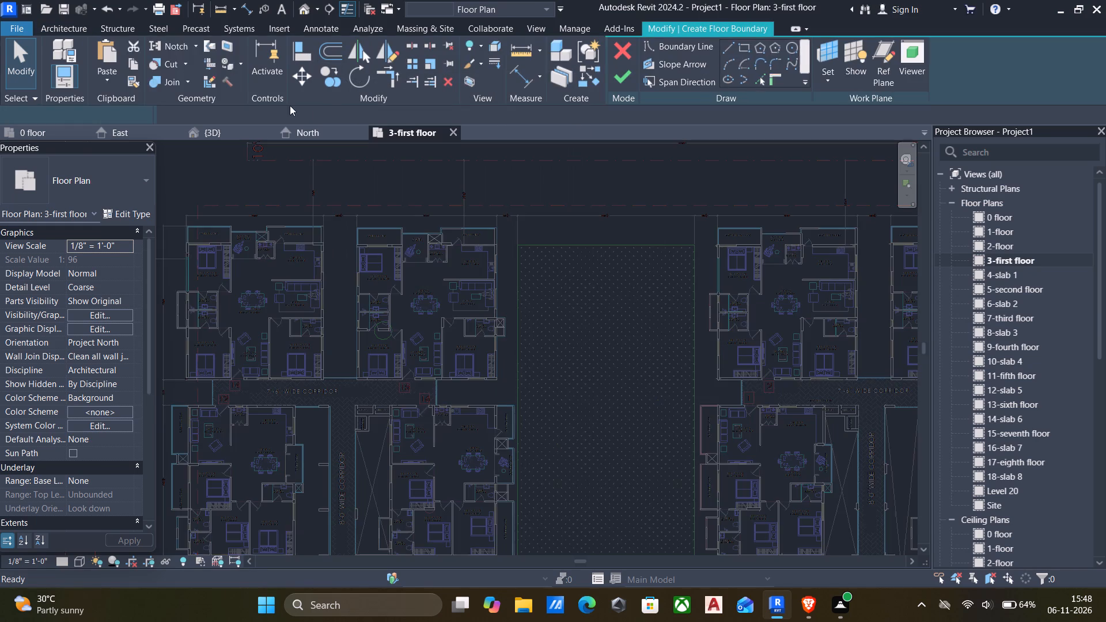
click(132, 212)
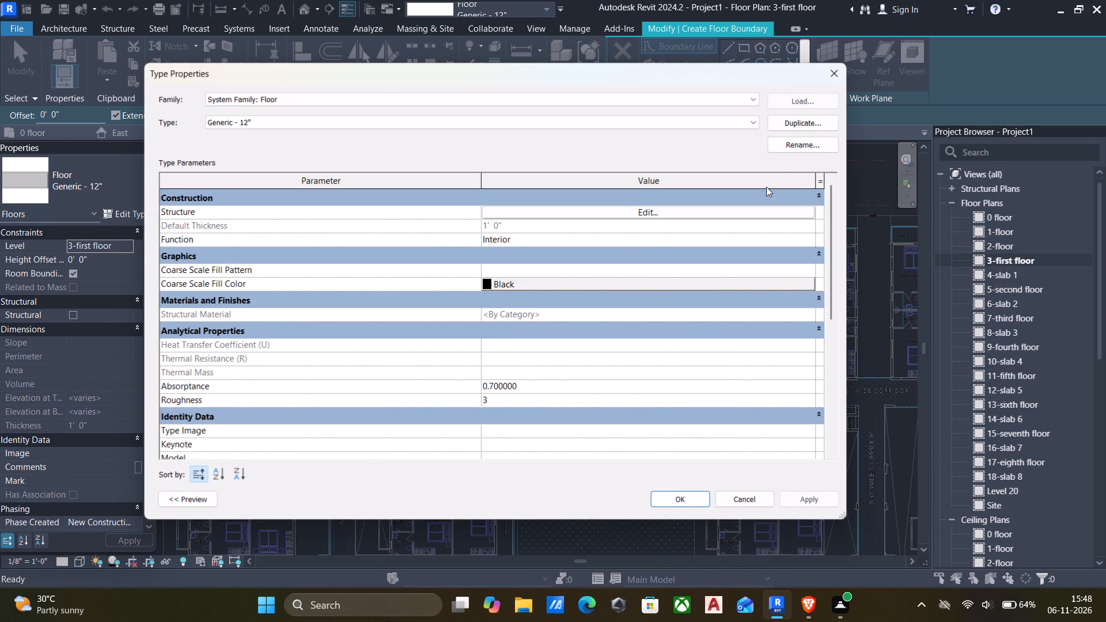
click(787, 126)
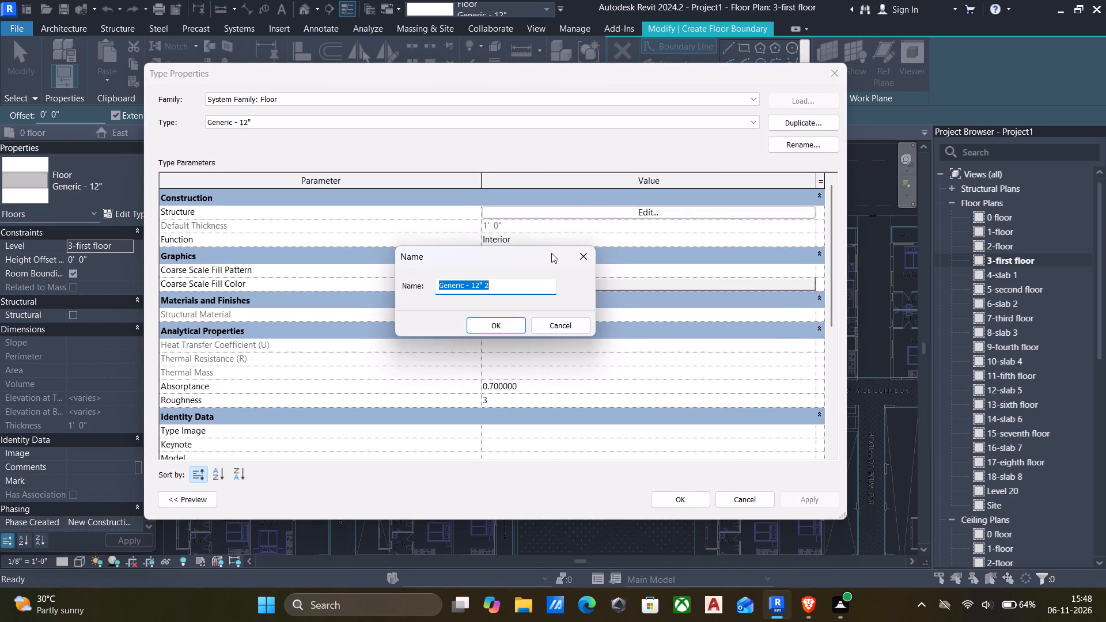
key(BackSpace)
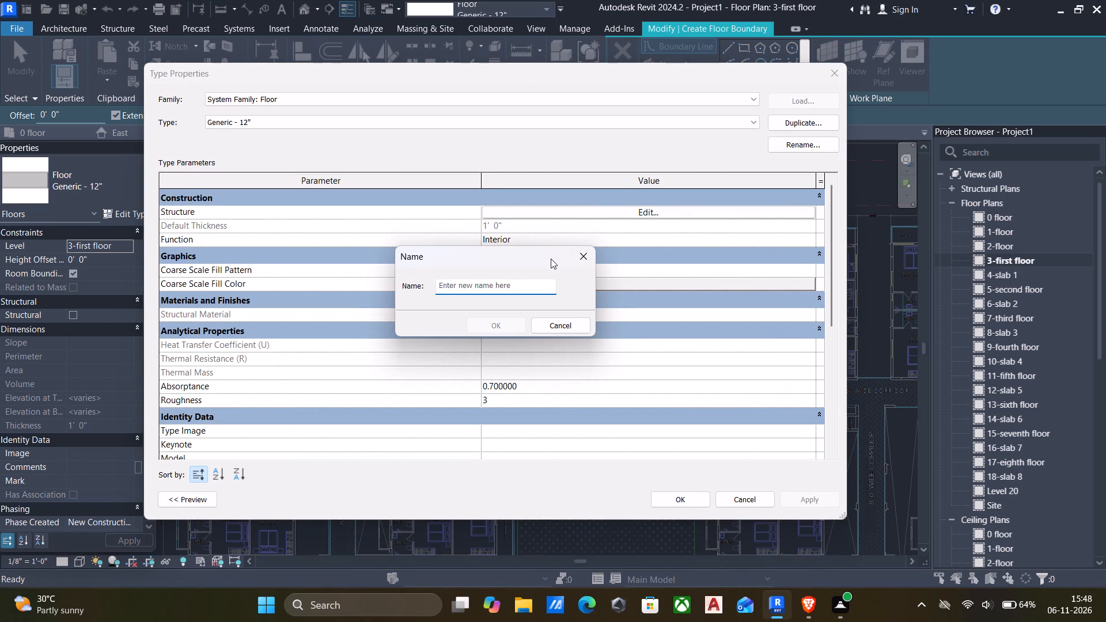
key(6)
key(shift+quotedbl)
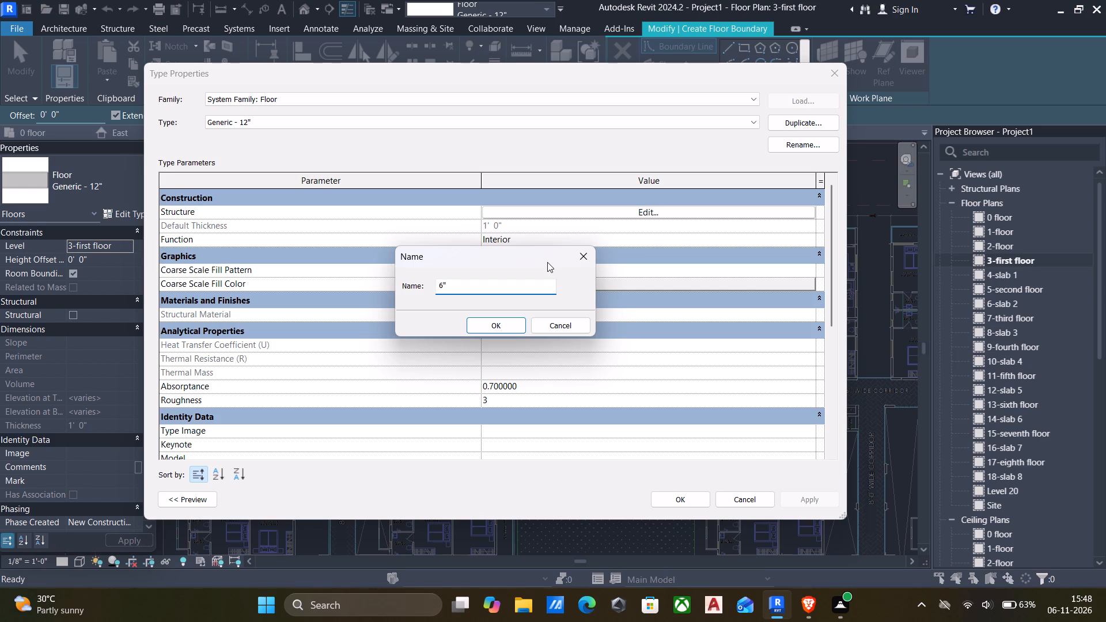
key(space)
text(floor)
click(480, 329)
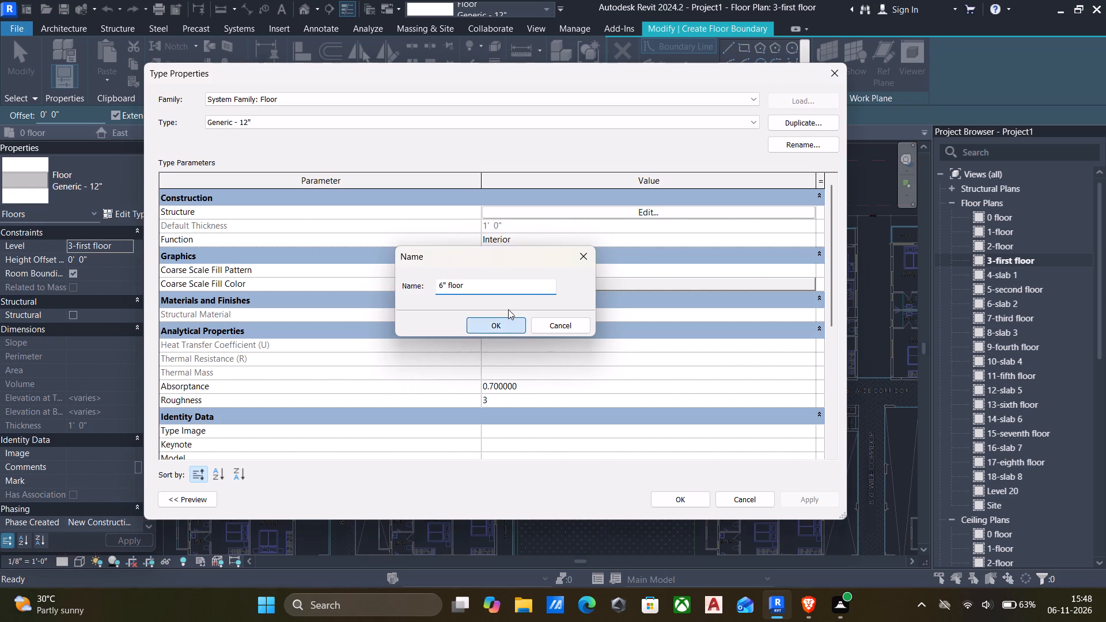
Set the structure layer thickness of the 6" floor type to 6" and apply the type to the new floor.
click(650, 213)
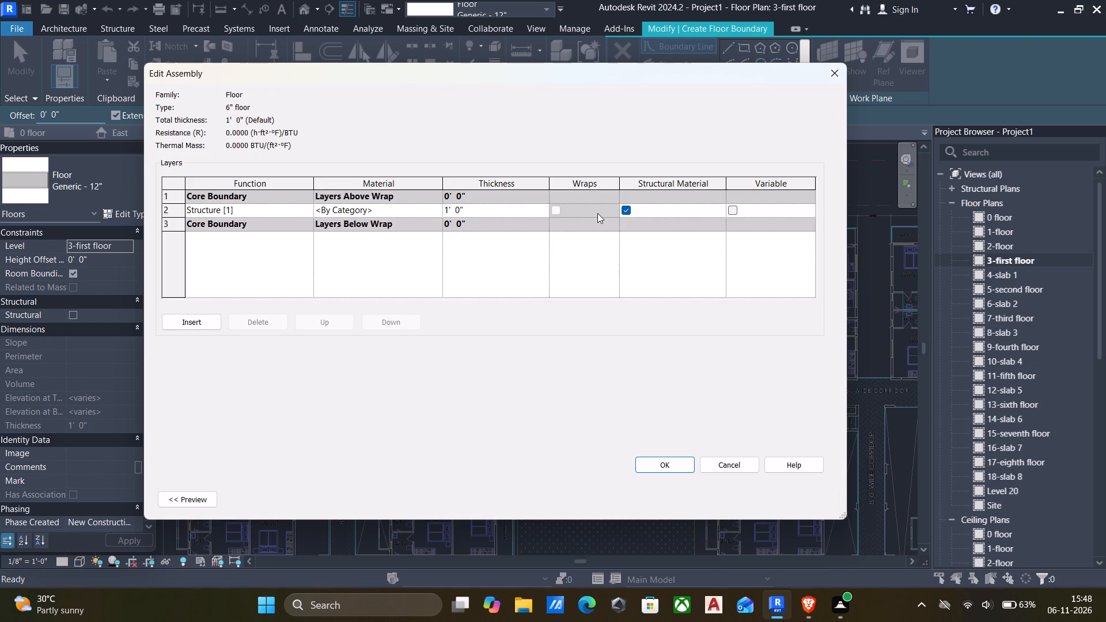
click(478, 211)
text(6")
key(Return)
click(652, 461)
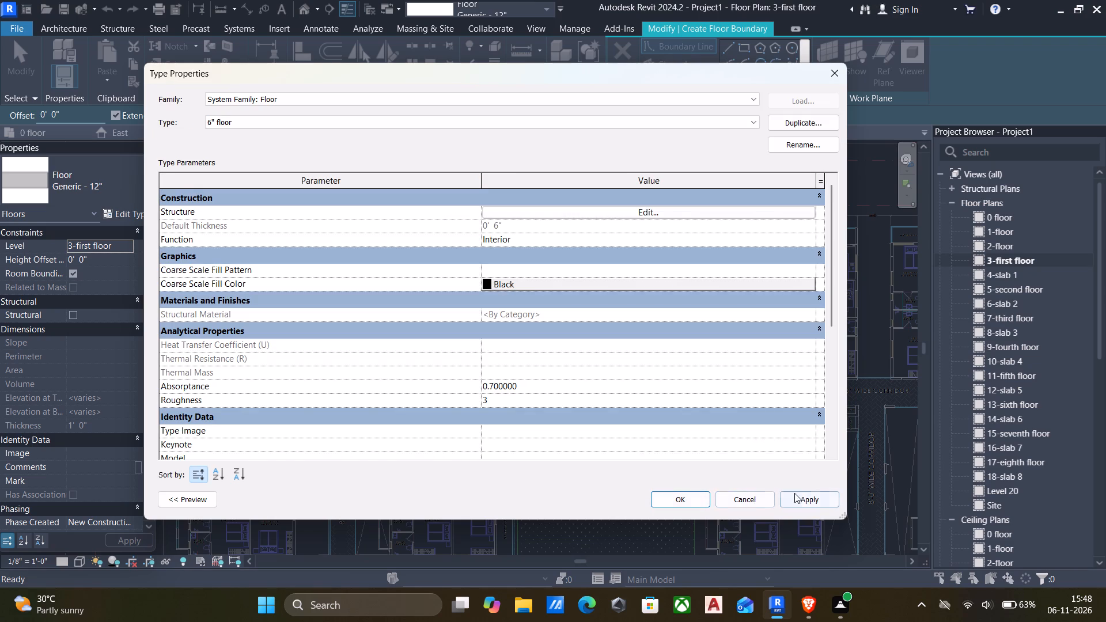
click(804, 494)
click(672, 494)
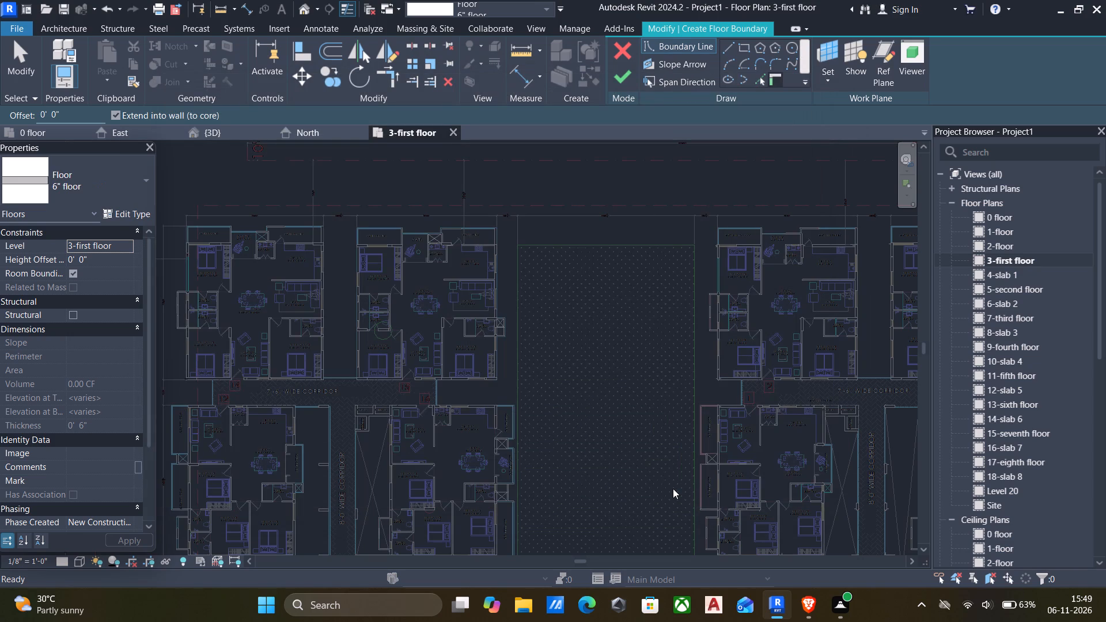
With the Rectangle boundary tool active, examine the corner apartment's outer edges around the 5'-0" wide balcony for a starting corner.
click(740, 48)
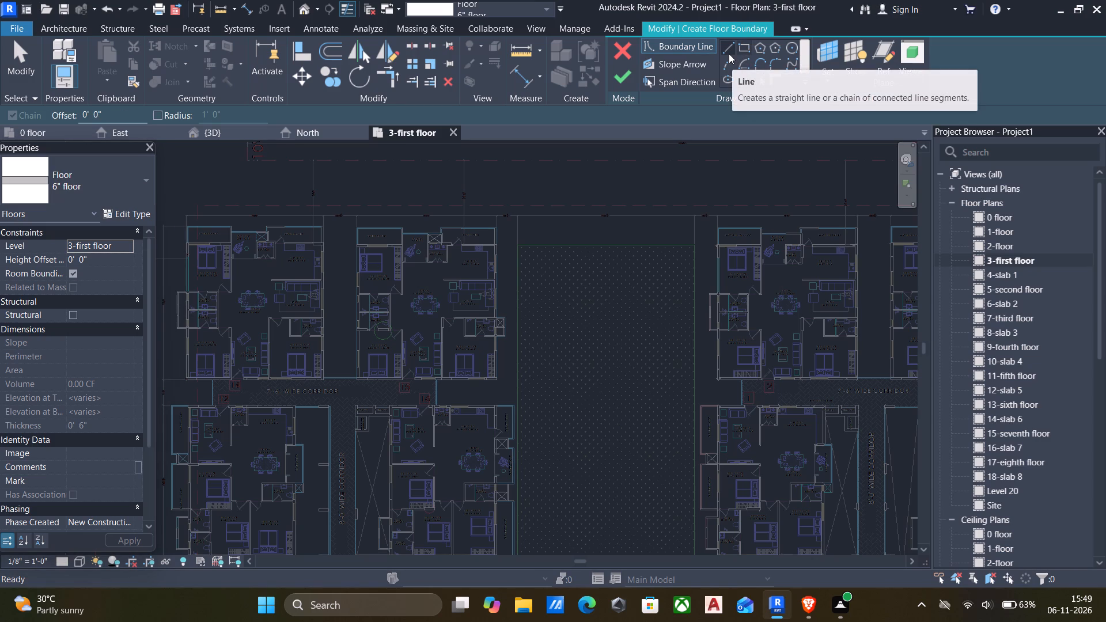
scroll(657, 98, down, 3)
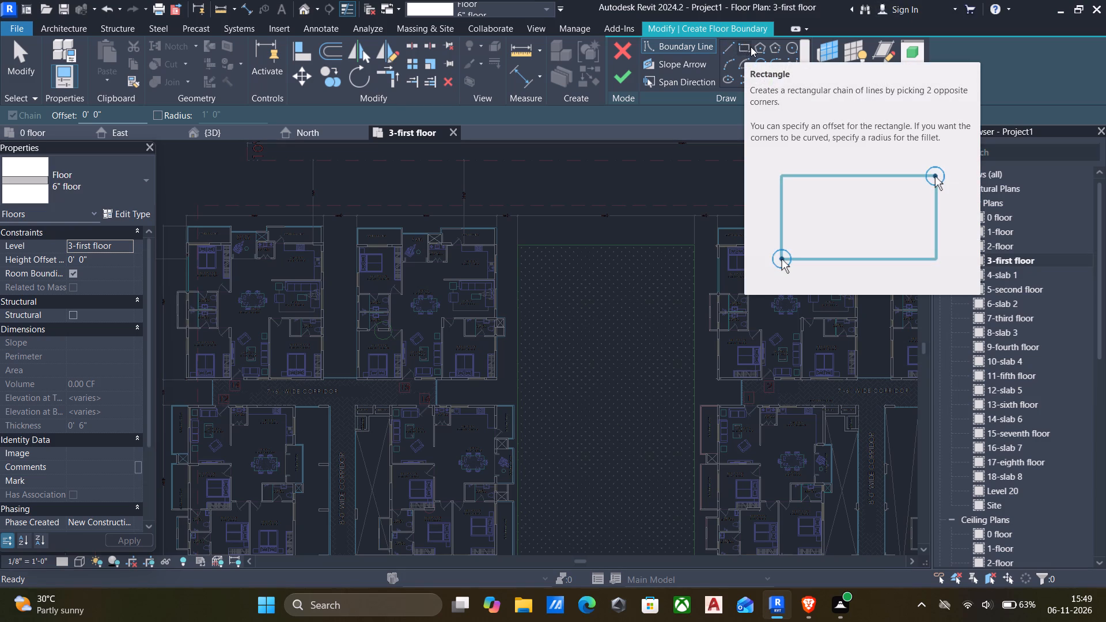
click(745, 47)
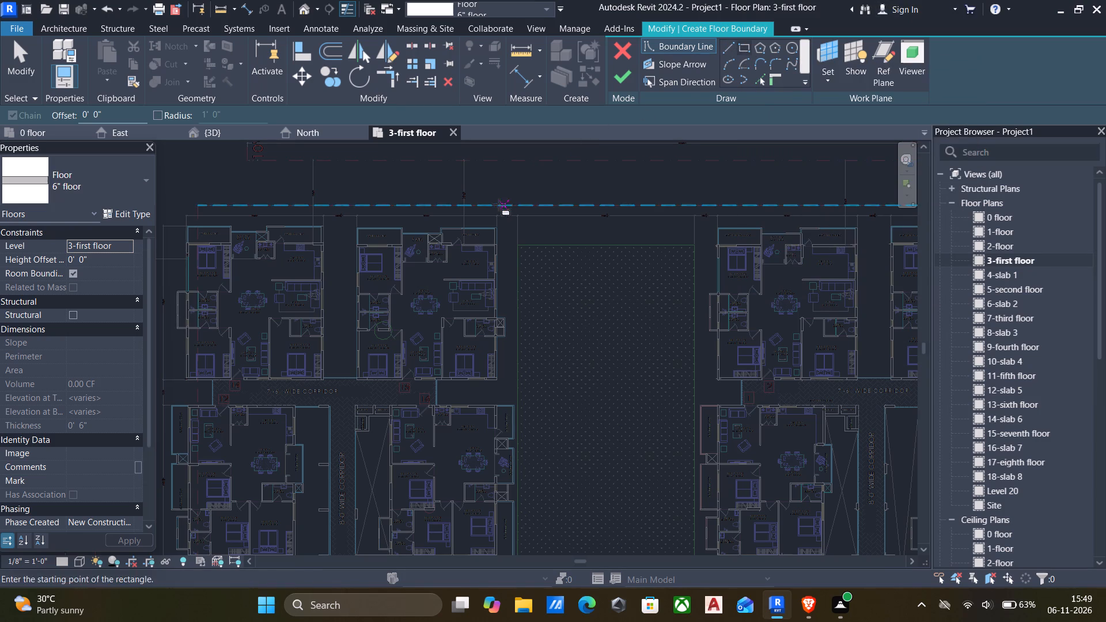
scroll(499, 204, up, 4)
scroll(498, 199, down, 7)
middle_drag(500, 202, 632, 214)
scroll(420, 236, up, 4)
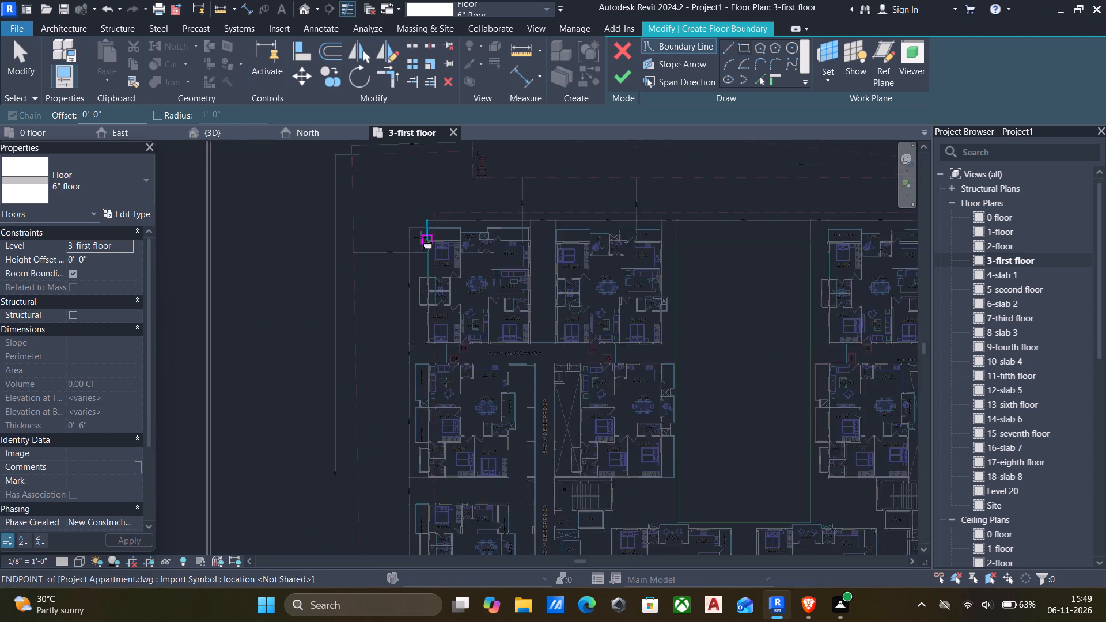
scroll(421, 237, up, 6)
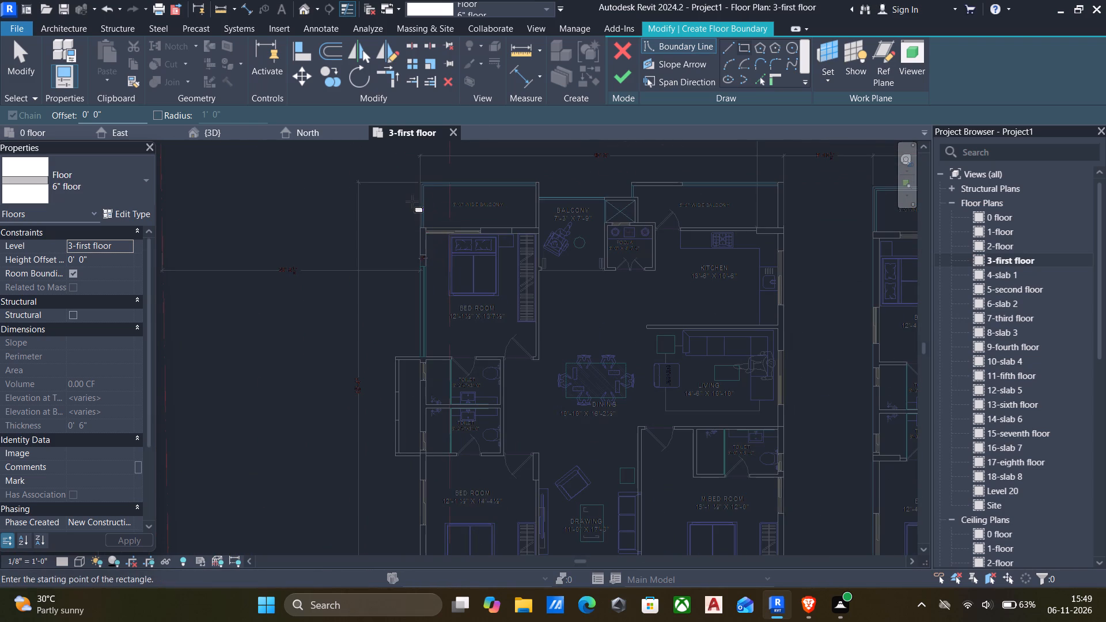
scroll(419, 187, up, 1)
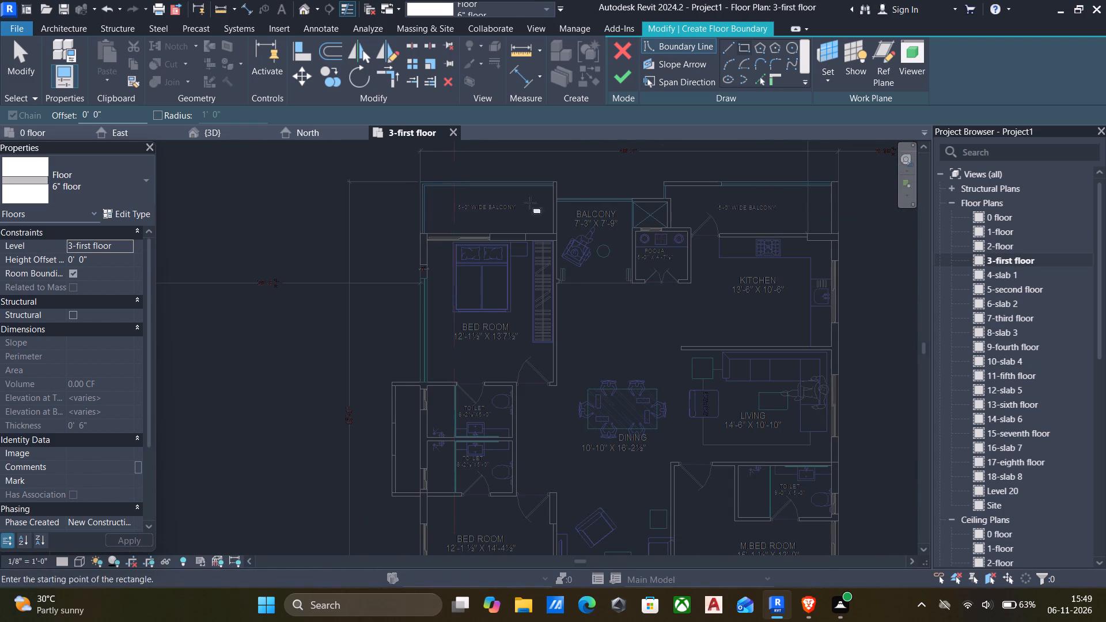
scroll(581, 192, up, 5)
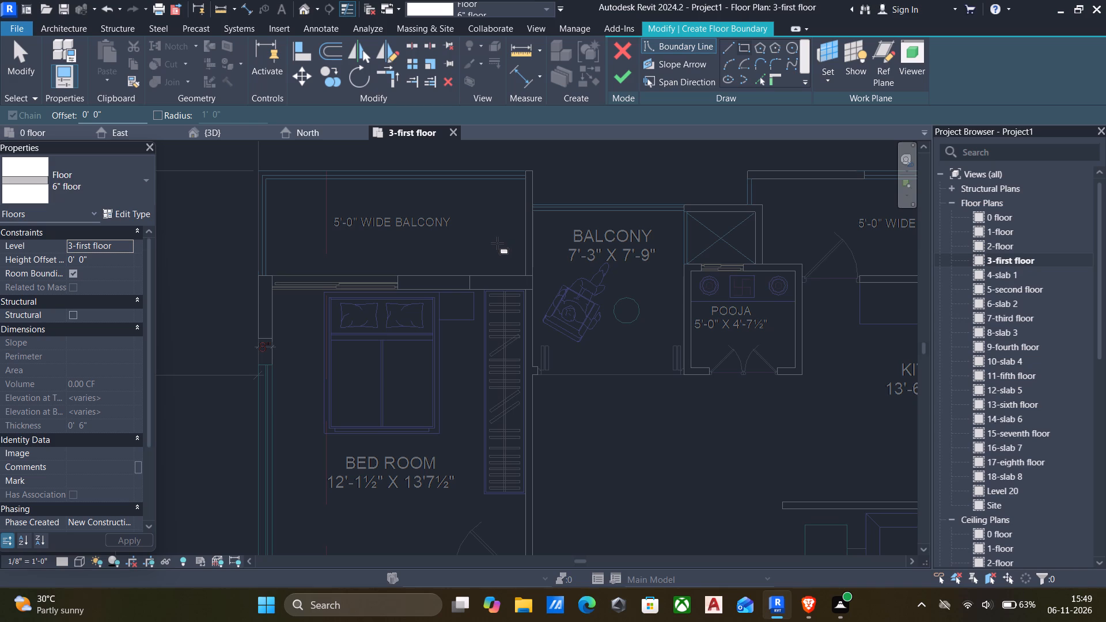
scroll(465, 324, down, 5)
middle_drag(466, 326, 464, 326)
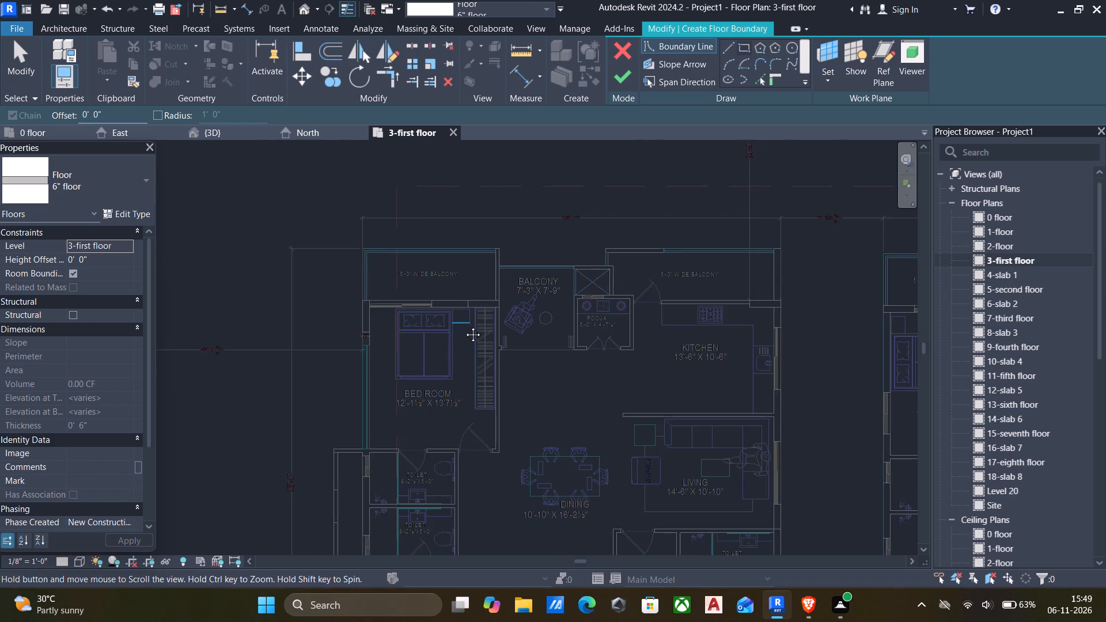
middle_drag(464, 326, 427, 297)
scroll(425, 304, down, 3)
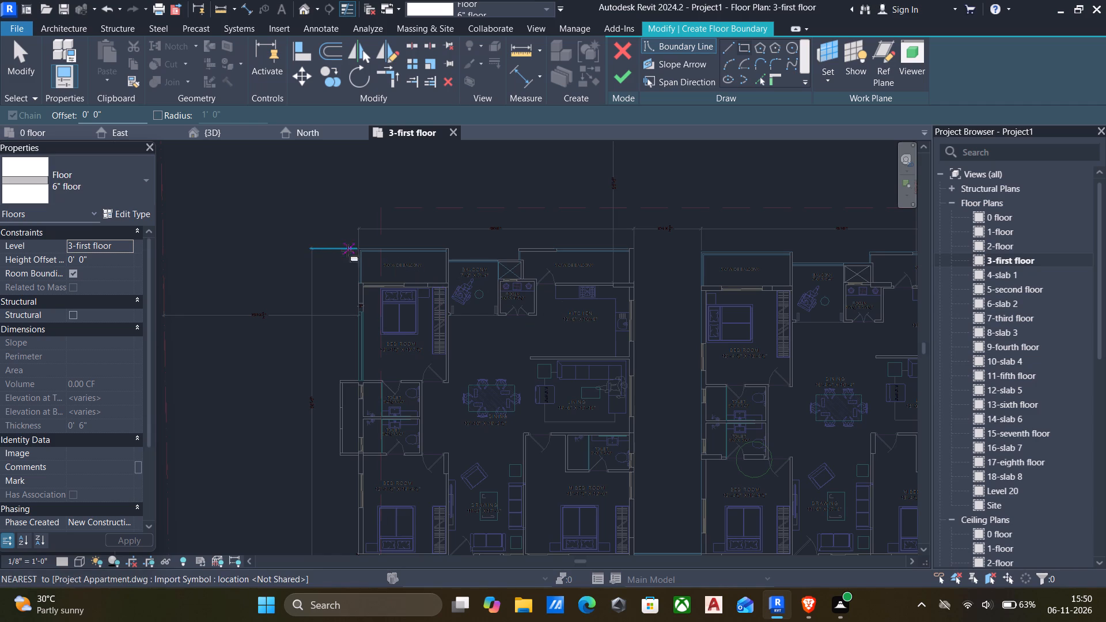
scroll(357, 249, up, 2)
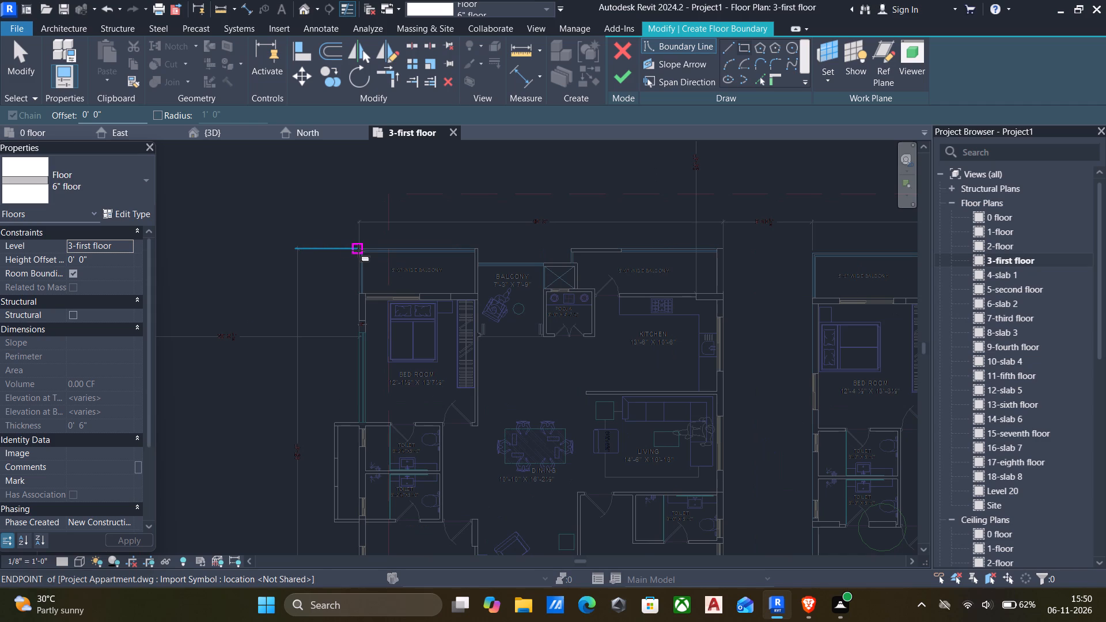
scroll(368, 262, up, 10)
scroll(366, 264, down, 2)
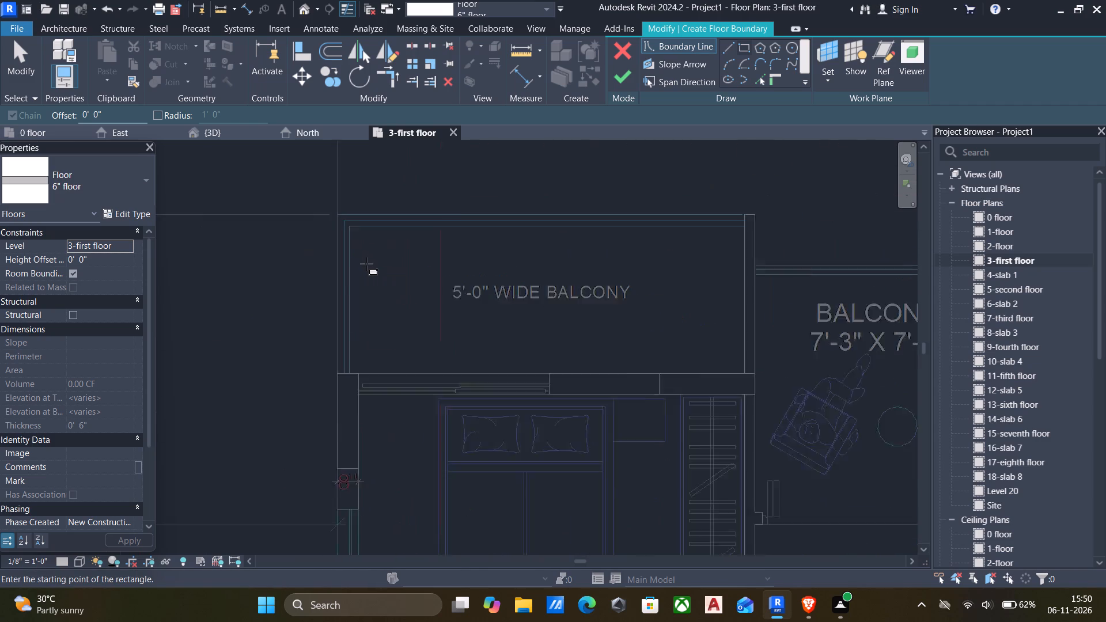
scroll(366, 264, down, 2)
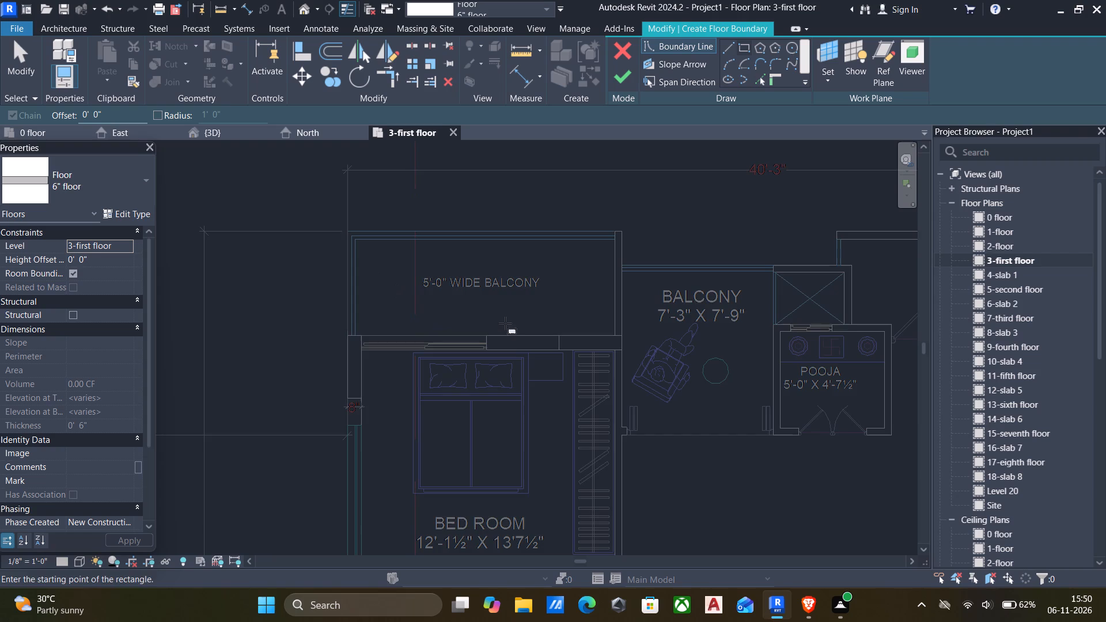
scroll(521, 341, down, 2)
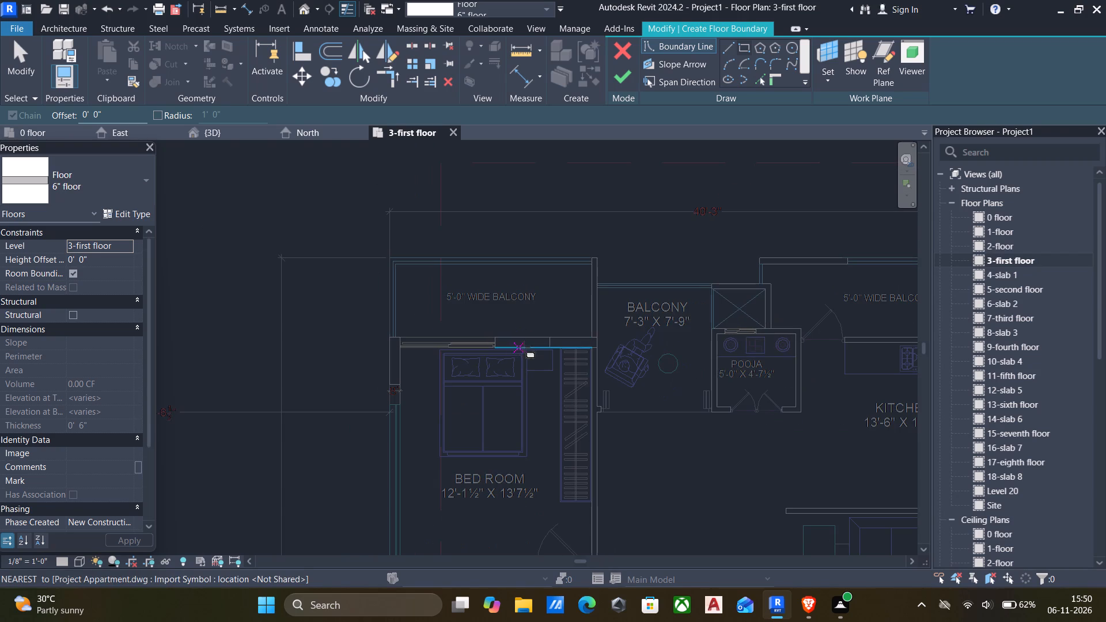
Examine the corner apartment's full outline down to the 7'-6" wide corridor and the neighbouring upper unit.
scroll(595, 365, down, 5)
middle_drag(589, 371, 484, 297)
scroll(469, 297, up, 1)
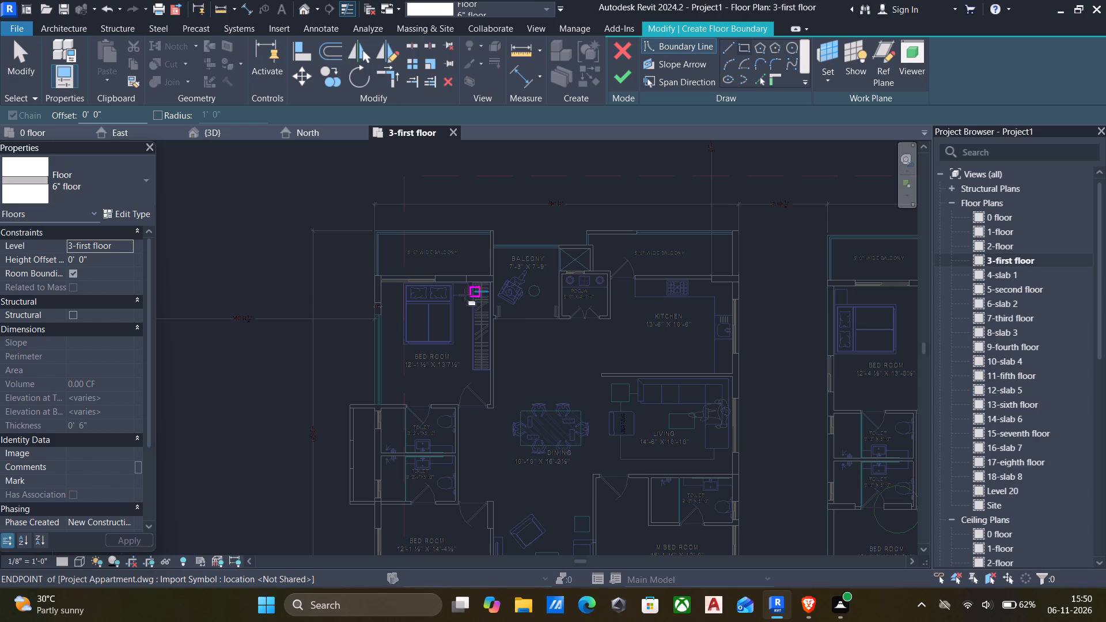
scroll(579, 331, down, 6)
scroll(659, 368, down, 1)
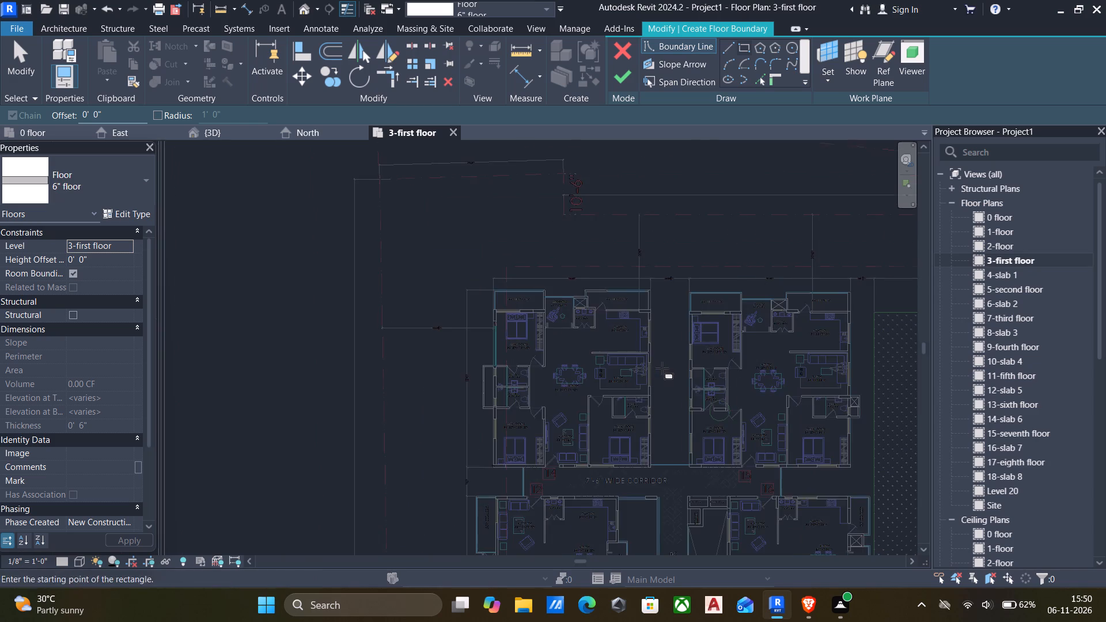
middle_drag(662, 368, 637, 343)
scroll(626, 431, up, 6)
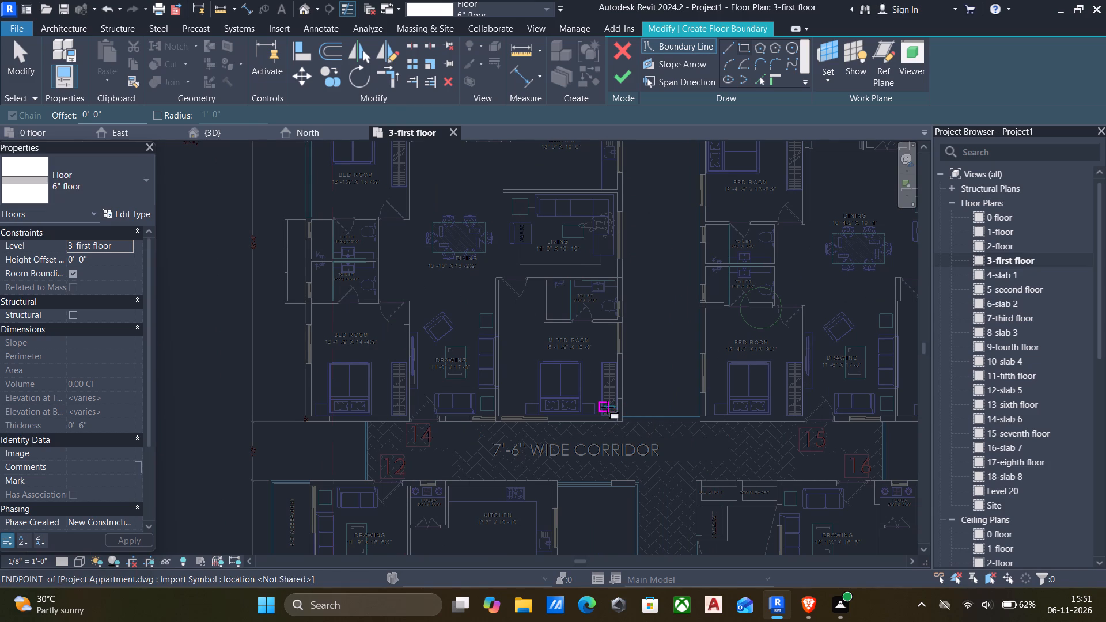
scroll(634, 409, down, 5)
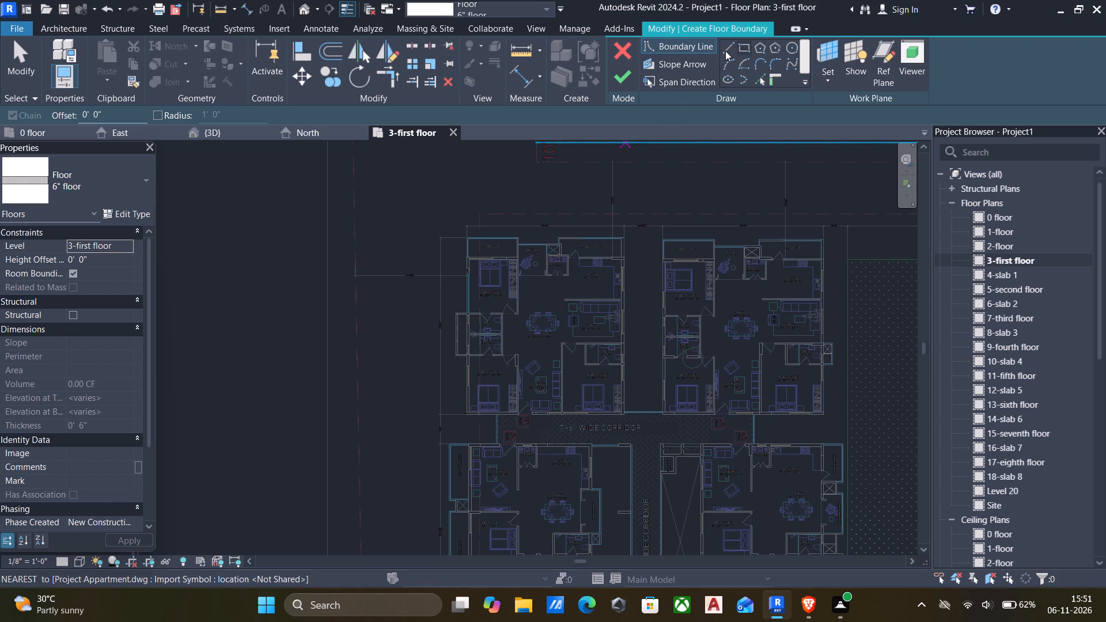
scroll(506, 256, up, 4)
With the Pick Lines boundary tool active, examine which imported drawing lines outline the corner apartment's 5'-0" wide balcony.
click(759, 77)
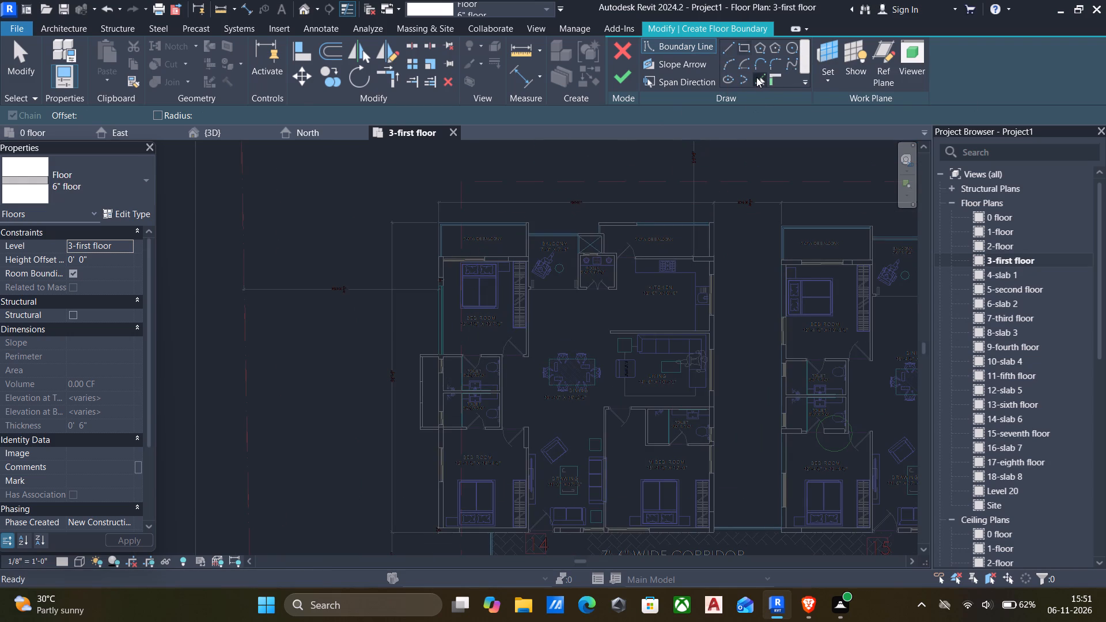
scroll(492, 217, up, 11)
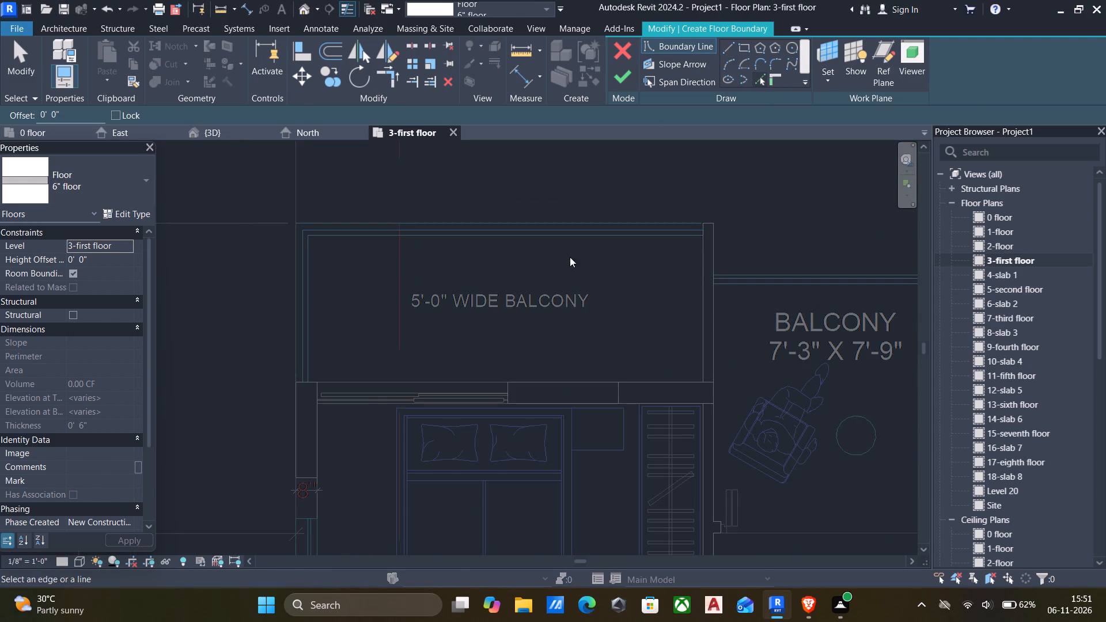
scroll(710, 252, up, 2)
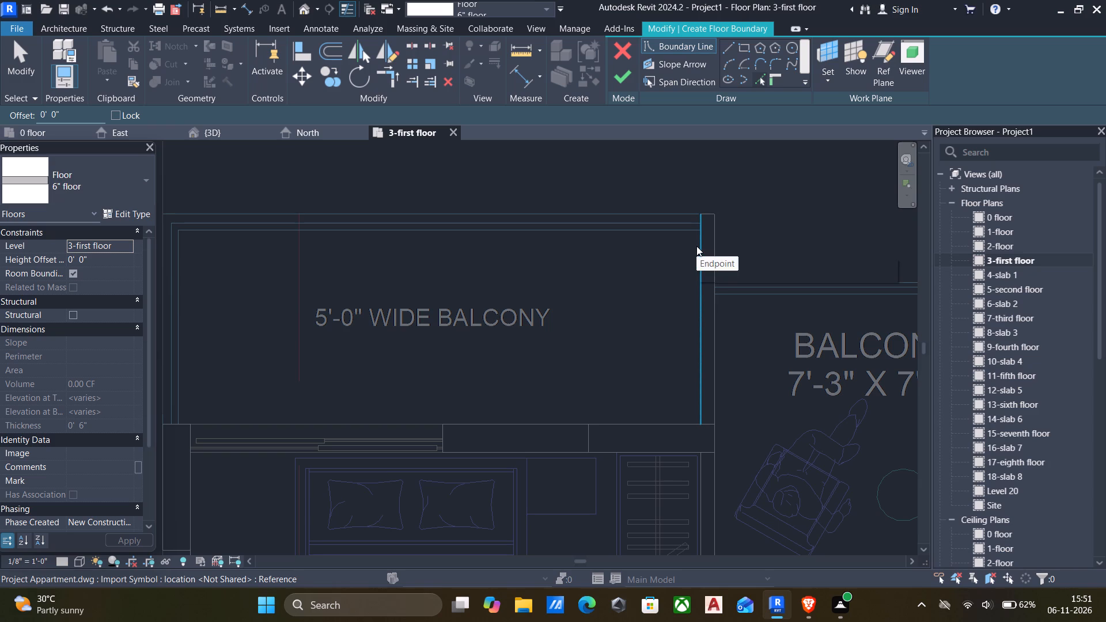
scroll(624, 221, up, 1)
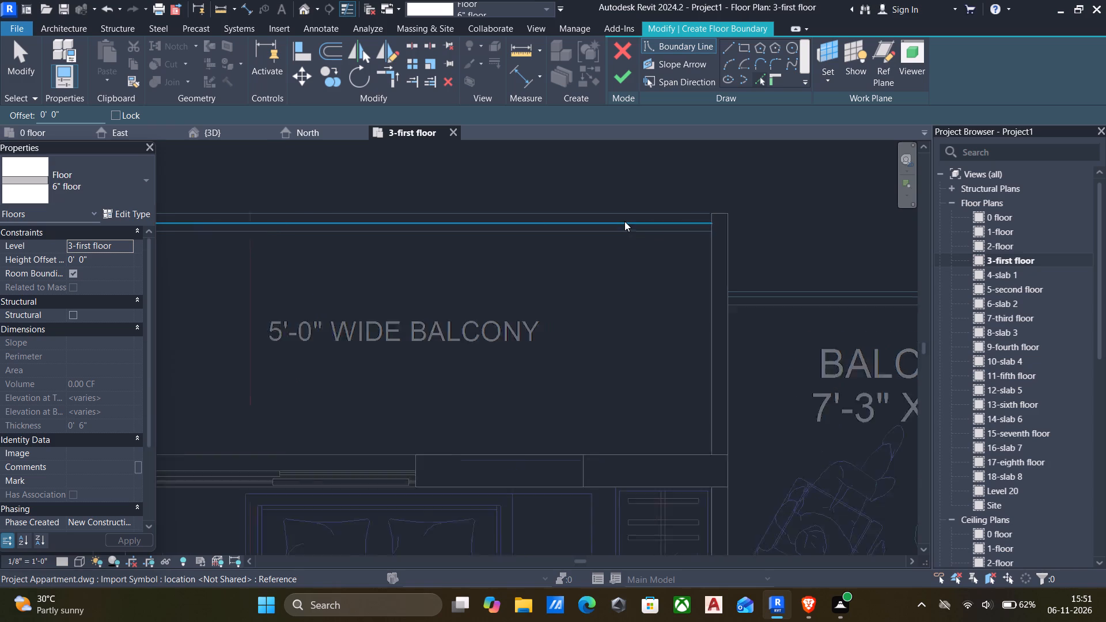
scroll(624, 221, up, 2)
scroll(754, 212, up, 9)
scroll(712, 223, down, 12)
scroll(691, 312, down, 5)
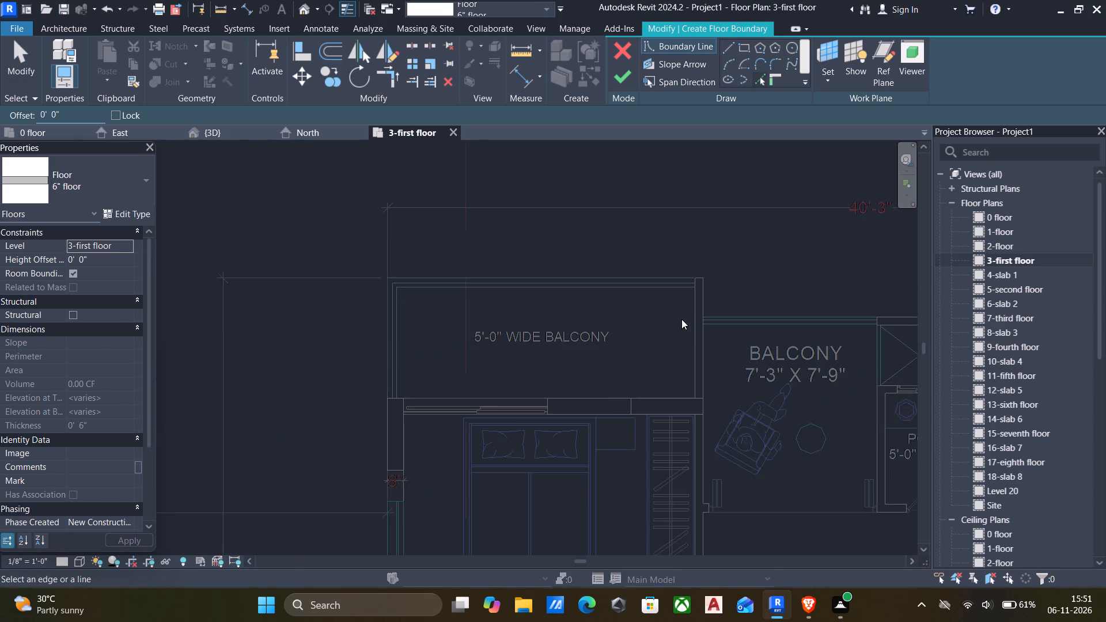
scroll(681, 319, down, 14)
middle_drag(696, 333, 674, 323)
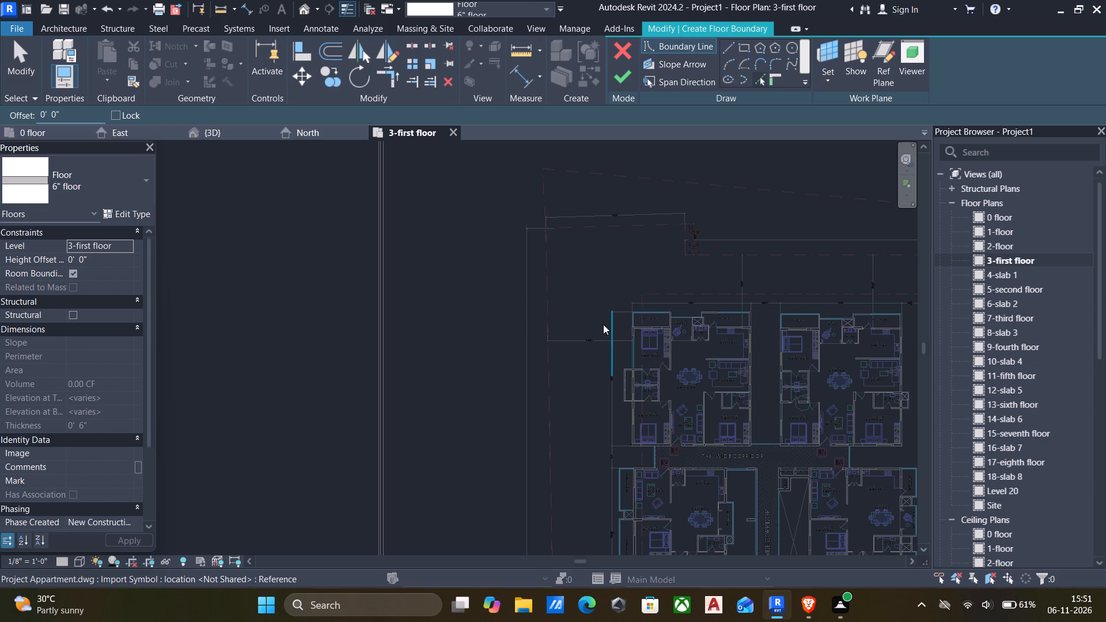
Examine the imported lines around the corner apartment's bedroom, 7'-3" x 7'-9" balcony and pooja room for the slab outline.
scroll(624, 346, up, 8)
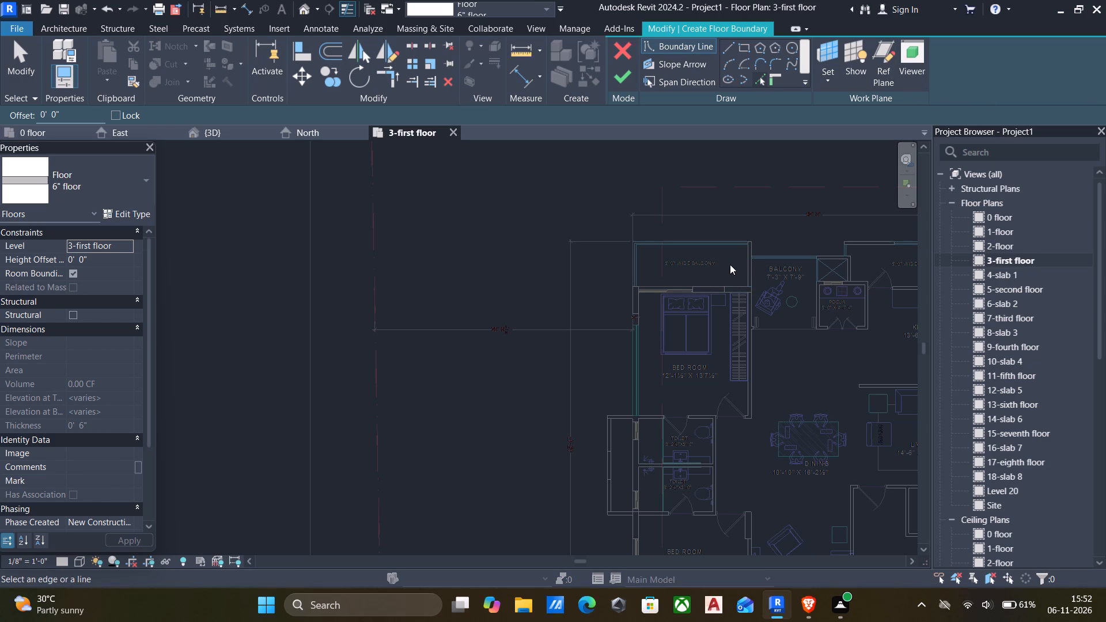
scroll(786, 276, up, 4)
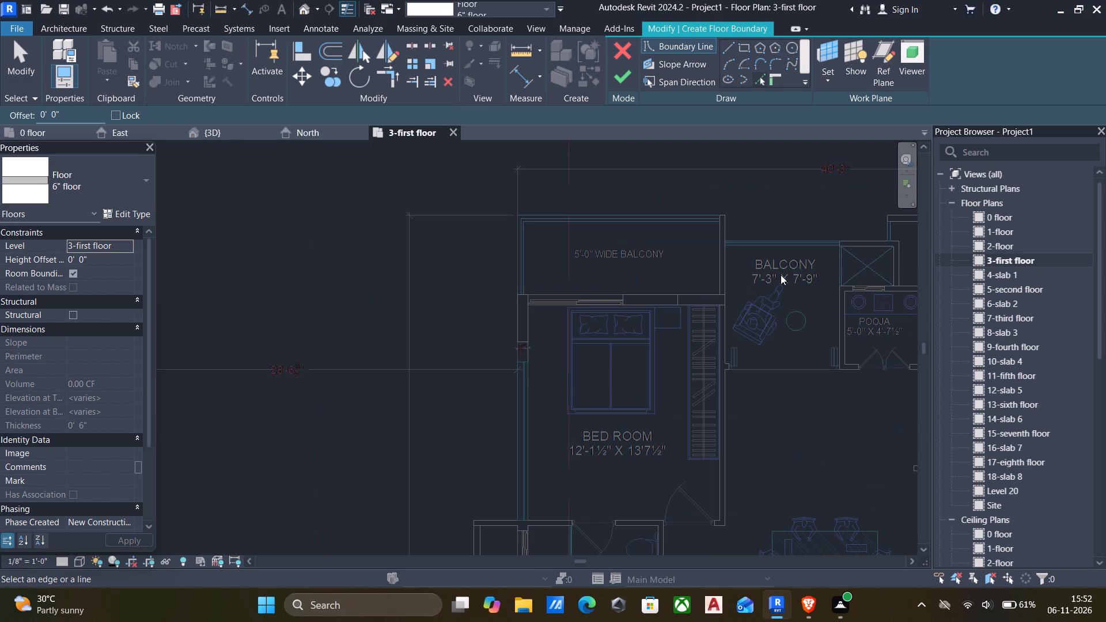
scroll(771, 299, down, 5)
middle_drag(770, 304, 643, 274)
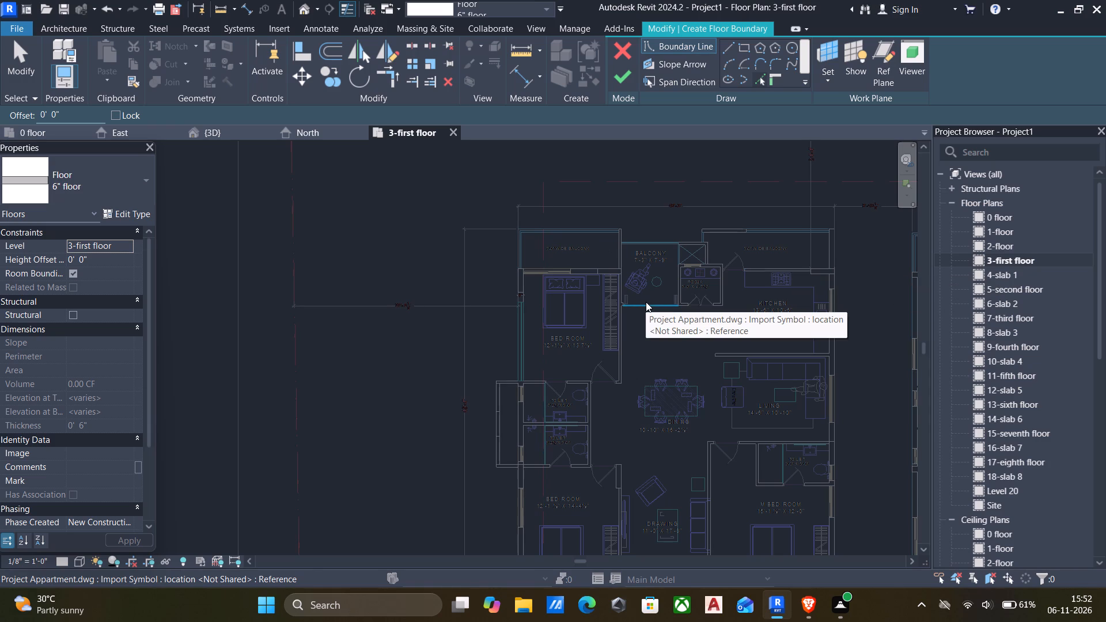
scroll(658, 309, up, 5)
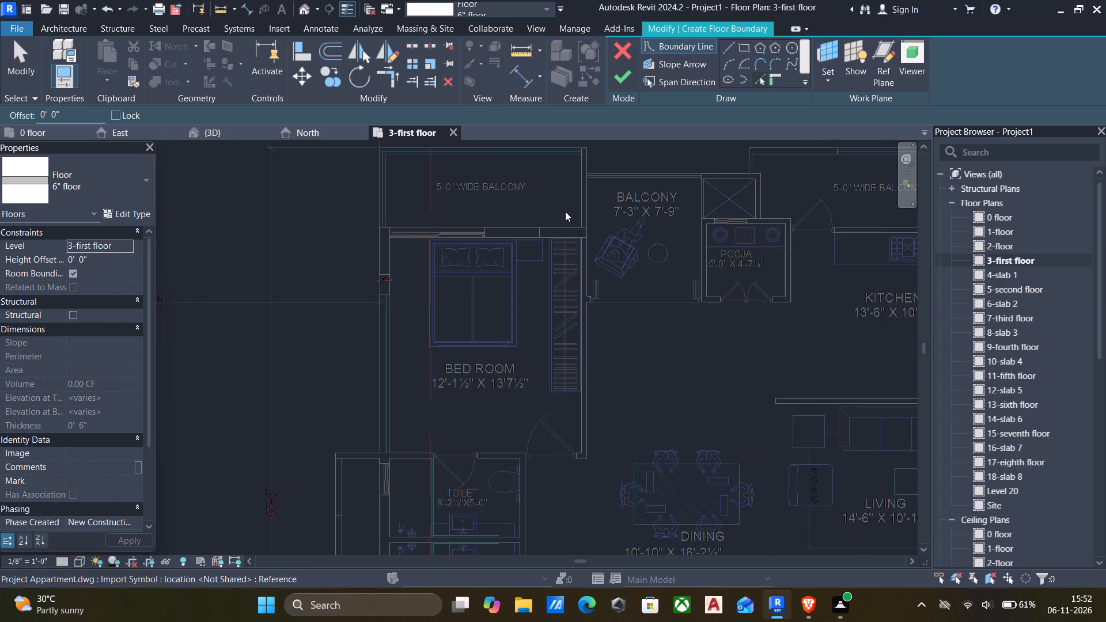
scroll(561, 221, down, 7)
middle_drag(561, 235, 555, 292)
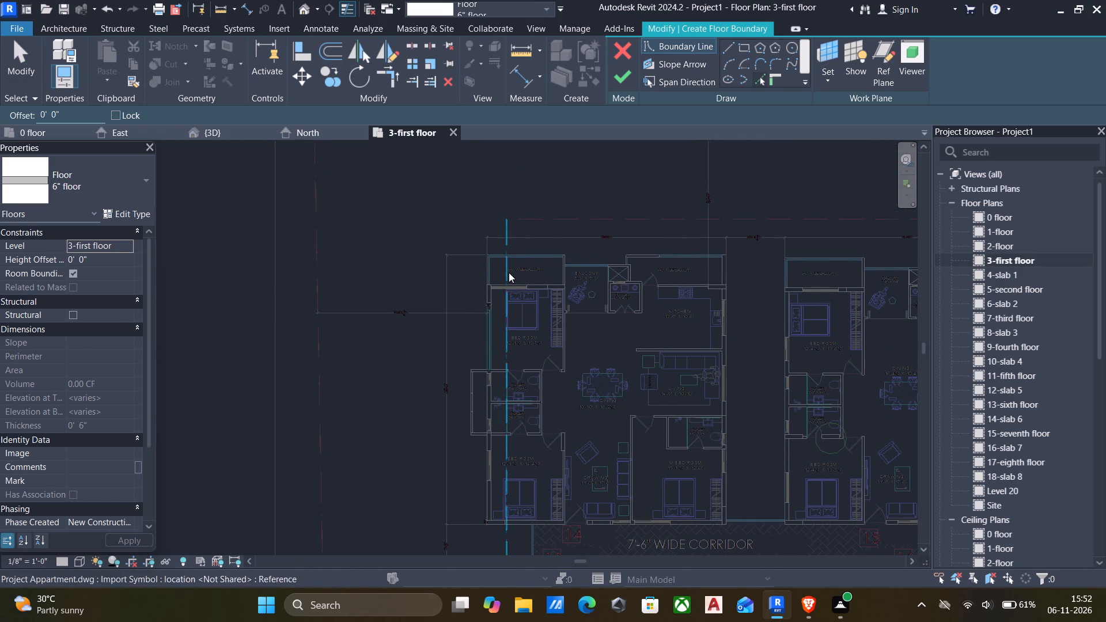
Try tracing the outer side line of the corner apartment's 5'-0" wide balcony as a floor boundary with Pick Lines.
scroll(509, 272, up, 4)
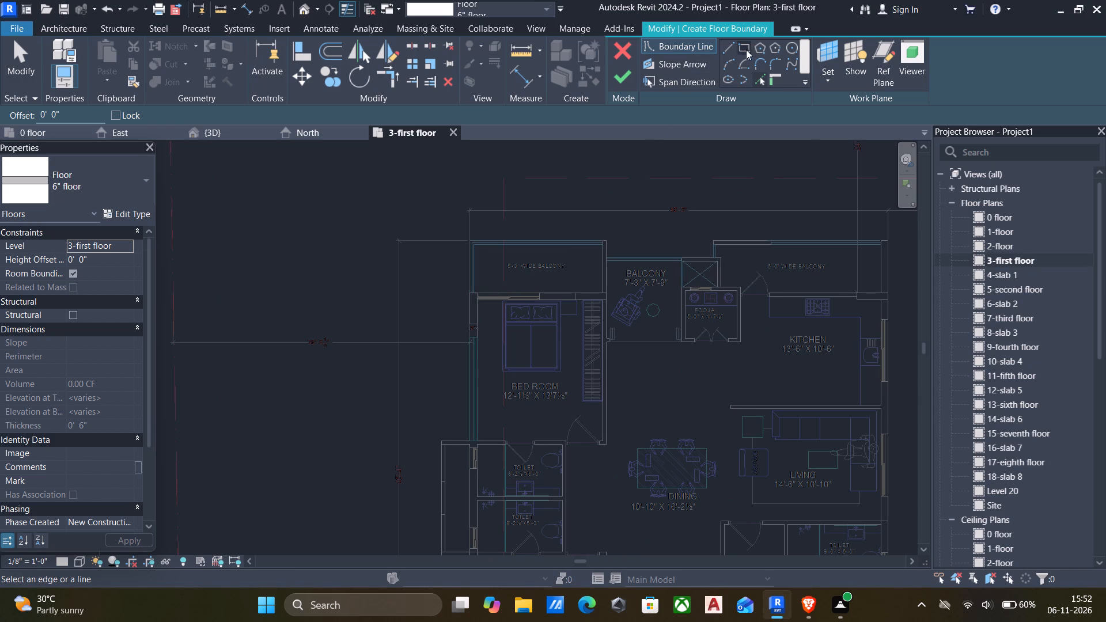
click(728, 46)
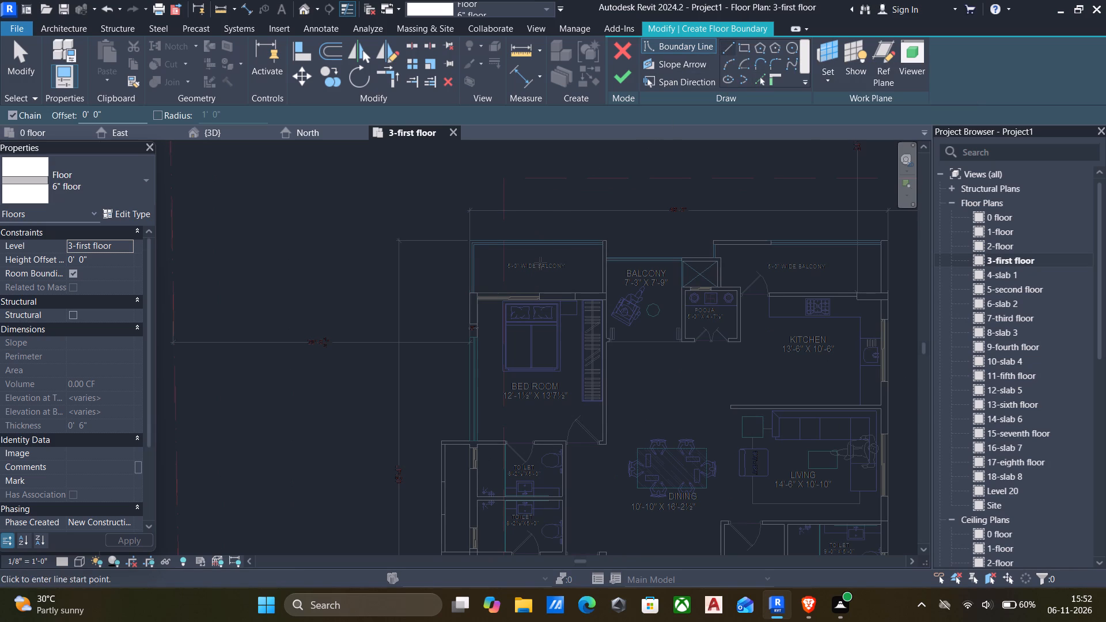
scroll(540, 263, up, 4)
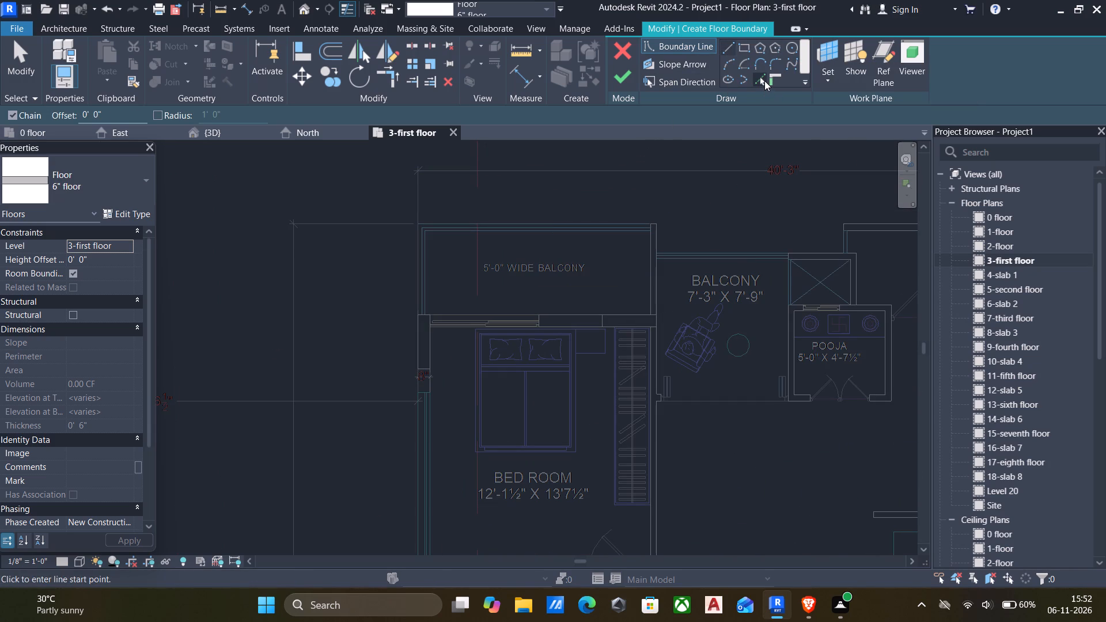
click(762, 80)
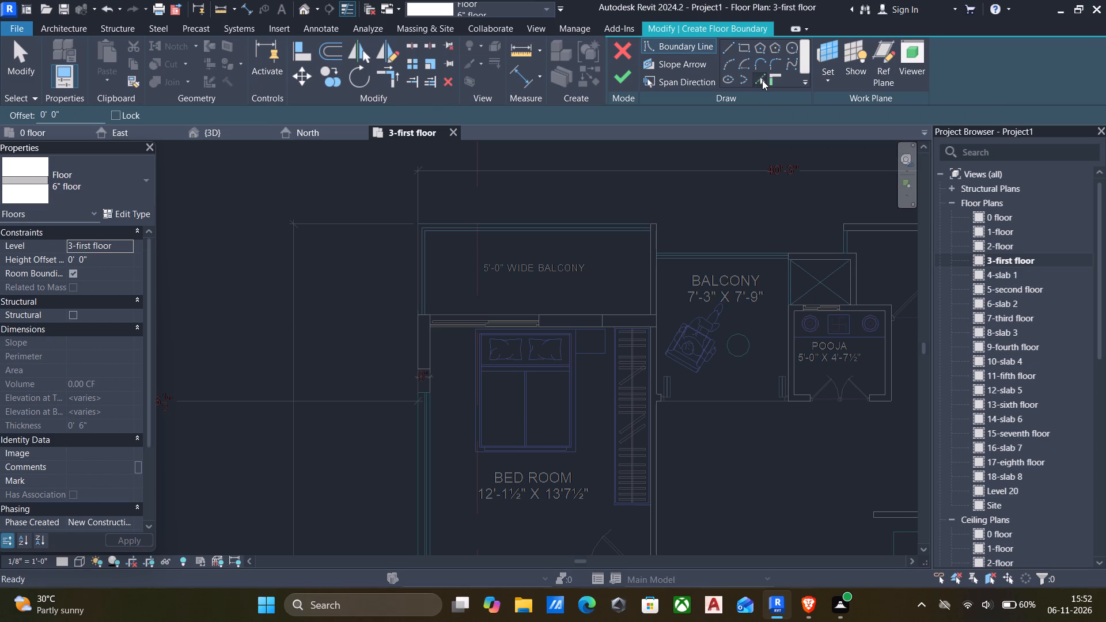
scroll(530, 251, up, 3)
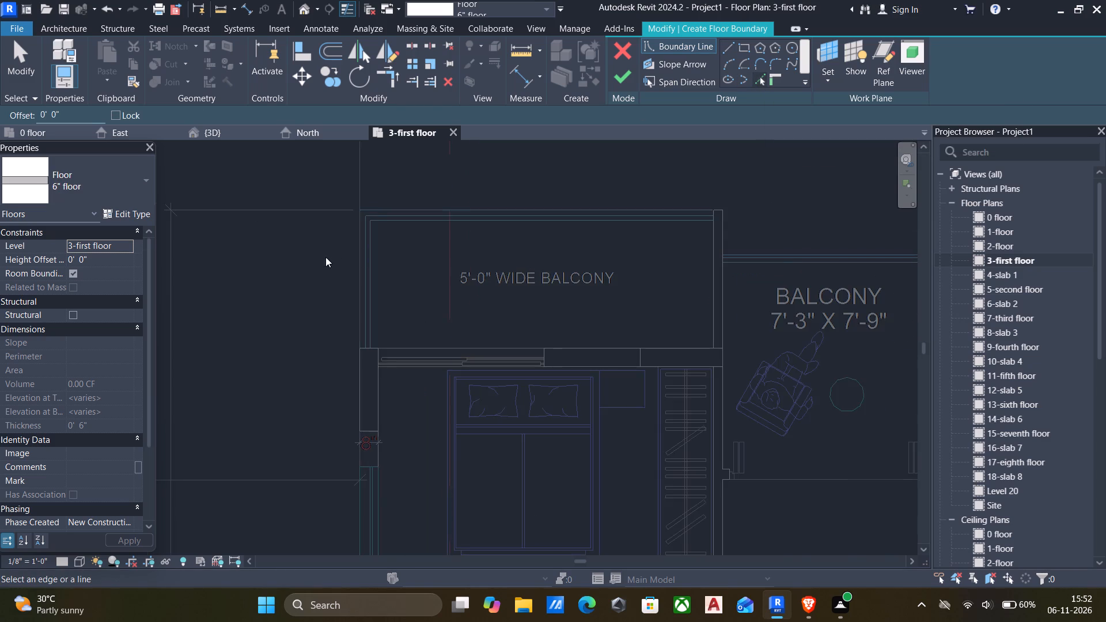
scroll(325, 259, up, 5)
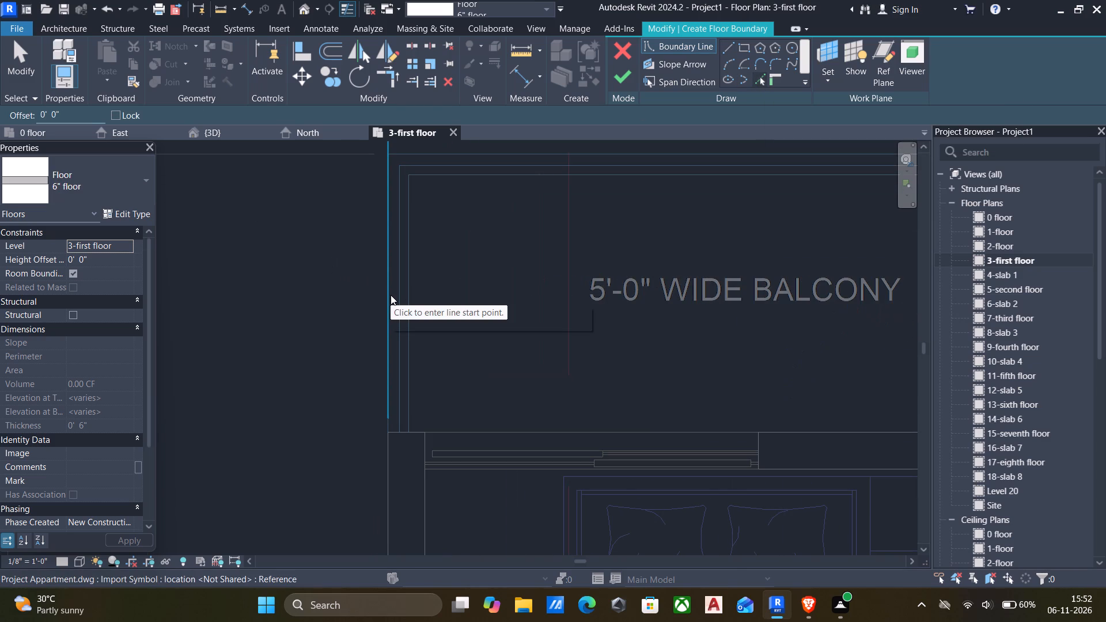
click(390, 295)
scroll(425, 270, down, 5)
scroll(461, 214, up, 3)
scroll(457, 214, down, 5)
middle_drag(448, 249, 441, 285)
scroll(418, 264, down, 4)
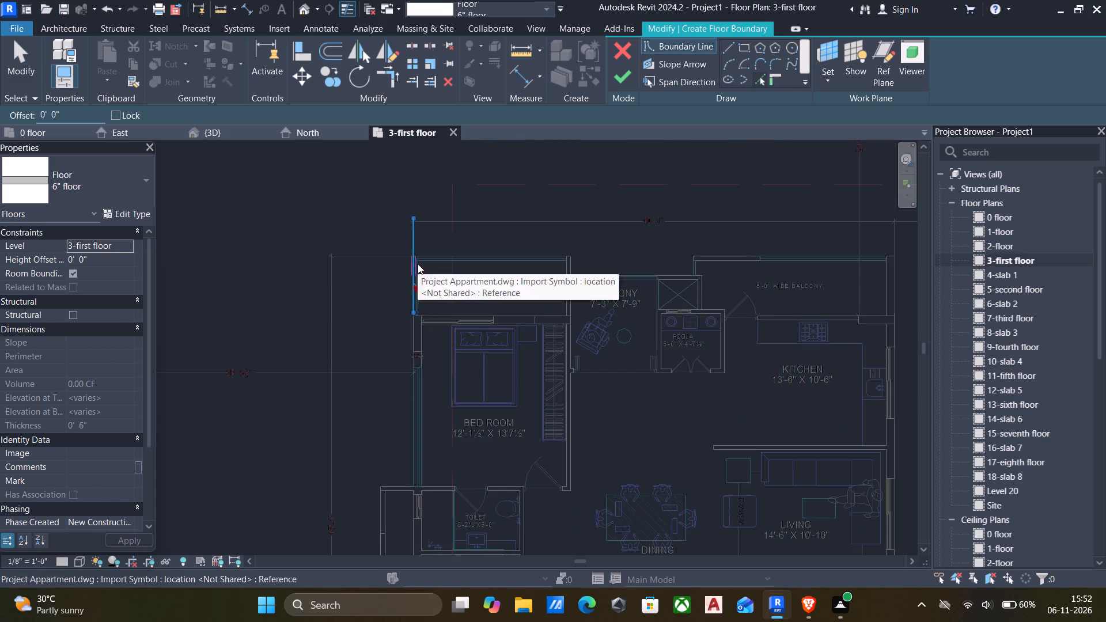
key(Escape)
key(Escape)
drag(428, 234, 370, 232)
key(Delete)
With Pick Lines, trace the outer end line of the 7'-6" wide corridor beside units 12 and 14.
scroll(436, 271, down, 6)
middle_drag(441, 278, 393, 216)
middle_drag(432, 275, 407, 229)
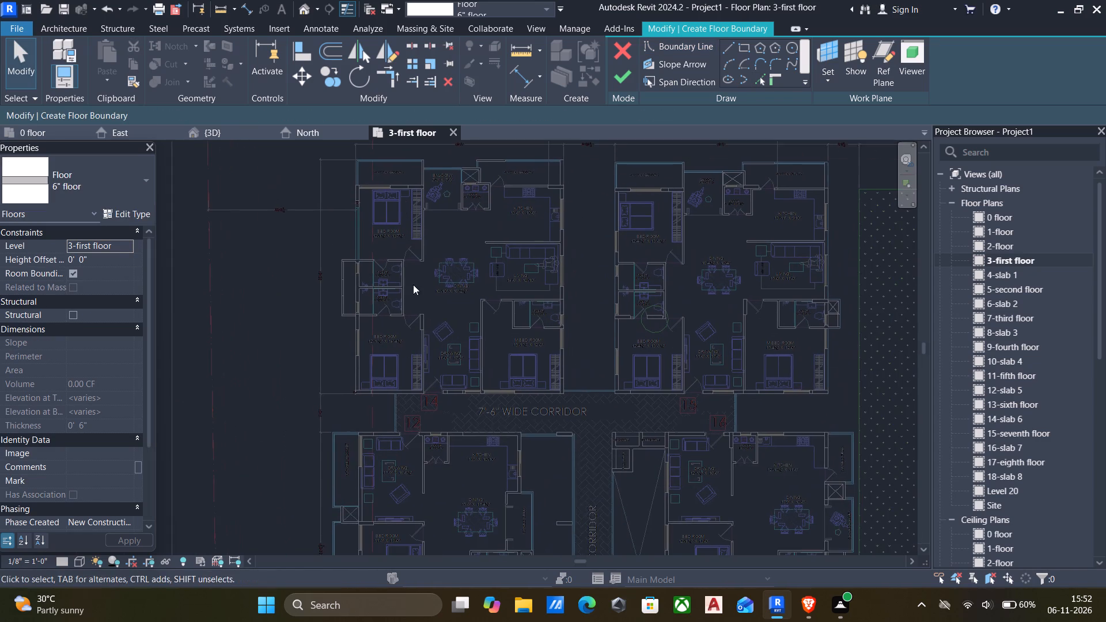
middle_drag(434, 333, 431, 315)
scroll(378, 379, up, 10)
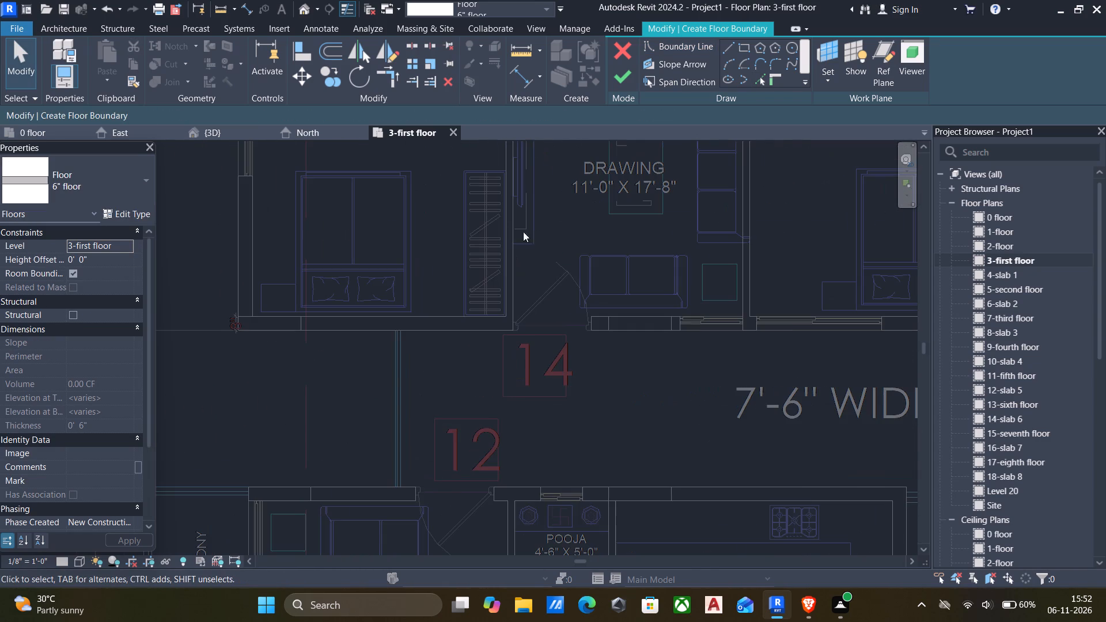
scroll(426, 327, up, 3)
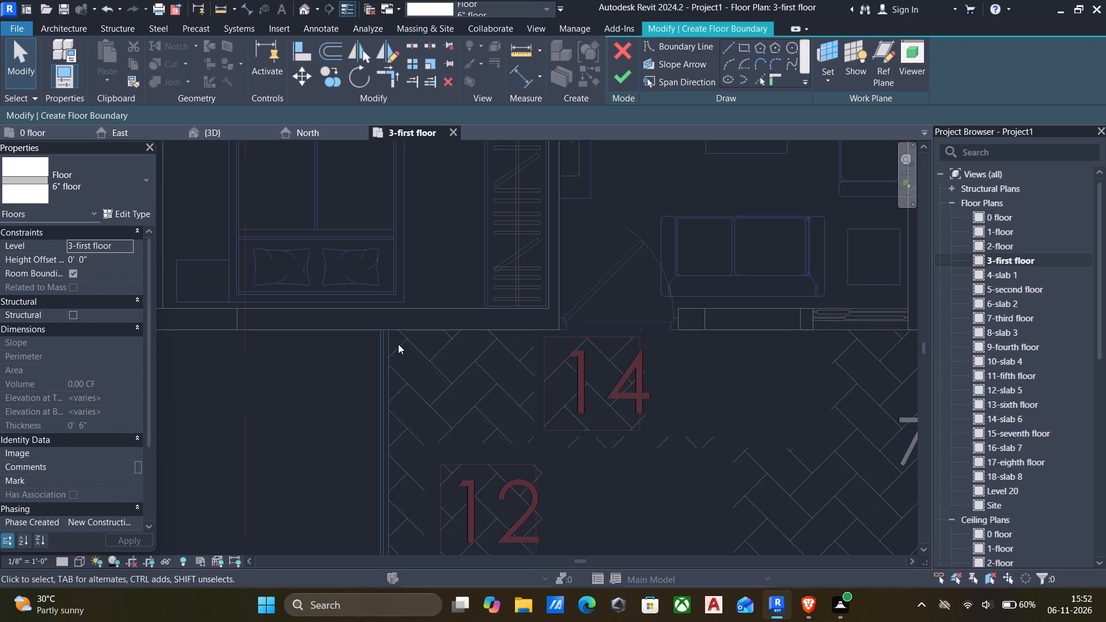
scroll(460, 344, down, 8)
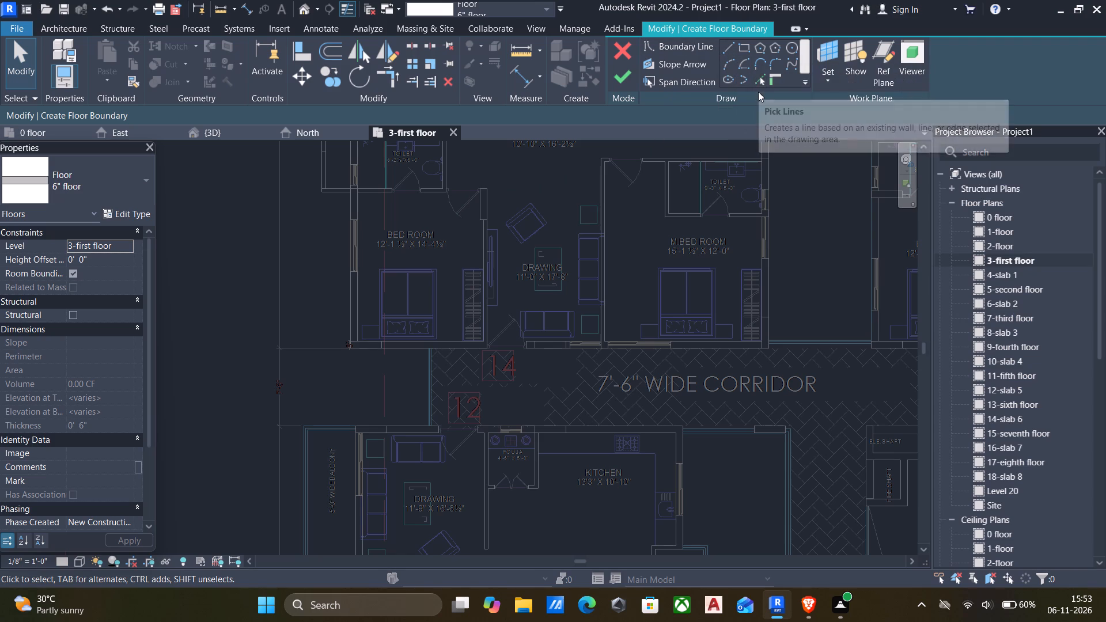
click(759, 82)
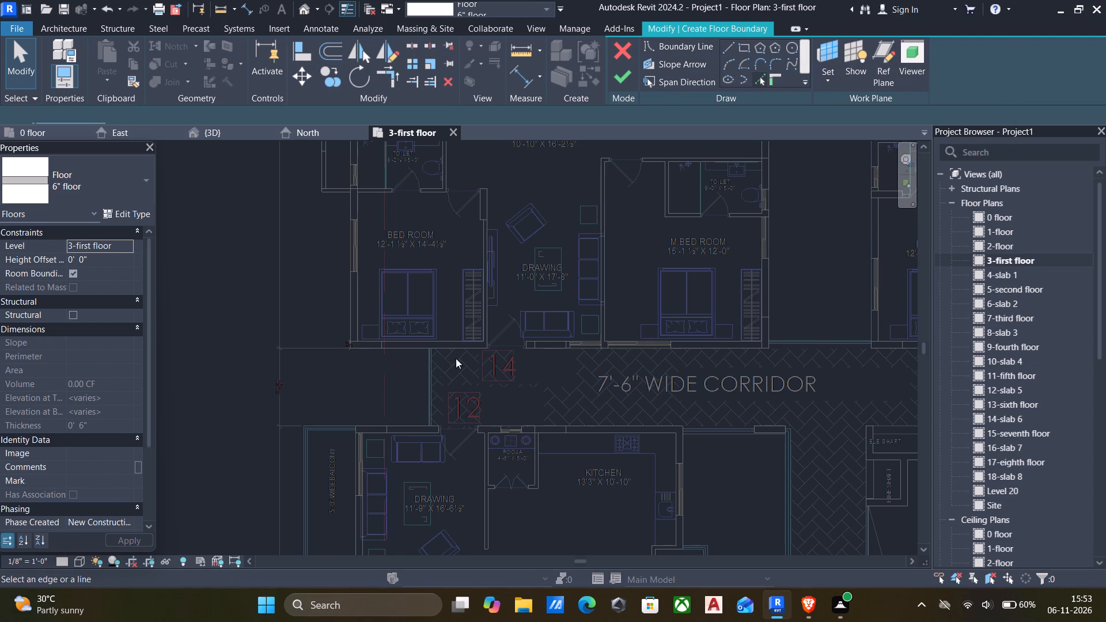
scroll(408, 382, up, 4)
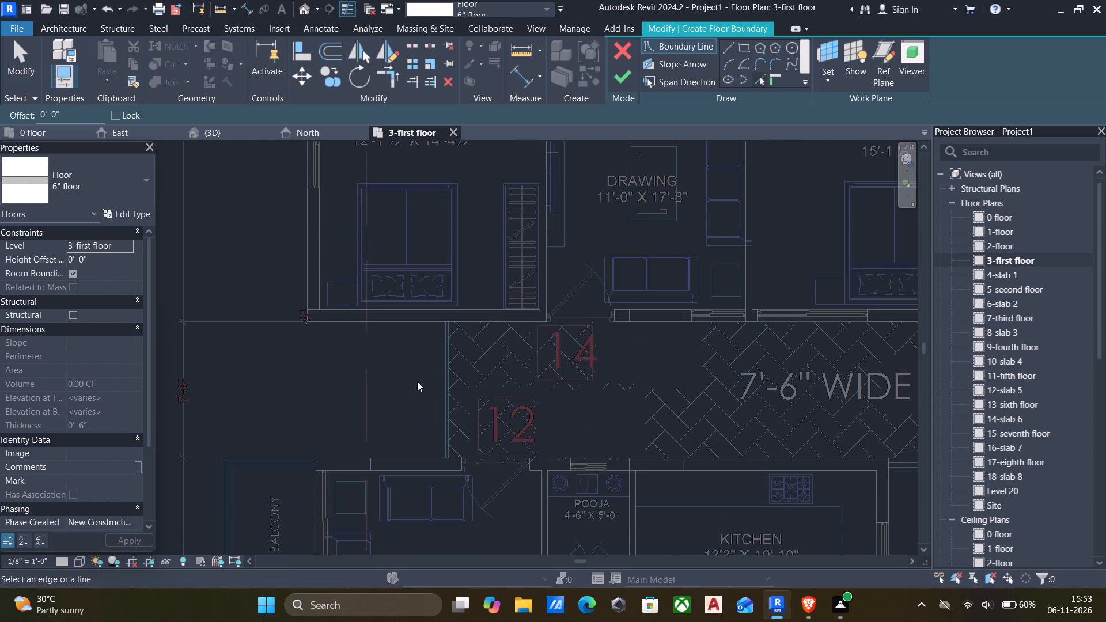
scroll(425, 404, up, 4)
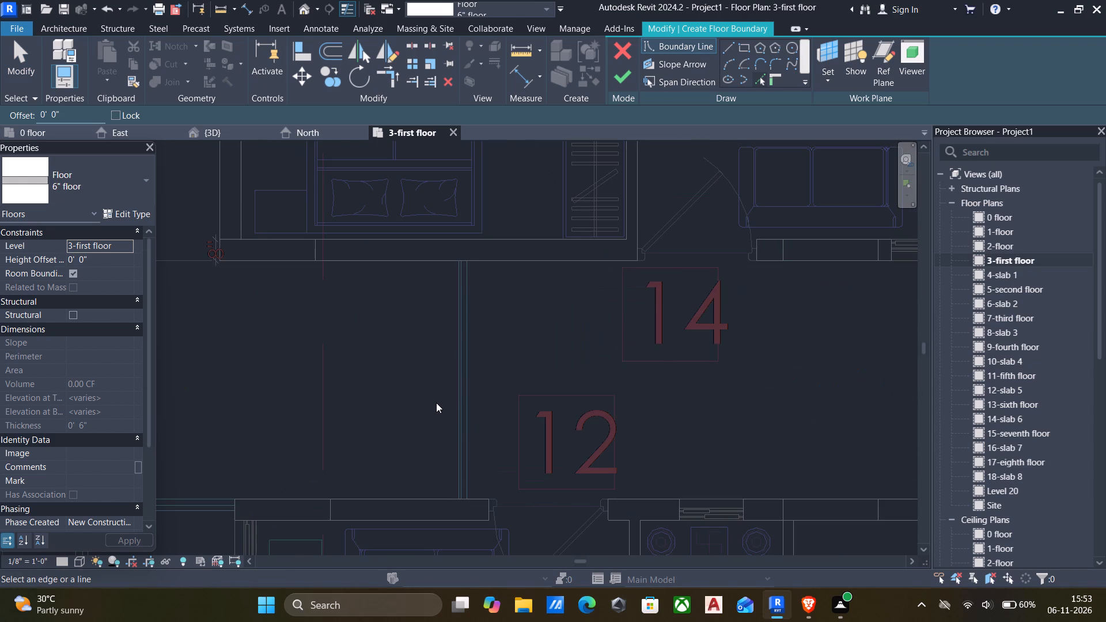
scroll(463, 407, up, 8)
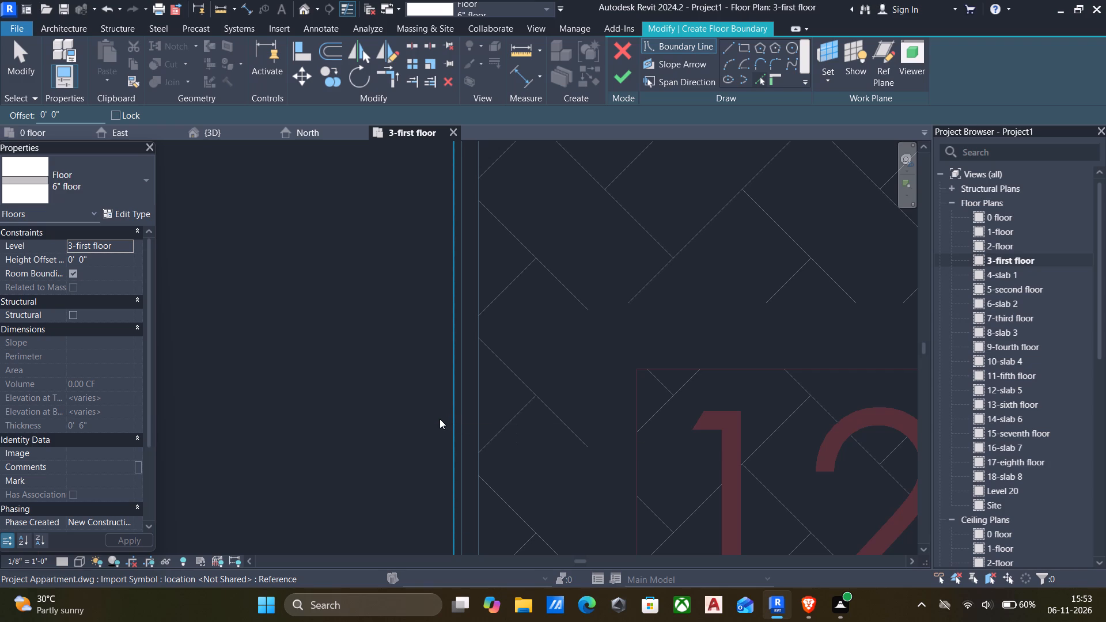
scroll(448, 423, up, 5)
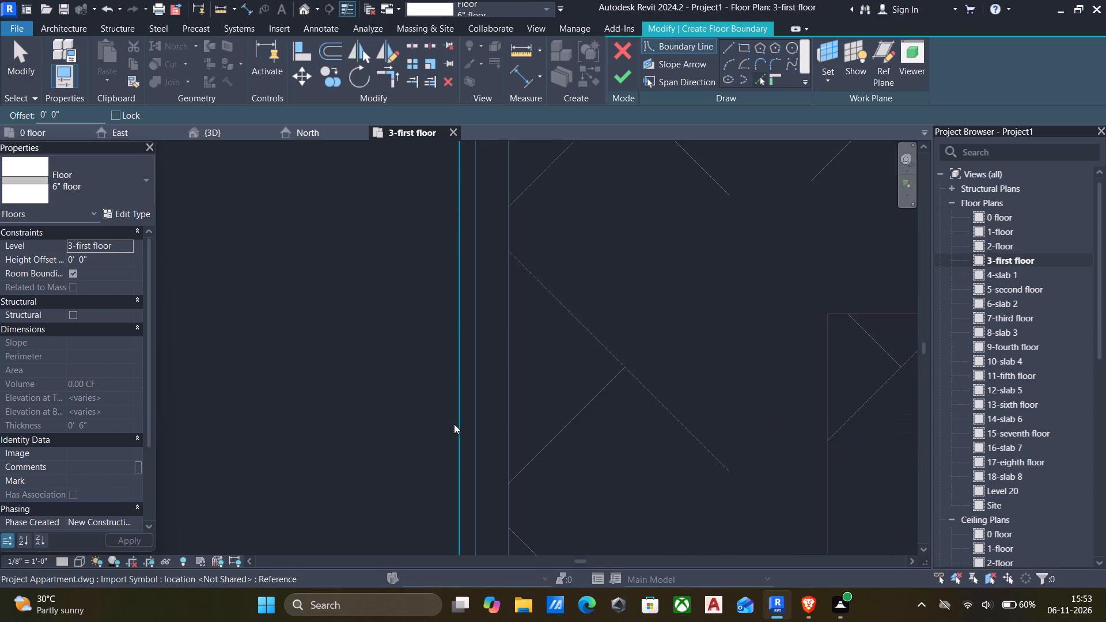
click(454, 424)
Trace the outer corridor-side and exterior side wall lines at the corner of unit 14's 12'-1½" x 14'-4½" bedroom.
scroll(450, 424, down, 17)
scroll(540, 362, up, 6)
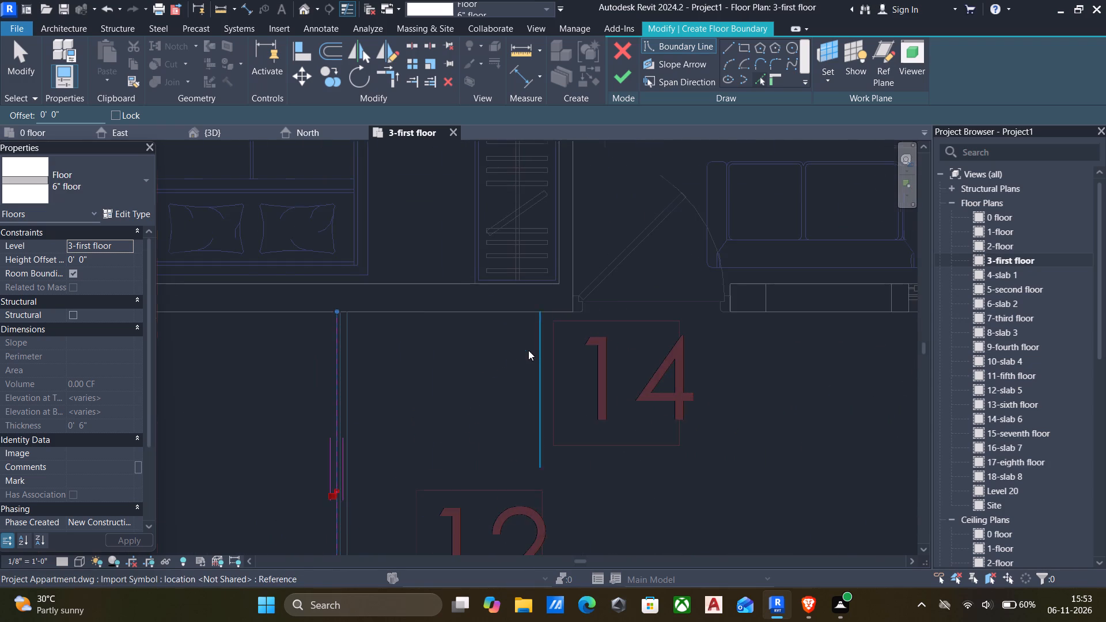
scroll(402, 312, down, 6)
scroll(299, 327, up, 5)
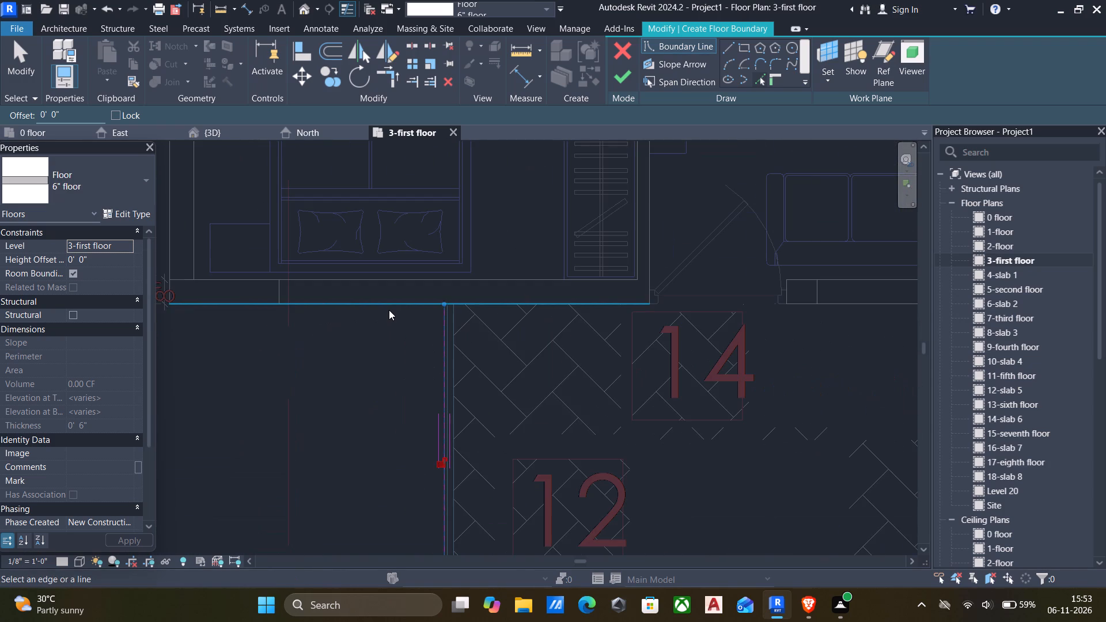
click(389, 310)
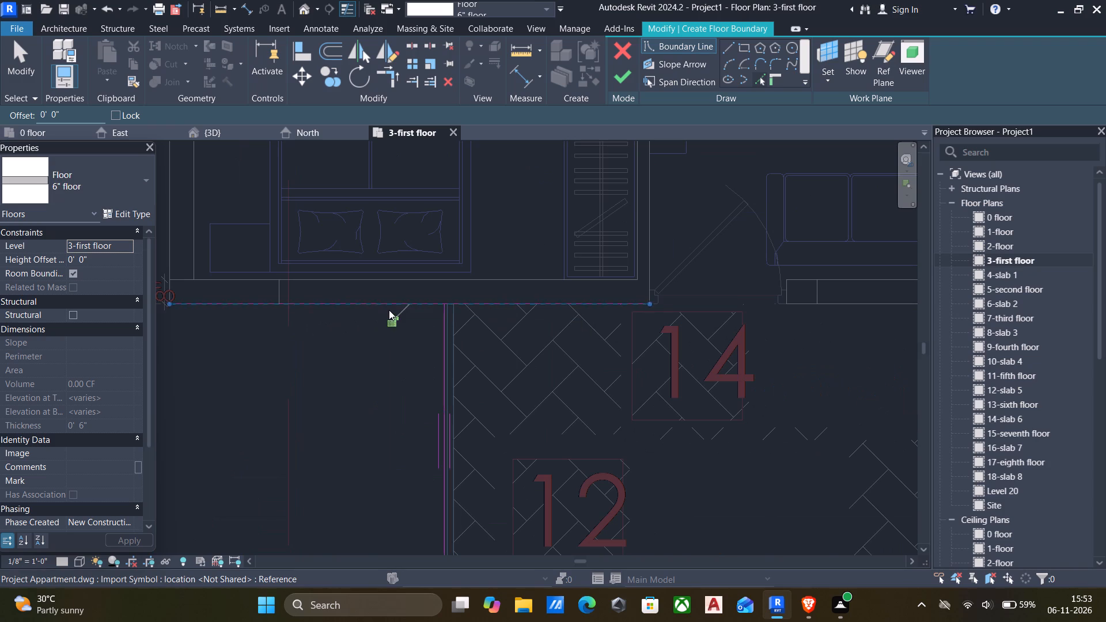
scroll(395, 325, down, 6)
middle_drag(444, 328, 642, 346)
scroll(472, 262, up, 4)
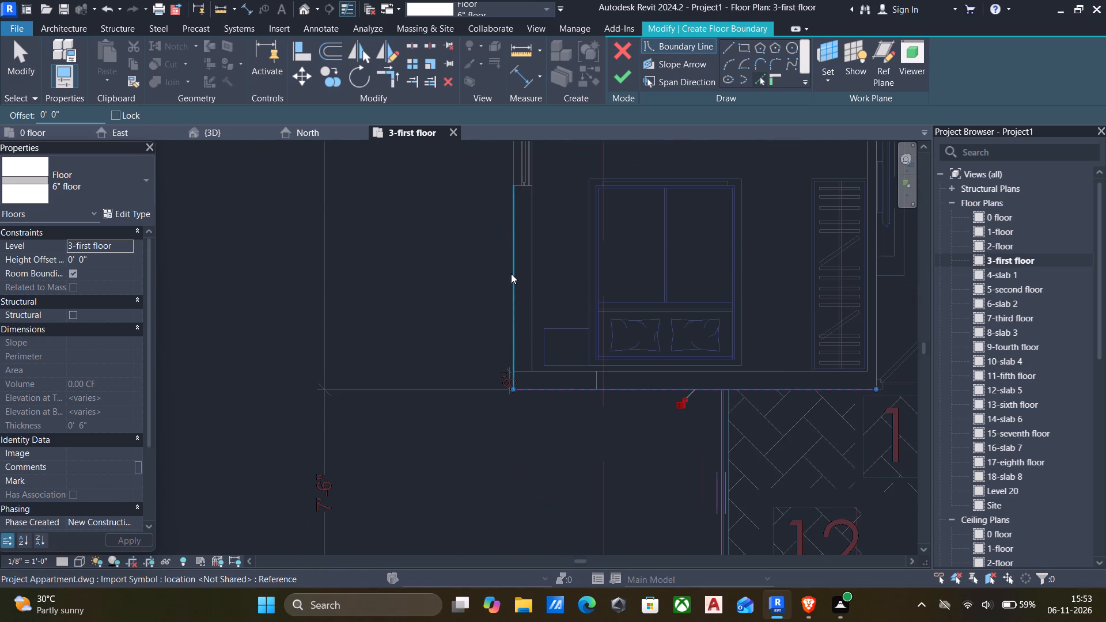
click(511, 274)
Trace the front edge and inner side wall line of the 5'-0" wide balcony outside the 12'-1½" x 13'-7½" bedroom.
scroll(517, 295, down, 6)
middle_drag(518, 305, 546, 416)
scroll(518, 279, up, 5)
scroll(566, 293, down, 2)
scroll(566, 293, up, 4)
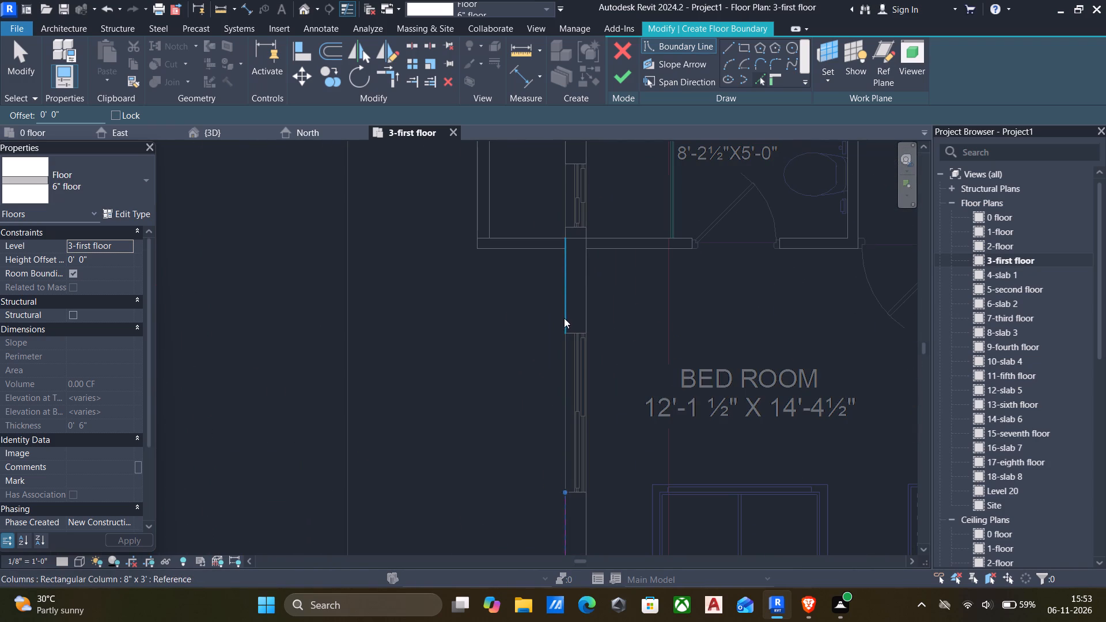
scroll(560, 316, down, 6)
middle_drag(548, 321, 519, 478)
scroll(519, 402, down, 4)
middle_drag(520, 401, 506, 466)
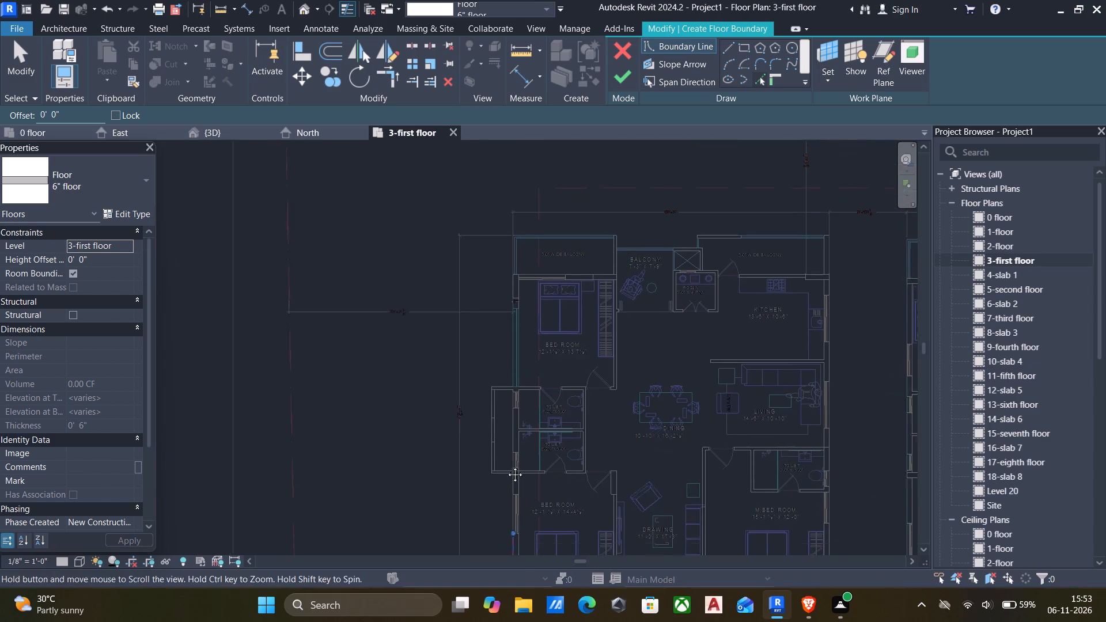
middle_drag(506, 466, 506, 471)
scroll(601, 253, up, 17)
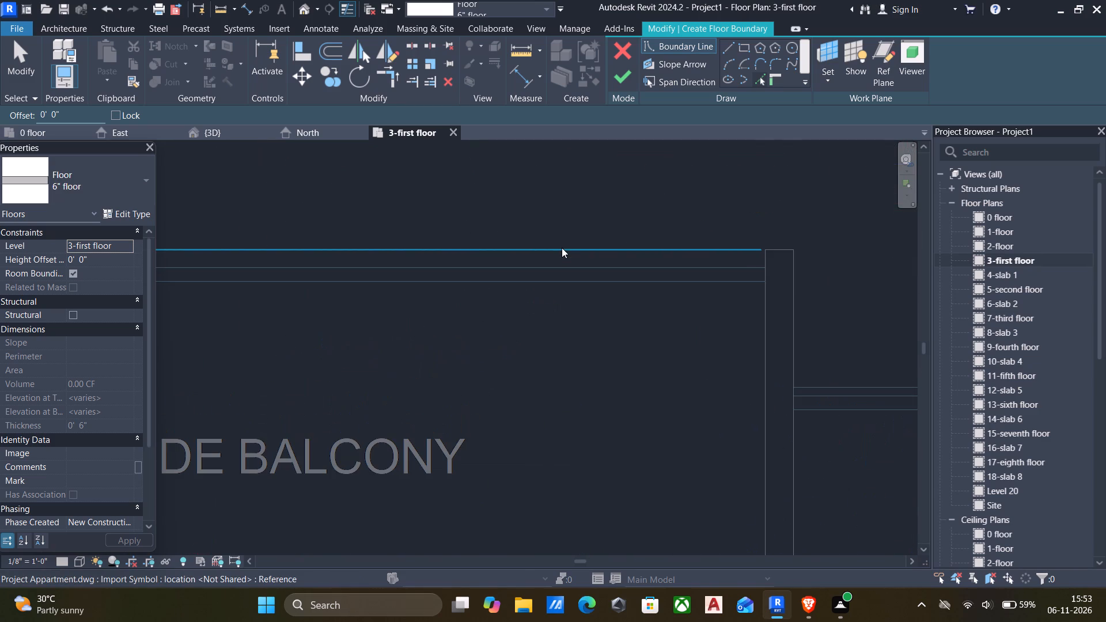
click(562, 246)
scroll(650, 279, down, 6)
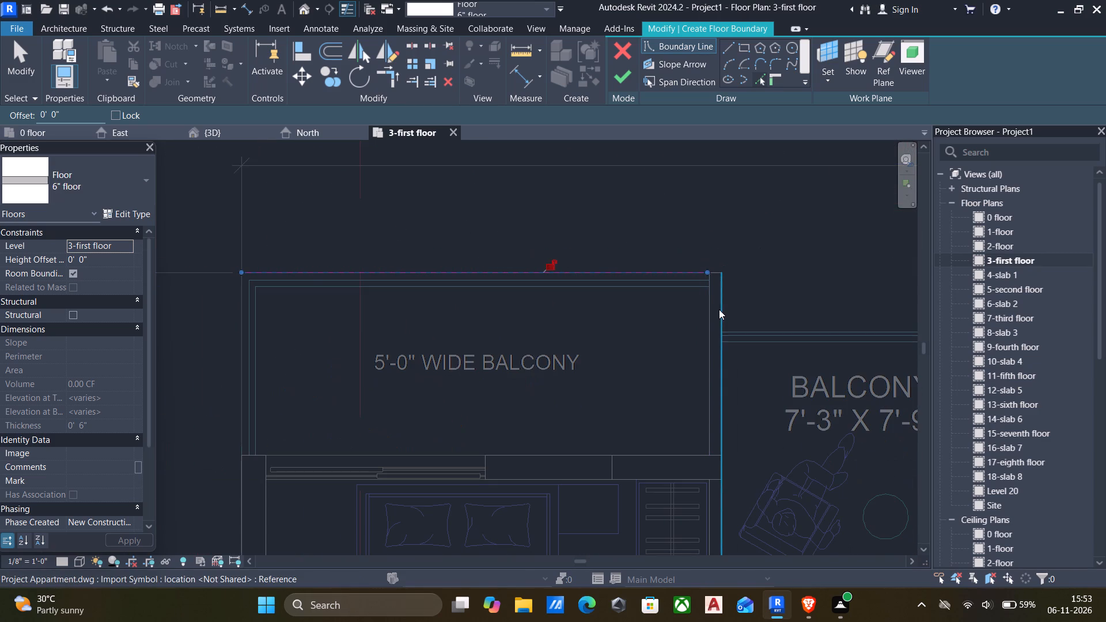
click(719, 309)
Trace the outer front edge of the 7'-3" x 7'-9" balcony as a floor boundary line.
scroll(703, 311, down, 3)
middle_drag(696, 317, 376, 335)
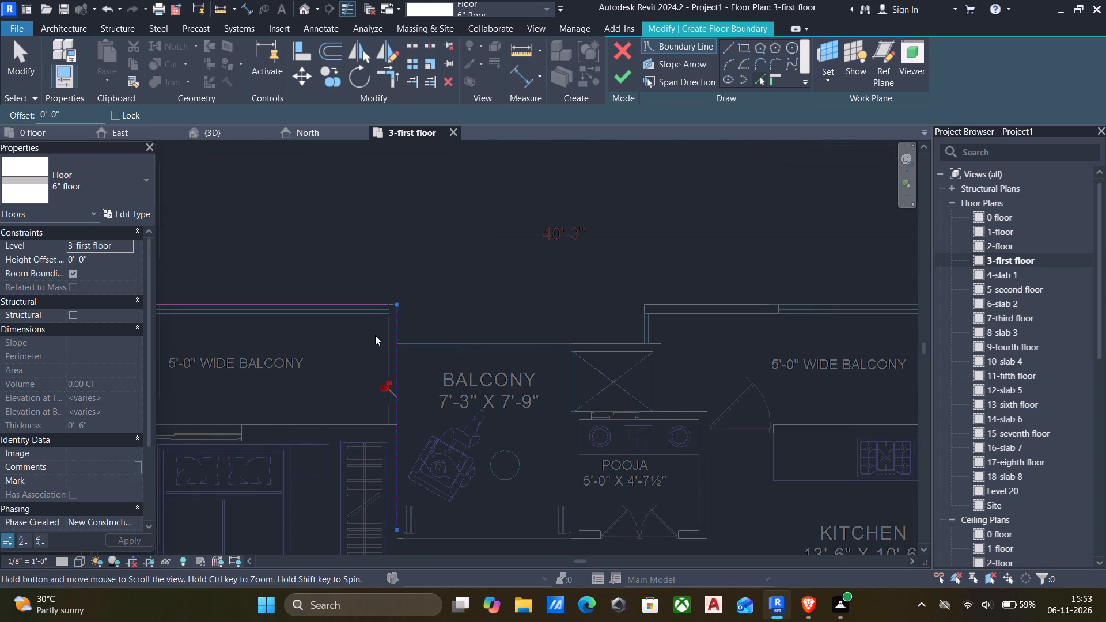
scroll(538, 348, up, 5)
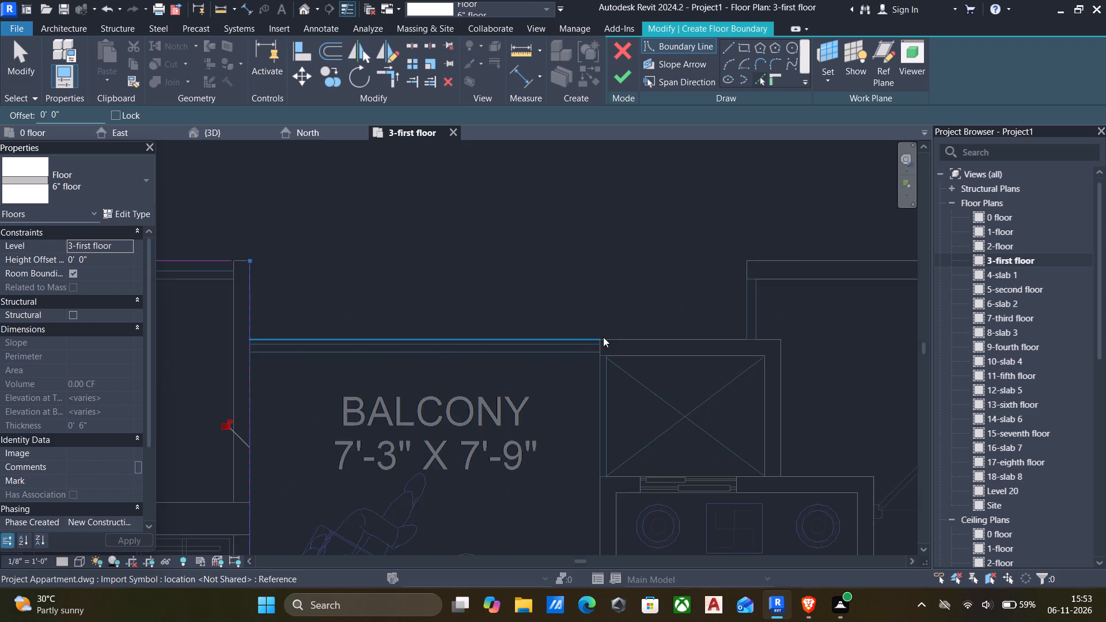
scroll(610, 338, up, 3)
click(522, 339)
Trace the kitchen-side 5'-0" wide balcony's short side line, front wall segment and exterior side wall line.
scroll(525, 343, down, 5)
scroll(608, 351, down, 4)
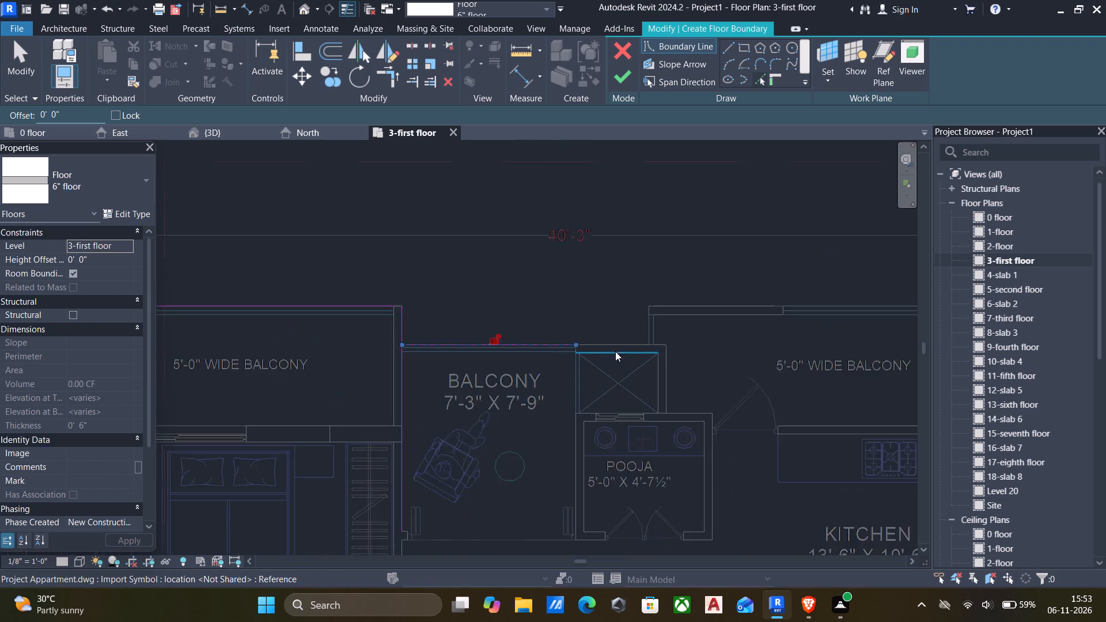
scroll(657, 336, up, 5)
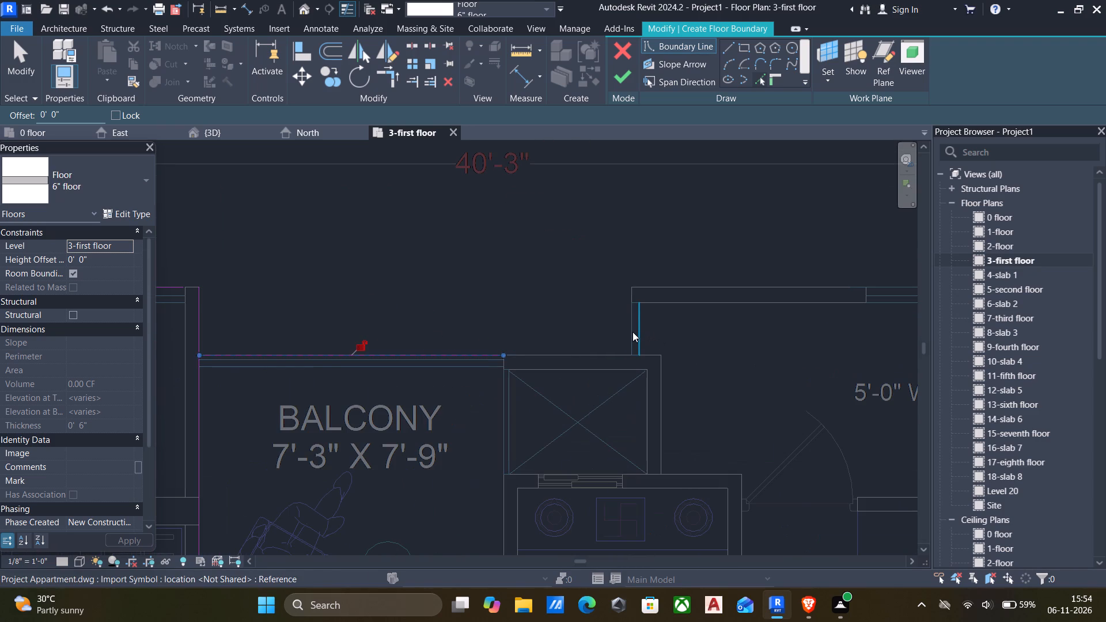
click(632, 332)
click(713, 286)
scroll(708, 301, down, 2)
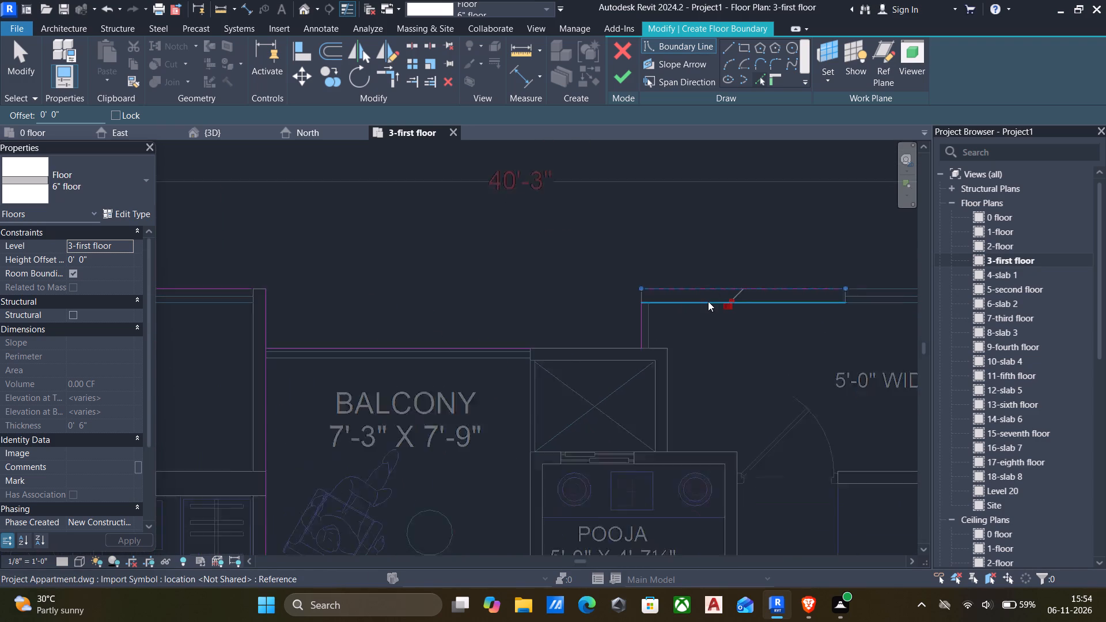
scroll(708, 301, down, 2)
middle_drag(708, 304, 433, 302)
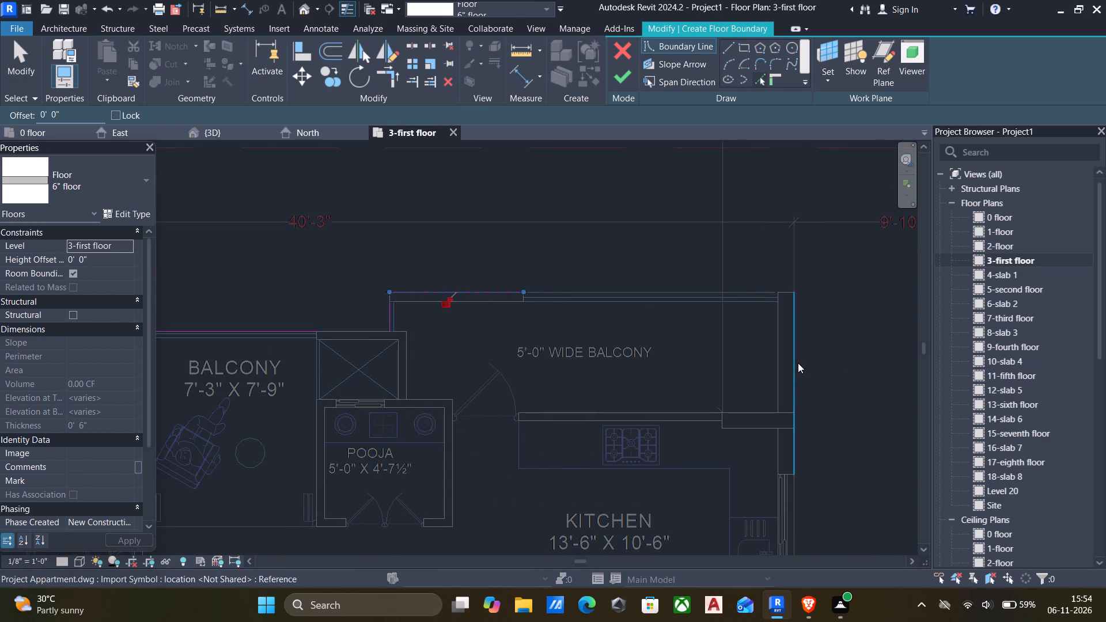
scroll(797, 367, up, 3)
click(791, 368)
Trace the exterior side wall line of the 15'-1½" x 12'-0" master bedroom down to the corridor.
scroll(787, 369, down, 6)
middle_drag(785, 372, 699, 191)
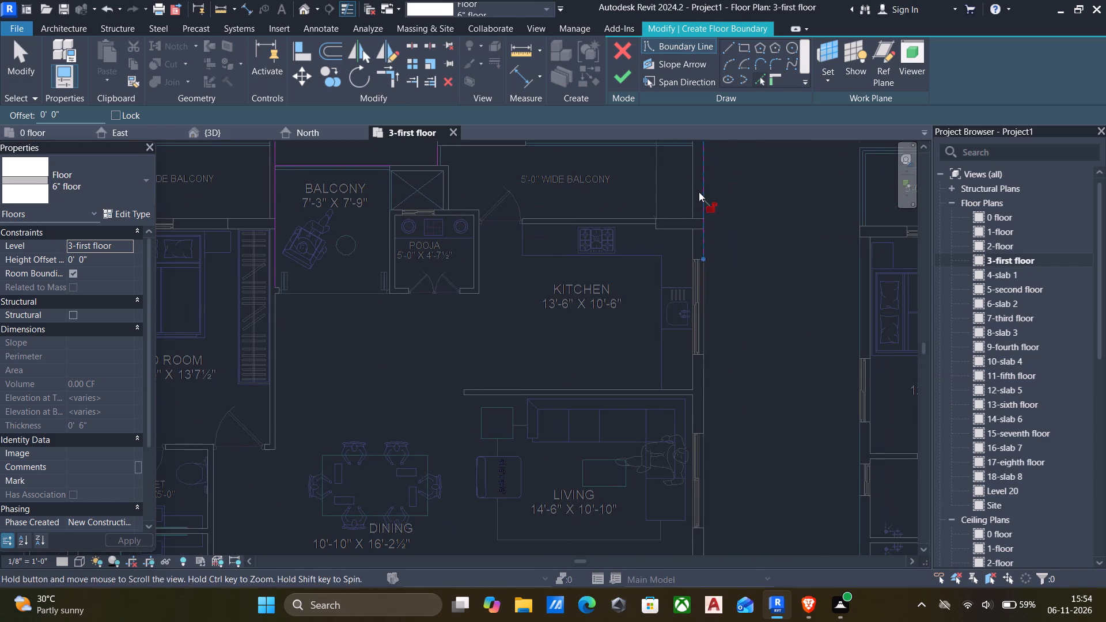
scroll(733, 403, up, 4)
scroll(718, 407, down, 4)
middle_drag(718, 411, 753, 374)
scroll(737, 407, down, 5)
middle_drag(735, 411, 756, 385)
middle_drag(752, 414, 760, 310)
middle_drag(781, 414, 771, 373)
scroll(782, 415, up, 5)
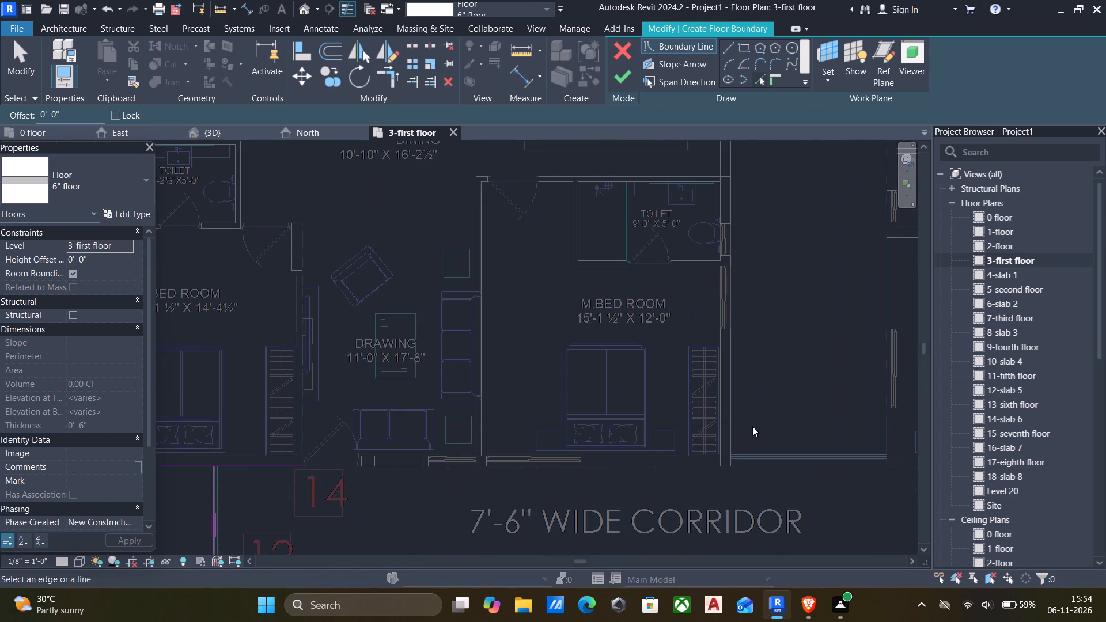
scroll(734, 431, up, 3)
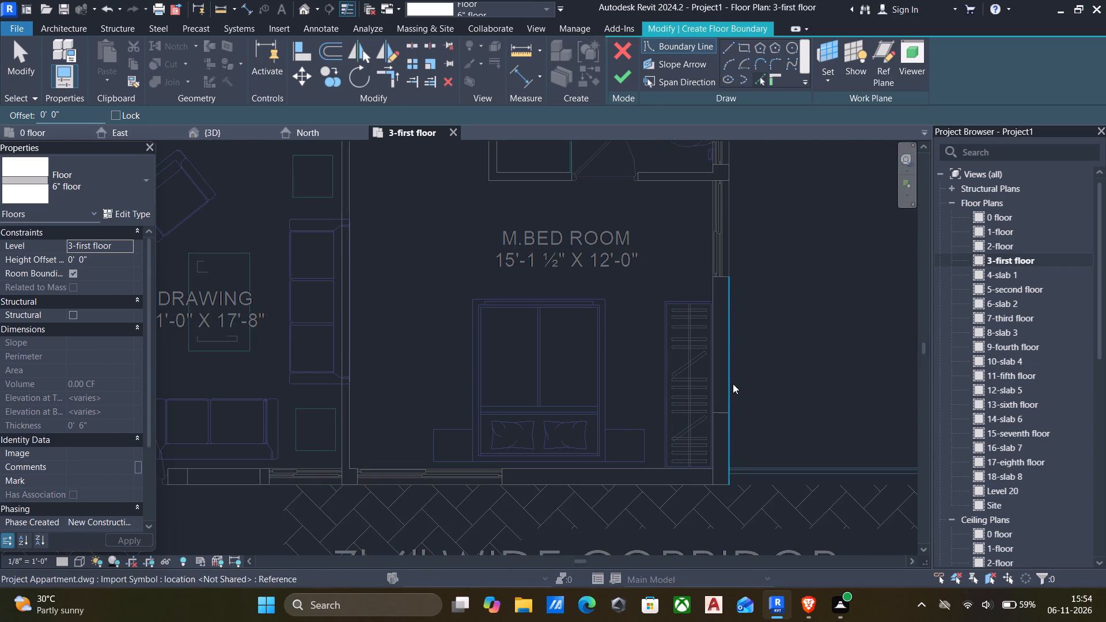
click(733, 384)
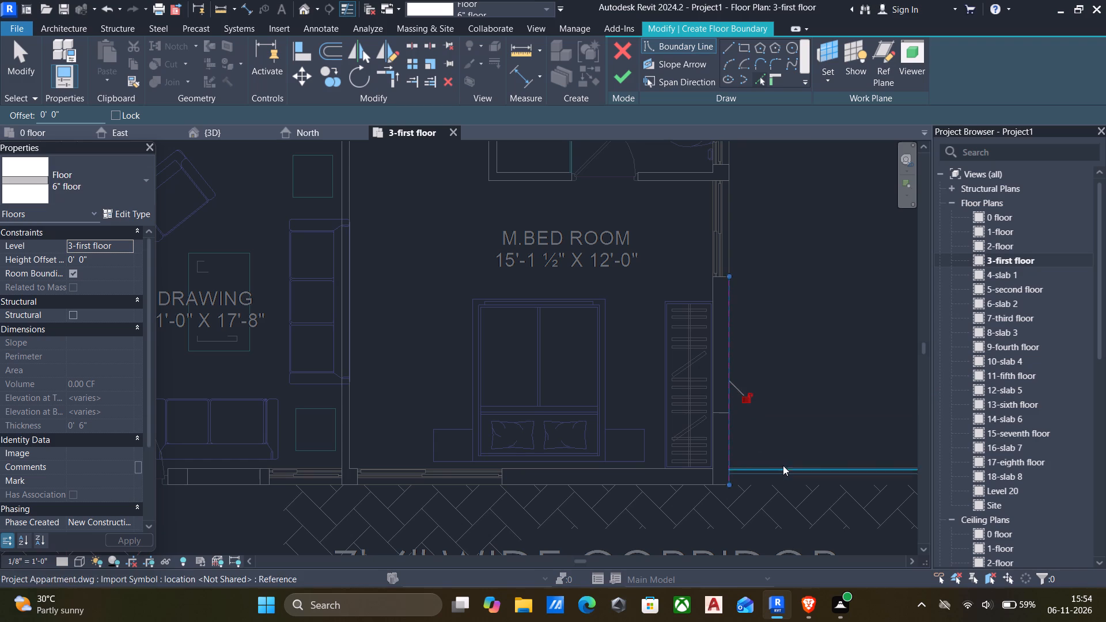
Trace the corridor edge line across the gap between the two units and the side wall line of the 12'-4½" x 13'-9½" bedroom.
scroll(783, 466, down, 4)
middle_drag(781, 465, 613, 428)
scroll(728, 440, up, 6)
scroll(668, 417, up, 5)
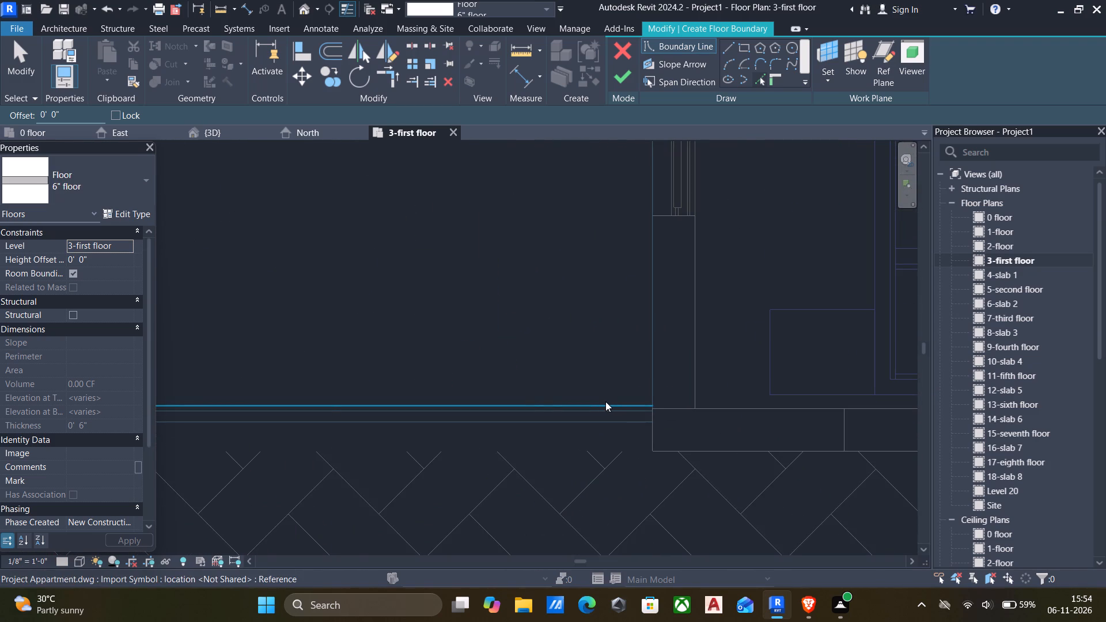
click(605, 401)
scroll(647, 395, down, 5)
click(654, 373)
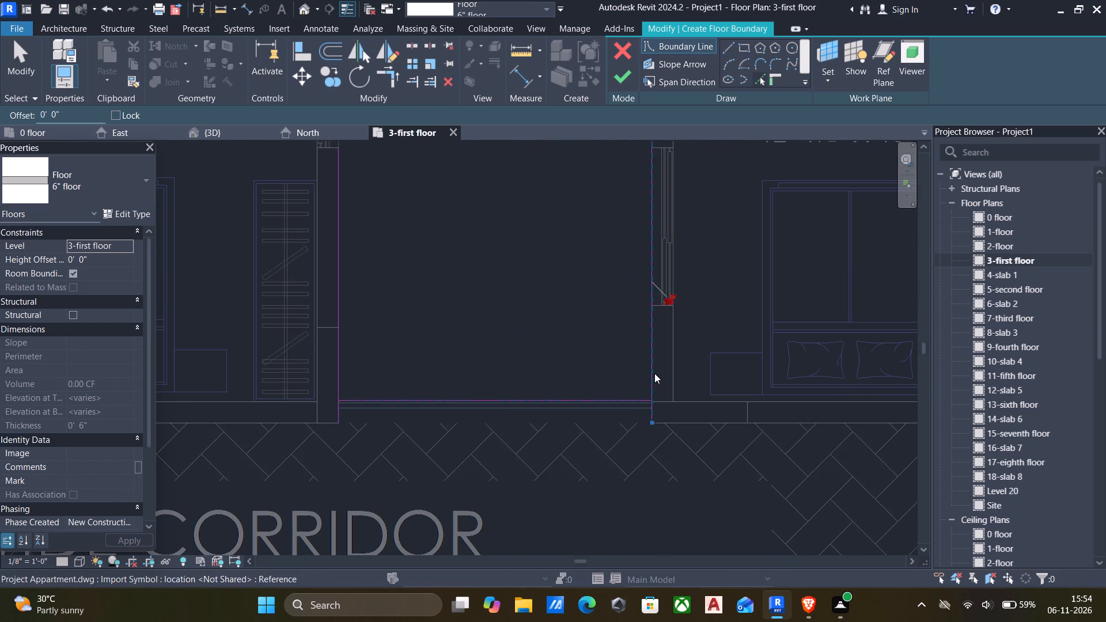
scroll(654, 373, down, 6)
middle_drag(653, 374, 711, 509)
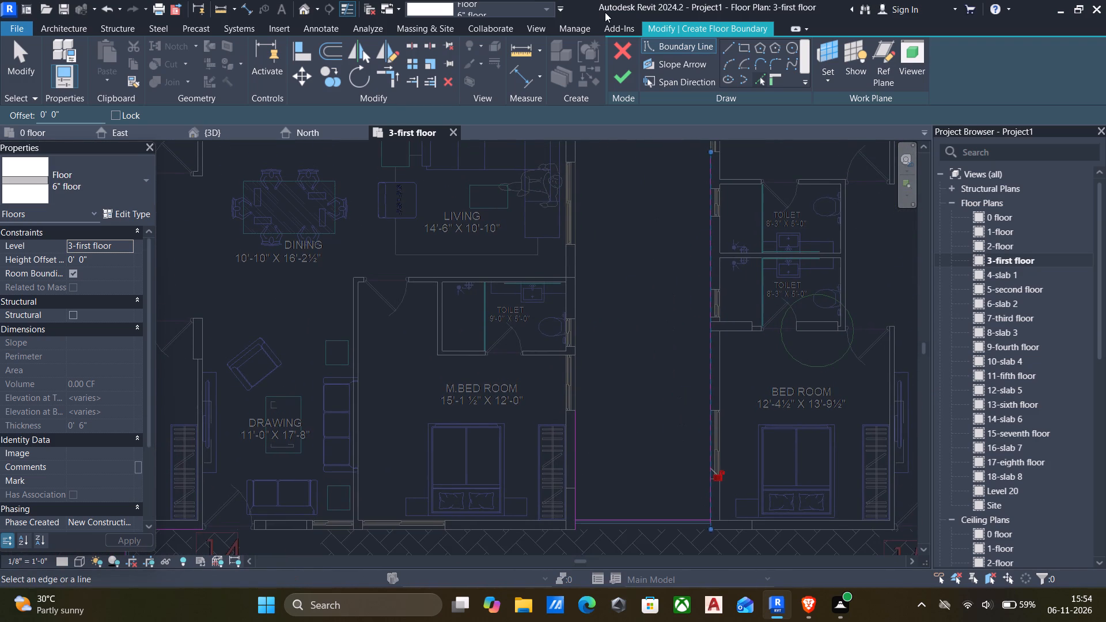
Trace the front edge of the 5'-0" wide balcony outside the 12'-4½" x 13'-8½" bedroom as a boundary line.
scroll(605, 16, down, 3)
scroll(700, 180, down, 3)
middle_drag(695, 191, 677, 225)
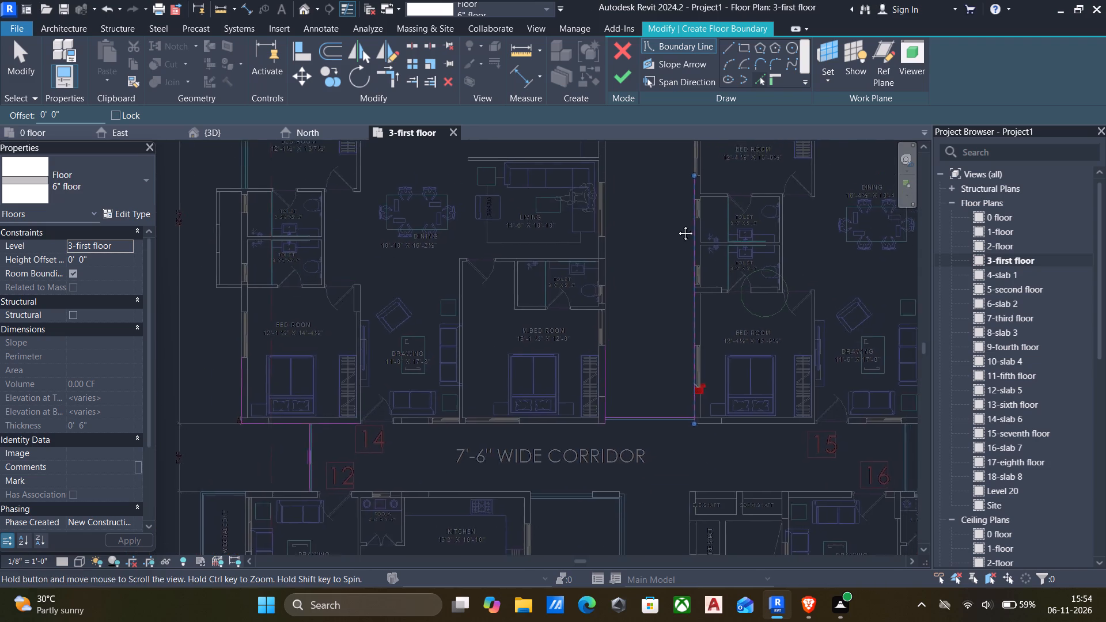
middle_drag(677, 225, 677, 360)
middle_drag(677, 275, 658, 315)
scroll(675, 323, up, 7)
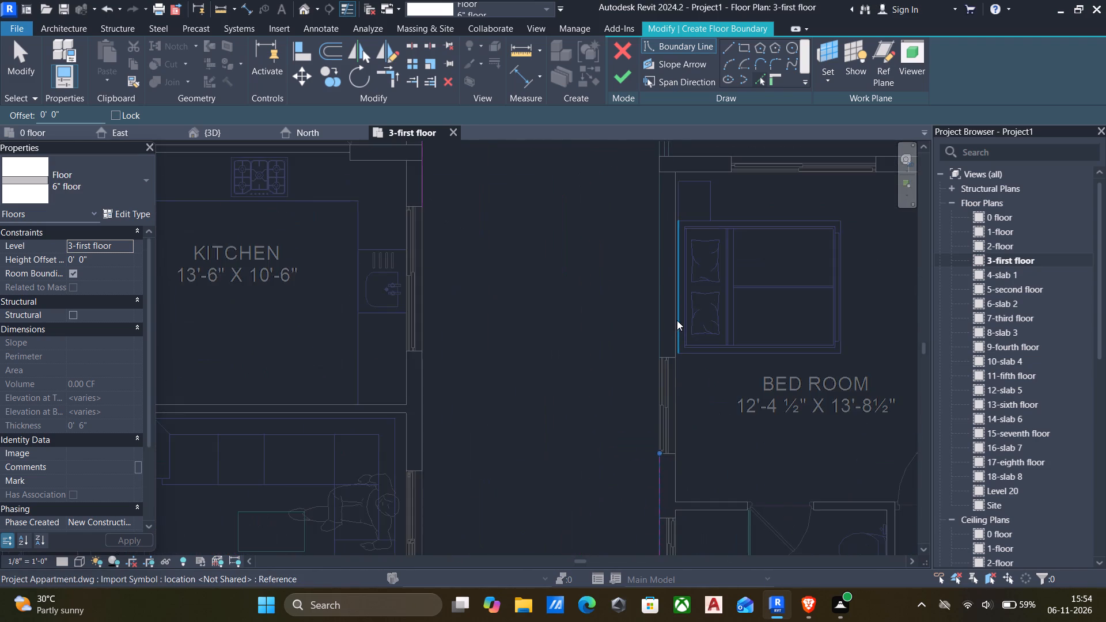
scroll(676, 320, down, 6)
middle_drag(672, 324, 665, 417)
scroll(704, 279, up, 7)
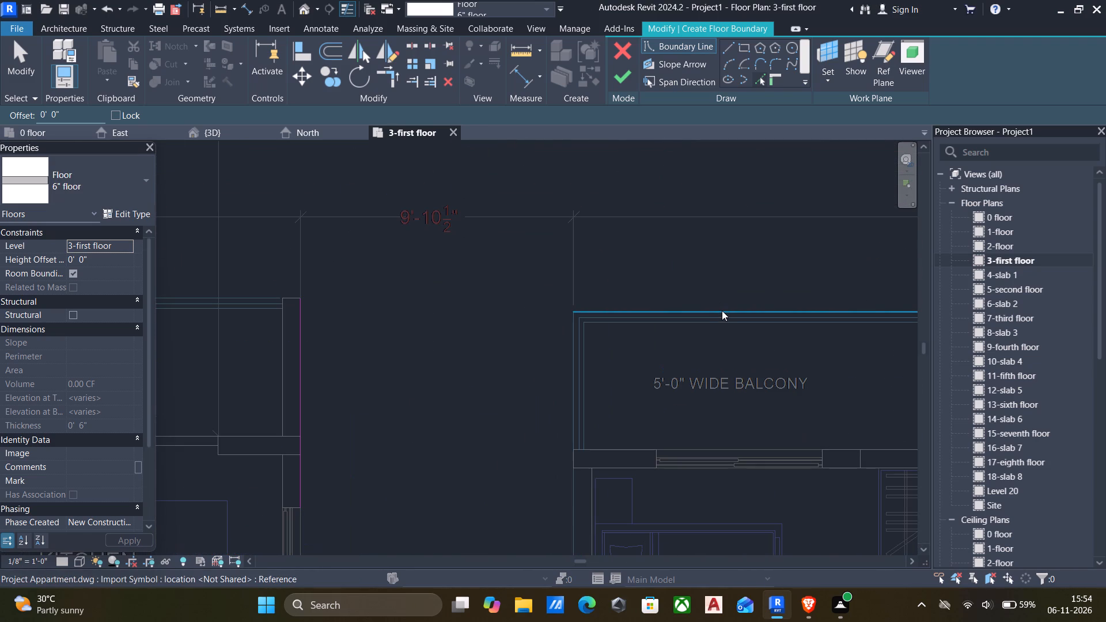
click(722, 310)
scroll(721, 309, down, 6)
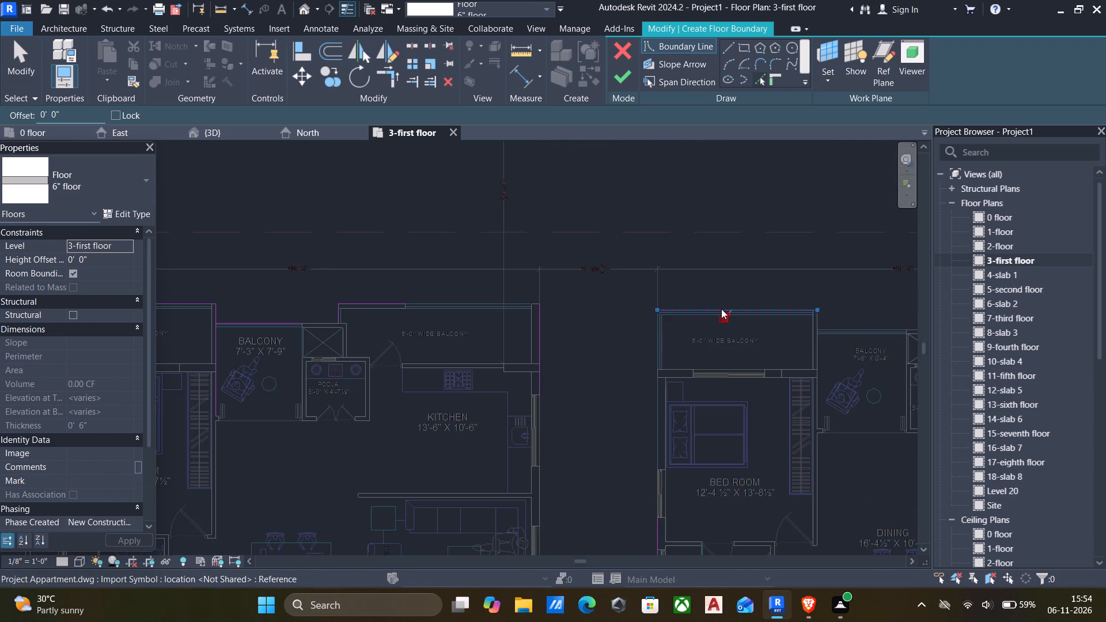
Trace the outer front edge of the 7'-6" x 8'-4" balcony and the adjoining side wall line of the bedroom balcony.
scroll(722, 309, down, 5)
middle_drag(726, 317, 591, 306)
scroll(665, 311, up, 11)
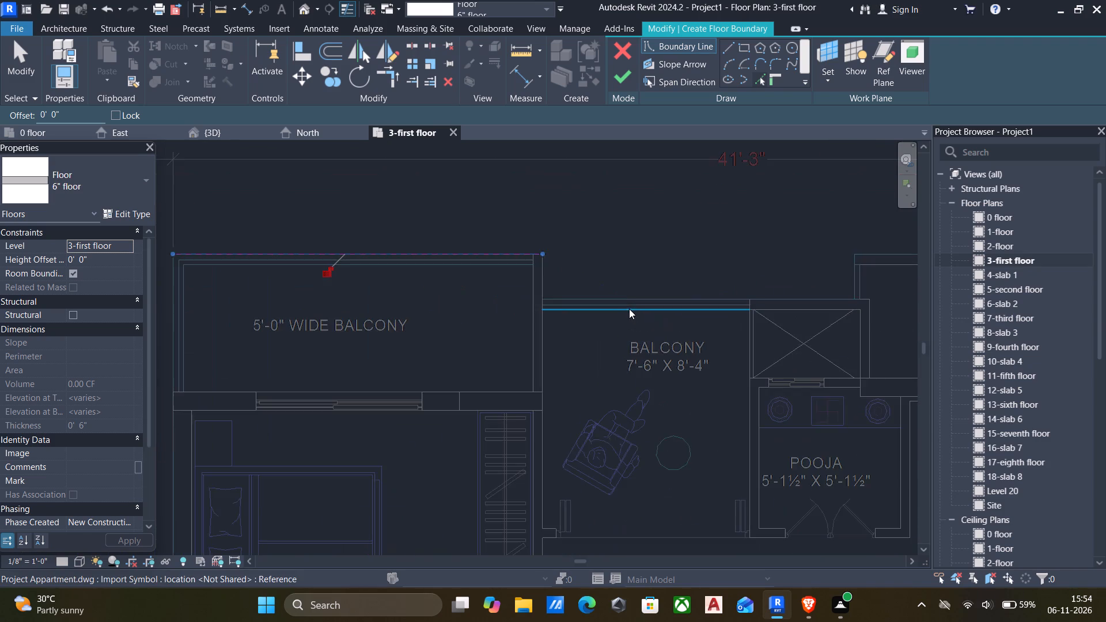
scroll(624, 302, up, 4)
click(623, 298)
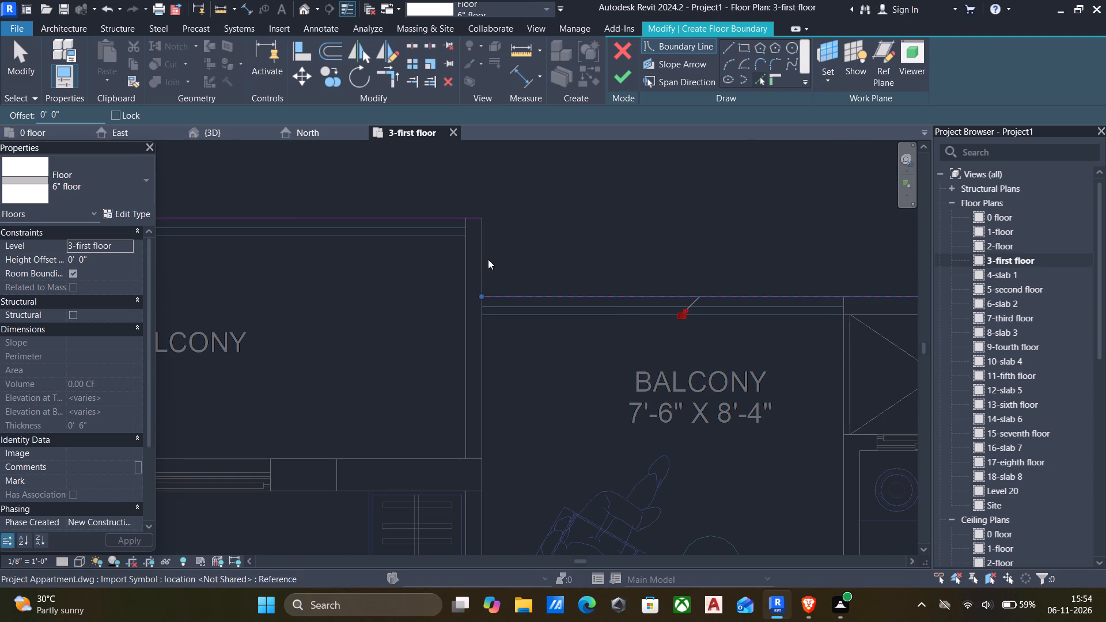
click(487, 257)
scroll(503, 264, down, 7)
Trace the short side line, front wall segment and exterior side wall line of the 5'-0" wide utility beside the 13'-11" x 9'-10" kitchen.
scroll(738, 260, up, 2)
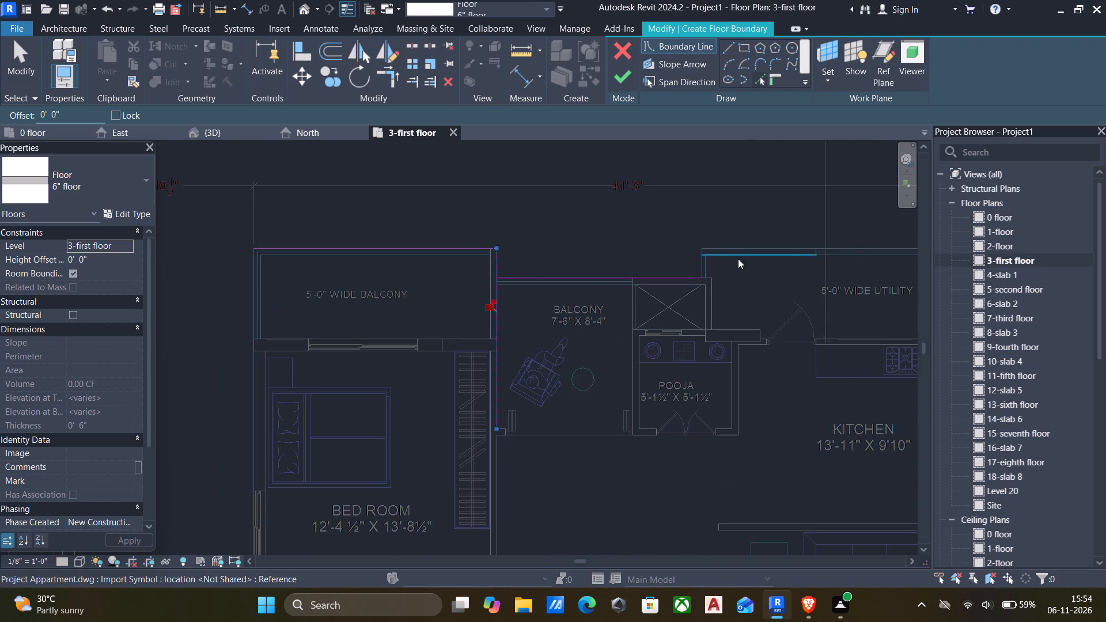
scroll(738, 259, up, 3)
scroll(661, 259, up, 4)
click(671, 263)
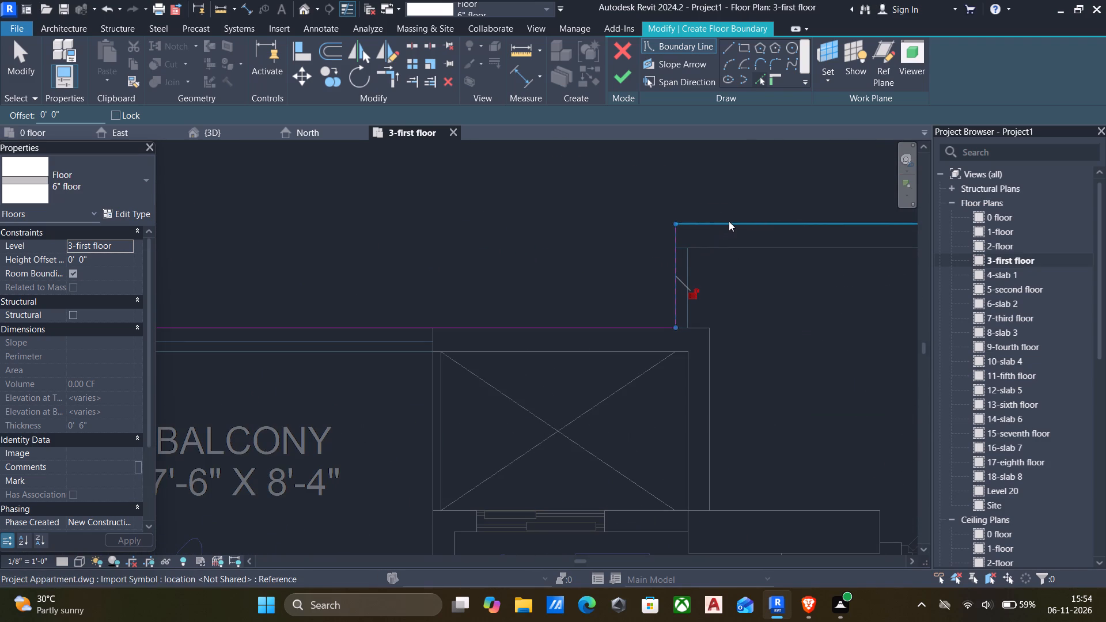
click(729, 221)
scroll(726, 223, down, 7)
middle_drag(726, 228, 491, 246)
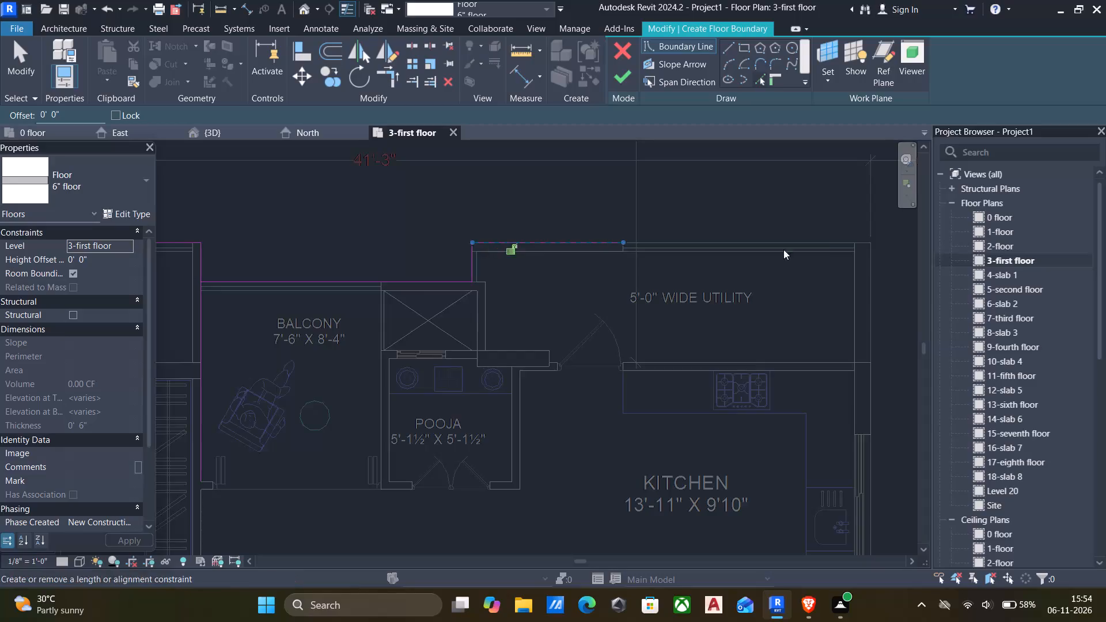
scroll(827, 238, up, 7)
scroll(815, 247, down, 6)
middle_drag(807, 261, 703, 240)
scroll(759, 275, up, 2)
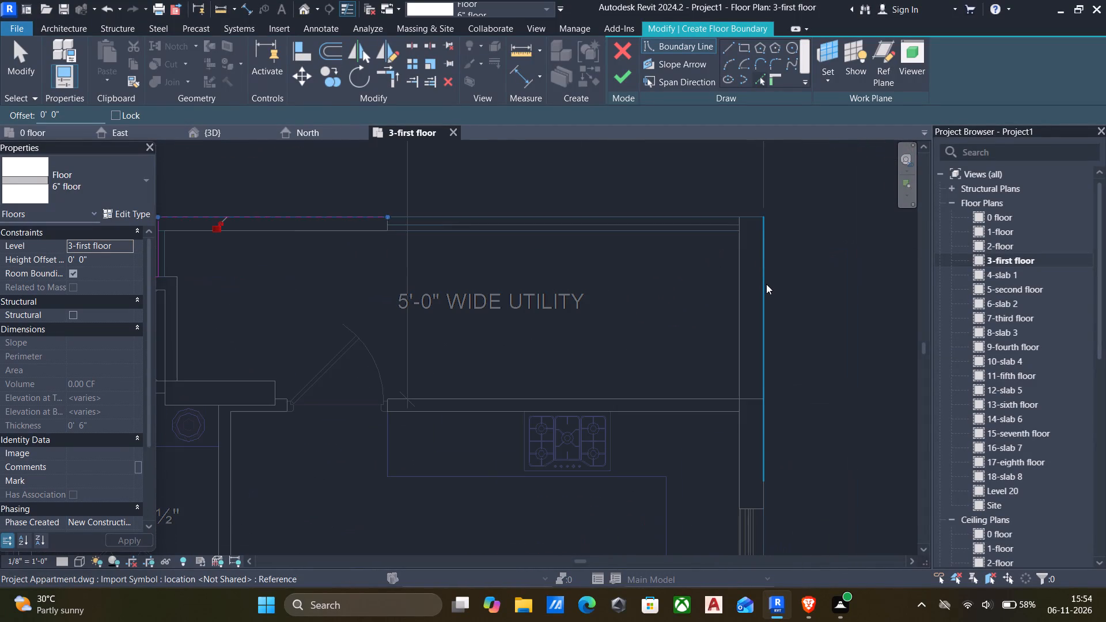
click(765, 286)
scroll(748, 293, down, 5)
middle_drag(745, 312, 771, 245)
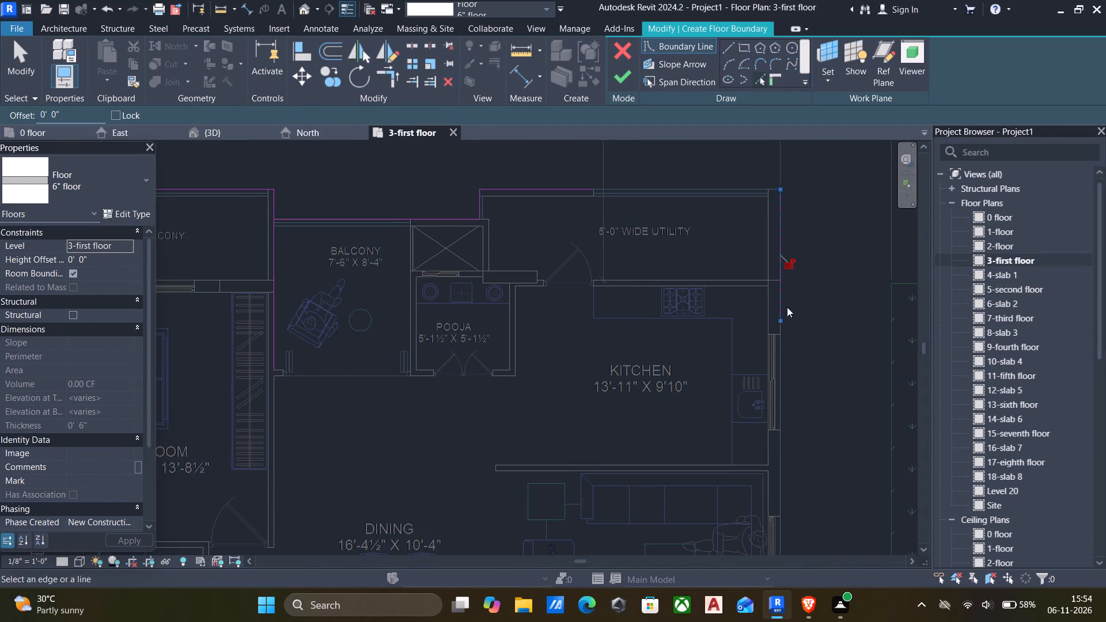
Trace the three outer edges of the shaft projecting beside the 8'-9" x 5'-0" toilet.
scroll(778, 330, down, 6)
middle_drag(773, 365, 797, 313)
scroll(790, 401, up, 6)
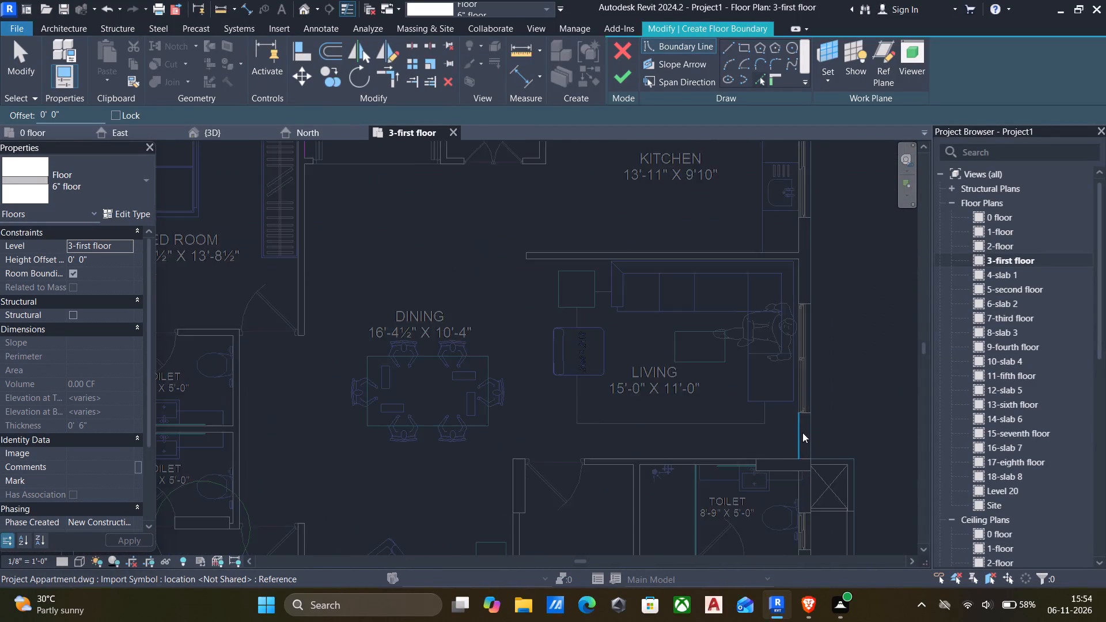
scroll(805, 435, down, 4)
middle_drag(805, 436, 790, 374)
middle_drag(801, 426, 802, 387)
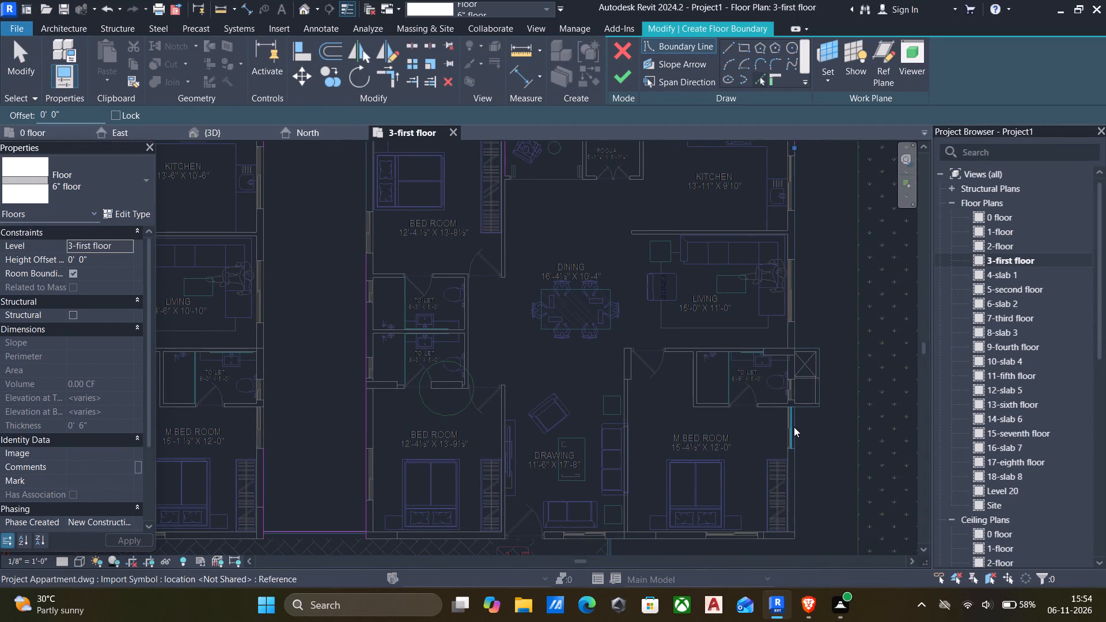
scroll(793, 428, up, 6)
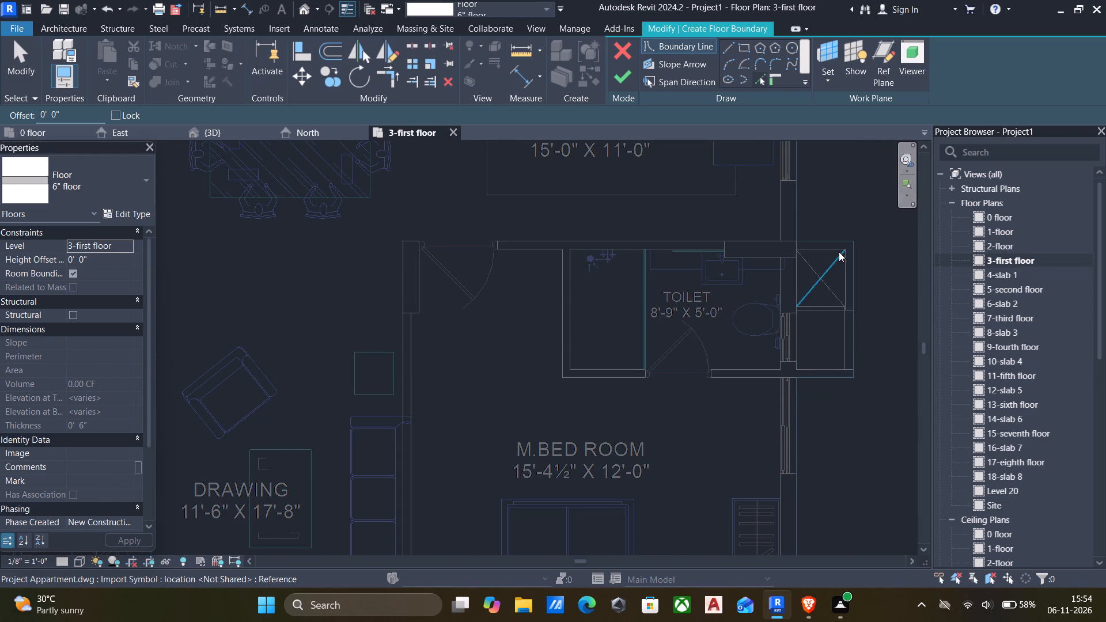
scroll(839, 252, up, 2)
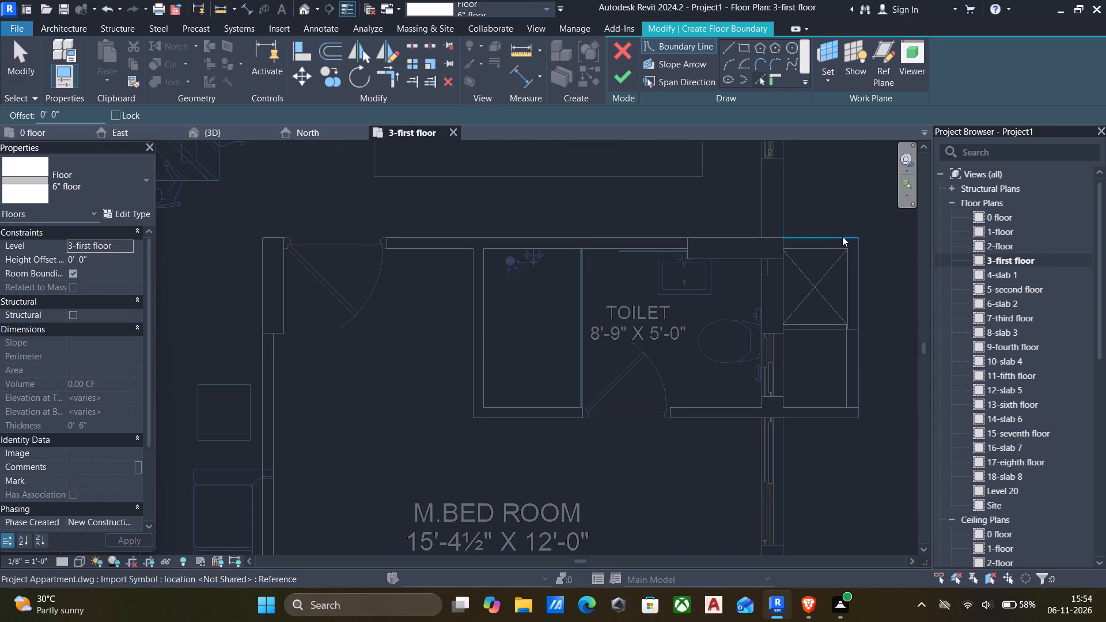
click(838, 237)
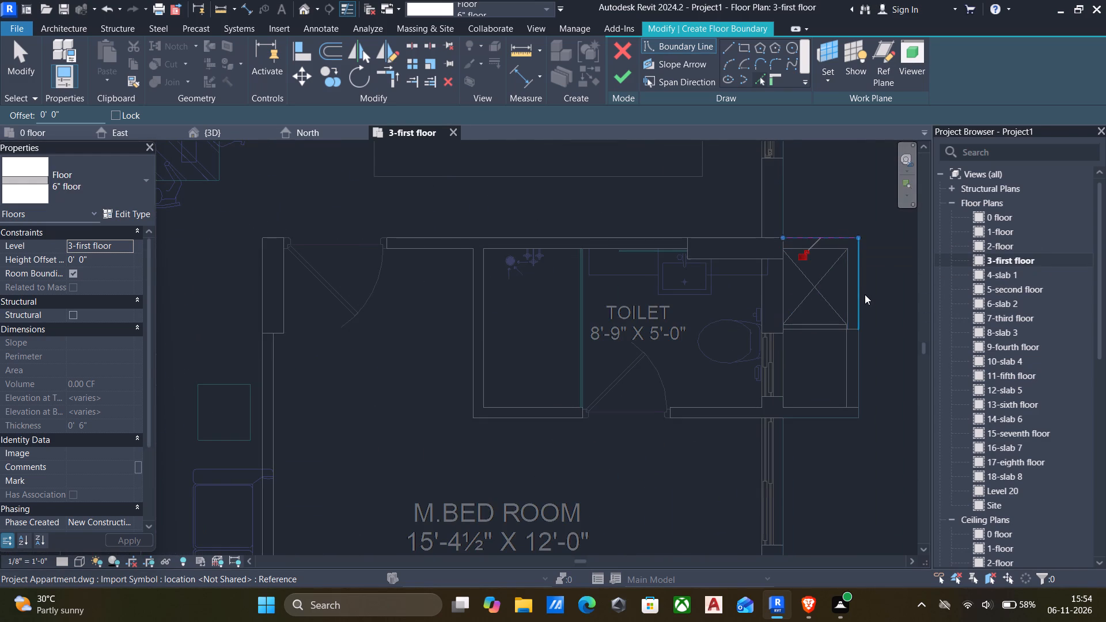
click(865, 294)
click(806, 420)
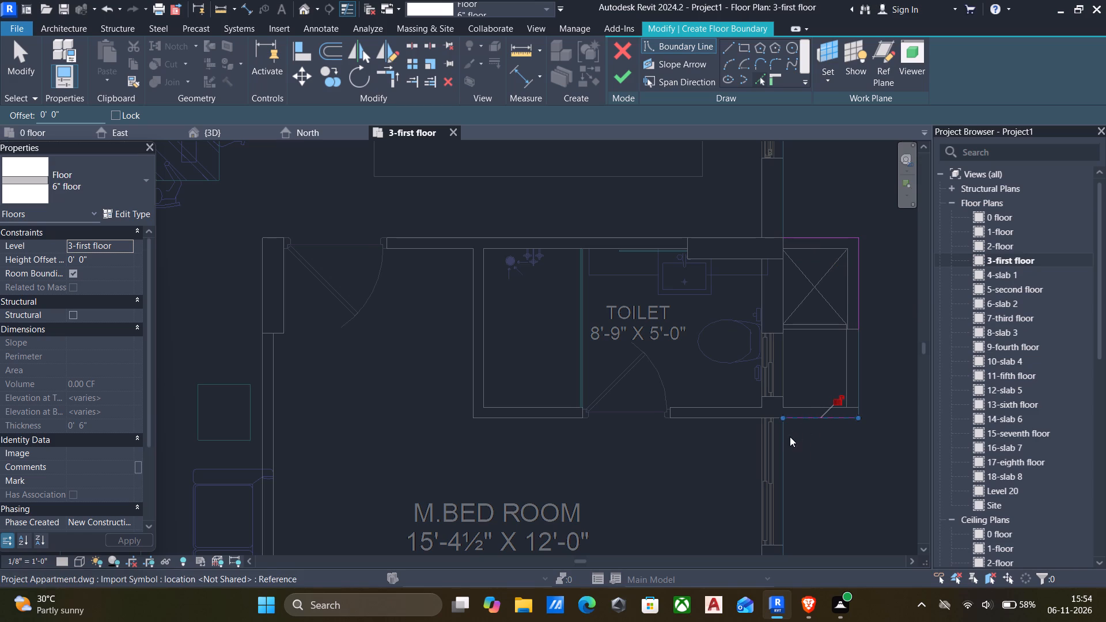
Trace the exterior side wall segments of the 15'-4½" x 12'-0" master bedroom and its corner wall line facing the corridor side.
click(786, 439)
scroll(791, 440, down, 5)
middle_drag(793, 441, 800, 337)
middle_drag(819, 422, 824, 363)
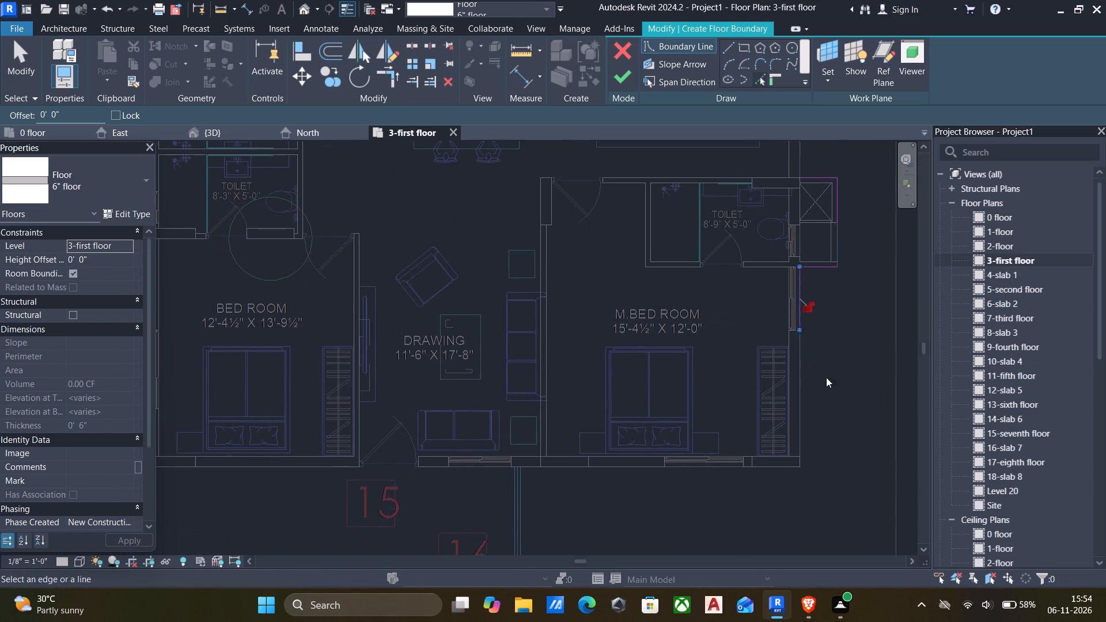
scroll(799, 420, up, 1)
click(805, 416)
scroll(745, 440, down, 5)
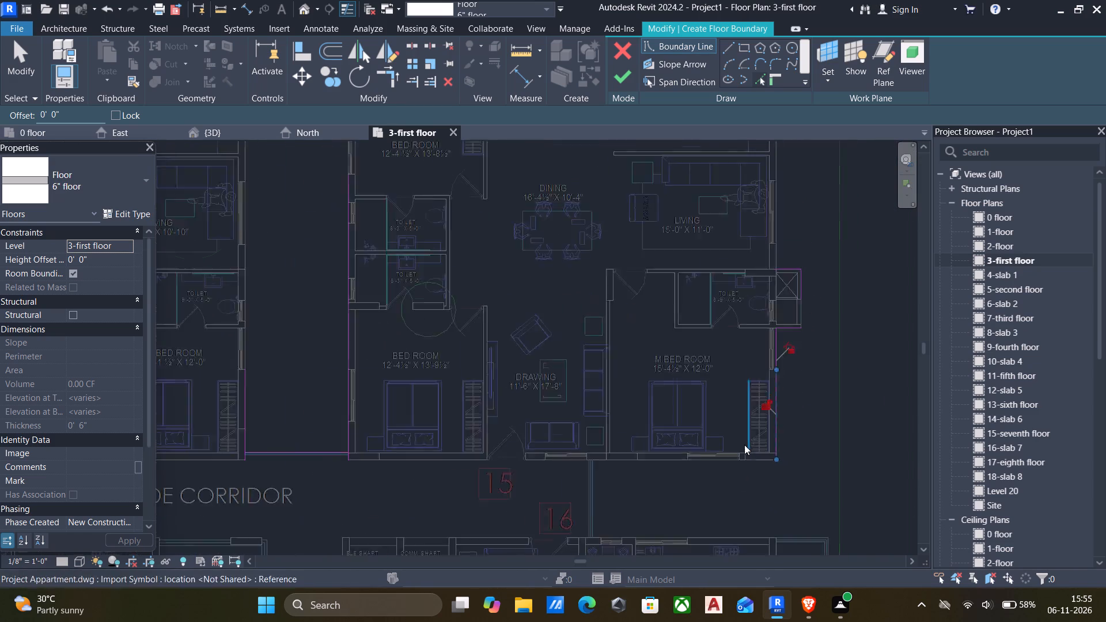
middle_drag(744, 445, 774, 406)
scroll(744, 439, up, 6)
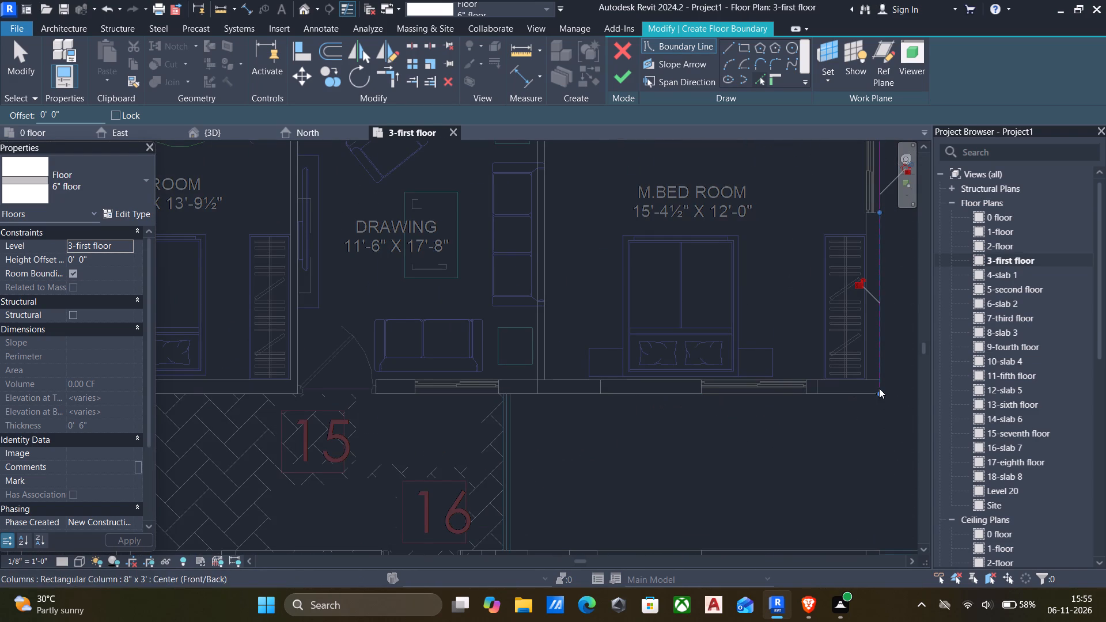
click(860, 397)
Trace the outer end line of the 7'-6" wide corridor beside the unit 16 entrance.
scroll(494, 465, up, 4)
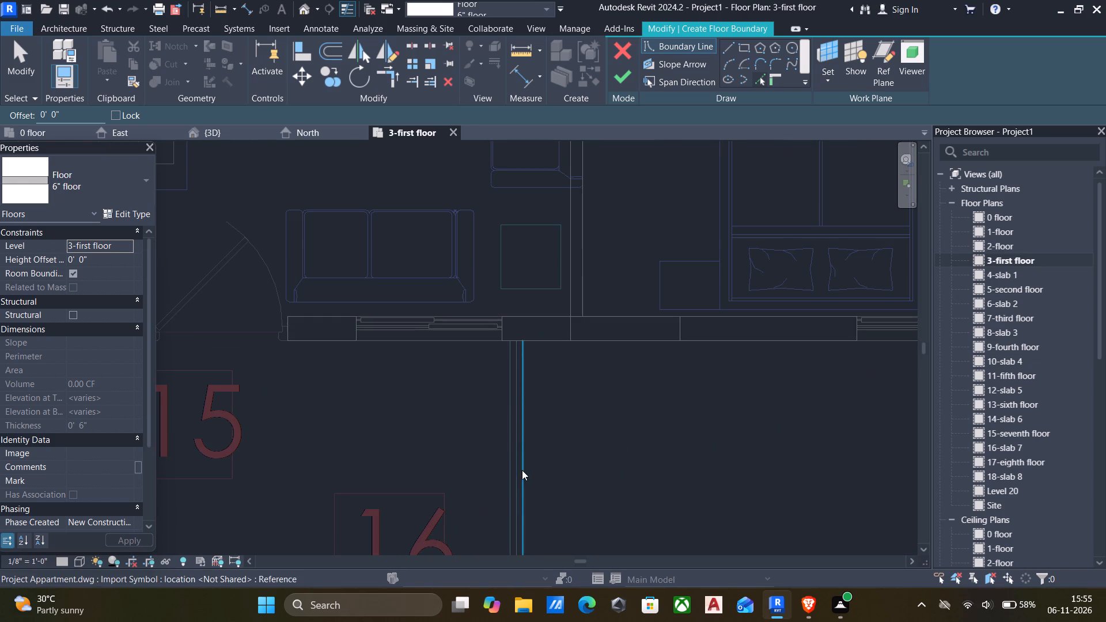
click(522, 470)
scroll(548, 468, down, 6)
middle_drag(585, 465, 632, 393)
middle_drag(664, 447, 656, 442)
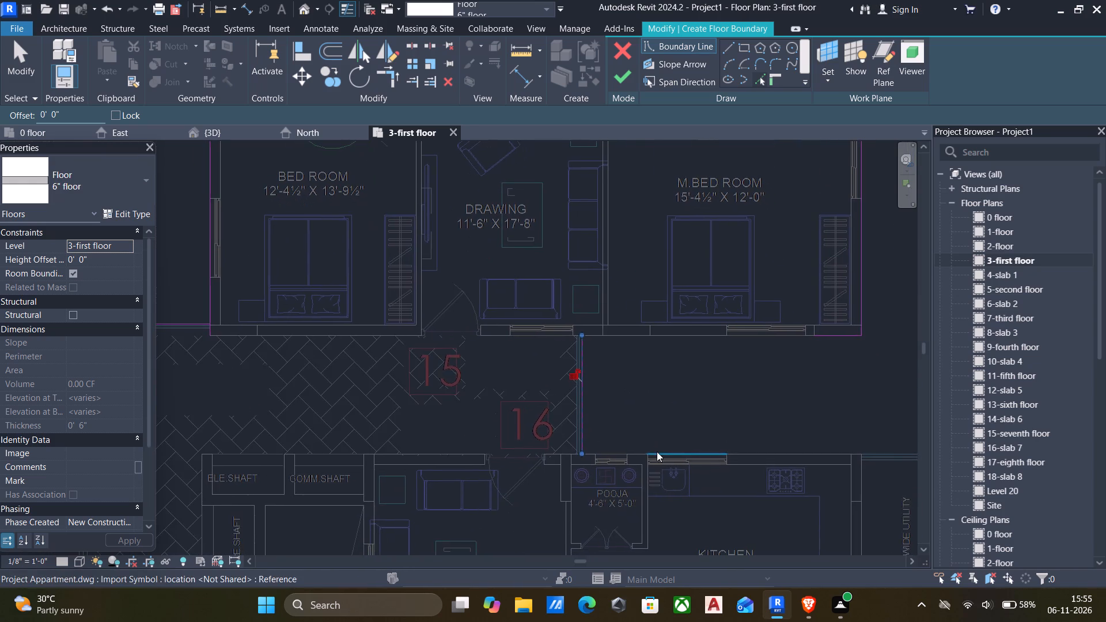
Trace the outer wall line of the 12'-10½" x 11'-6" kitchen up to the utility.
scroll(668, 468, down, 3)
middle_drag(671, 471, 628, 460)
scroll(647, 459, up, 6)
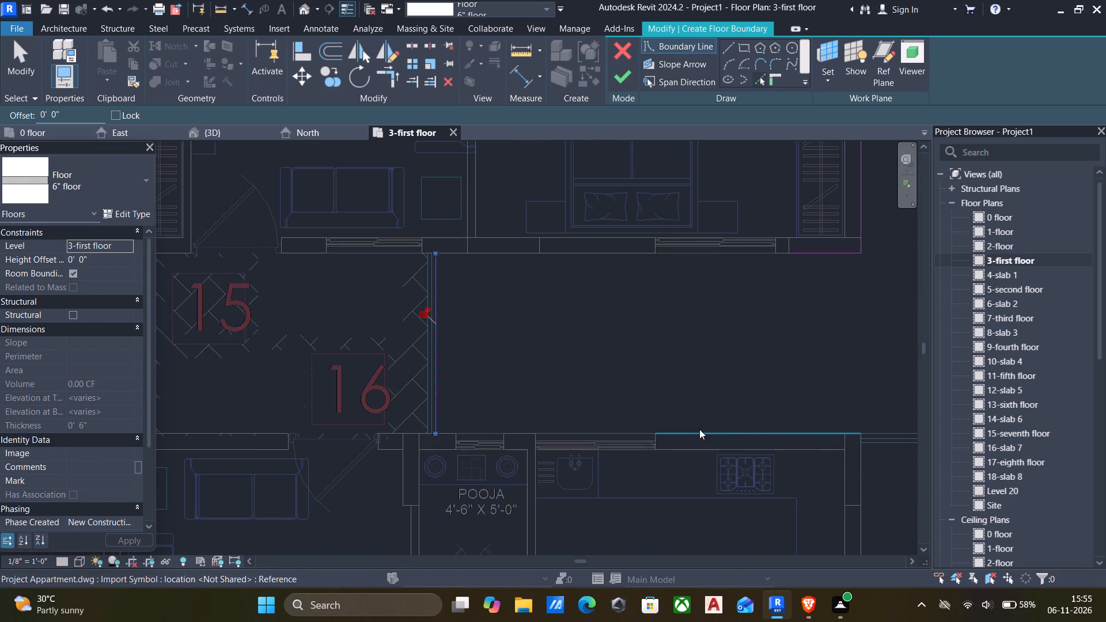
click(701, 436)
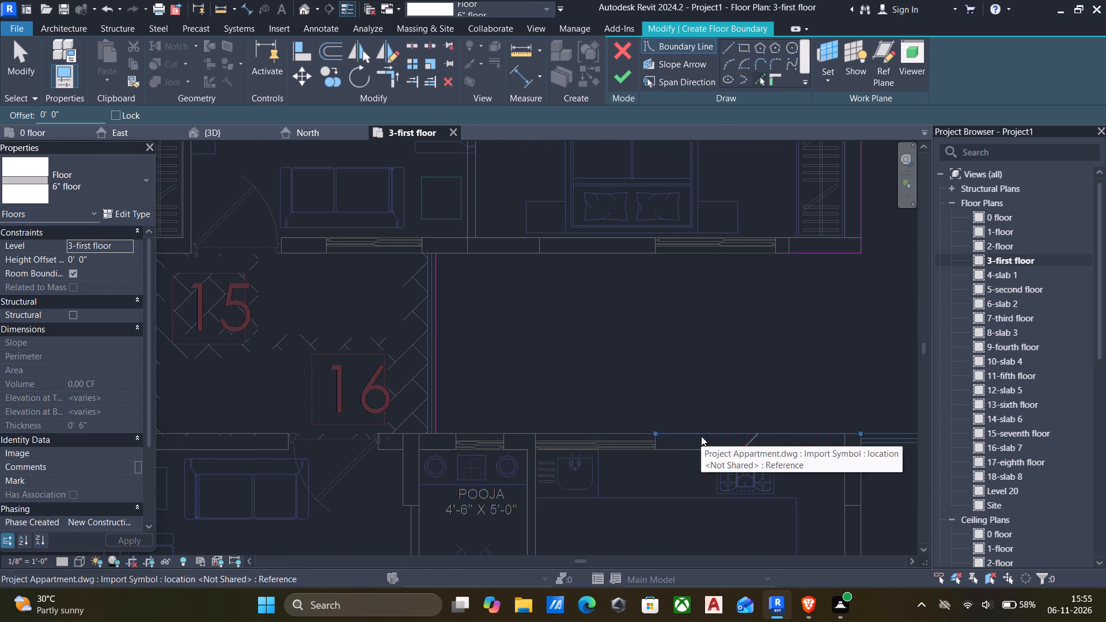
Trace the long outer edge of the 5'-0" wide utility beside the 12'-10½" x 11'-6" kitchen.
scroll(701, 436, down, 6)
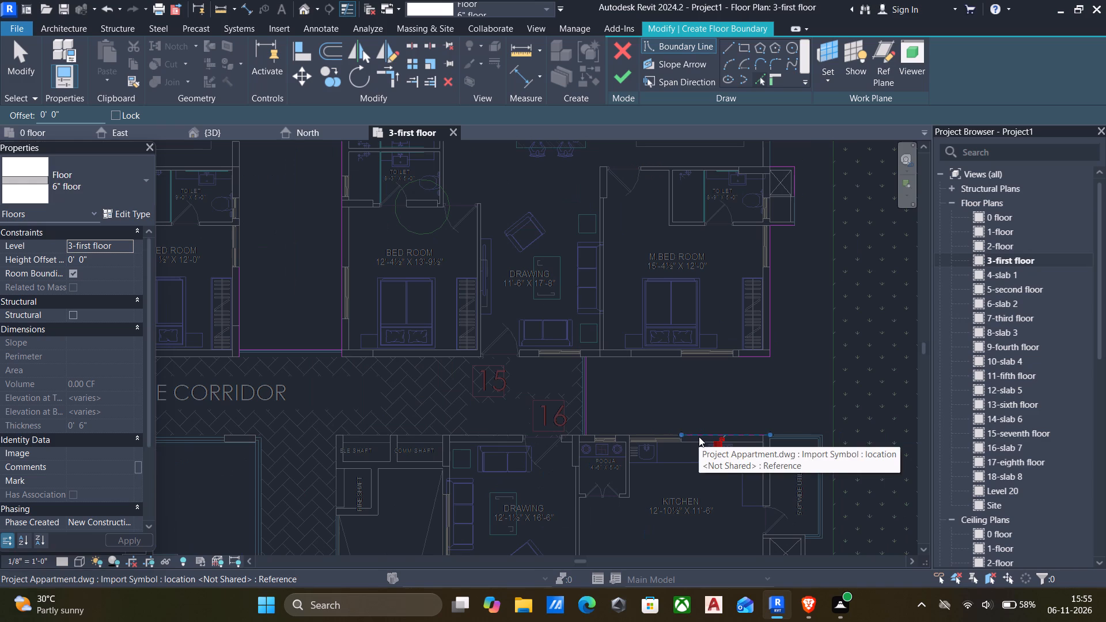
scroll(679, 438, down, 7)
middle_drag(682, 440, 656, 433)
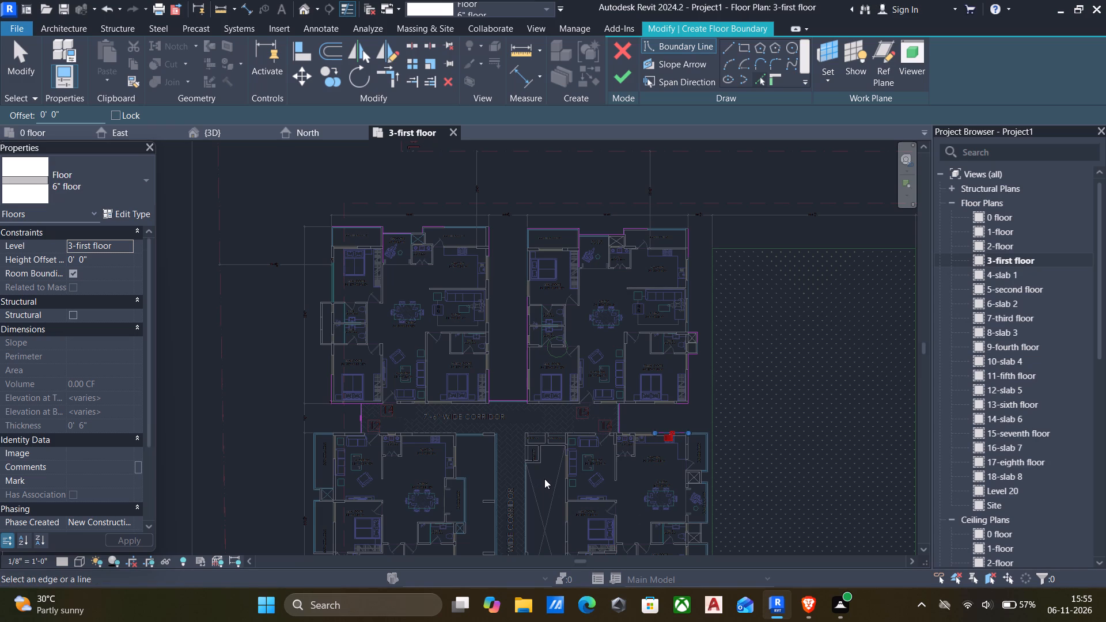
scroll(631, 462, down, 1)
middle_drag(635, 463, 632, 403)
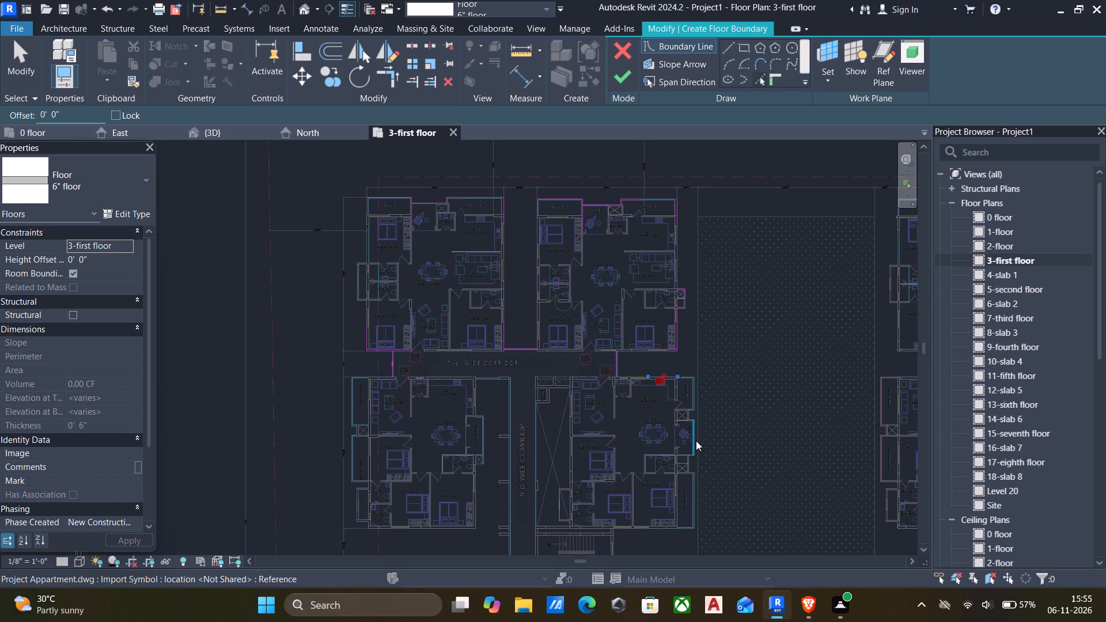
scroll(669, 374, up, 4)
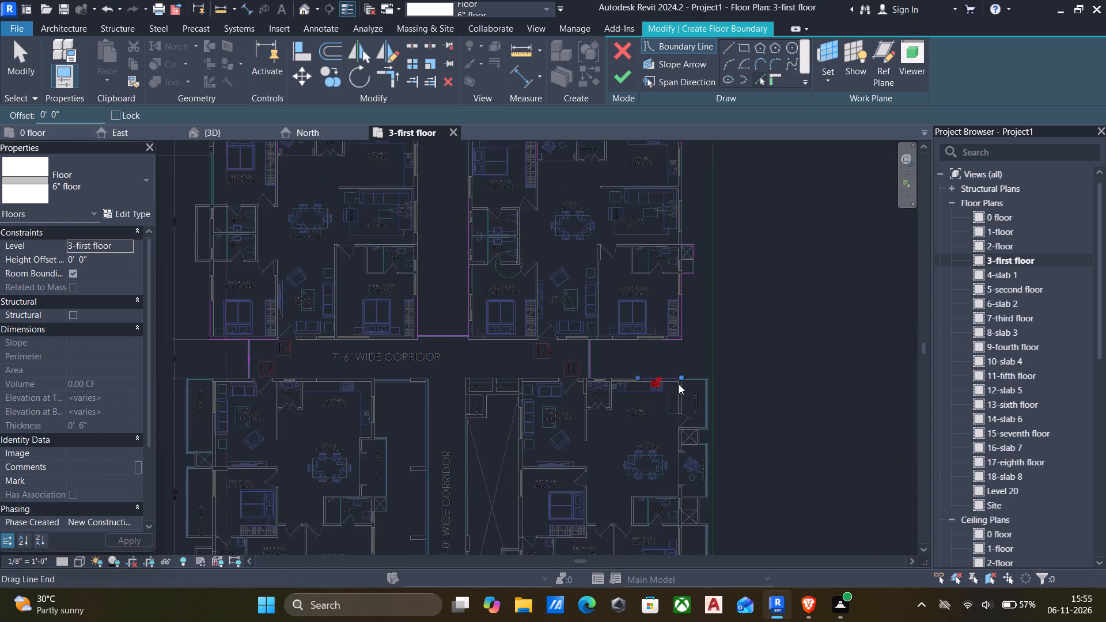
scroll(680, 389, up, 4)
scroll(694, 399, down, 1)
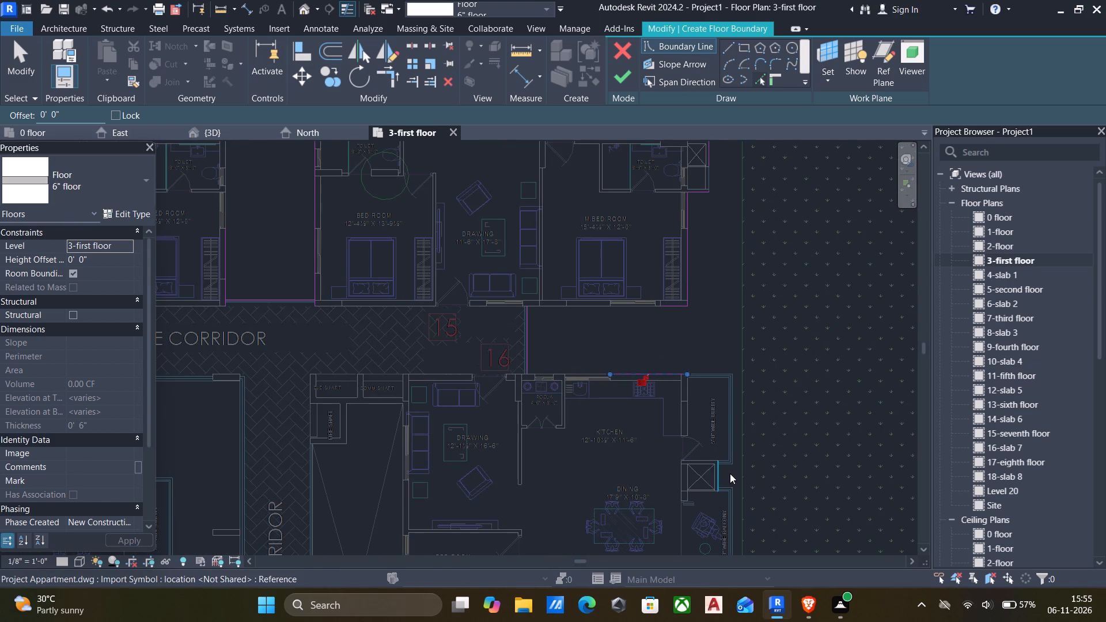
scroll(730, 473, up, 2)
scroll(738, 394, up, 5)
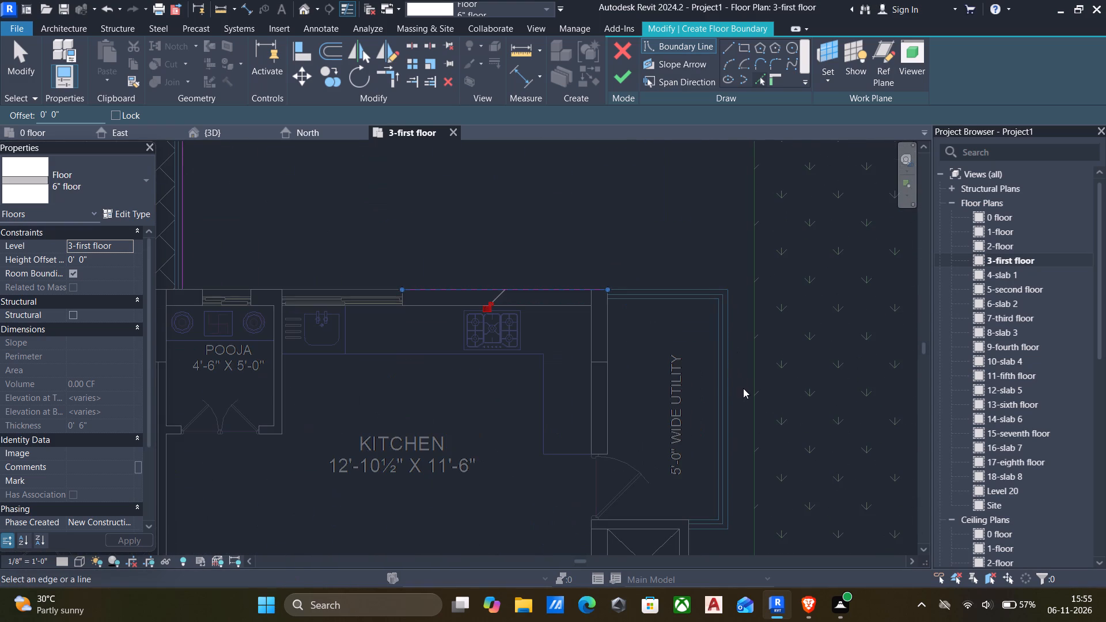
click(734, 382)
scroll(738, 389, down, 2)
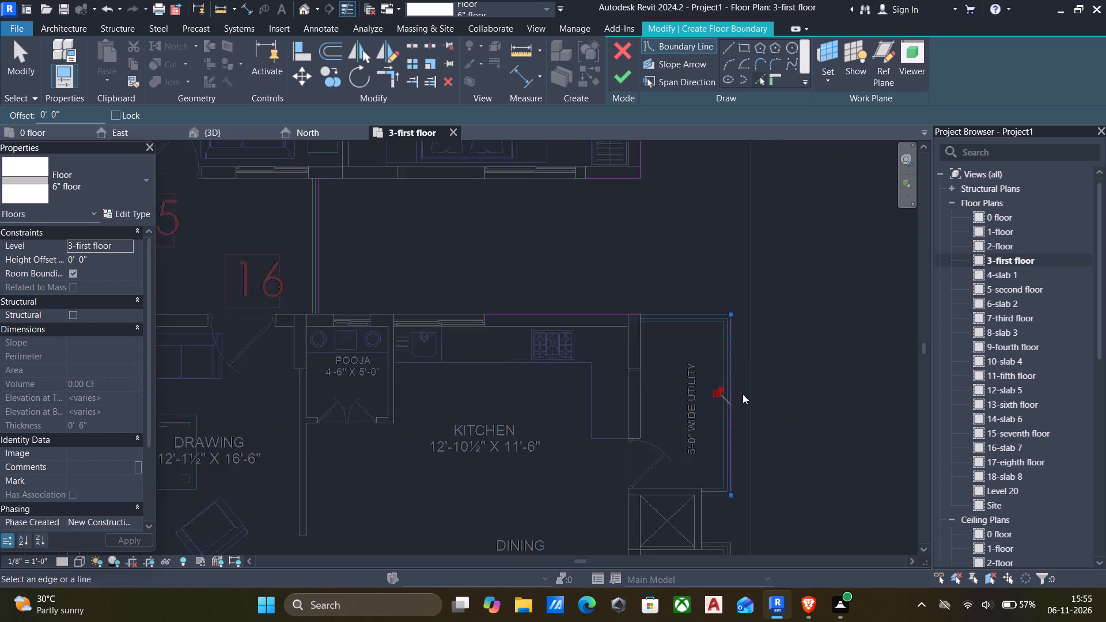
scroll(743, 394, down, 2)
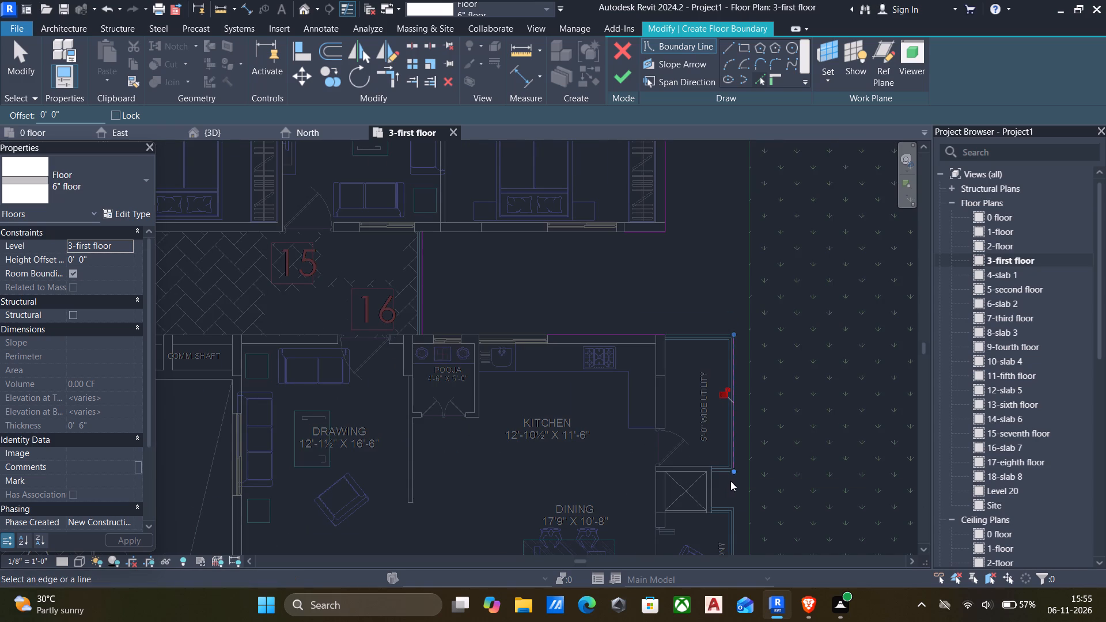
Trace the 5'-0" wide utility's end line, the adjoining shaft's outer edge and the return line to the dining balcony.
scroll(737, 478, up, 9)
click(699, 461)
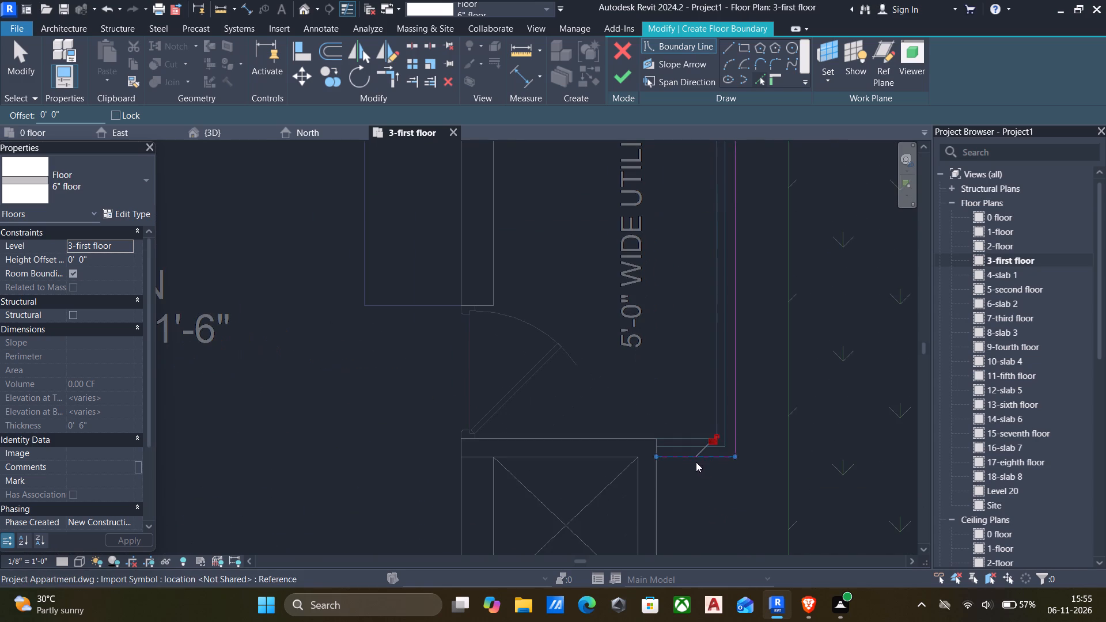
scroll(685, 471, down, 5)
middle_drag(672, 495, 633, 438)
scroll(634, 437, up, 6)
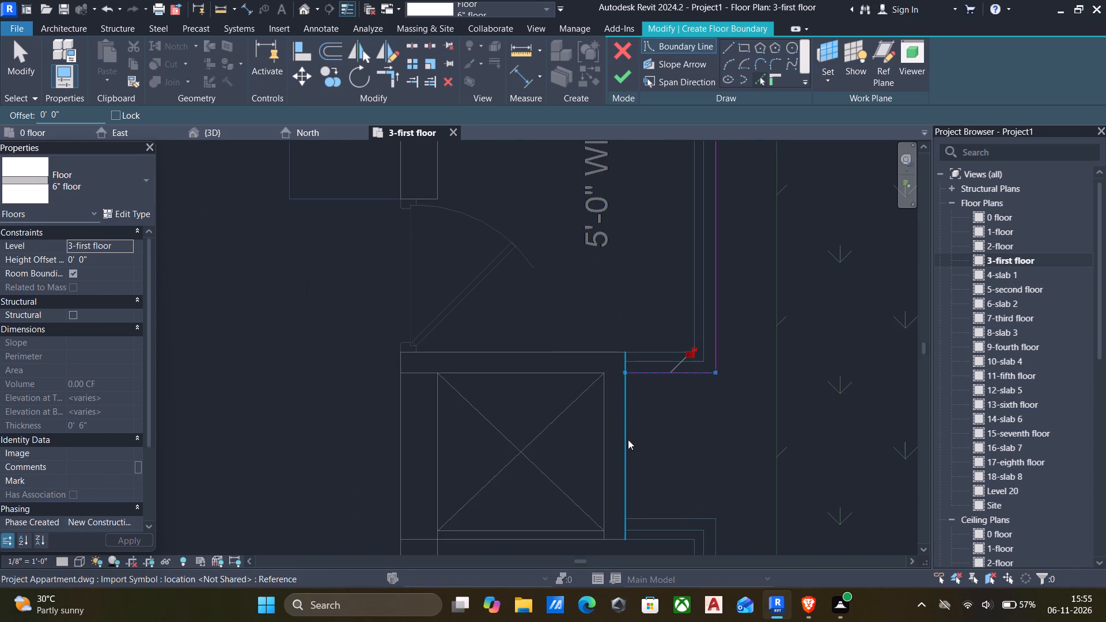
click(628, 440)
scroll(638, 446, down, 5)
middle_drag(666, 452, 646, 423)
scroll(624, 477, up, 5)
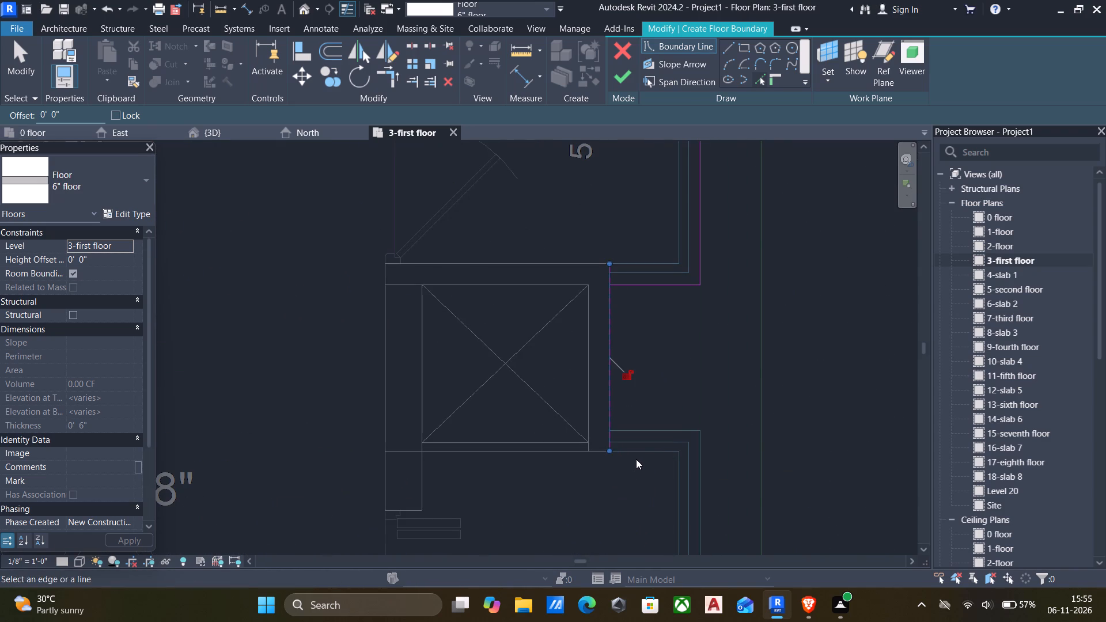
click(646, 432)
Trace the long outer edge and far end wall line of the 5'-0" wide balcony beside the 17'9" x 10'-8" dining.
scroll(646, 438, down, 4)
middle_drag(649, 464, 634, 361)
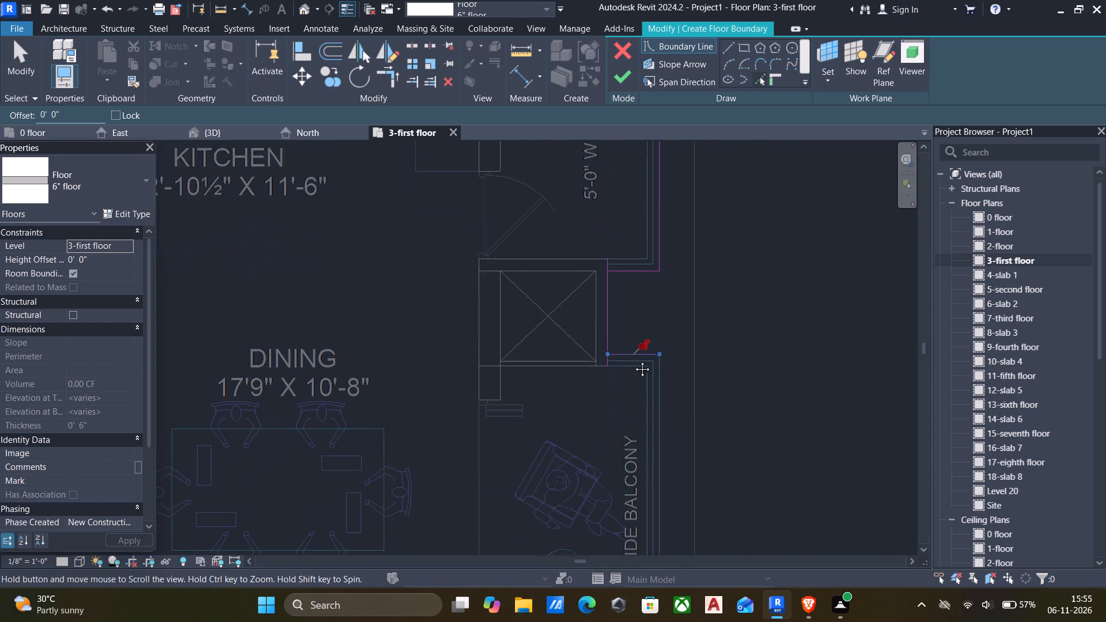
middle_drag(634, 361, 632, 354)
scroll(670, 373, up, 3)
click(661, 367)
scroll(660, 367, down, 5)
middle_drag(665, 381, 669, 316)
middle_drag(679, 350, 676, 305)
scroll(641, 519, up, 5)
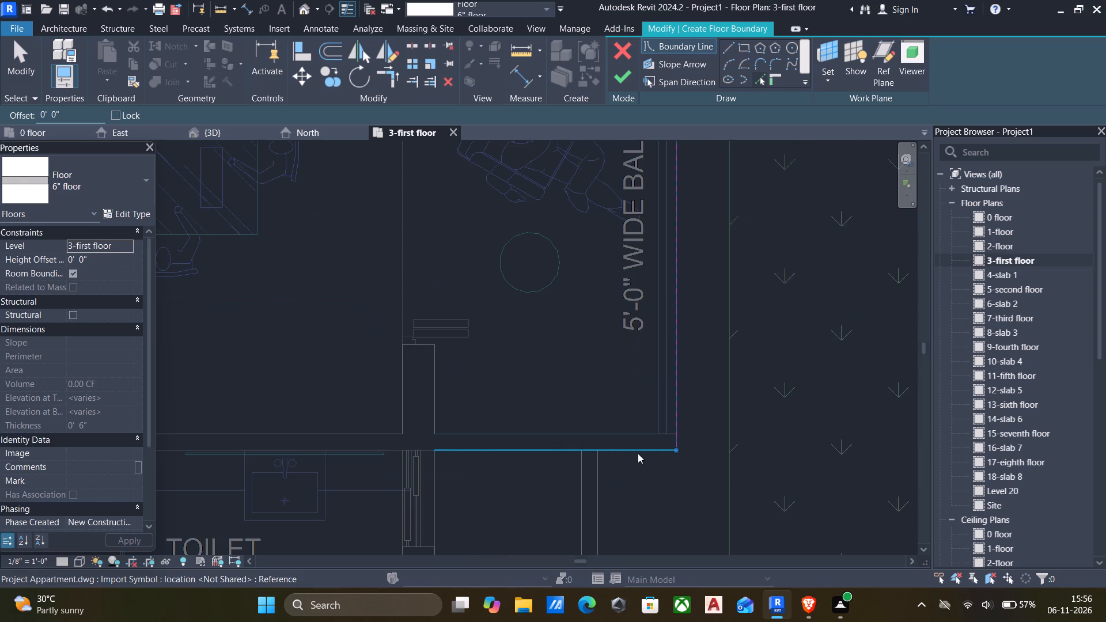
click(637, 453)
Trace the recess by the 8'-3" x 5'-0" toilet along its outer side wall and the return line at the shaft.
scroll(636, 454, down, 5)
middle_drag(635, 456, 652, 361)
scroll(642, 403, up, 1)
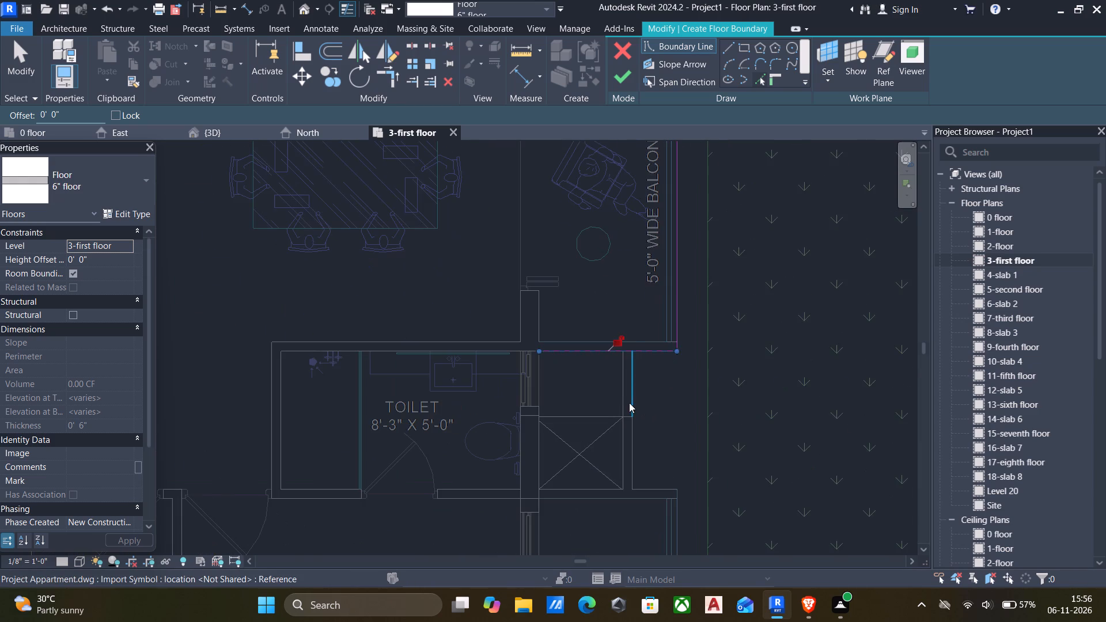
click(629, 403)
scroll(646, 430, down, 5)
middle_drag(647, 432, 635, 386)
scroll(643, 407, up, 5)
click(635, 419)
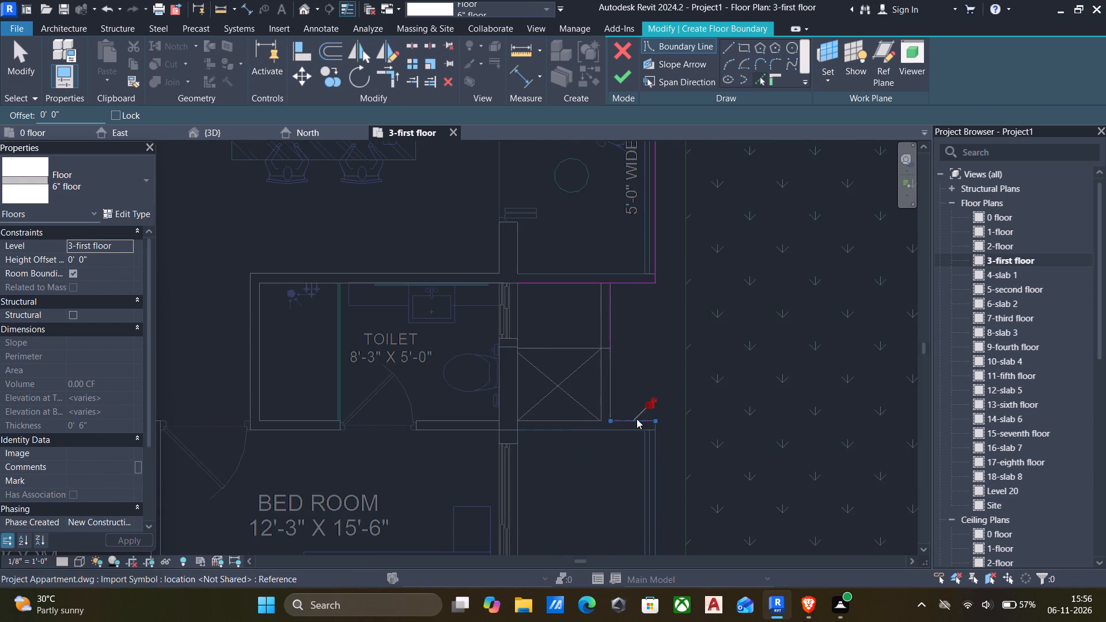
Trace the long outer edge and end line of the 5'-0" wide balcony beside the 12'-3" x 15'-6" bedroom.
scroll(643, 427, down, 4)
middle_drag(644, 428, 680, 368)
scroll(690, 438, up, 5)
click(683, 439)
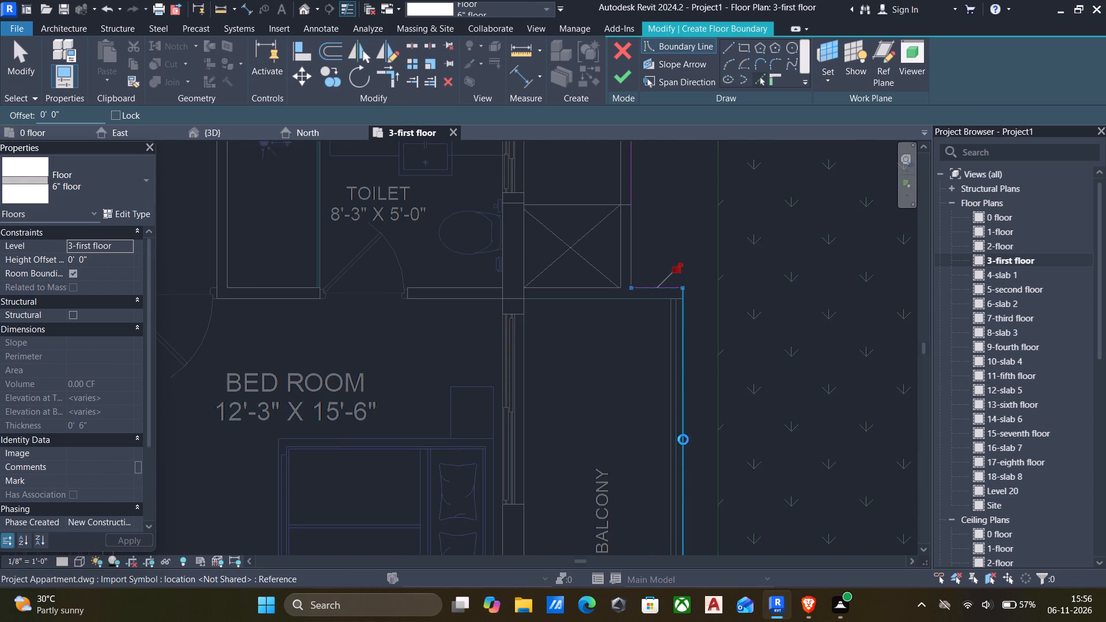
scroll(681, 441, down, 6)
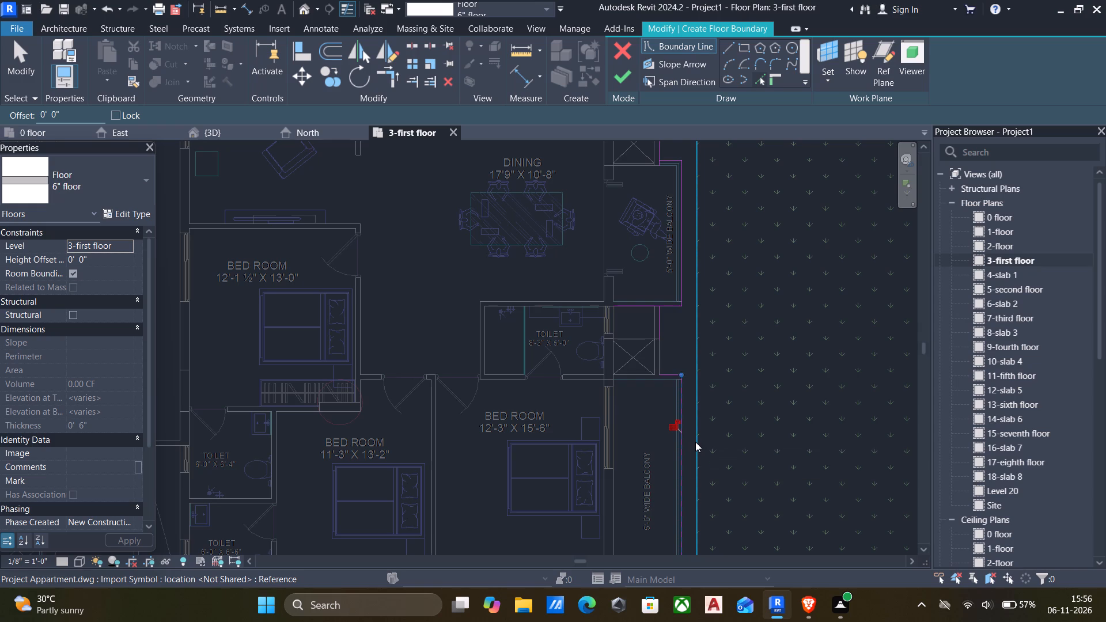
scroll(696, 442, down, 6)
middle_drag(694, 449, 726, 389)
scroll(709, 457, up, 10)
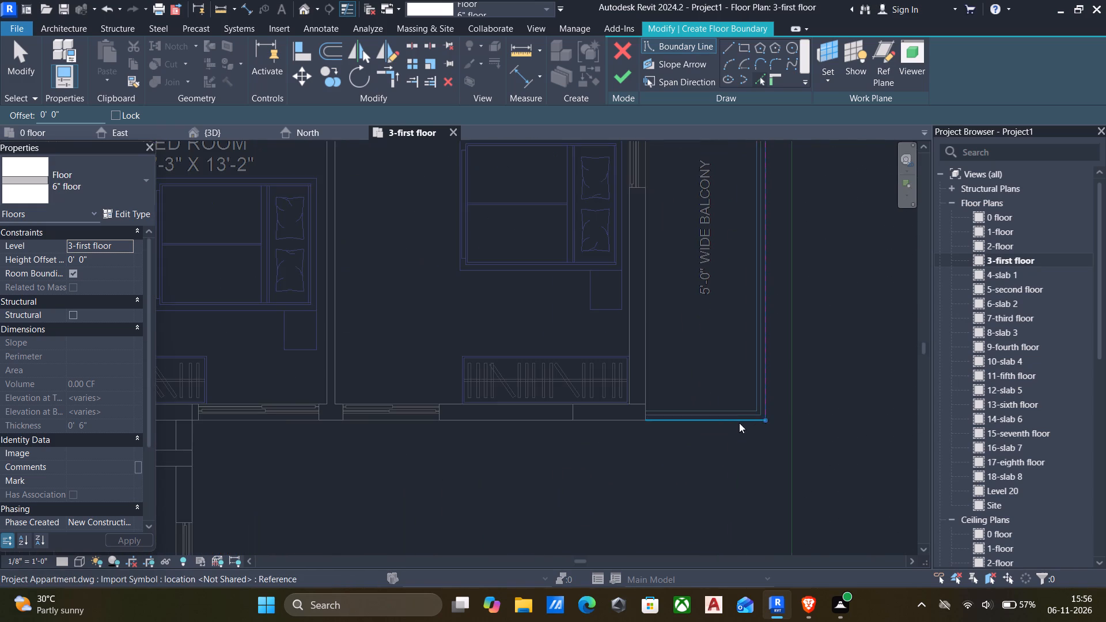
scroll(731, 422, up, 3)
click(729, 423)
Trace the staircase's outer side wall segment below the 11'-3" x 13'-2" bedroom and its corner wall line by the lift.
scroll(703, 433, down, 5)
middle_drag(702, 437, 849, 441)
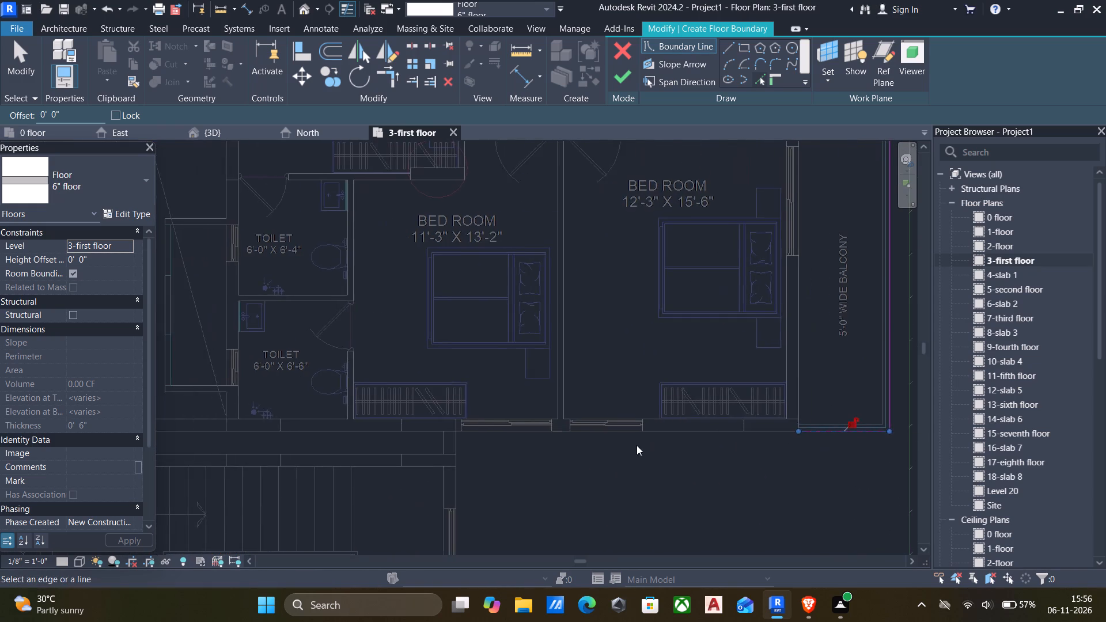
scroll(604, 451, down, 4)
middle_drag(599, 452, 733, 407)
scroll(672, 419, up, 5)
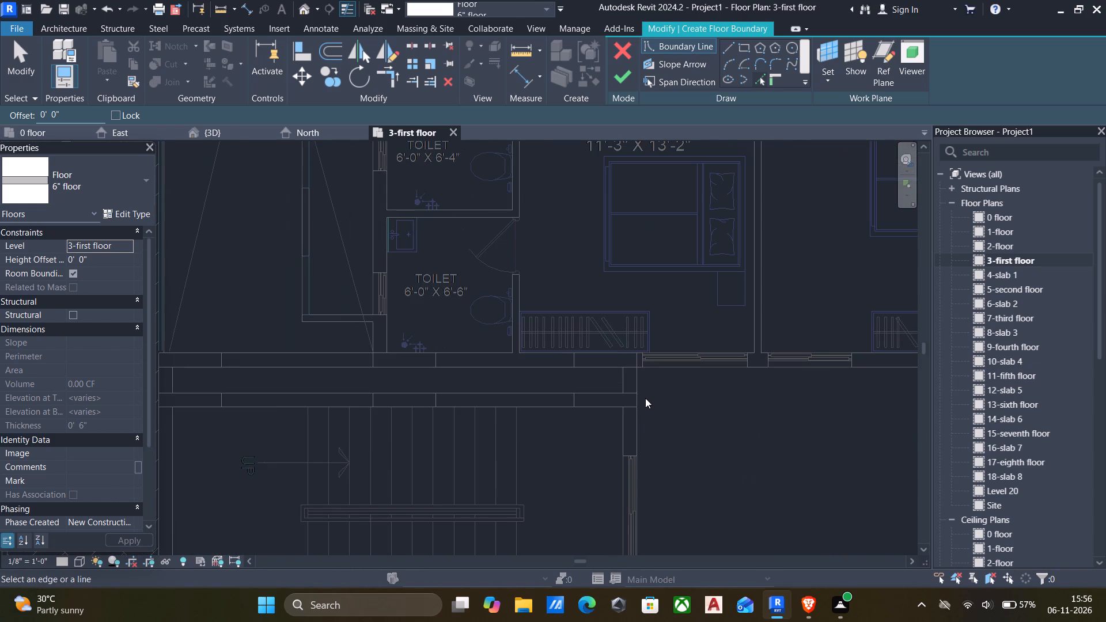
click(637, 427)
scroll(637, 430, down, 5)
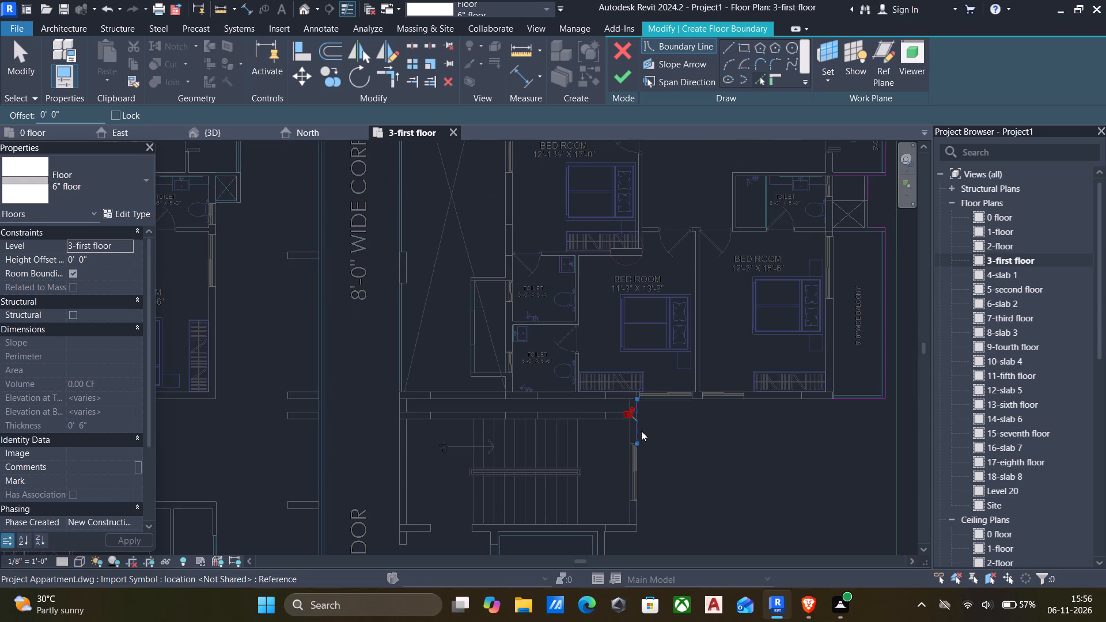
scroll(623, 435, down, 7)
middle_drag(627, 461, 685, 411)
scroll(662, 476, up, 6)
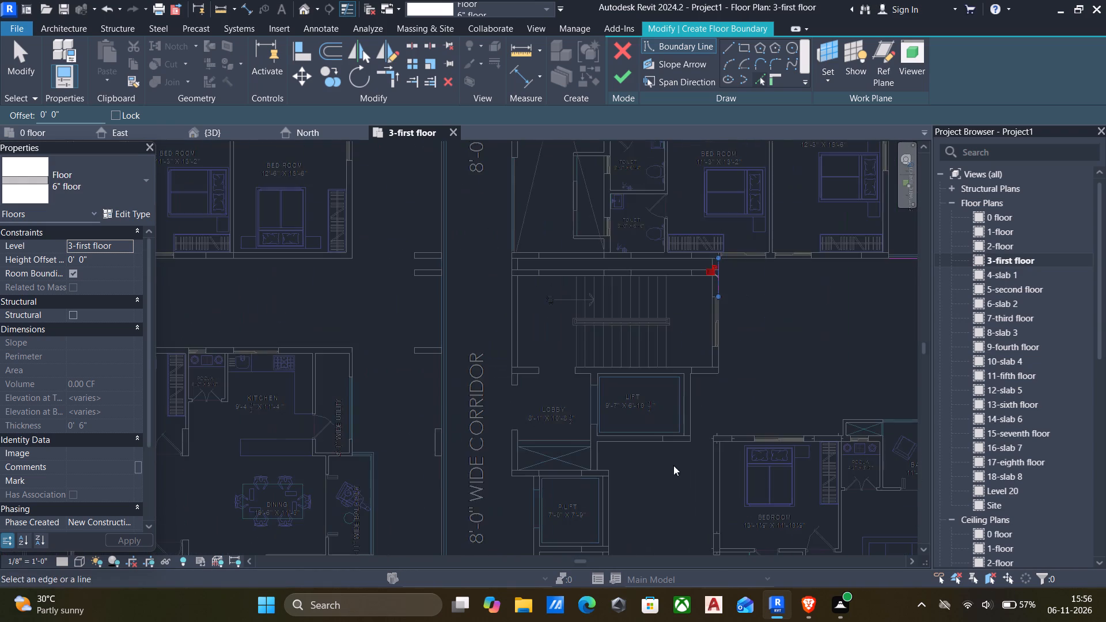
scroll(732, 378, up, 8)
click(691, 372)
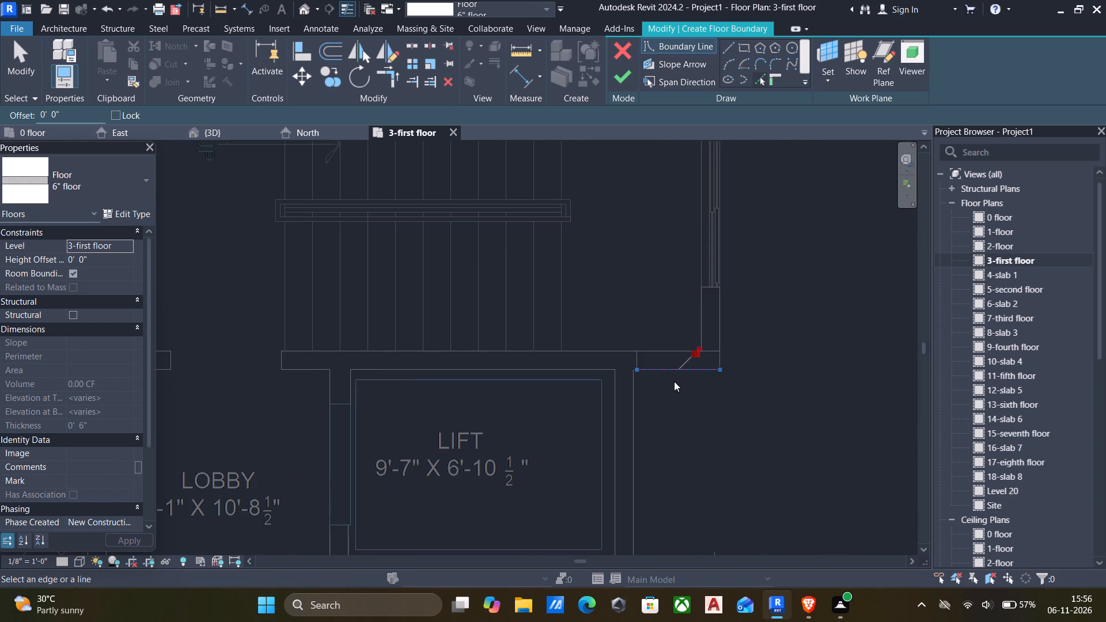
Trace the outer side and end wall lines of the 9'-7" x 6'-10½" lift and the wall line beside the lobby shaft.
click(631, 448)
scroll(663, 453, down, 6)
middle_drag(666, 454, 730, 380)
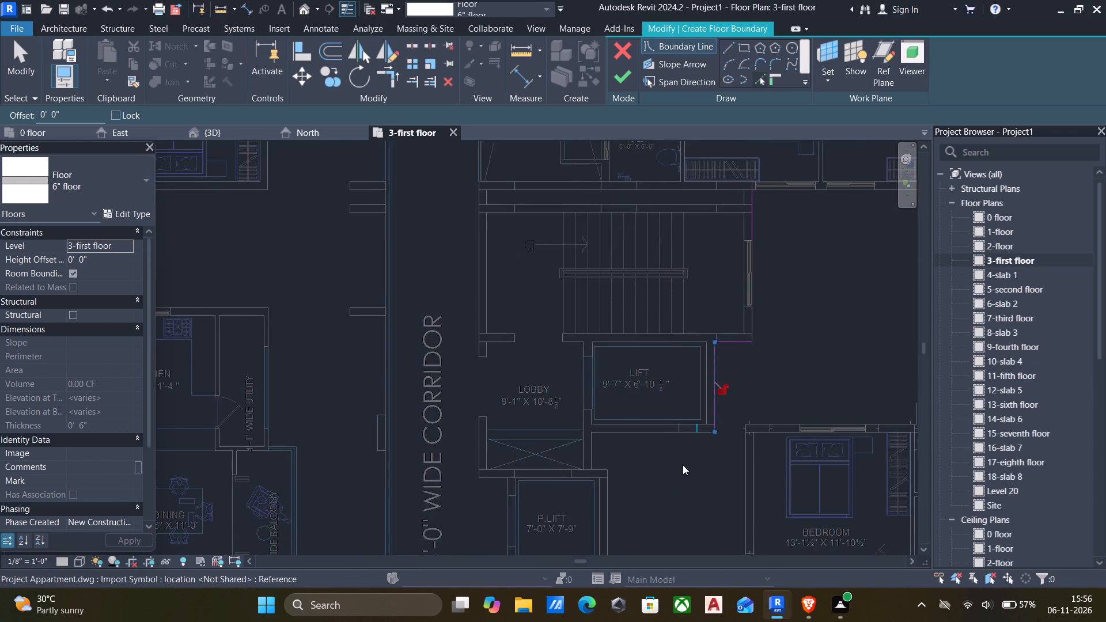
scroll(681, 465, up, 5)
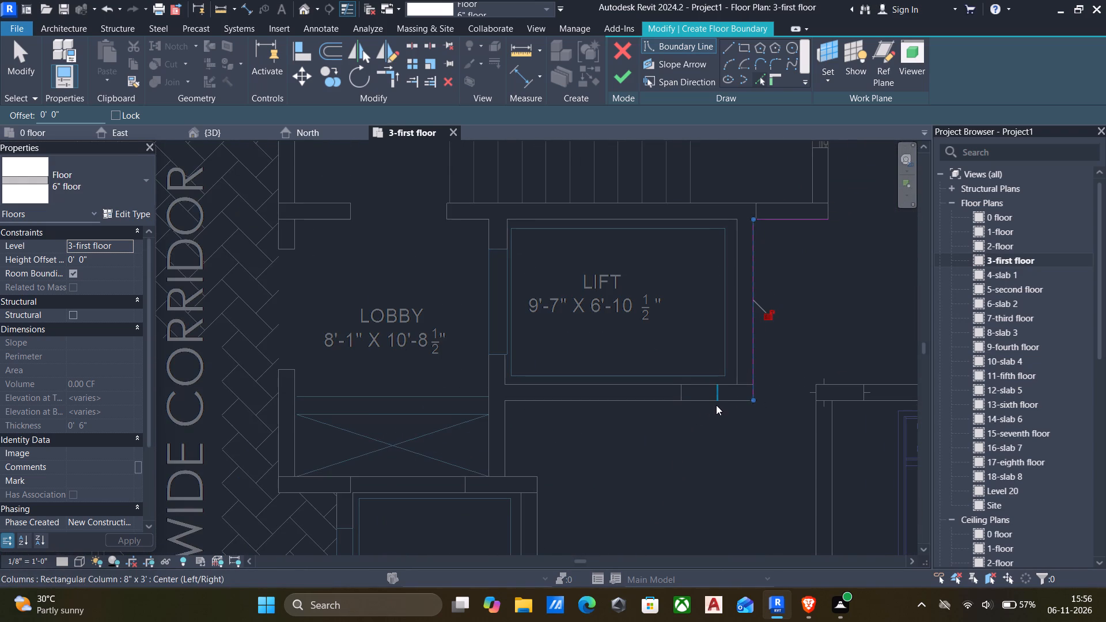
click(733, 403)
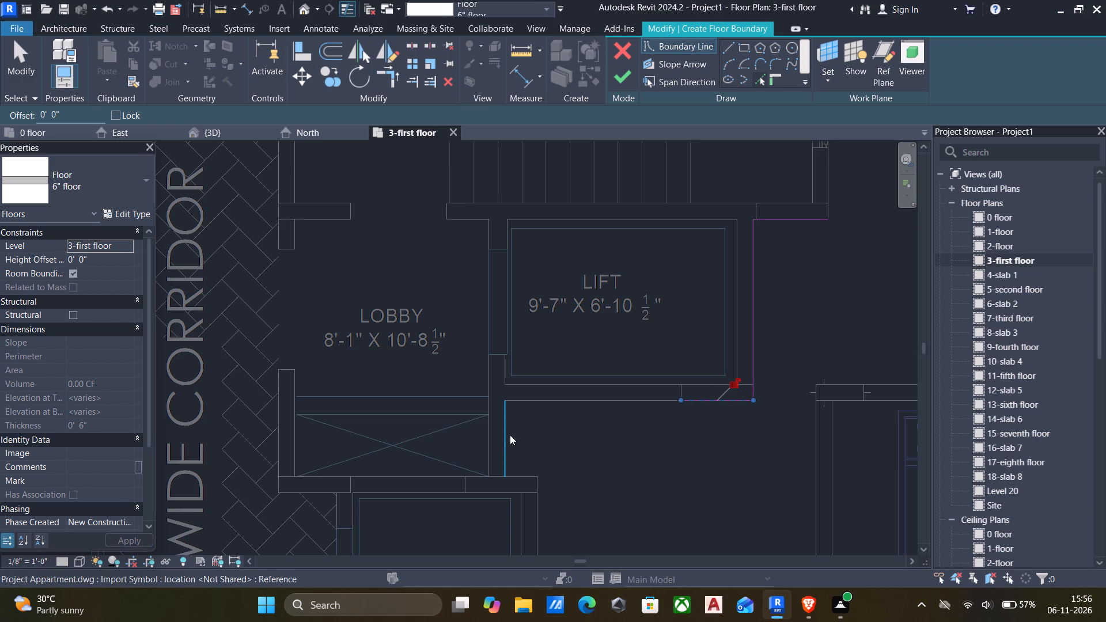
scroll(507, 436, down, 6)
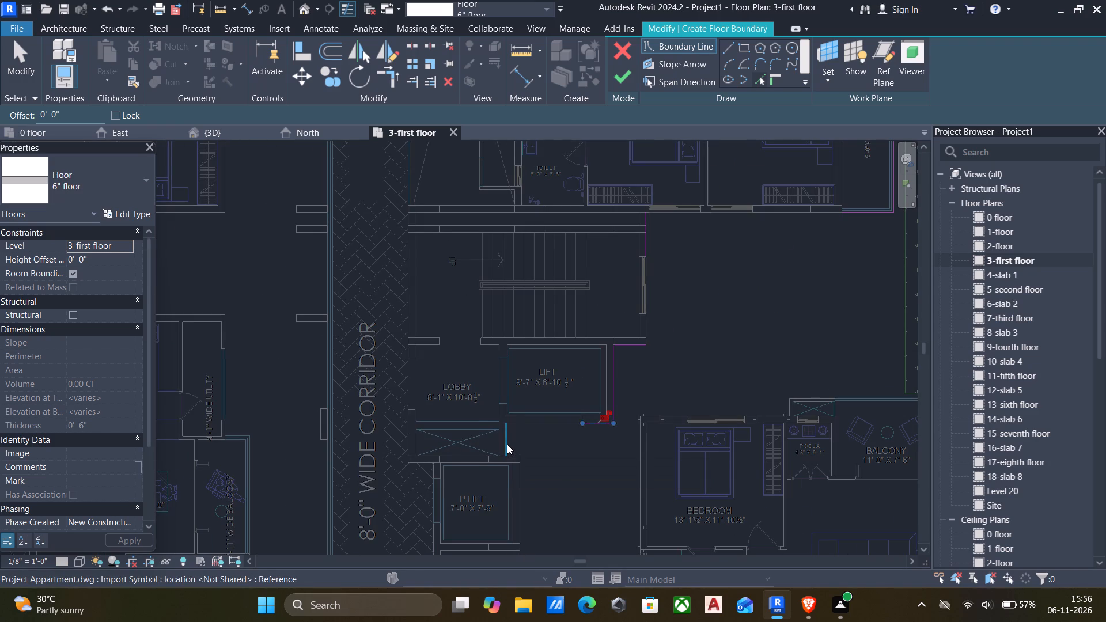
click(507, 444)
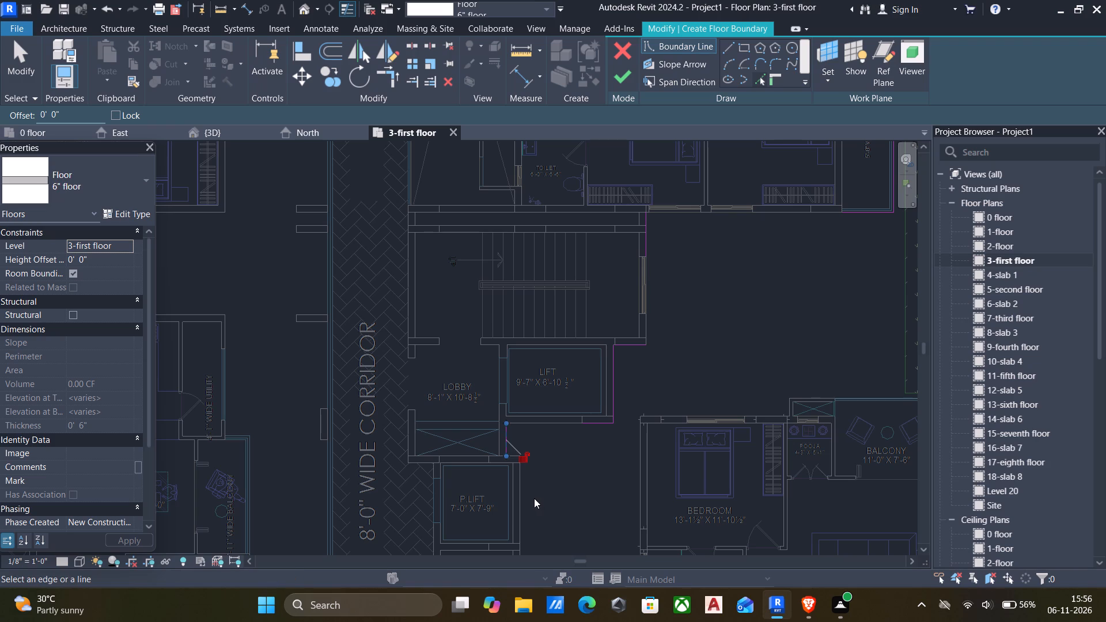
Trace the corner wall line of the first 7'-0" x 7'-9" P.Lift and the long outer wall line along both P.Lifts.
scroll(531, 498, up, 4)
scroll(505, 434, up, 6)
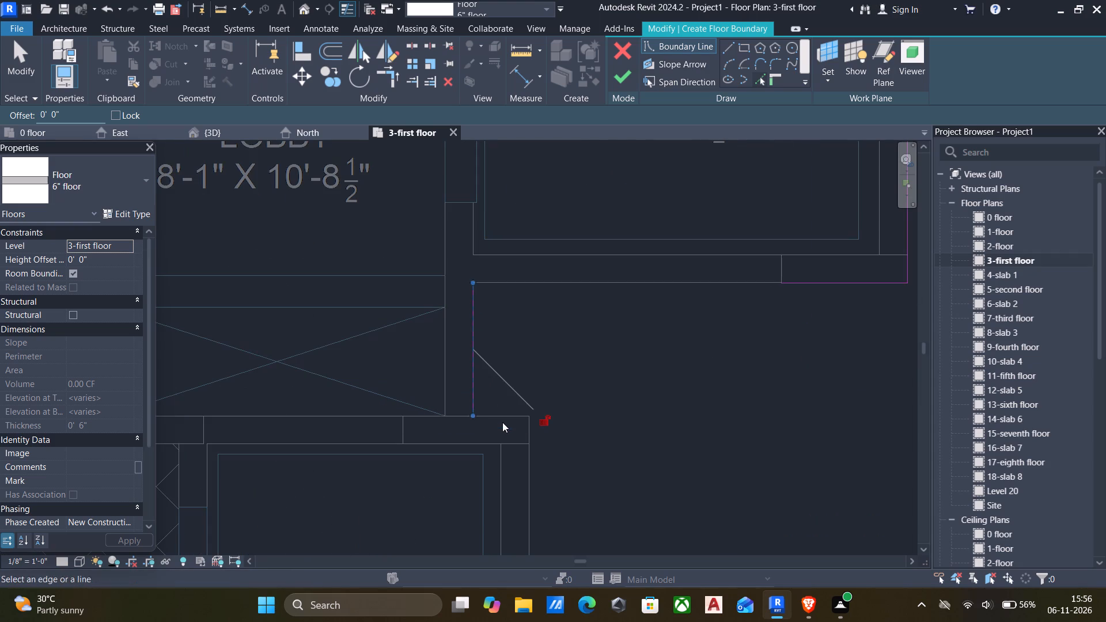
click(502, 422)
click(535, 481)
Trace the corner wall line and long outer side wall of the staircase adjoining the second P.Lift.
scroll(535, 482, down, 6)
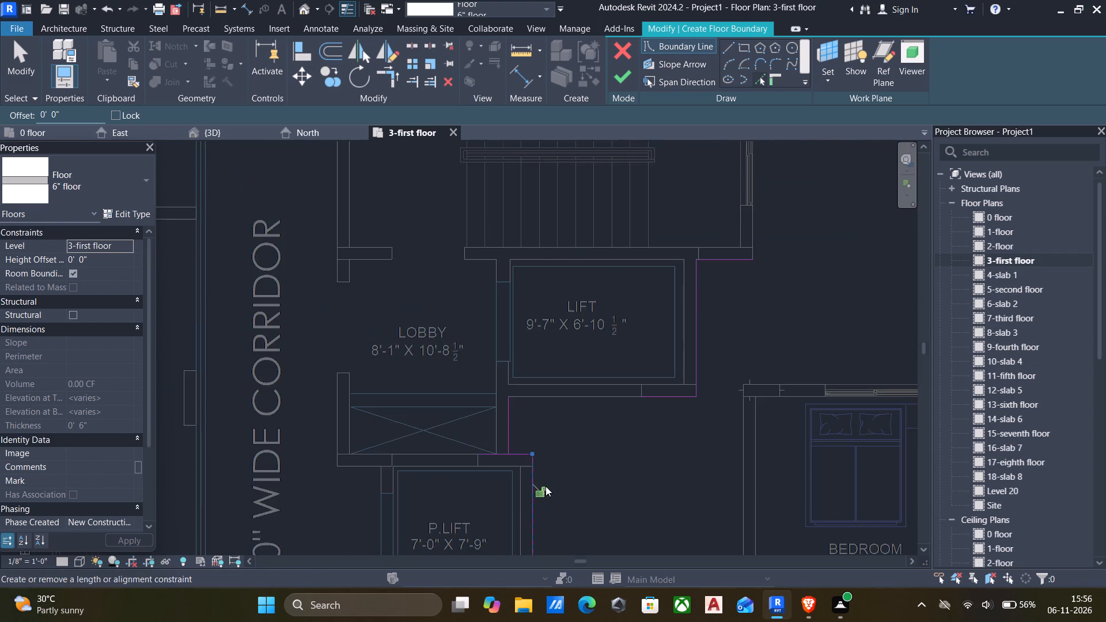
scroll(667, 486, down, 2)
middle_drag(669, 486, 639, 386)
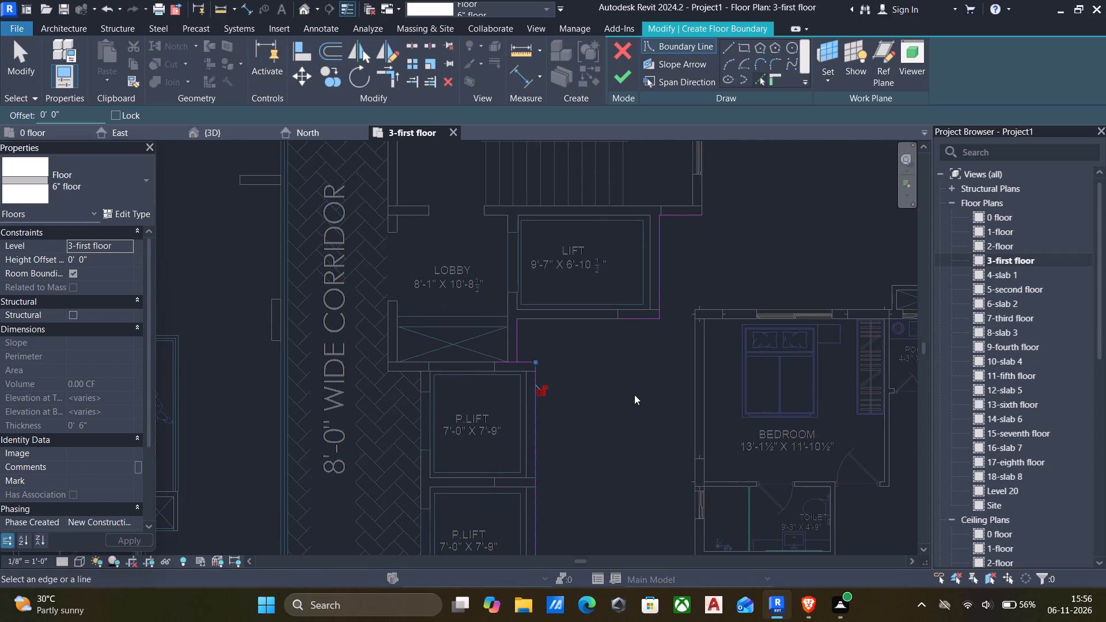
scroll(633, 395, down, 6)
middle_drag(631, 398, 615, 389)
scroll(616, 475, up, 10)
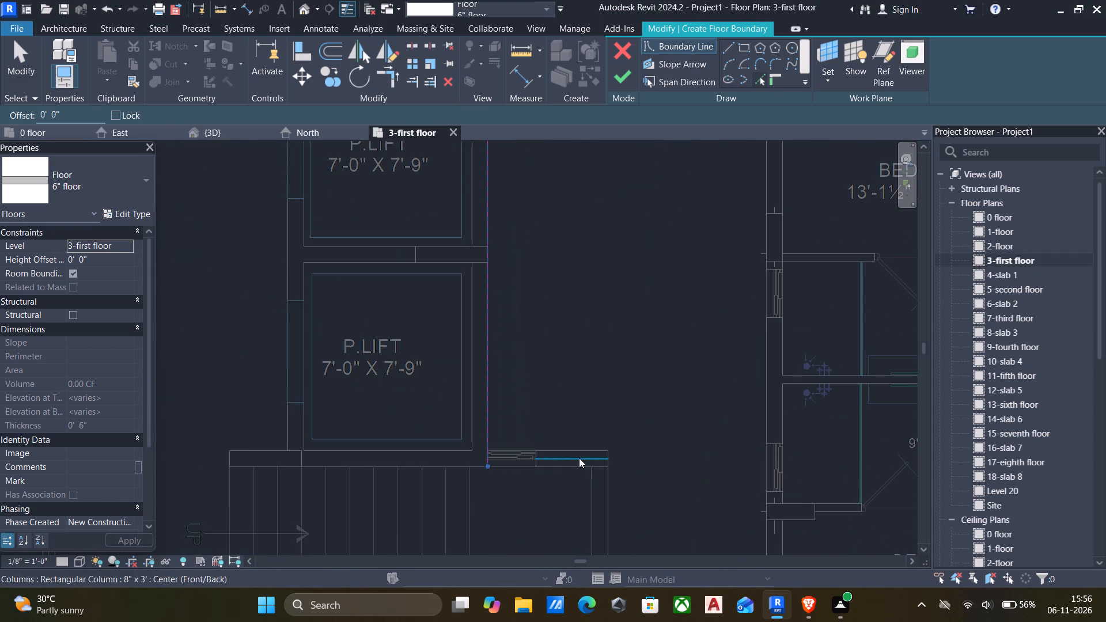
click(579, 451)
scroll(602, 472, down, 4)
middle_drag(609, 477, 597, 419)
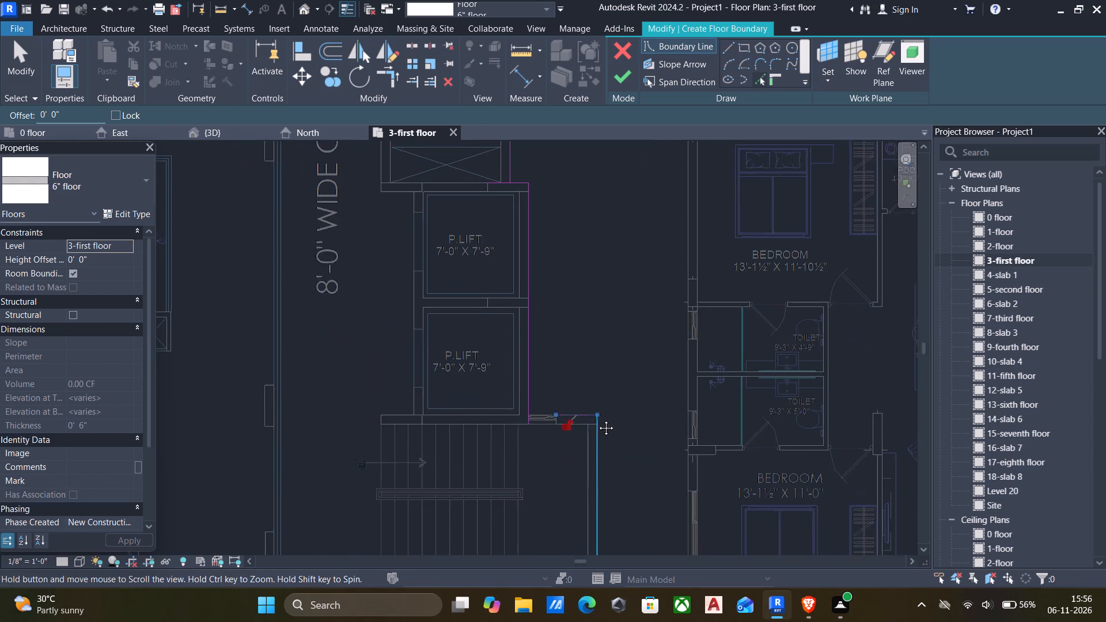
middle_drag(597, 419, 598, 414)
scroll(590, 466, up, 3)
click(596, 472)
Examine the plan around the staircase, the 7'-6" wide corridor and the traced outline for edges still to trace.
scroll(603, 482, down, 5)
middle_drag(612, 491, 635, 398)
middle_drag(642, 453, 640, 403)
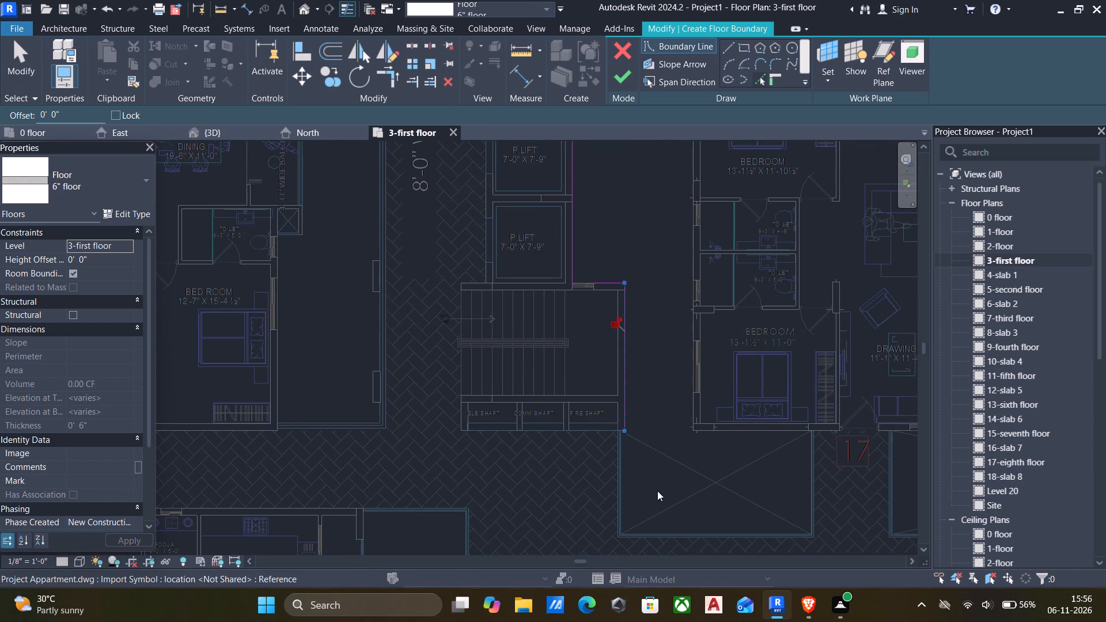
middle_drag(658, 494, 632, 515)
scroll(617, 512, down, 4)
middle_drag(625, 500, 628, 393)
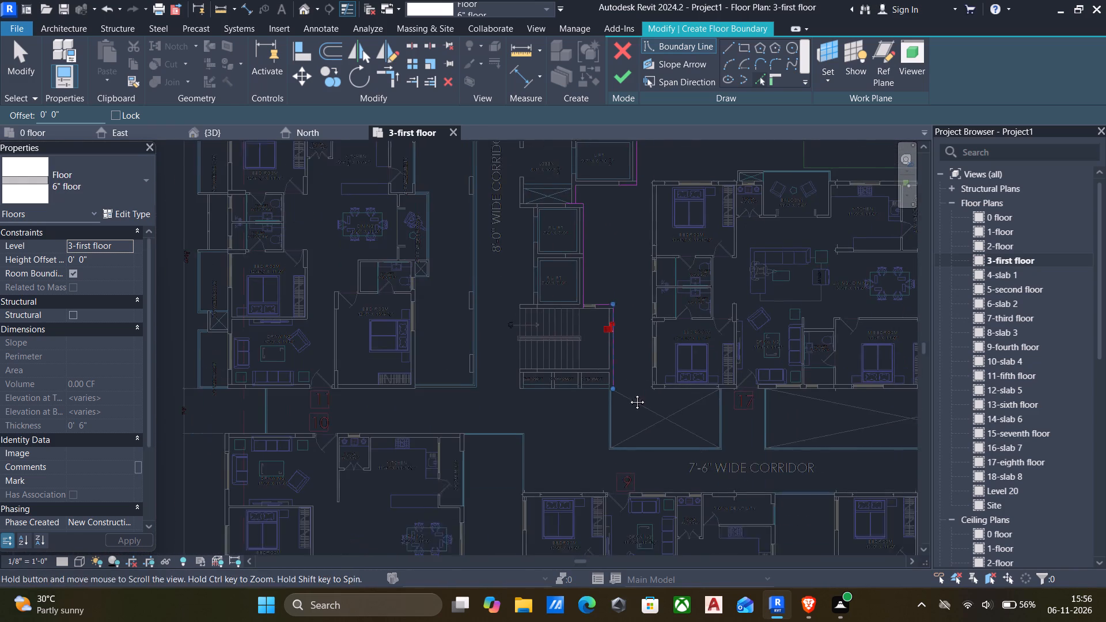
middle_drag(628, 393, 628, 393)
middle_drag(647, 411, 617, 393)
middle_drag(619, 405, 601, 426)
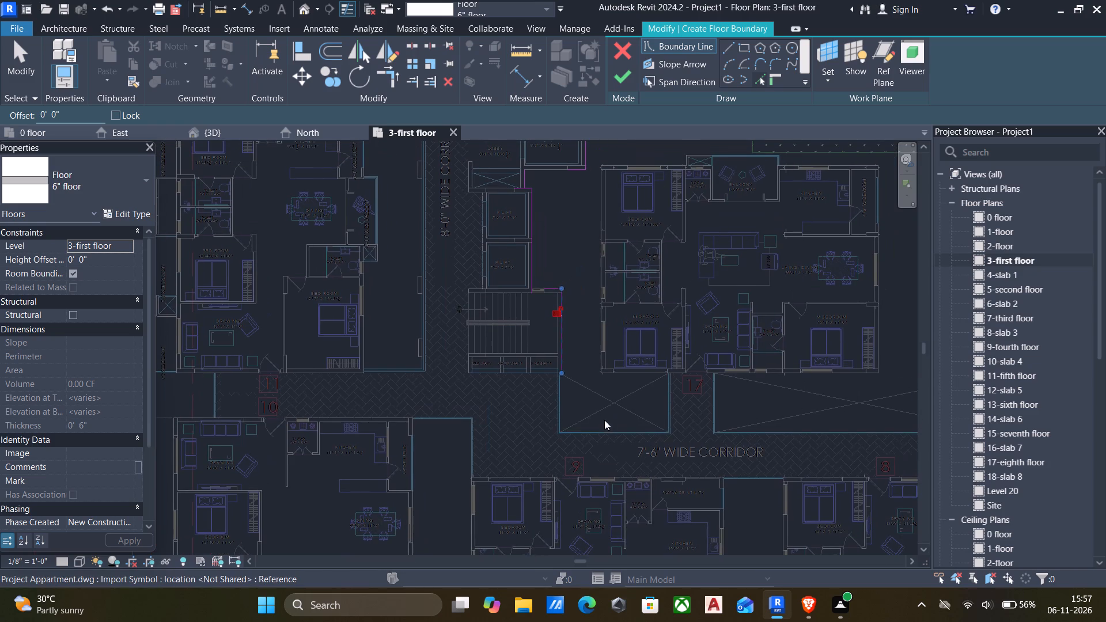
scroll(627, 403, down, 4)
middle_drag(626, 405, 624, 407)
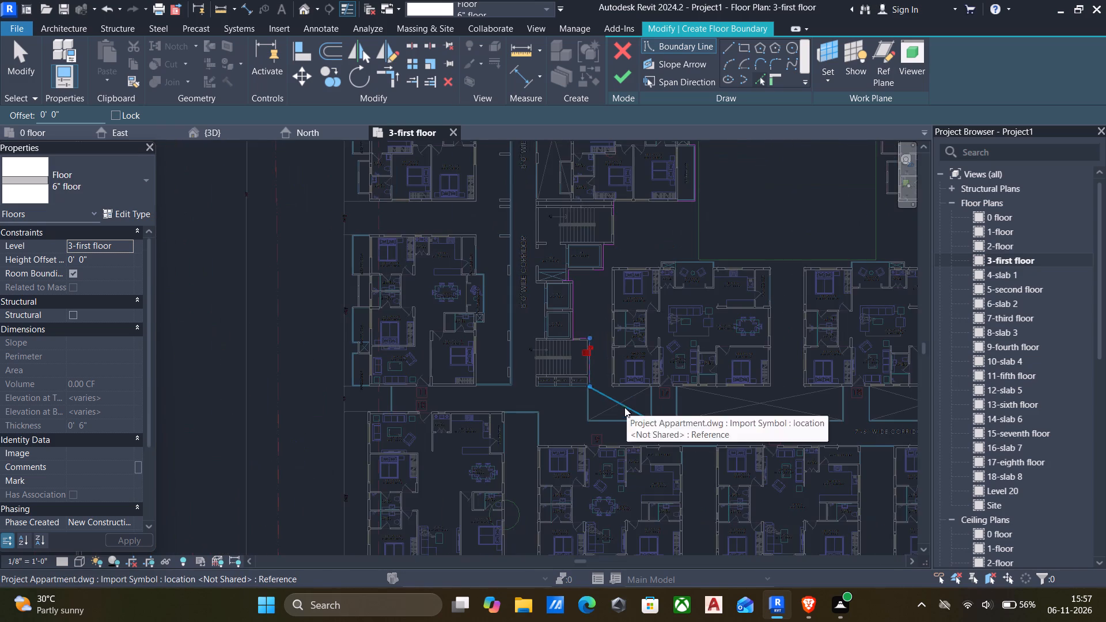
middle_drag(624, 407, 628, 493)
scroll(592, 354, down, 3)
middle_drag(589, 355, 616, 432)
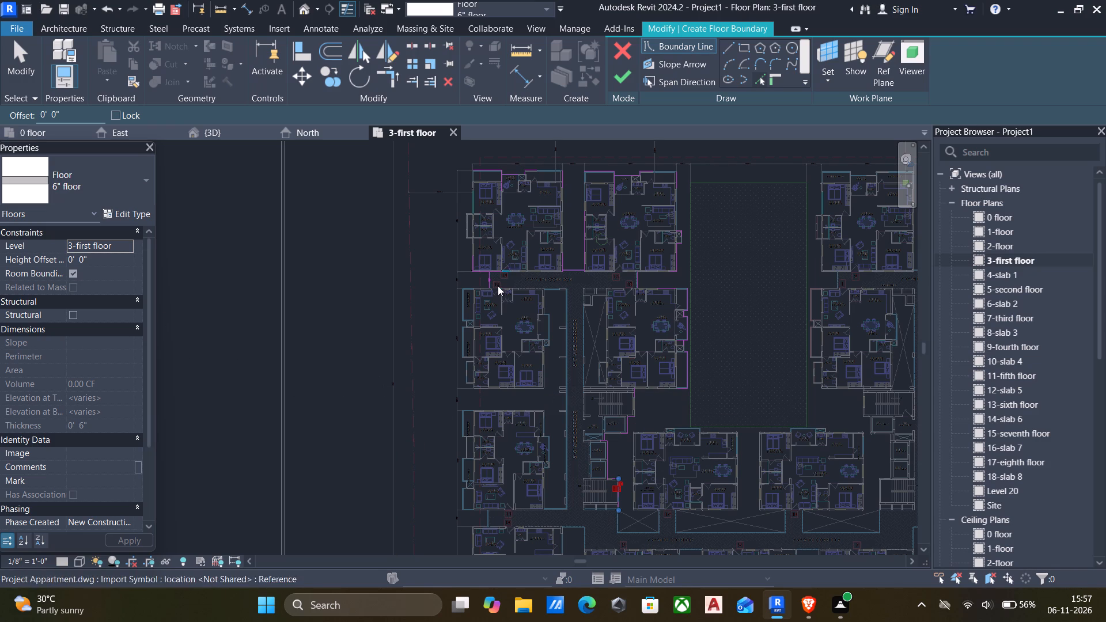
Trace unit 12's 11'-9" x 16'-6½" drawing room wall line at the corridor and the long outer edge of its 5'-0" wide balcony.
scroll(486, 288, up, 15)
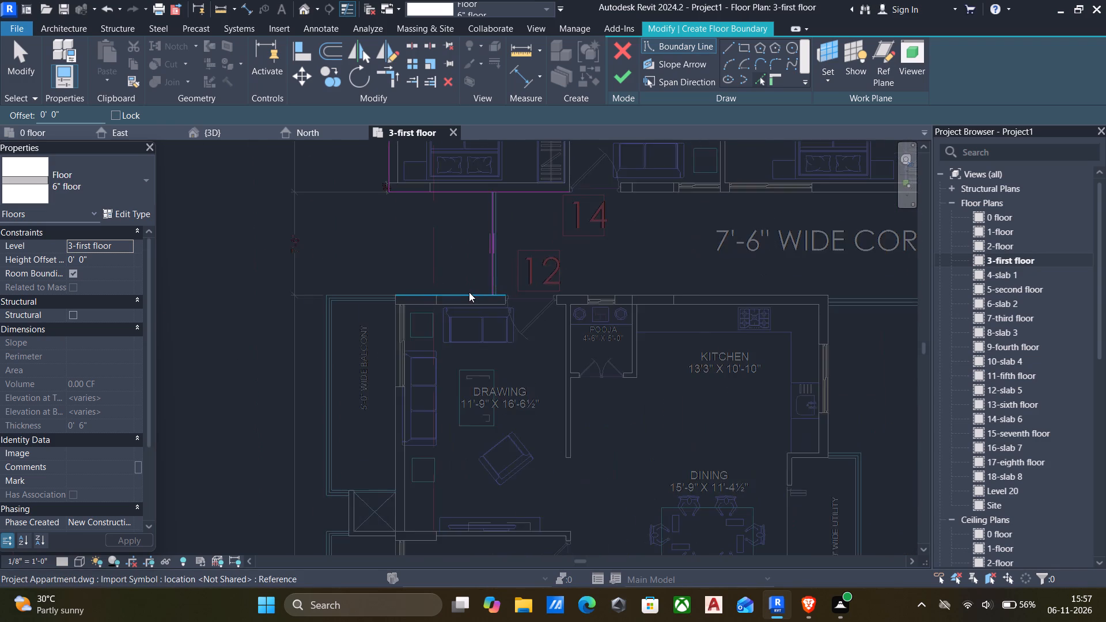
scroll(469, 292, up, 3)
click(468, 296)
scroll(440, 308, down, 6)
scroll(272, 328, up, 2)
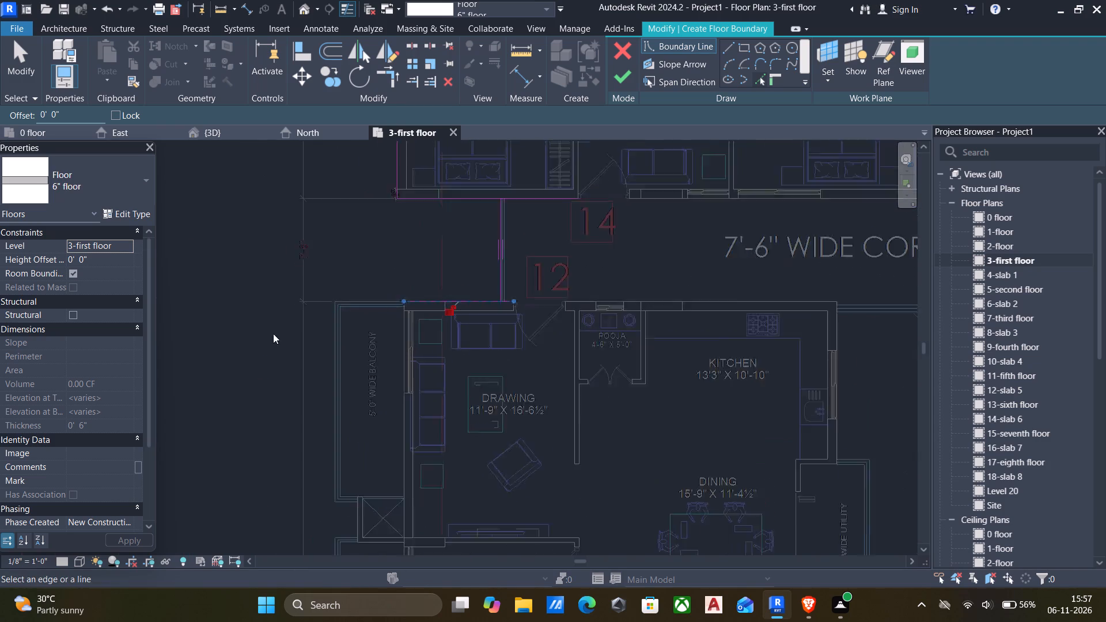
scroll(273, 333, up, 3)
scroll(415, 306, up, 2)
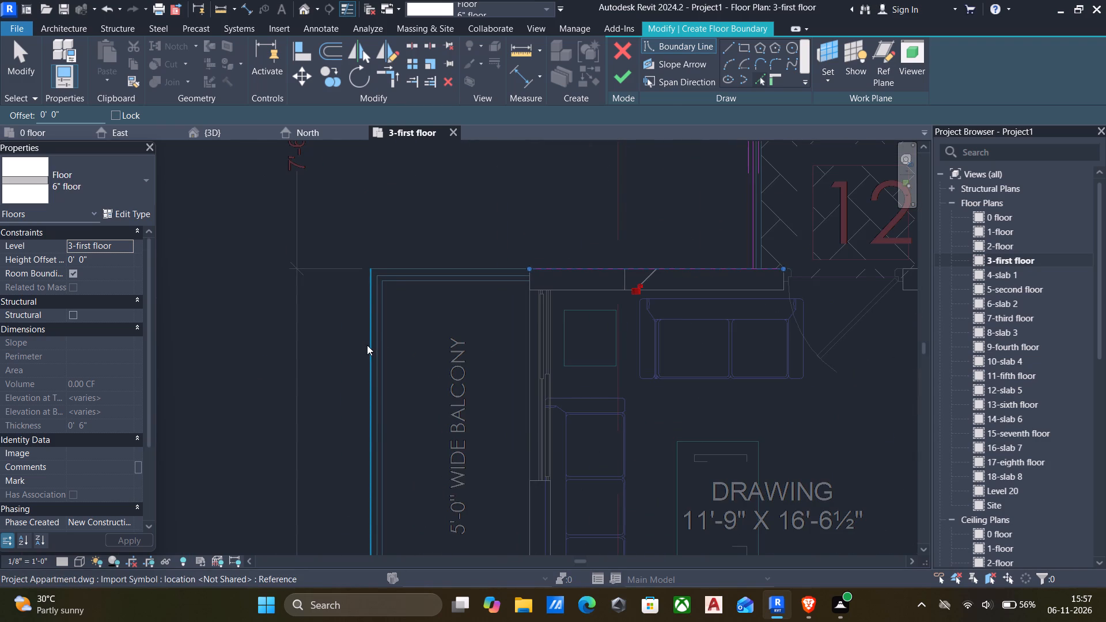
click(367, 345)
Trace the end edge of unit 12's drawing room balcony and the outer wall line of the adjoining crossed duct.
scroll(368, 346, down, 10)
middle_drag(400, 385, 418, 364)
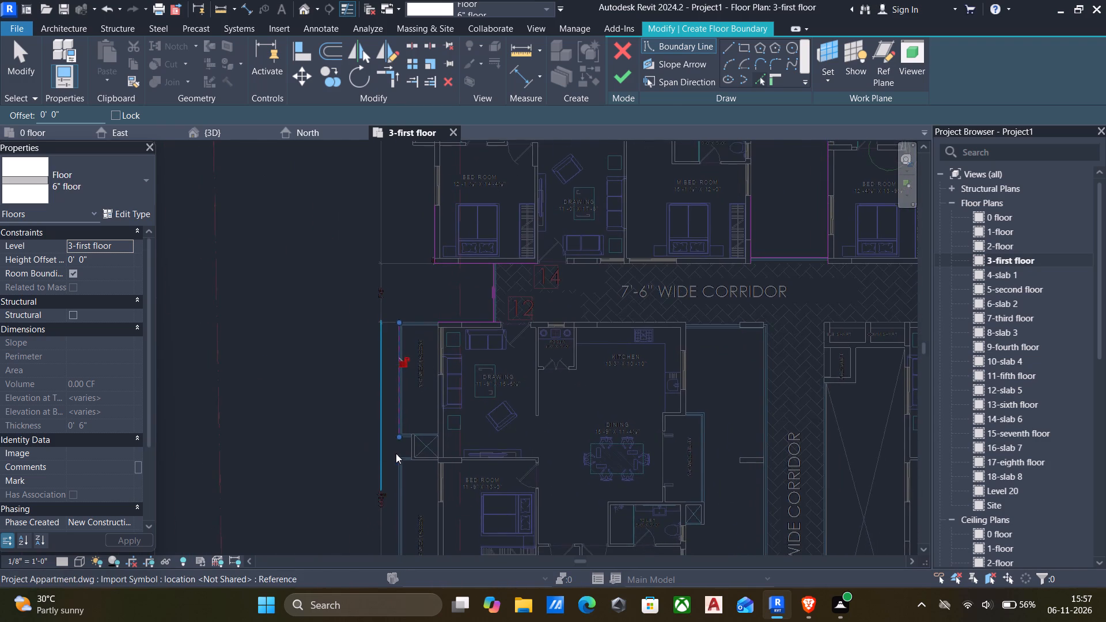
scroll(396, 454, up, 6)
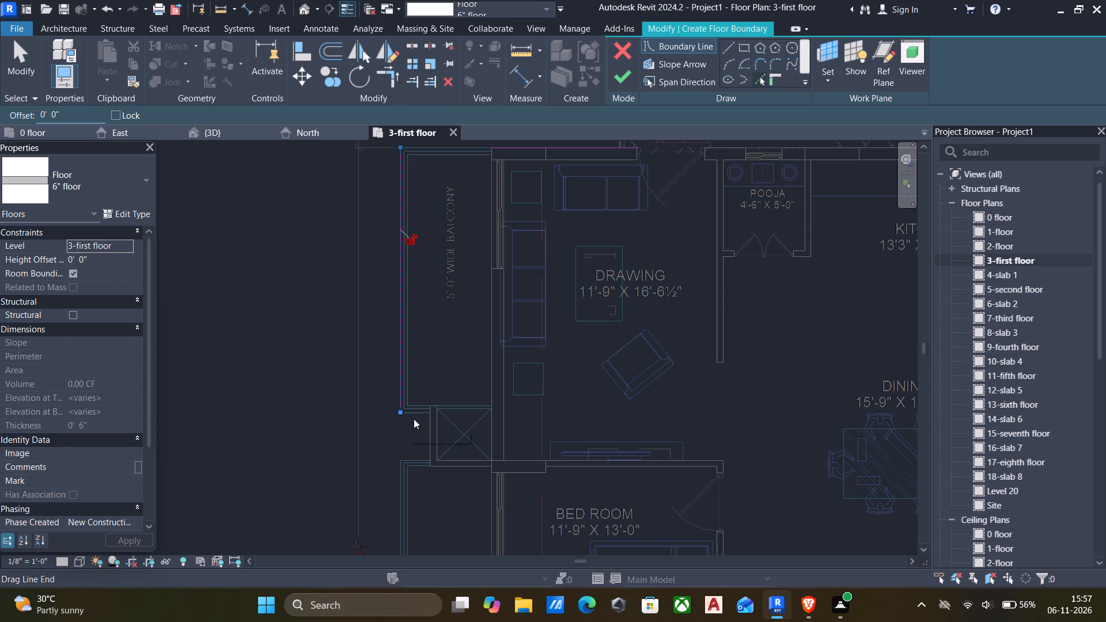
scroll(434, 417, up, 4)
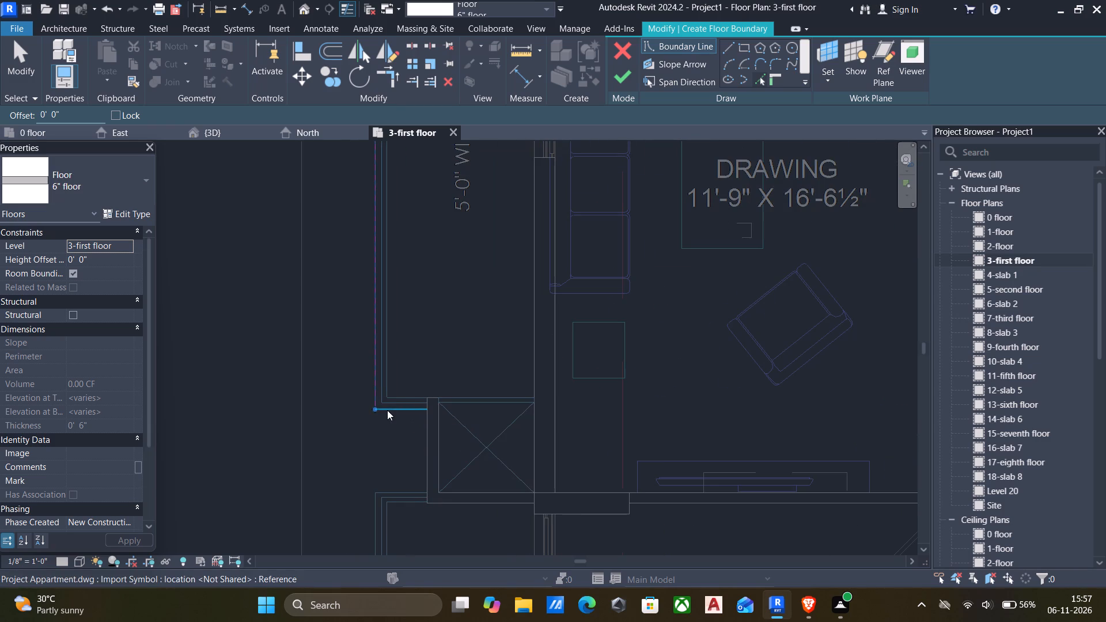
click(387, 410)
click(425, 446)
Trace both end edges and the long outer edge of the 5'-0" wide balcony beside the 11'-9" x 13'-0" bedroom.
scroll(437, 452, down, 3)
middle_drag(450, 453, 558, 405)
scroll(553, 422, up, 2)
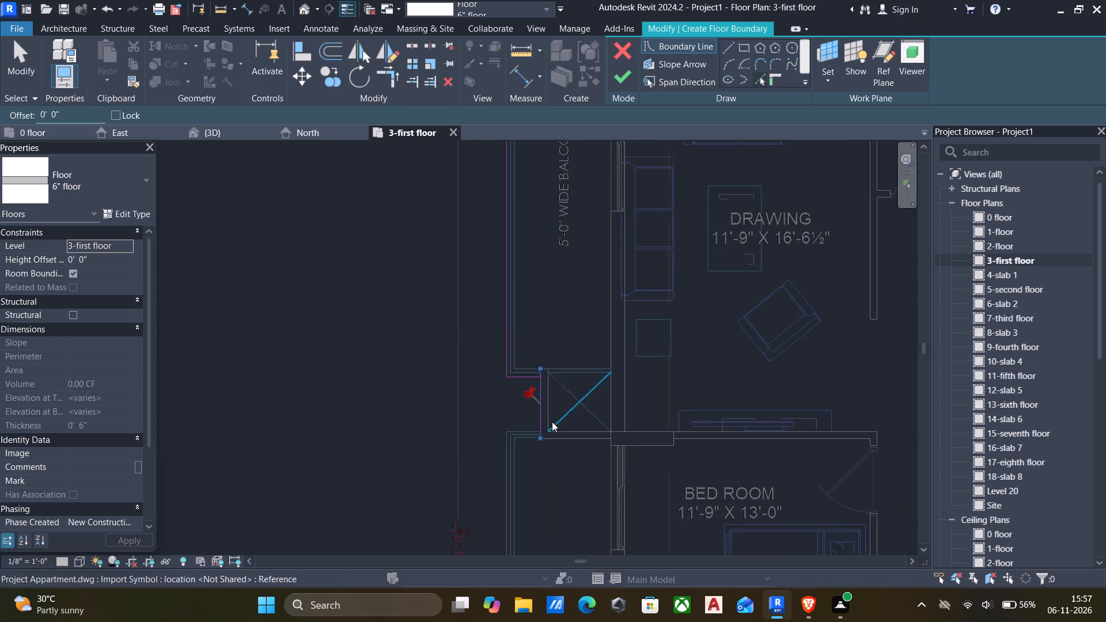
scroll(552, 422, up, 6)
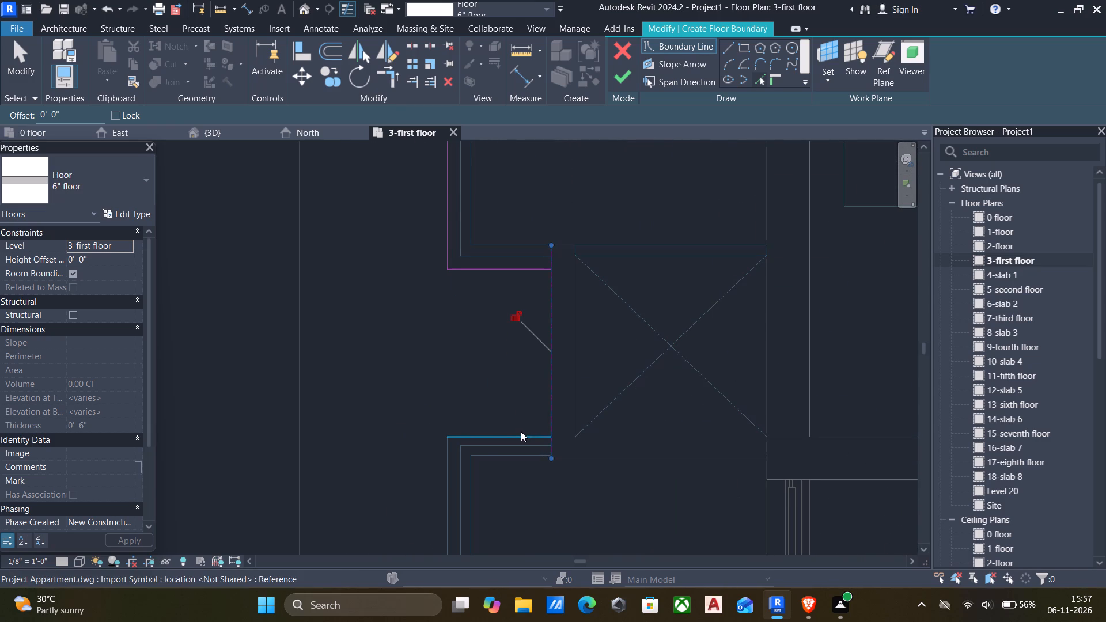
click(518, 433)
scroll(532, 429, down, 5)
middle_drag(536, 428, 665, 336)
scroll(585, 399, up, 4)
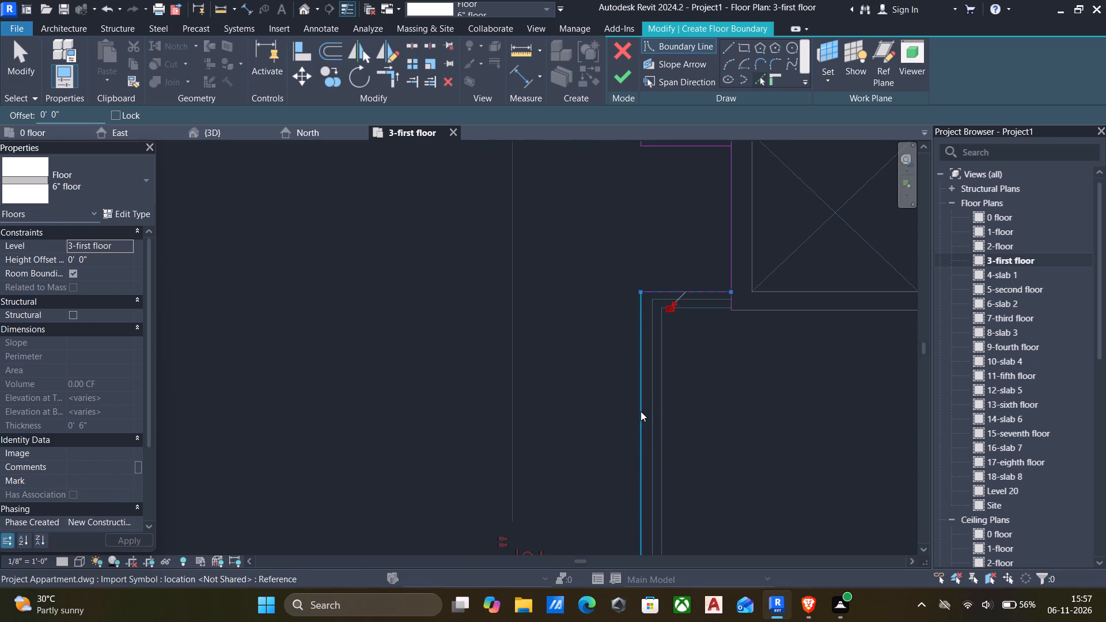
click(640, 412)
scroll(634, 415, down, 5)
middle_drag(632, 417, 582, 346)
scroll(567, 399, down, 3)
middle_drag(571, 405, 519, 321)
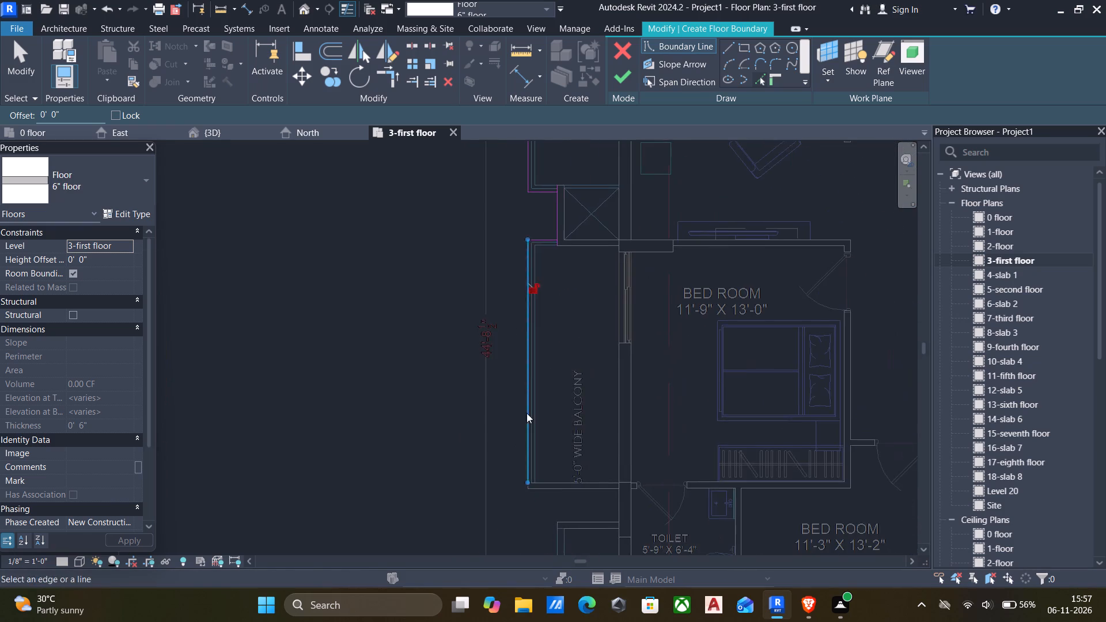
middle_drag(530, 412, 538, 343)
scroll(585, 418, up, 5)
click(560, 417)
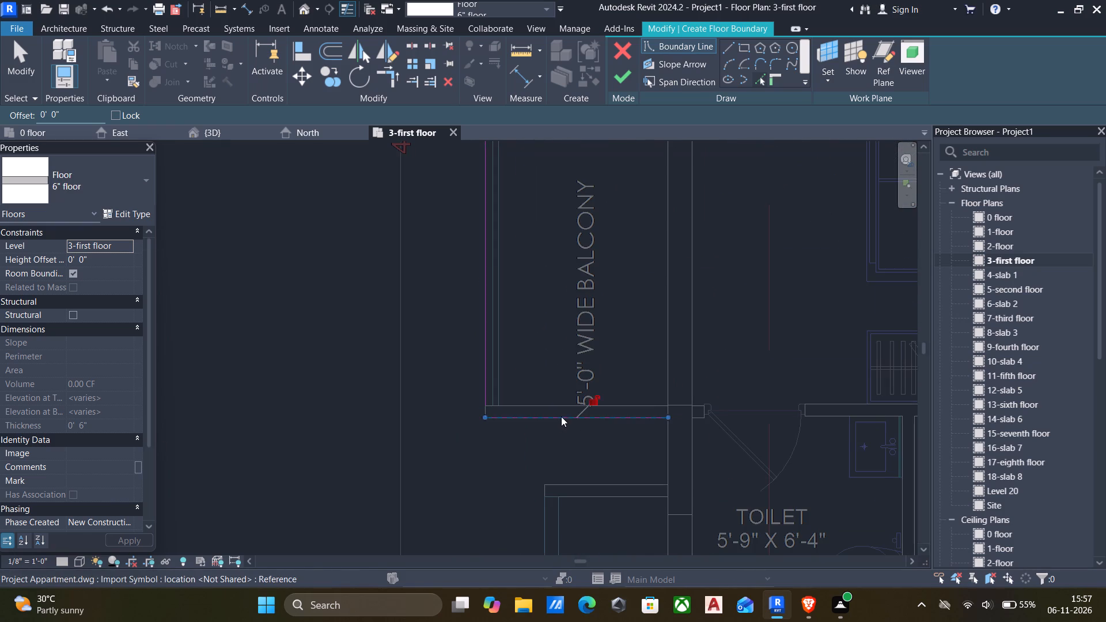
Trace the outer wall line of the 5'-9" x 6'-4" toilet, starting from the bedroom balcony's end edge.
scroll(558, 420, down, 5)
middle_drag(562, 423, 493, 390)
scroll(493, 388, up, 1)
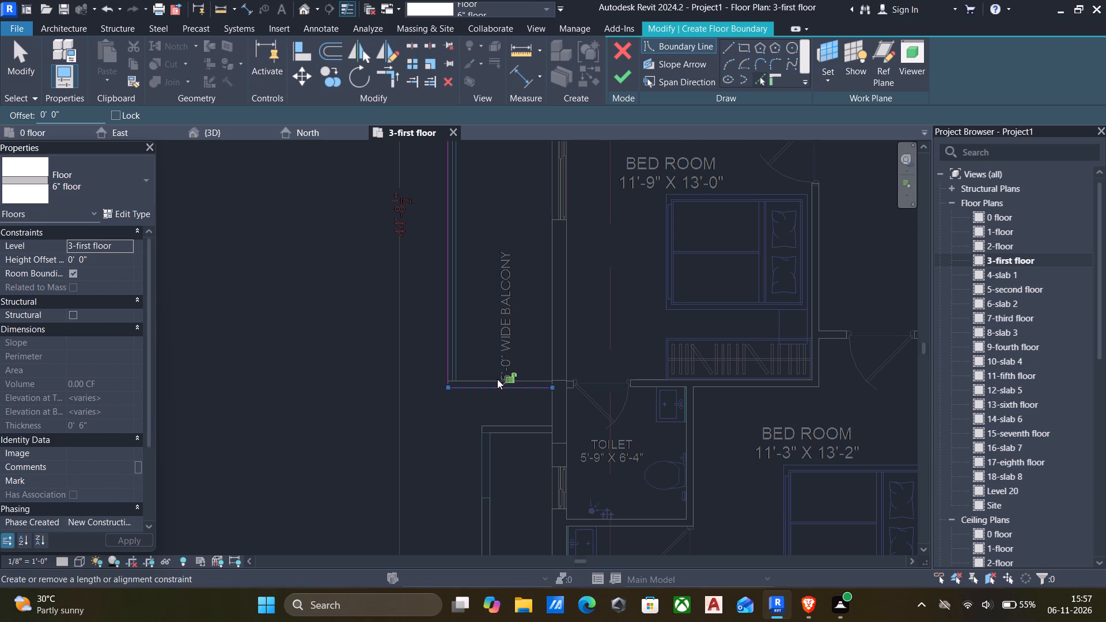
scroll(477, 373, down, 2)
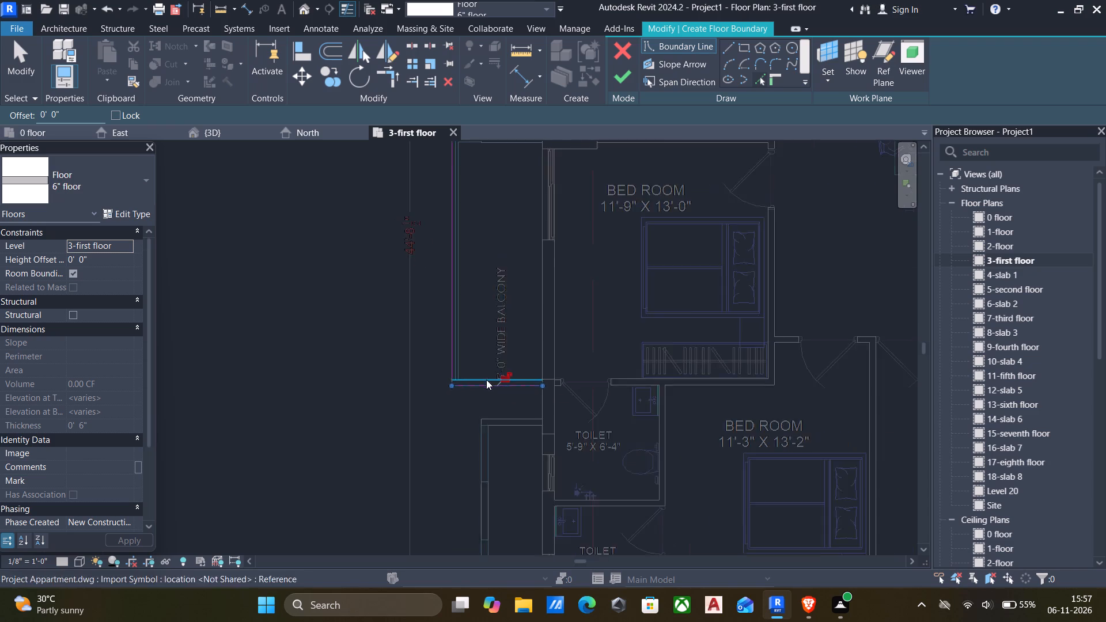
scroll(486, 380, down, 3)
middle_drag(495, 396, 484, 376)
scroll(494, 380, up, 10)
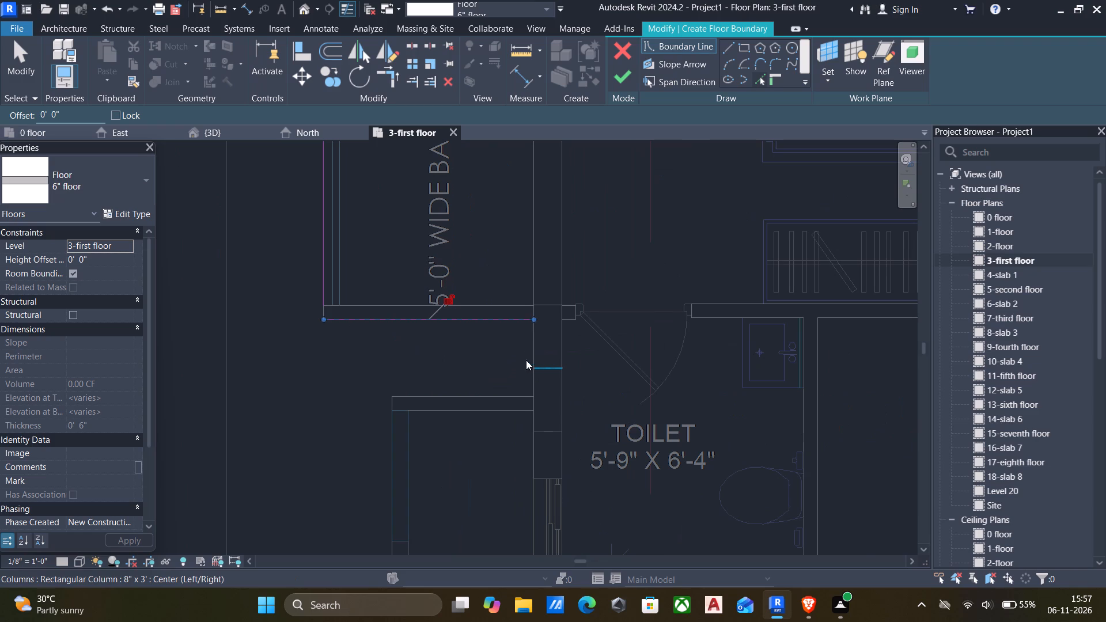
scroll(534, 351, up, 3)
click(534, 351)
Trace both end edges and the upper part of the outer side of the projection outside the two 5'-9" wide toilets.
scroll(440, 438, down, 5)
middle_drag(443, 440, 448, 433)
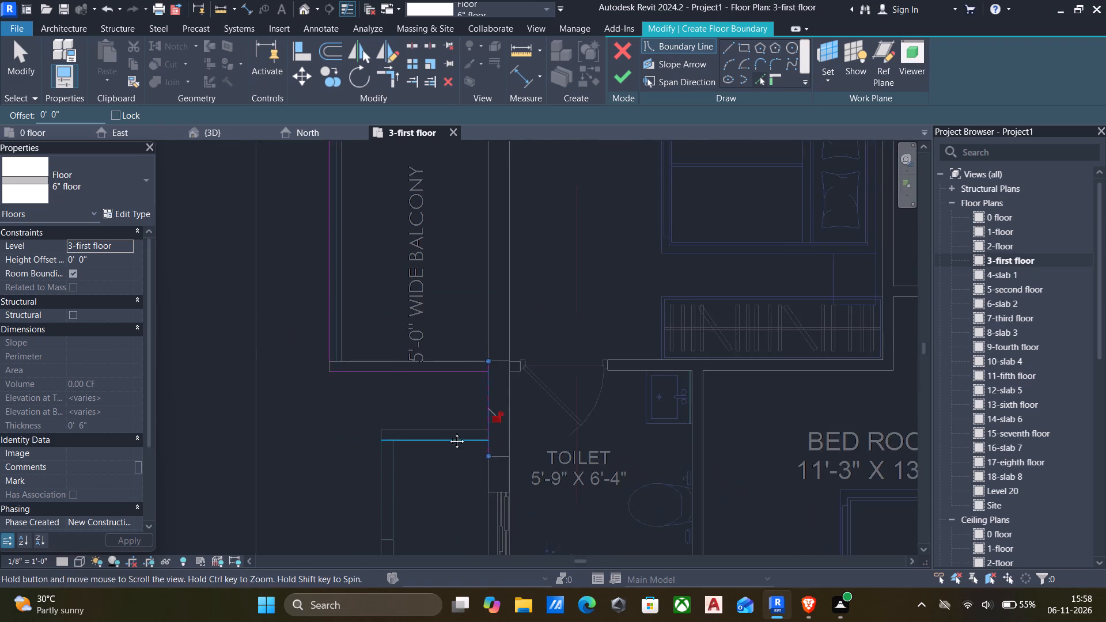
middle_drag(448, 433, 461, 418)
scroll(465, 414, up, 3)
click(469, 407)
scroll(458, 422, down, 3)
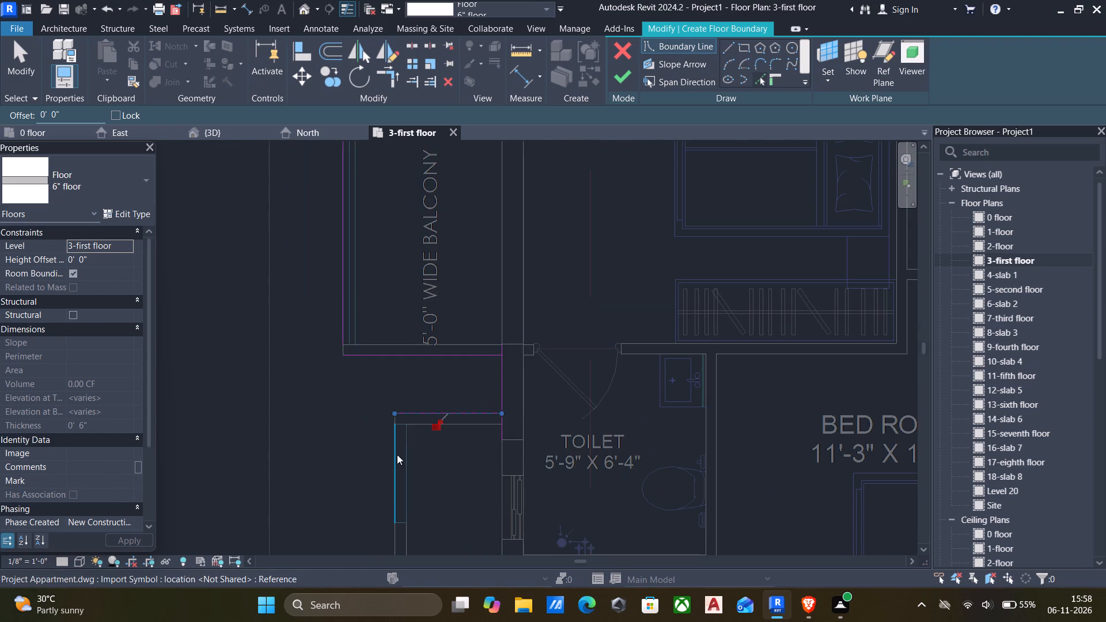
click(397, 454)
scroll(431, 451, down, 4)
middle_drag(436, 451, 475, 388)
middle_drag(487, 435, 488, 298)
scroll(472, 354, up, 4)
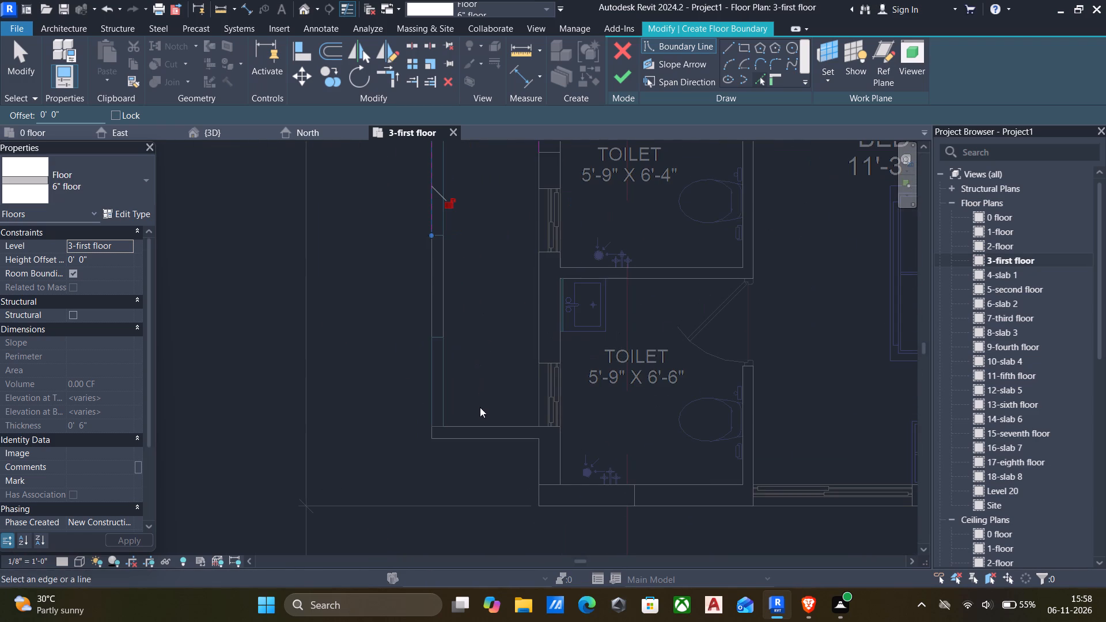
click(480, 439)
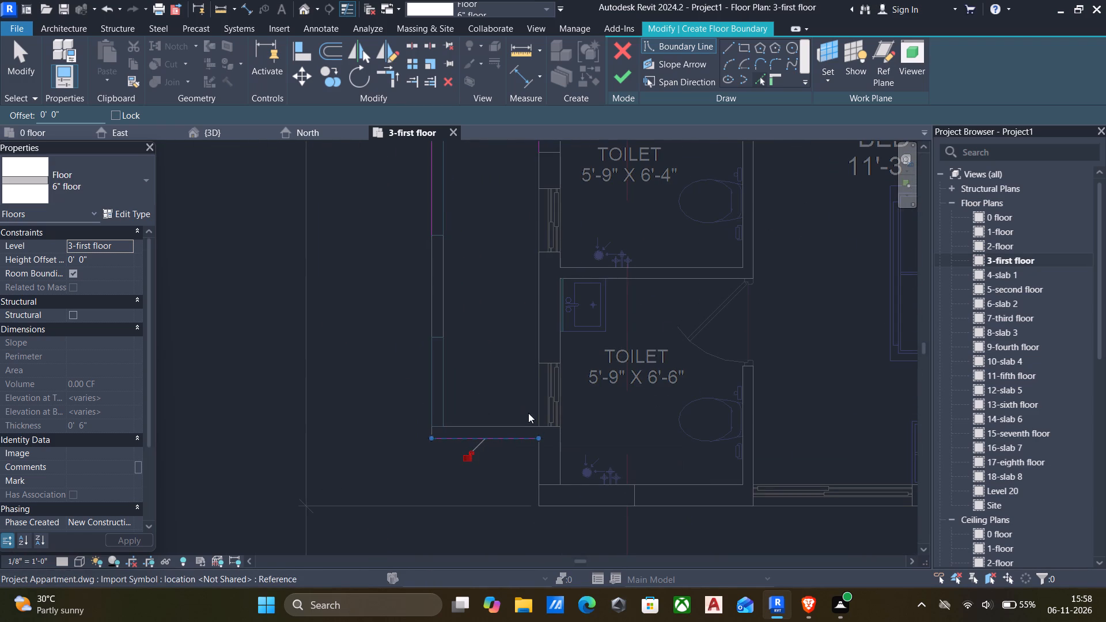
Trace the short side wall and the end wall line at the outer corner of the 5'-9" x 6'-6" toilet.
click(540, 458)
scroll(584, 488, down, 5)
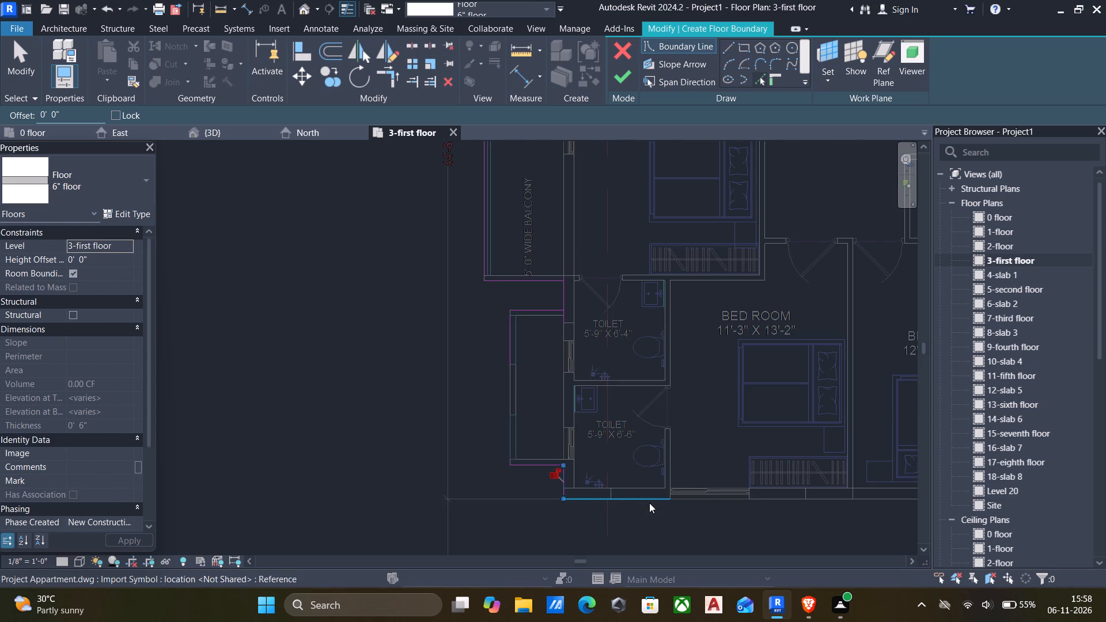
click(649, 503)
Trace the bedrooms' end wall line beyond the window and the outer side wall of the 12'-6" x 15'-6" bedroom.
scroll(647, 503, down, 5)
middle_drag(641, 494, 437, 390)
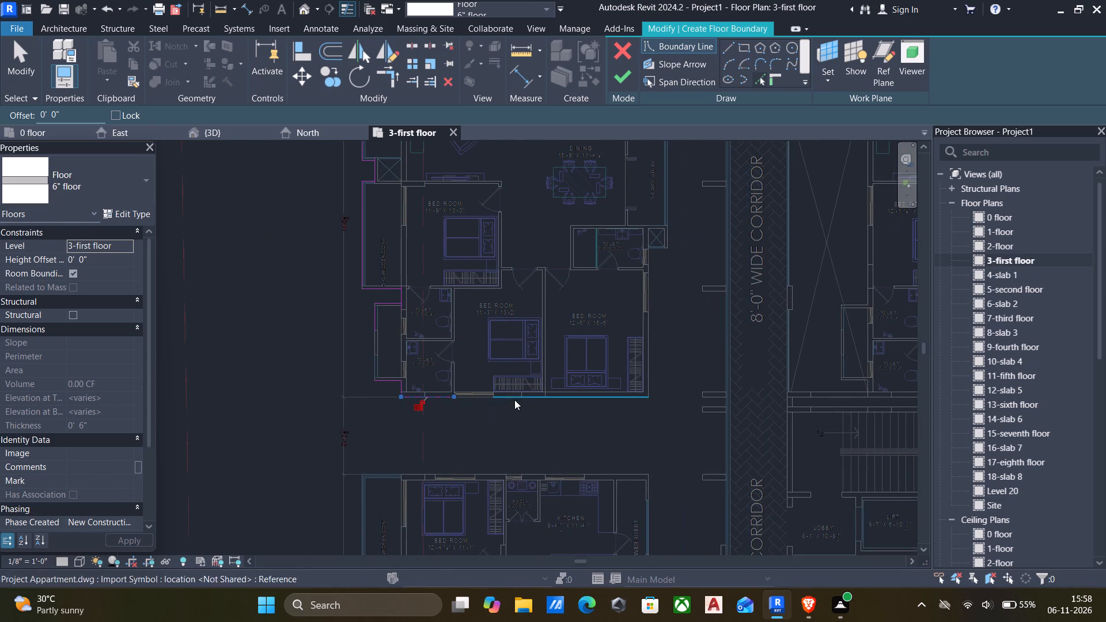
scroll(559, 390, down, 4)
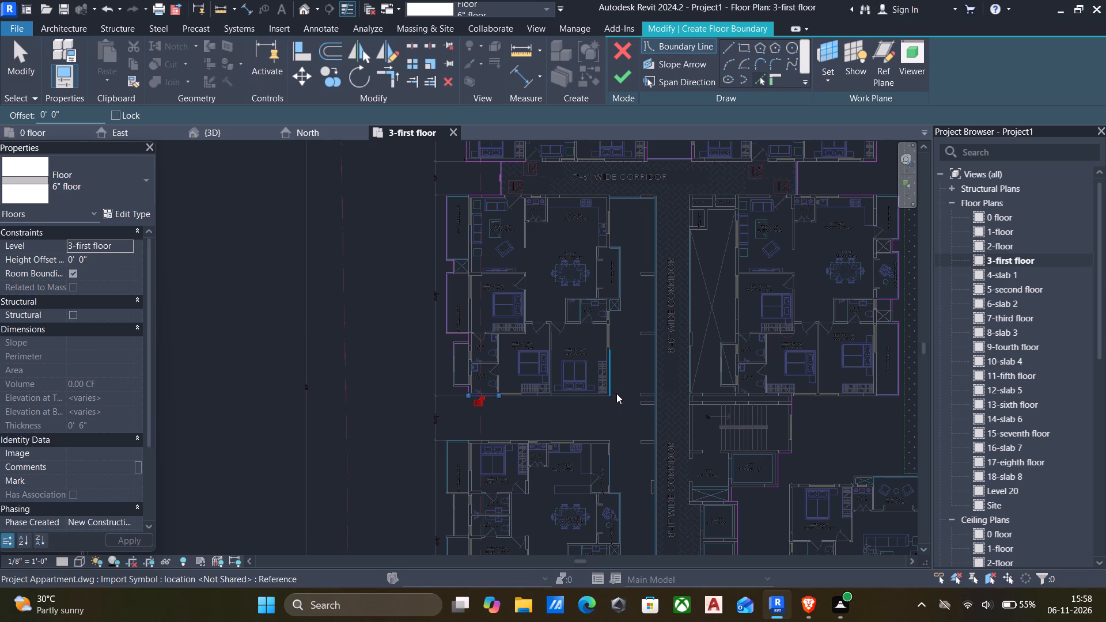
scroll(554, 393, up, 3)
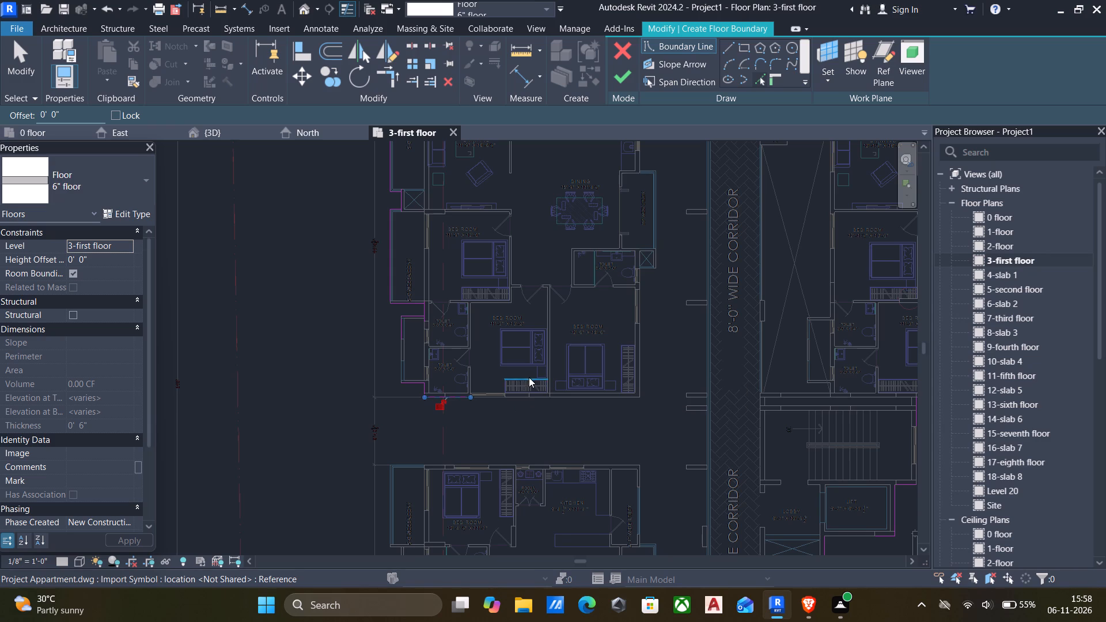
scroll(585, 398, up, 4)
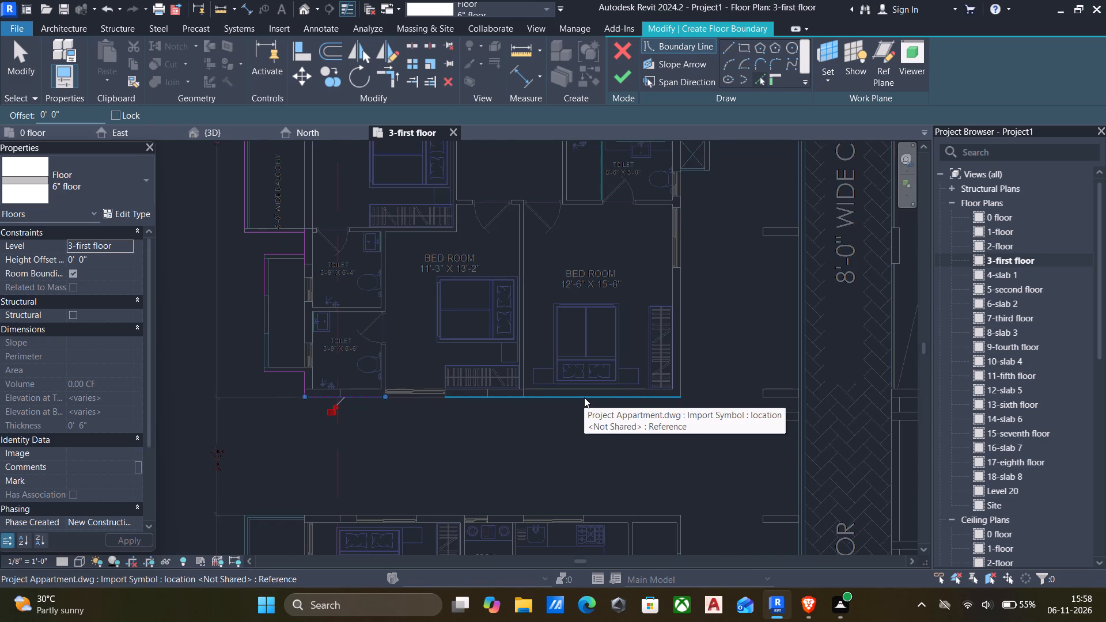
click(584, 397)
scroll(672, 380, down, 1)
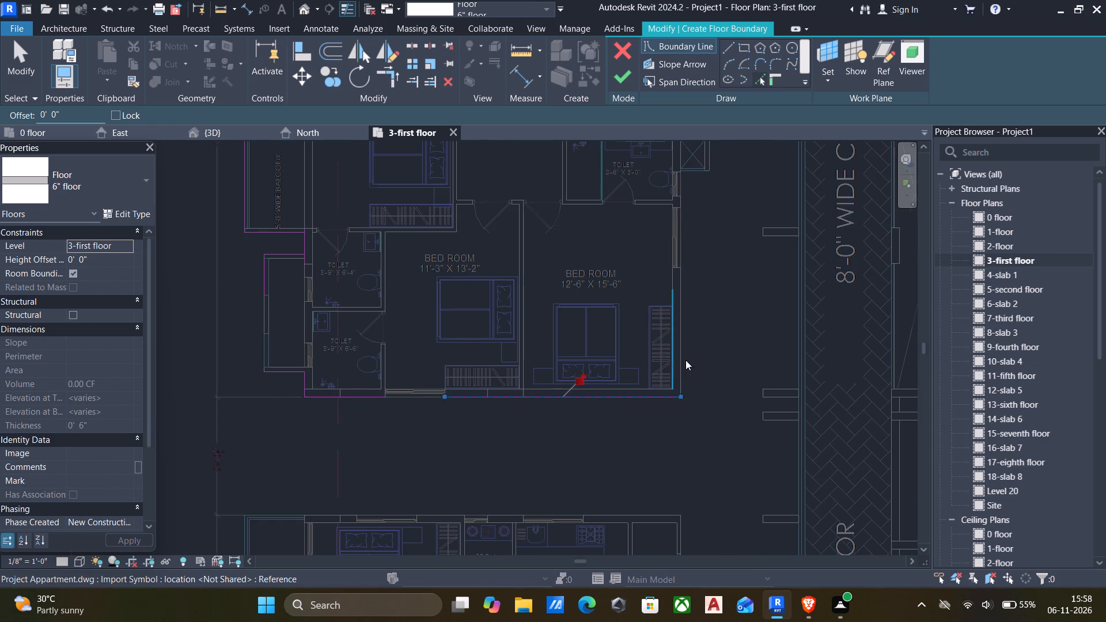
click(681, 355)
Trace the end edge and outer side of the crossed duct beside the 8'-6" x 5'-0" toilet.
scroll(680, 355, down, 5)
middle_drag(681, 357, 681, 506)
scroll(664, 403, up, 2)
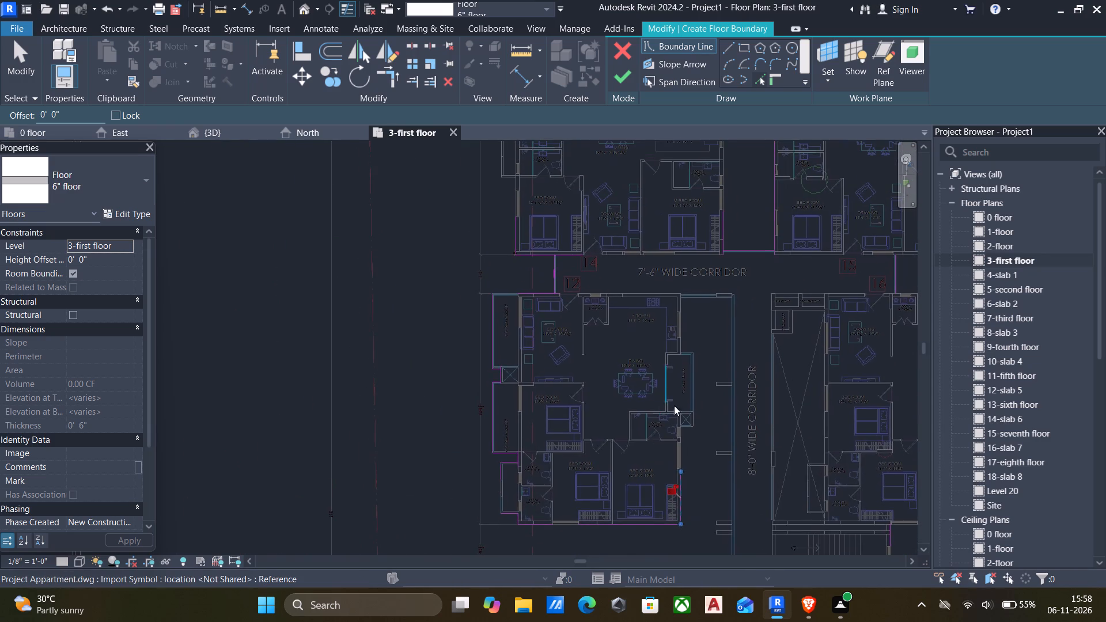
scroll(674, 405, up, 3)
scroll(696, 450, up, 5)
click(688, 436)
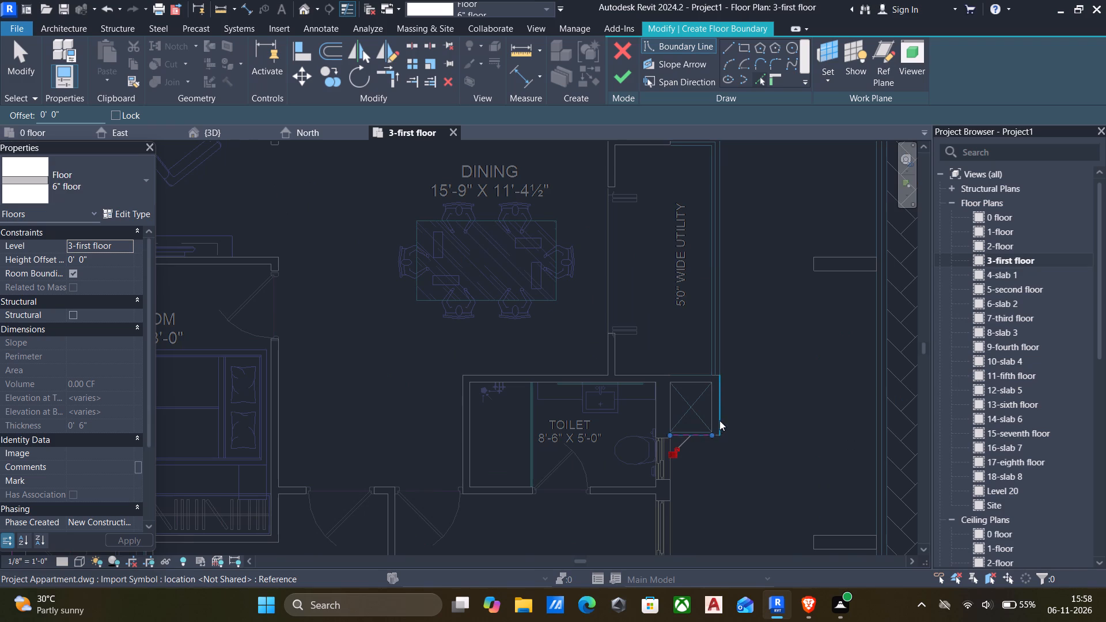
click(720, 420)
Trace the long outer edge and the kitchen-side end edge of the 5'-0" wide utility.
scroll(717, 415, down, 6)
scroll(718, 311, up, 8)
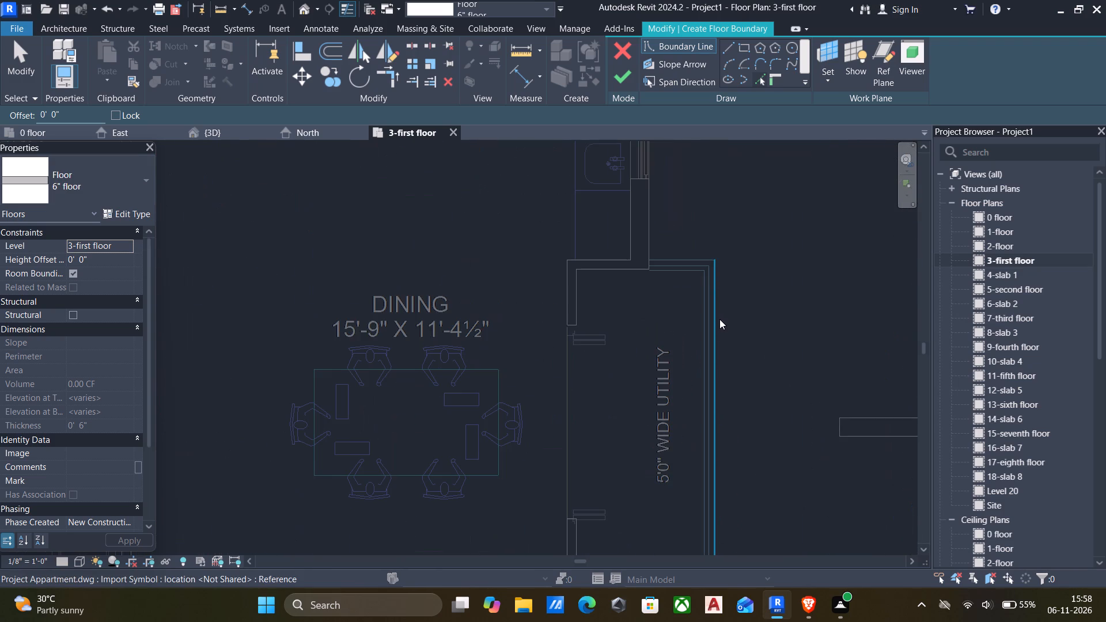
click(718, 320)
click(677, 257)
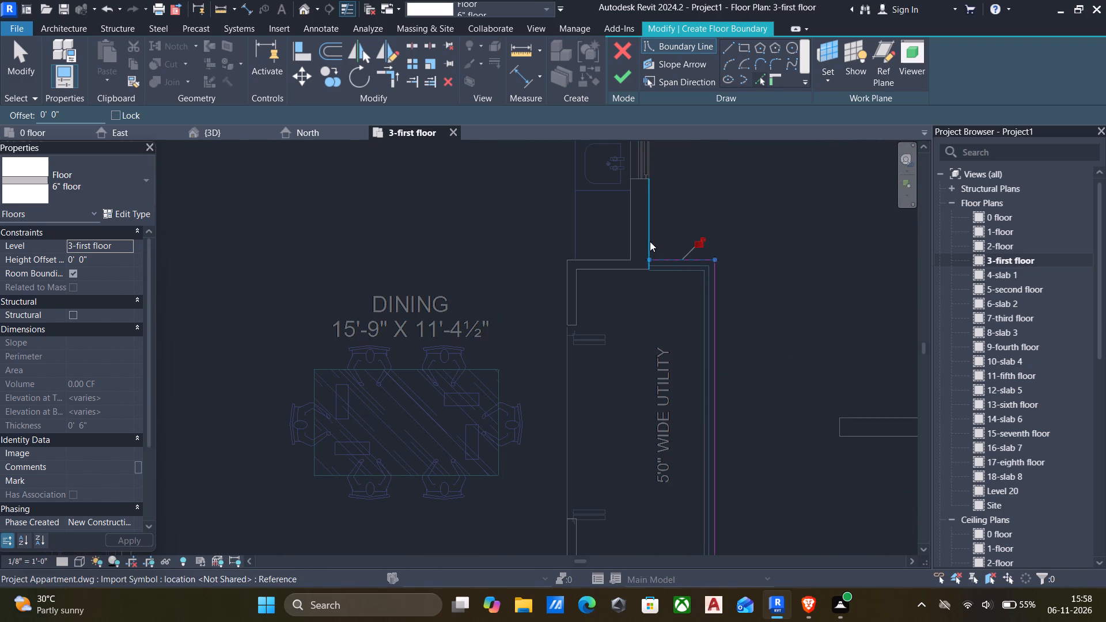
Trace the 13'3" x 10'-10" kitchen's outer wall lines on both sides of its window, up to the 7'-6" corridor.
click(650, 241)
scroll(648, 245, down, 5)
middle_drag(651, 262, 675, 419)
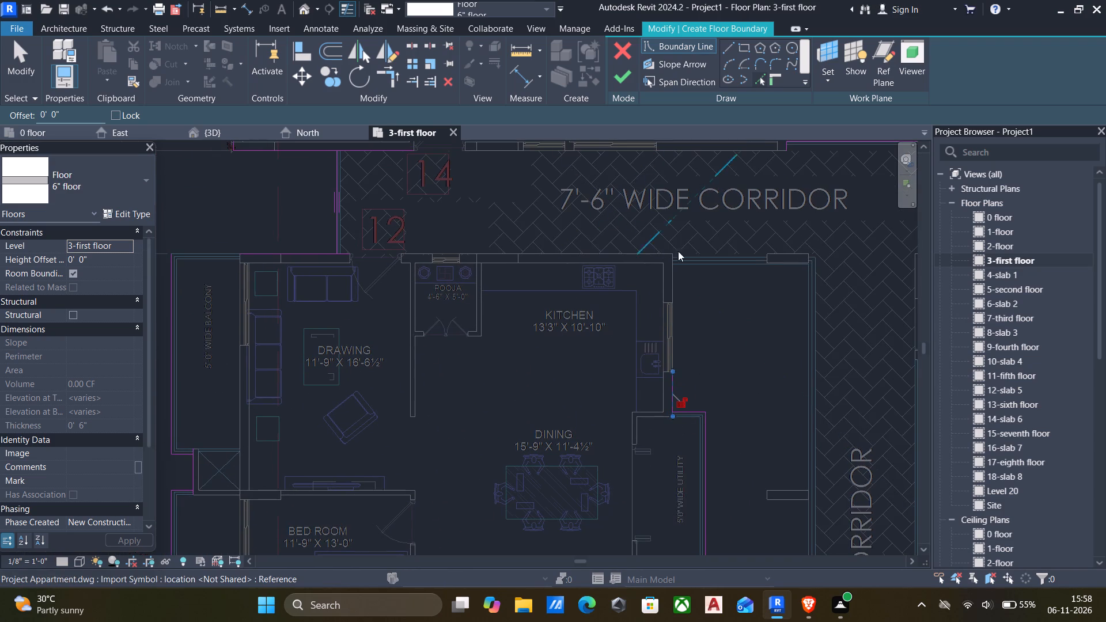
scroll(700, 313, up, 4)
scroll(663, 282, down, 5)
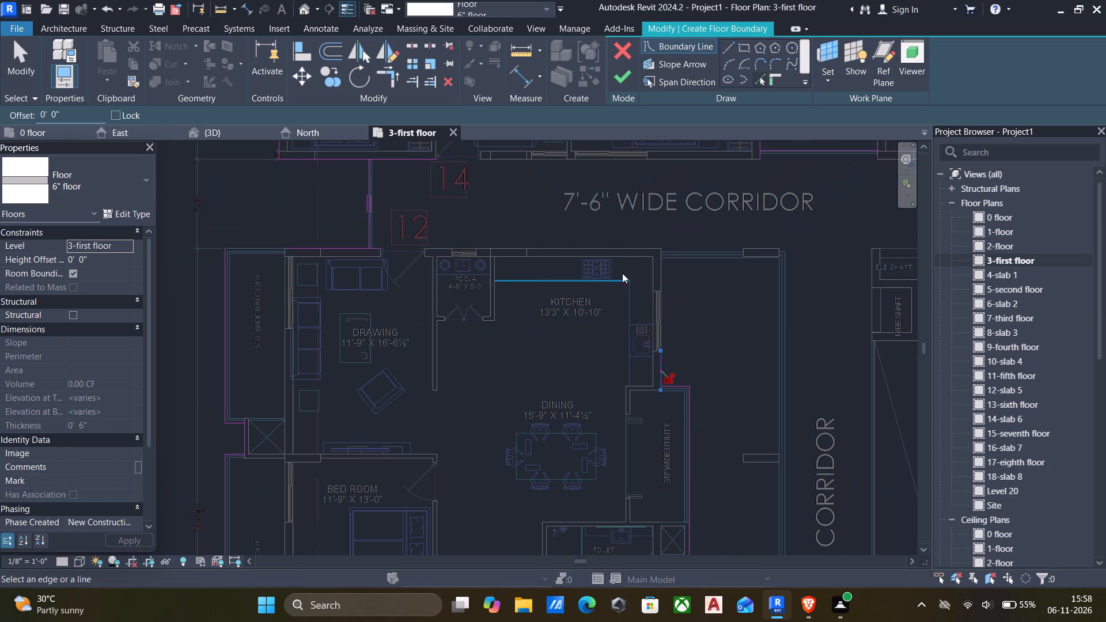
scroll(658, 269, up, 3)
click(662, 270)
Trace the open area's inner edges along the 7'-6" wide corridor and the 8'-0" wide corridor.
scroll(709, 255, up, 5)
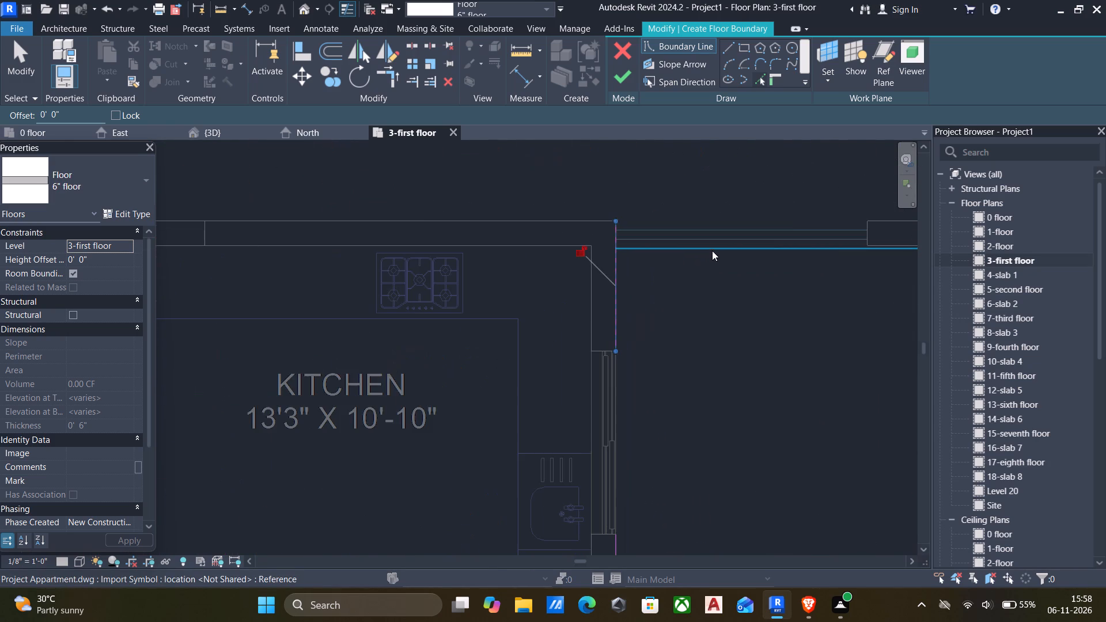
click(712, 251)
scroll(711, 251, down, 6)
middle_drag(711, 259, 600, 226)
scroll(723, 256, up, 1)
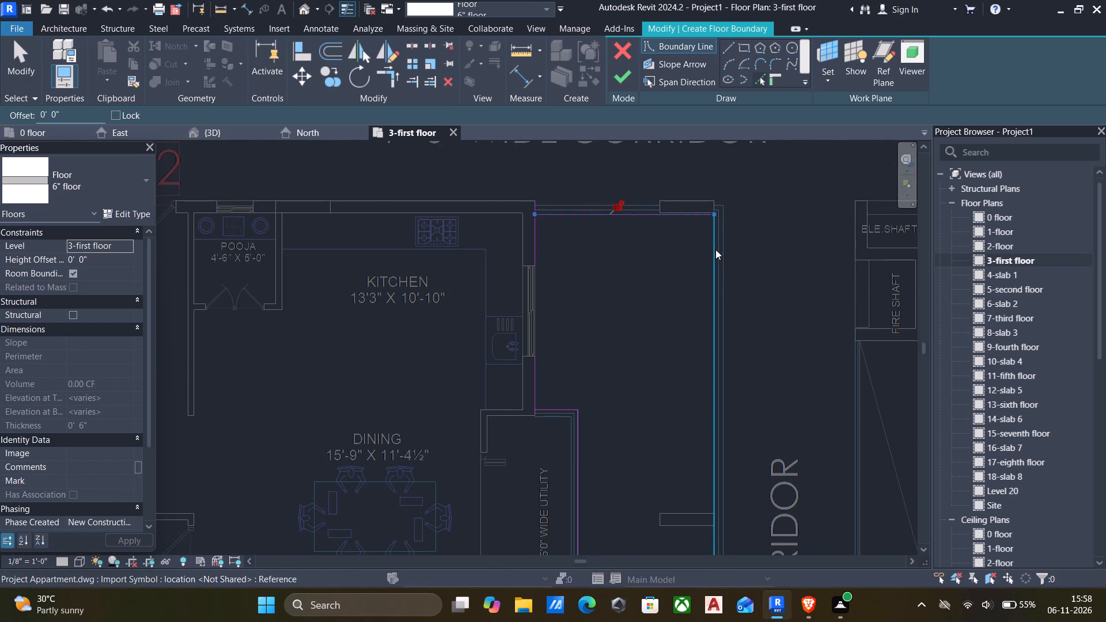
click(713, 248)
Trace the inner edge closing the far end of the open area, at the corridor beside unit 11.
scroll(706, 261, down, 4)
scroll(704, 319, down, 4)
middle_drag(710, 377, 710, 311)
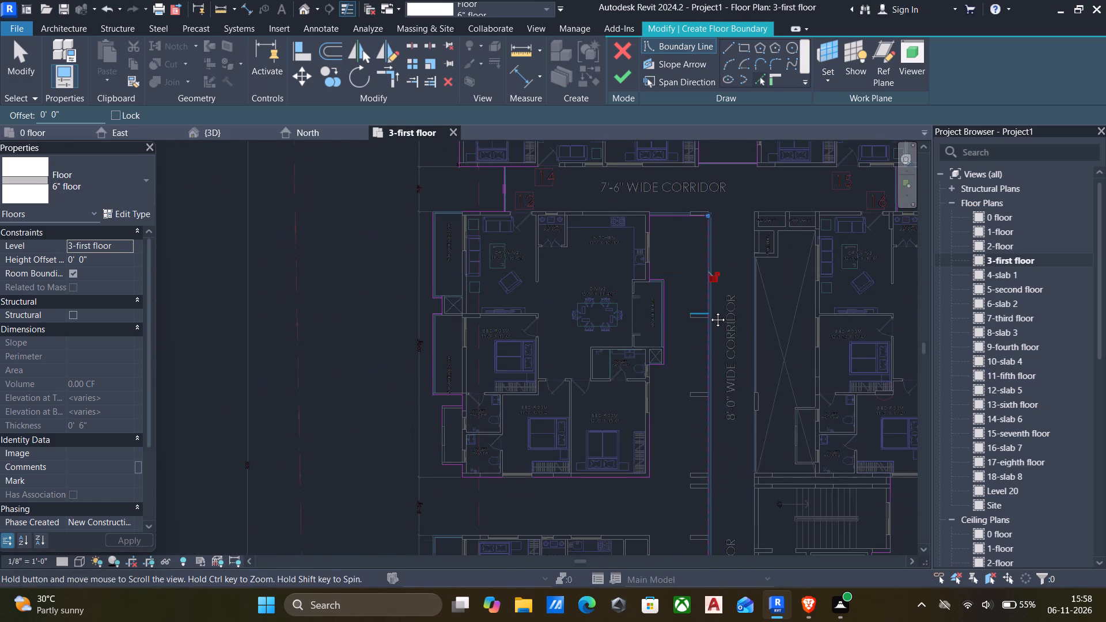
middle_drag(699, 399, 687, 271)
middle_drag(694, 376, 681, 247)
middle_drag(682, 372, 683, 286)
middle_drag(676, 400, 679, 347)
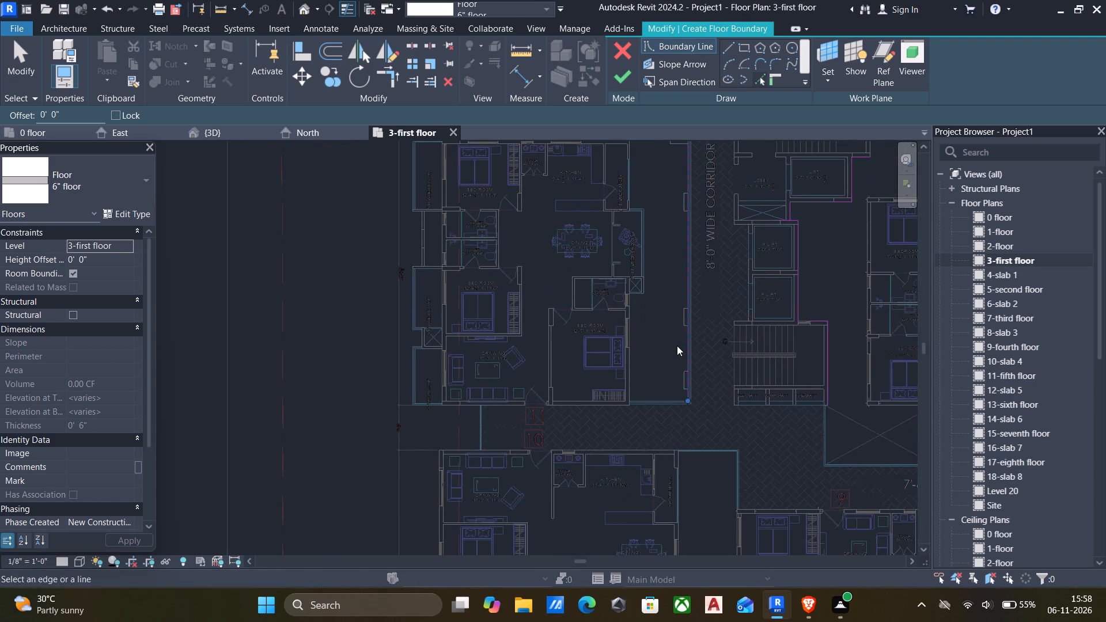
scroll(680, 378, up, 6)
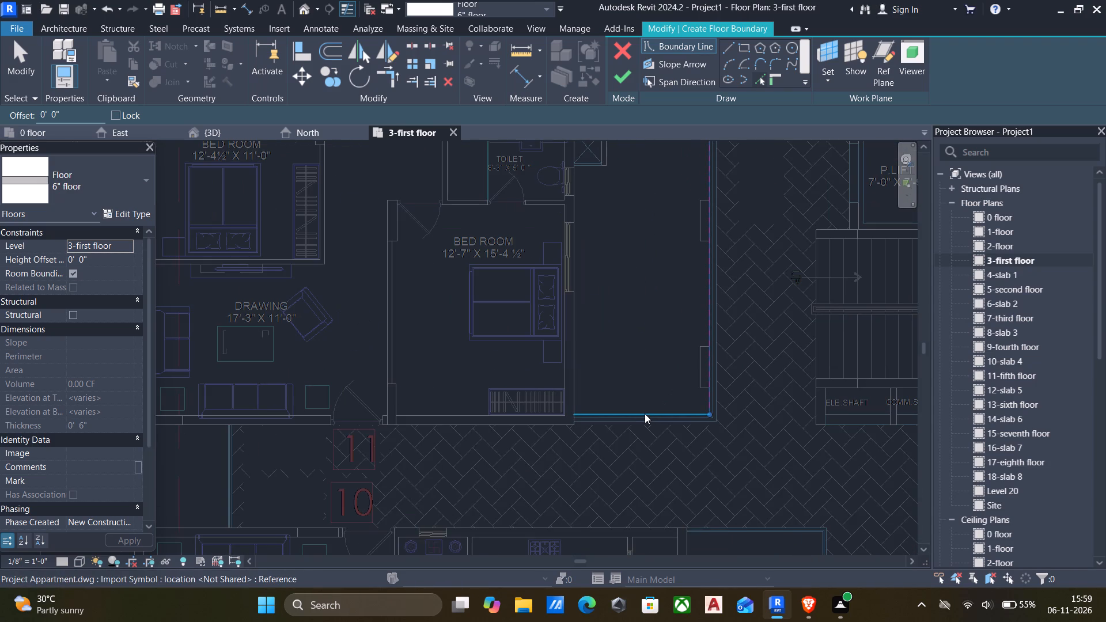
click(645, 414)
Trace the outer side wall line and window line of unit 11's 12'-7" x 15'-4½" bedroom facing the open area.
scroll(599, 400, down, 2)
click(581, 370)
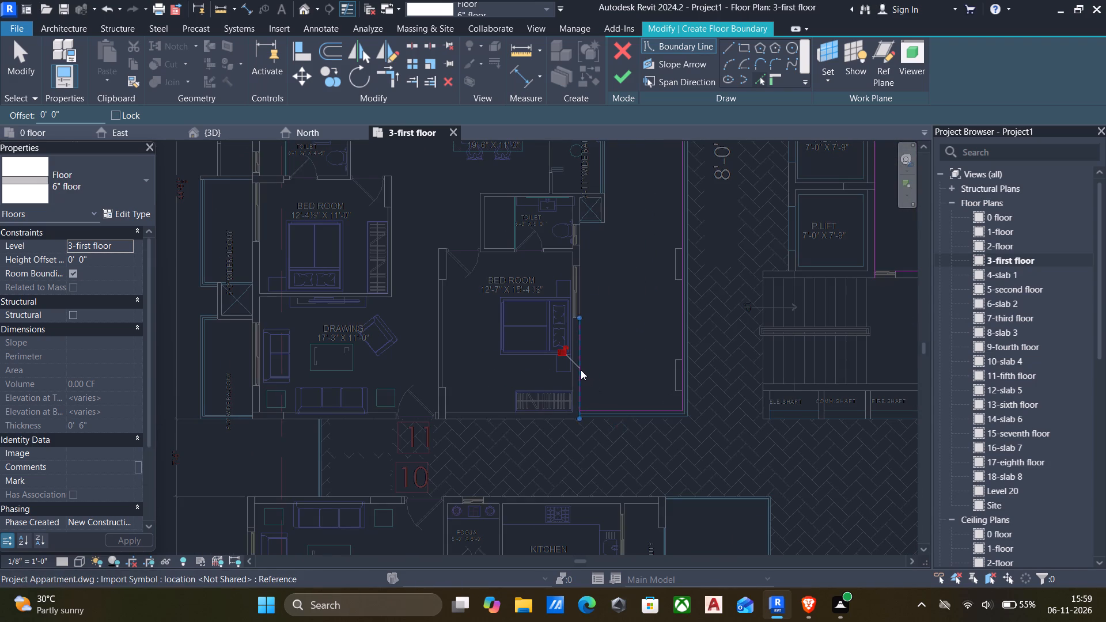
scroll(591, 362, down, 5)
scroll(581, 283, up, 2)
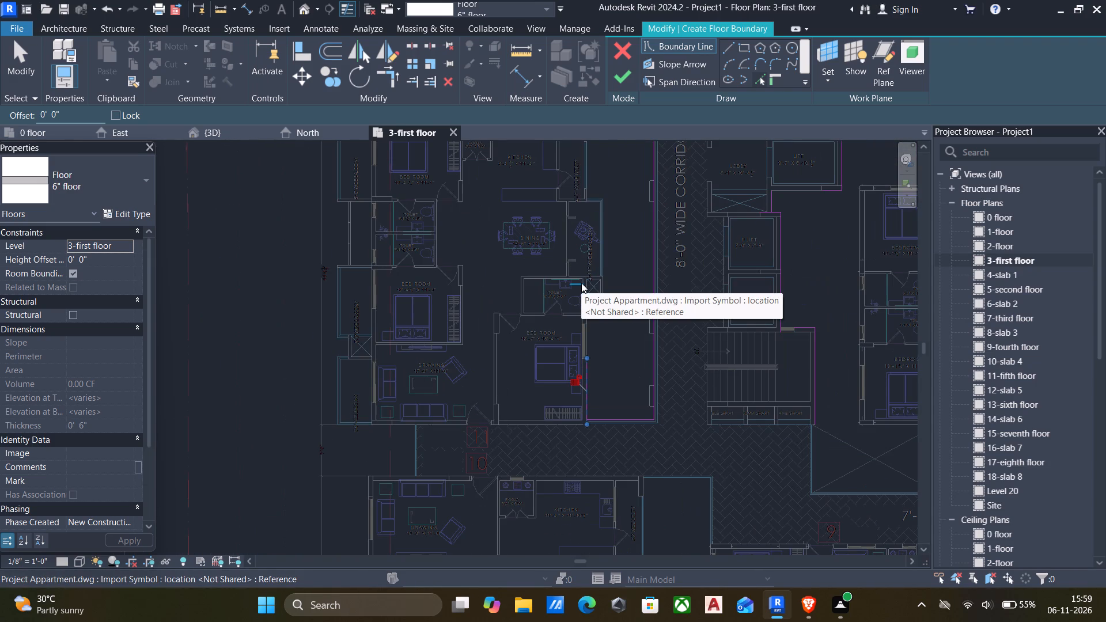
scroll(600, 344, up, 5)
click(580, 324)
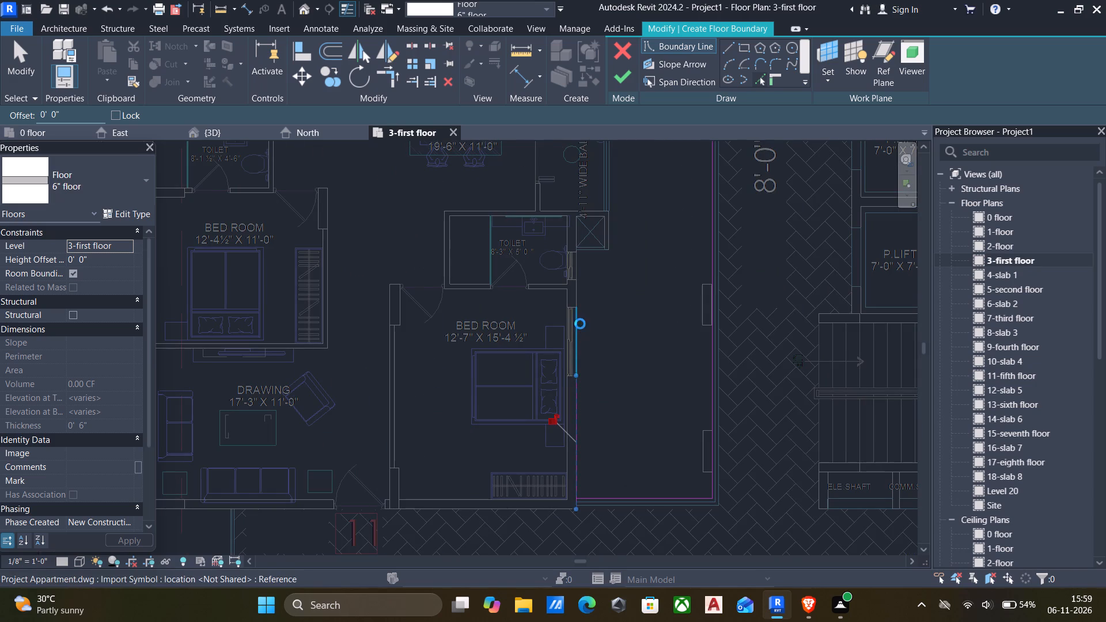
Trace the lower and outer side edges of the crossed duct beside the 8'-3" x 5'-0" toilet.
click(593, 253)
scroll(615, 240, up, 3)
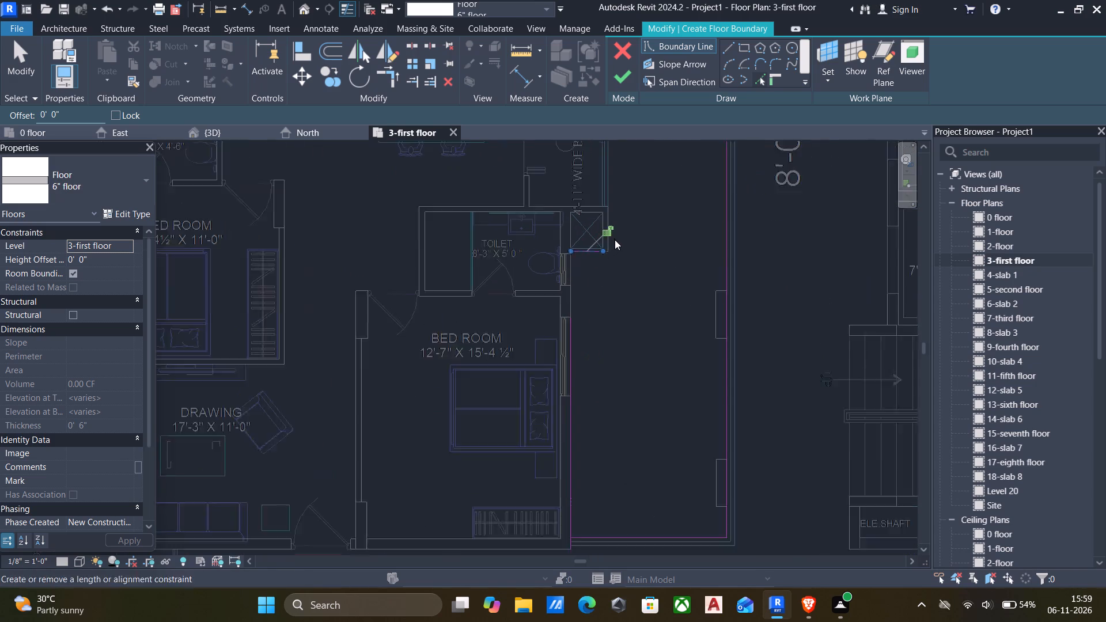
scroll(615, 240, up, 7)
click(582, 193)
Trace the dining balcony's end edge and the outer side line of the 4'-1" wide utility.
scroll(613, 215, down, 6)
scroll(641, 255, down, 8)
middle_drag(649, 264, 643, 461)
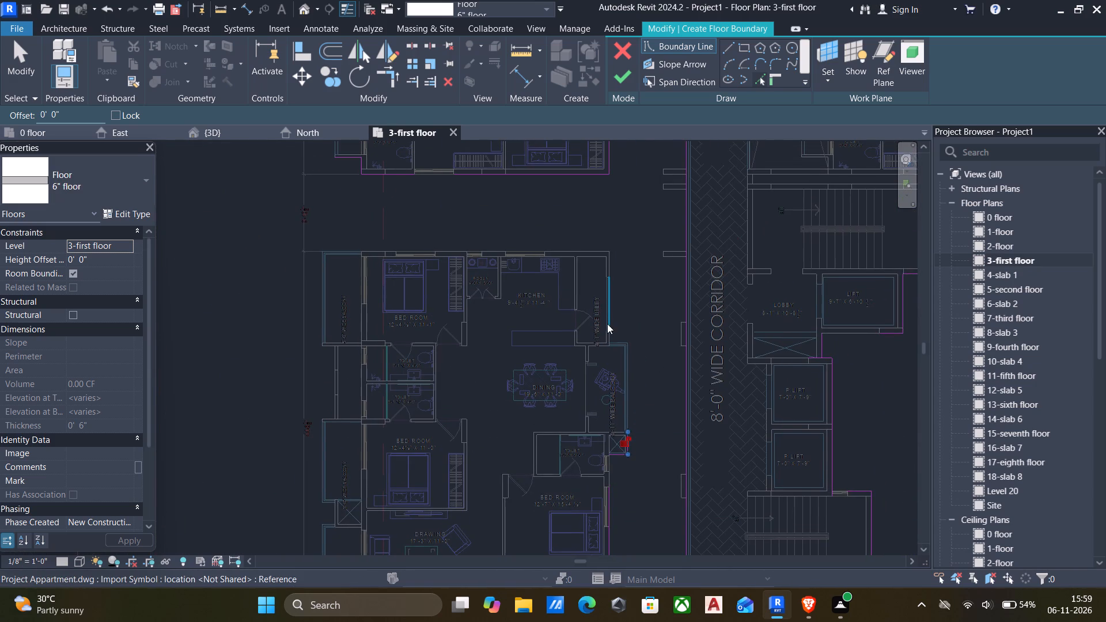
scroll(607, 325, up, 7)
click(632, 354)
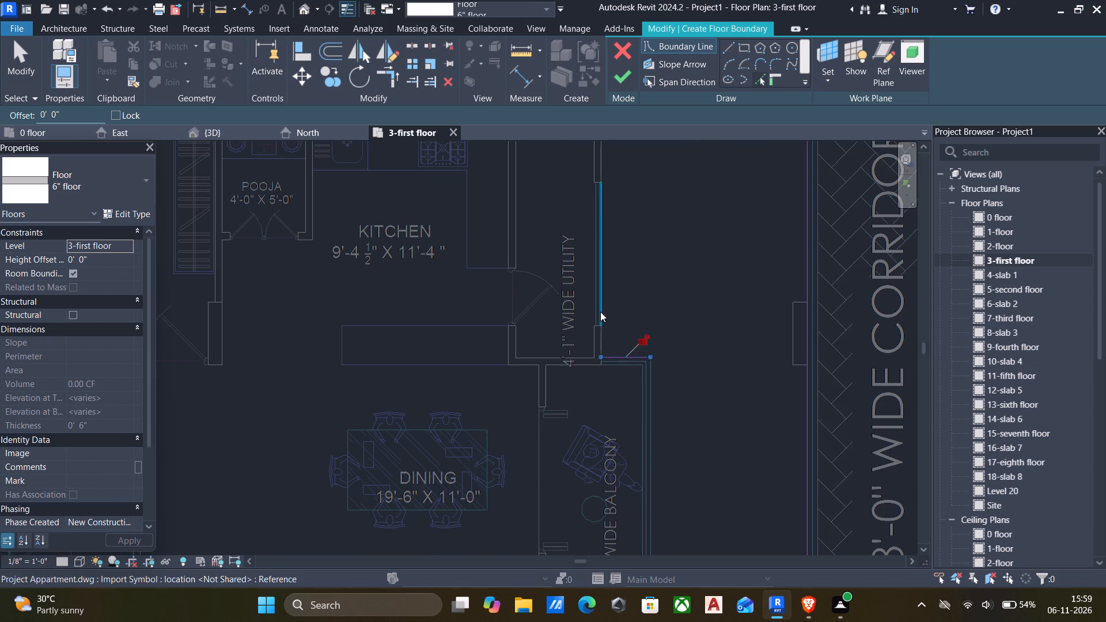
click(600, 311)
Trace the outer wall lines above the utility and kitchen and above the 12'-4½" x 11'-1" bedroom.
scroll(619, 318, down, 5)
middle_drag(619, 318, 653, 454)
scroll(599, 360, up, 4)
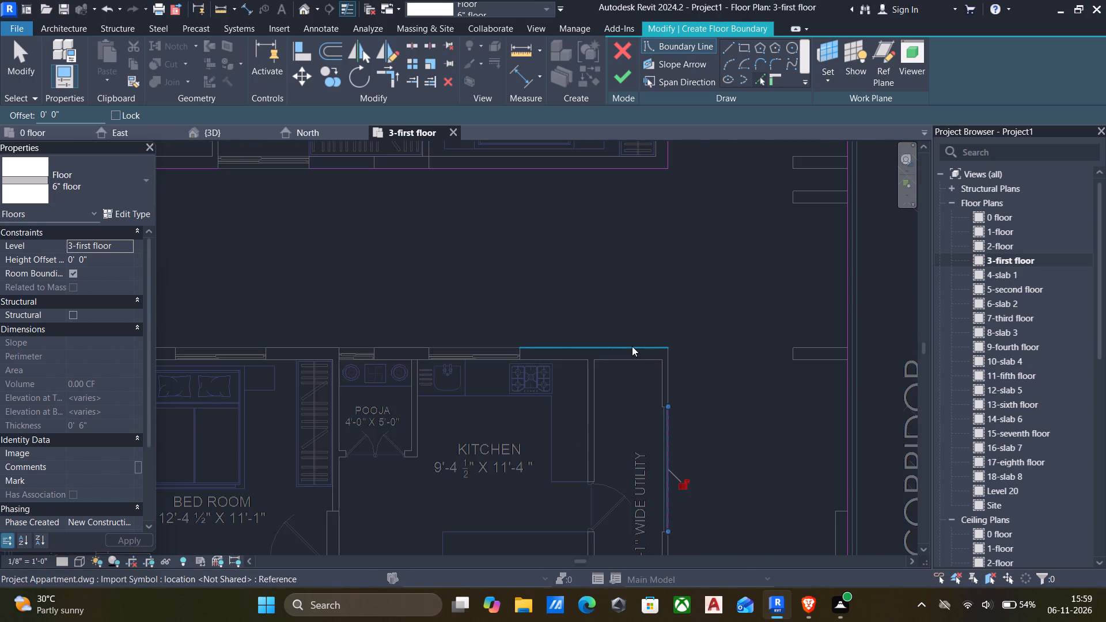
click(632, 346)
scroll(630, 346, down, 5)
middle_drag(643, 350, 767, 349)
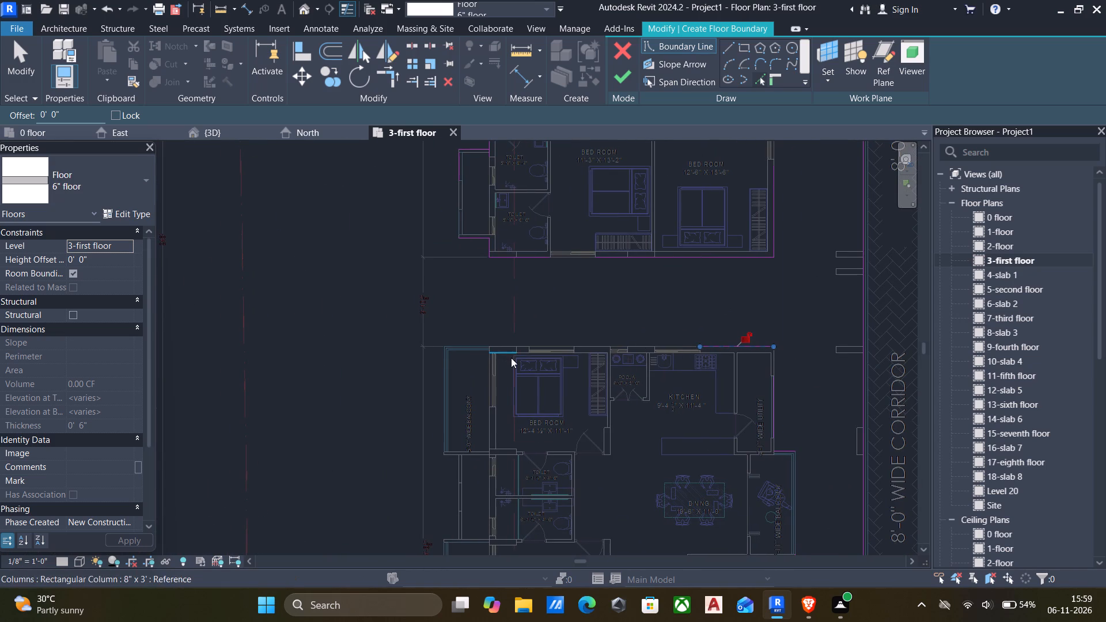
click(599, 342)
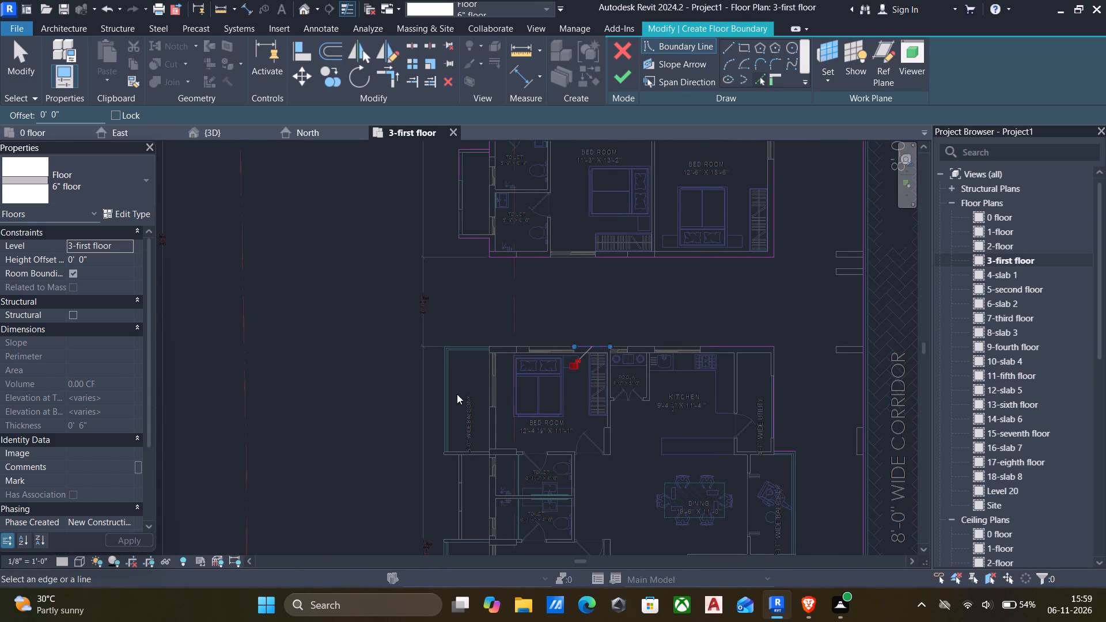
Trace the outer side and lower edges of the 5'-0" wide balcony beside the 12'-4½" x 11'-1" bedroom.
scroll(457, 401, down, 3)
middle_drag(458, 401, 522, 375)
scroll(507, 385, up, 8)
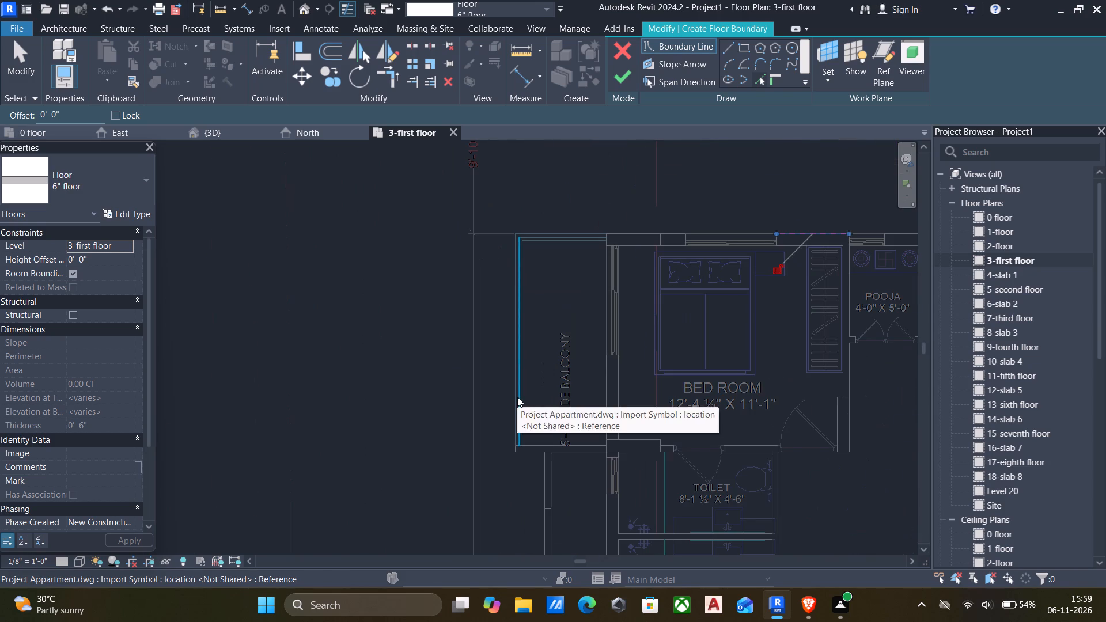
click(512, 397)
scroll(512, 396, down, 6)
middle_drag(515, 396, 540, 374)
scroll(545, 419, up, 1)
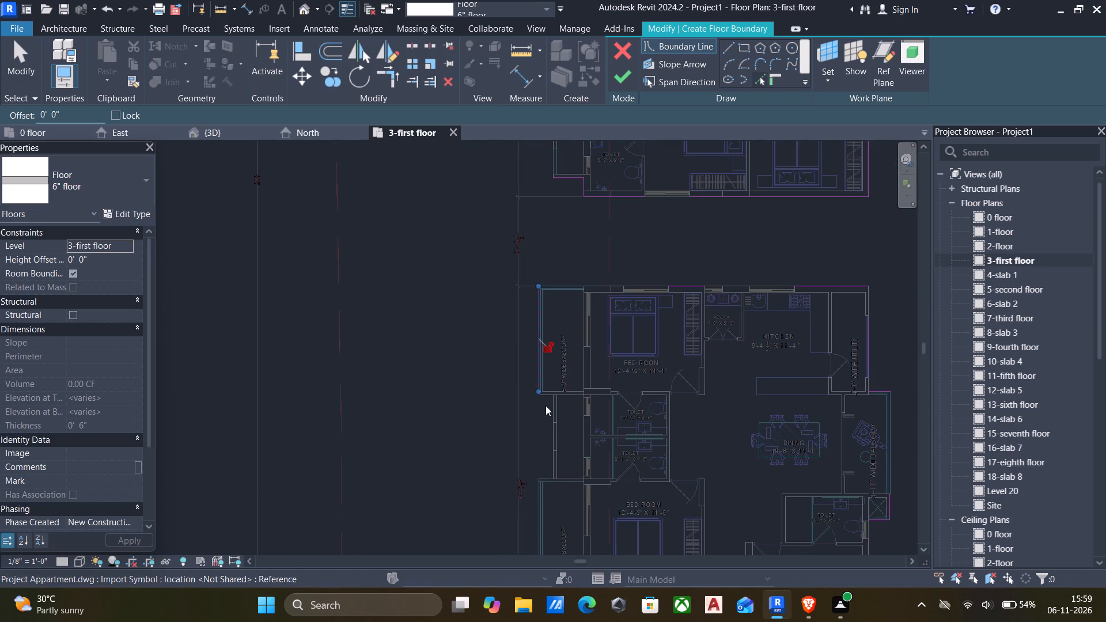
scroll(558, 415, up, 10)
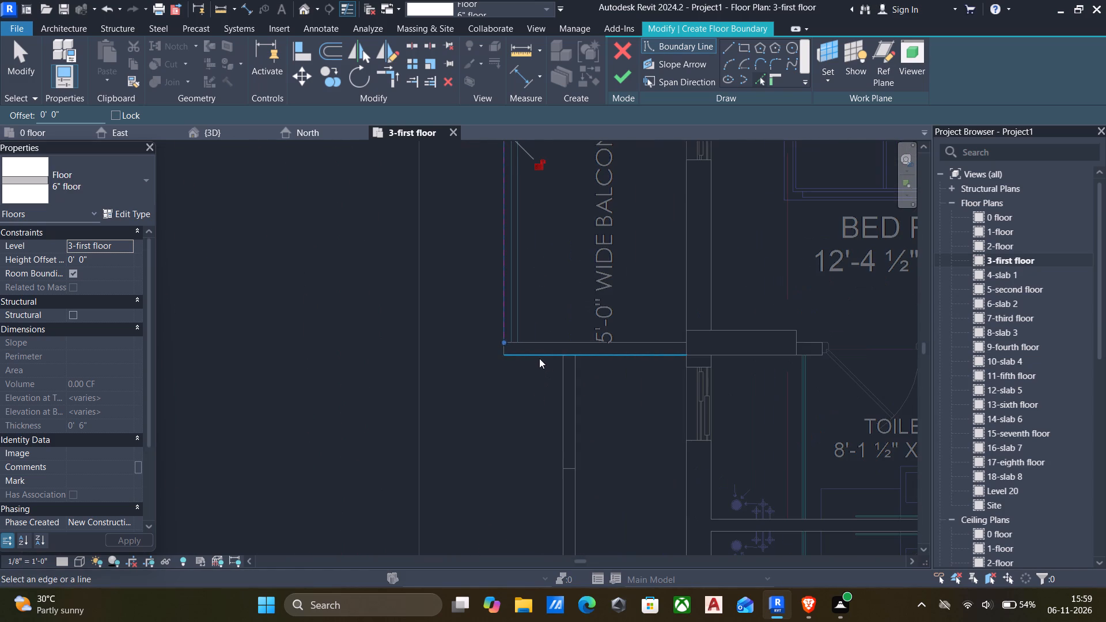
click(537, 355)
Trace the outer line beside the two 8'-1½" x 4'-6" toilets and the adjoining upper edge of the next balcony.
scroll(537, 369, down, 6)
middle_drag(544, 377, 527, 332)
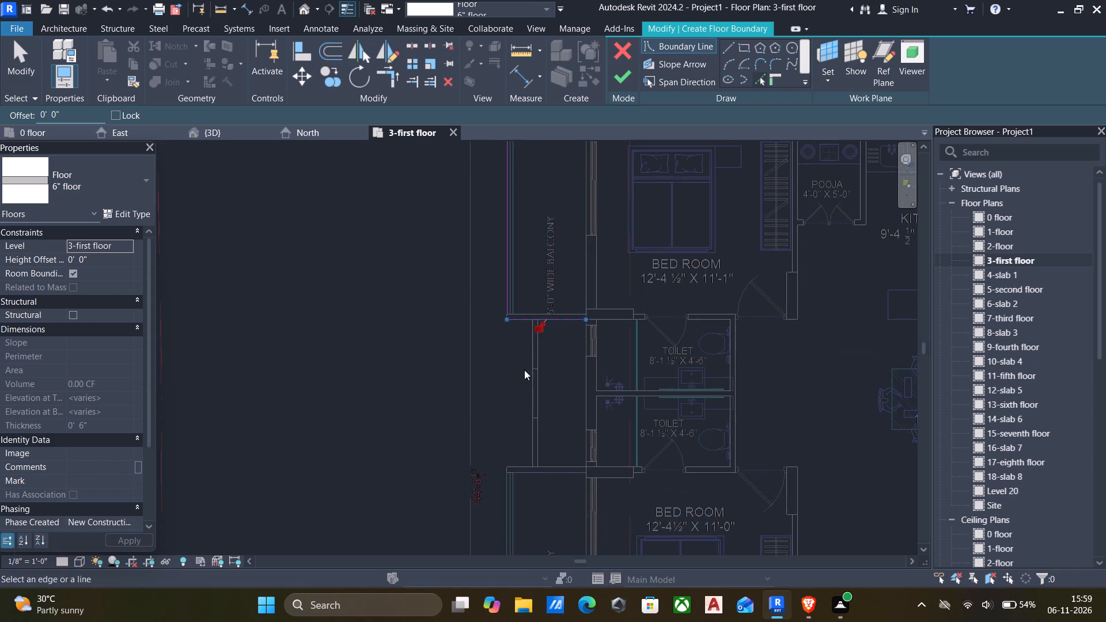
scroll(525, 371, down, 4)
middle_drag(527, 373, 517, 338)
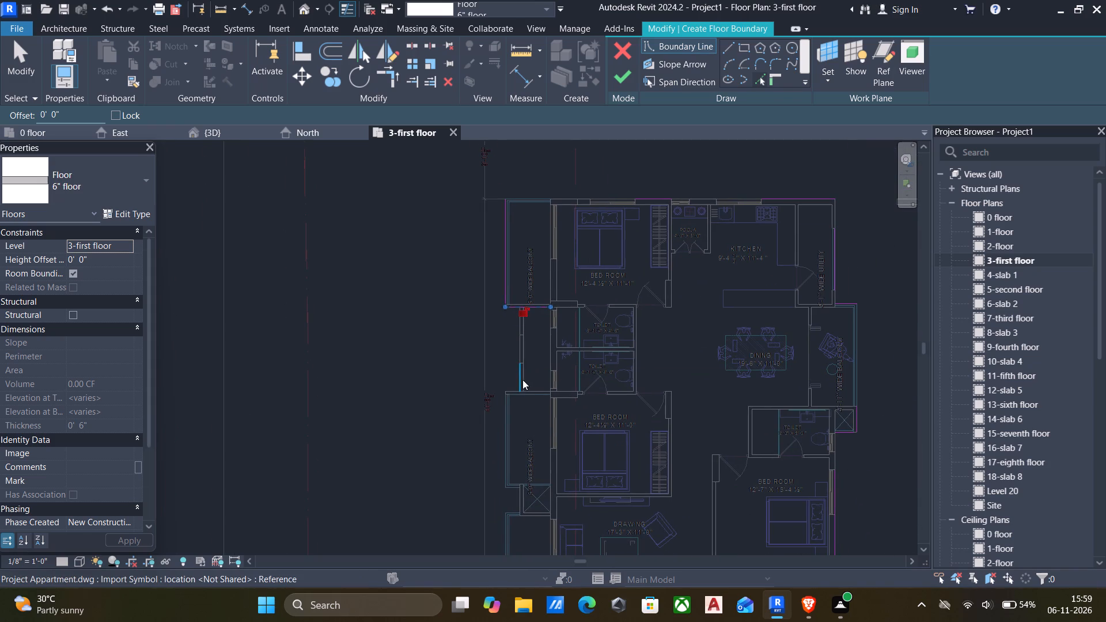
scroll(522, 380, up, 3)
scroll(515, 324, up, 5)
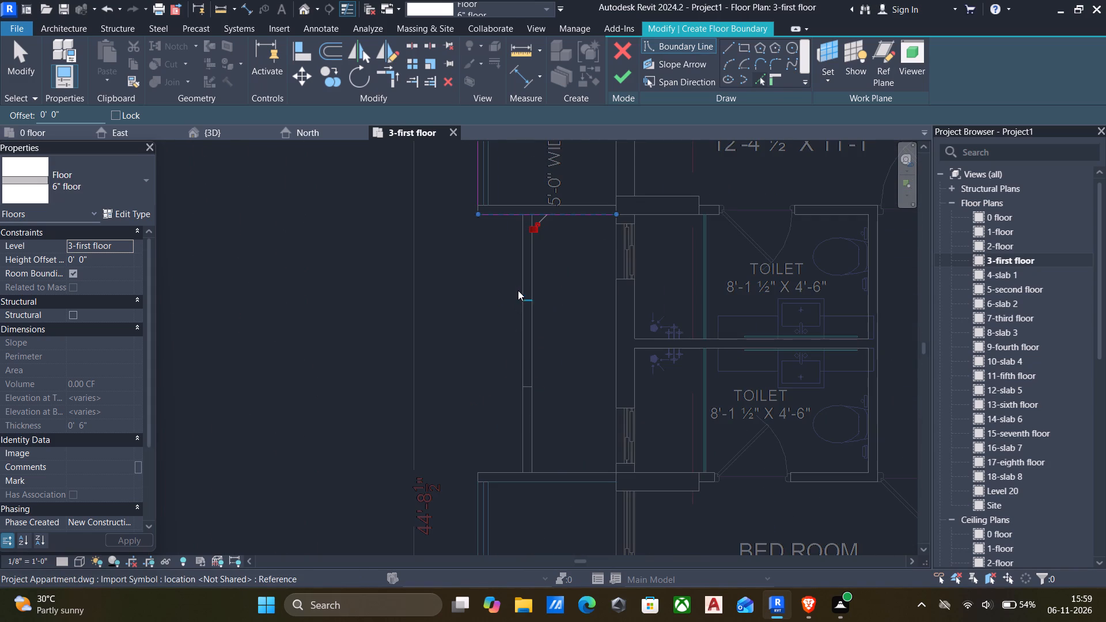
click(518, 283)
scroll(522, 312, down, 6)
scroll(515, 414, up, 5)
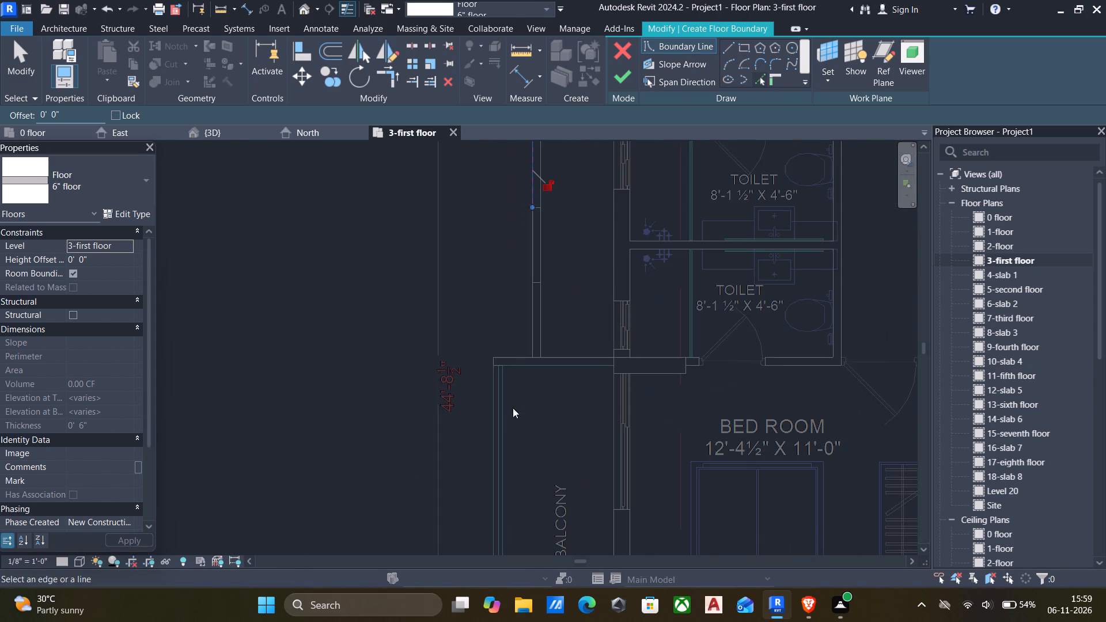
scroll(509, 351, up, 4)
click(519, 357)
Trace the outer side and lower edges of the 5'-0" wide balcony beside the 12'-4½" x 11'-0" bedroom.
scroll(526, 361, down, 5)
scroll(509, 398, up, 2)
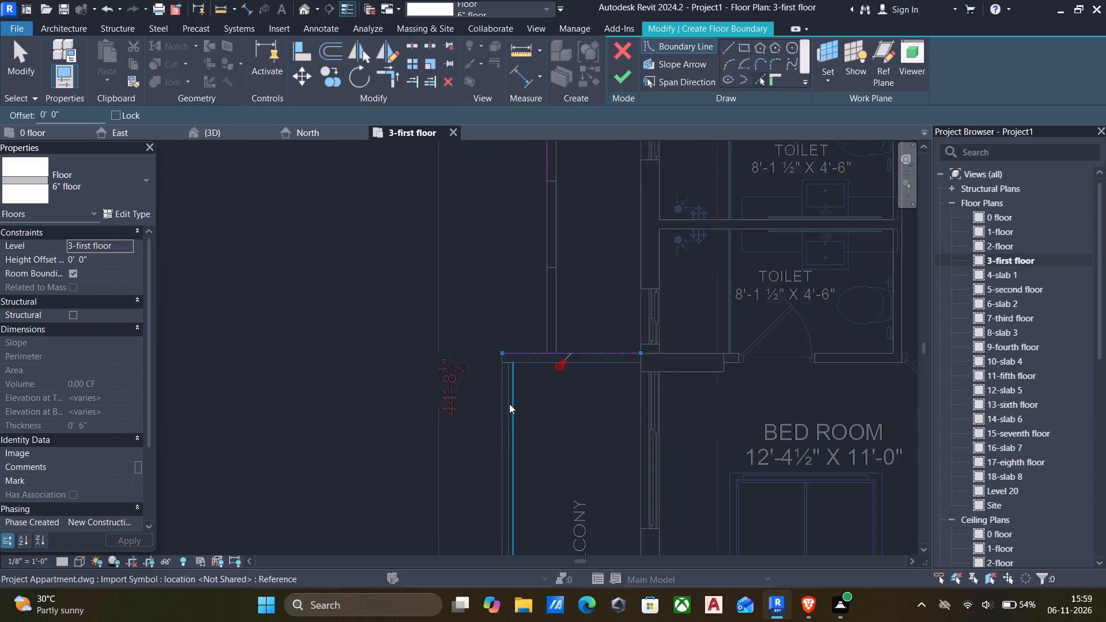
click(502, 412)
scroll(518, 412, down, 6)
middle_drag(577, 414, 595, 370)
middle_drag(595, 409, 603, 332)
scroll(580, 358, up, 6)
scroll(532, 421, up, 4)
click(516, 418)
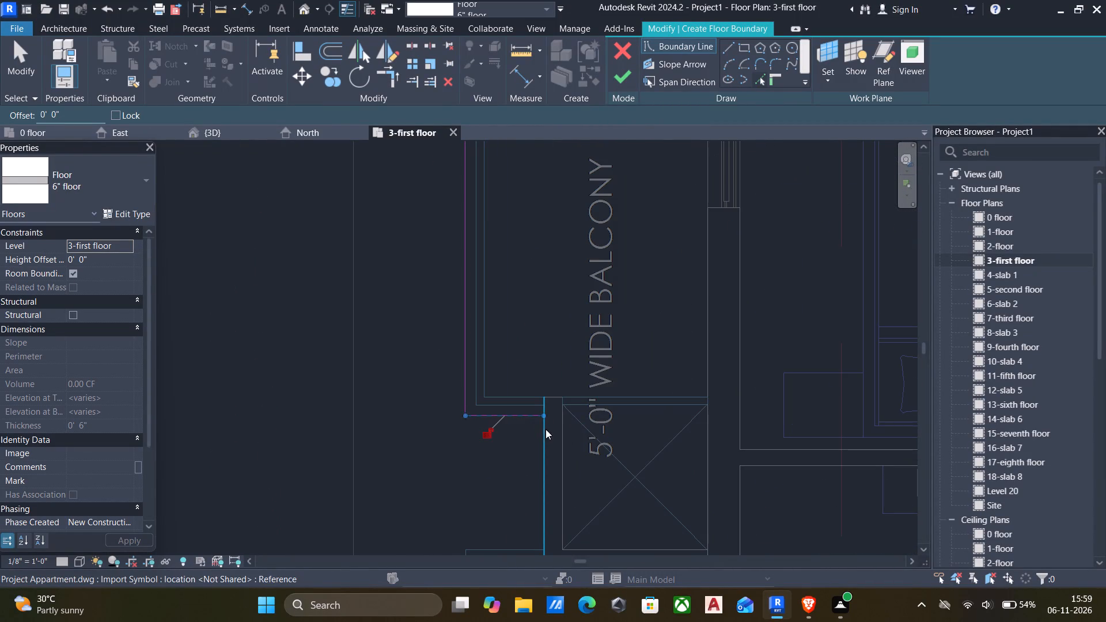
Trace the outer side of the crossed duct between the balconies and the upper edge of the drawing room's balcony.
click(540, 430)
scroll(583, 435, down, 6)
middle_drag(594, 438, 677, 342)
scroll(637, 403, up, 3)
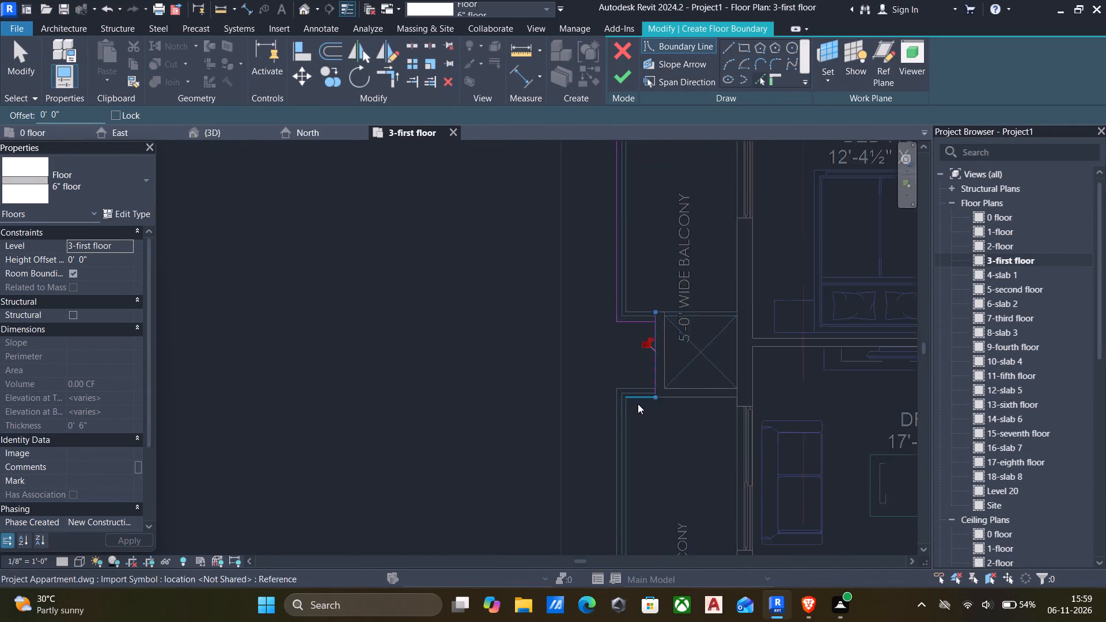
scroll(638, 404, up, 6)
click(639, 369)
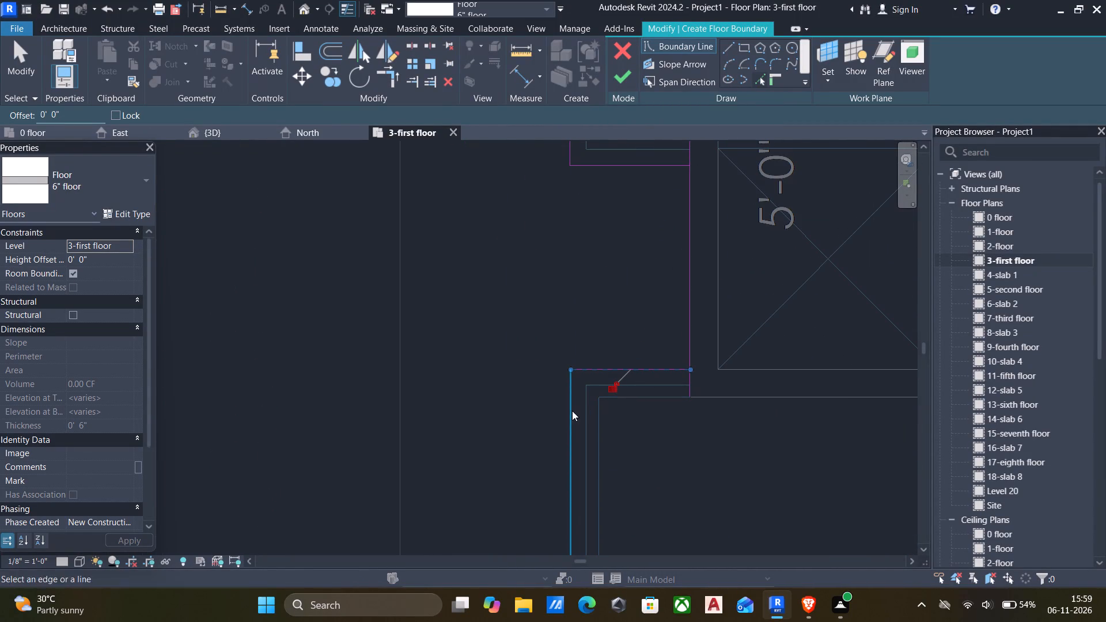
Trace the outer side and lower edges of the 5'-0" wide balcony beside the 17'-3" x 11'-0" drawing room.
click(571, 411)
scroll(619, 418, down, 6)
middle_drag(622, 419, 658, 318)
scroll(650, 362, down, 5)
middle_drag(662, 407, 677, 327)
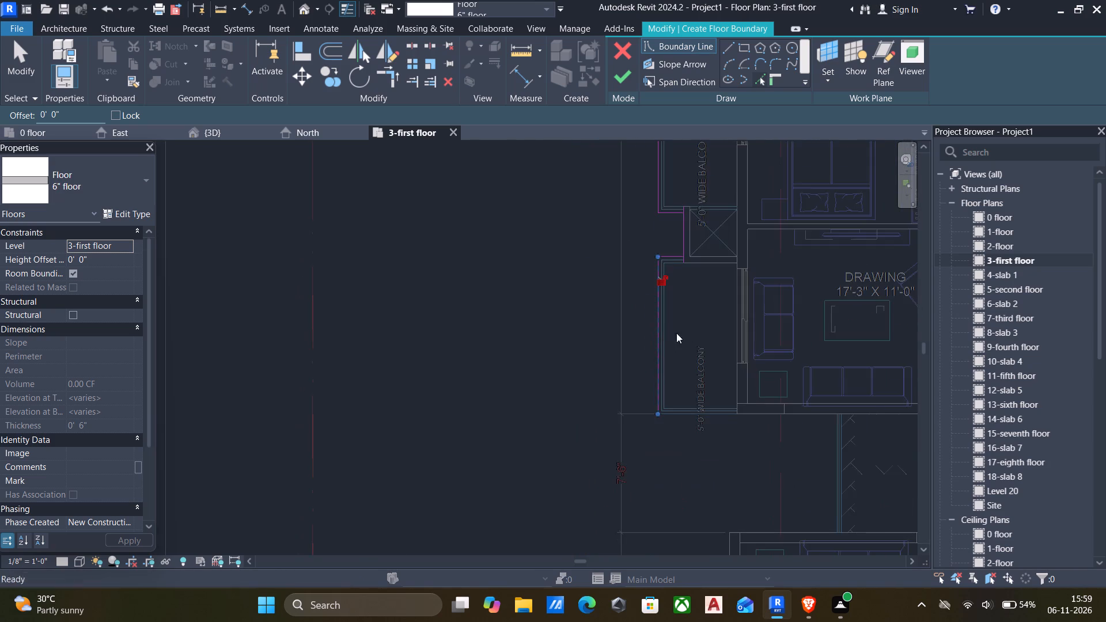
scroll(691, 403, up, 9)
click(664, 422)
Trace the lines closing the corridor's outer end, across the 7'-6" gap between the two drawing rooms.
scroll(688, 423, down, 5)
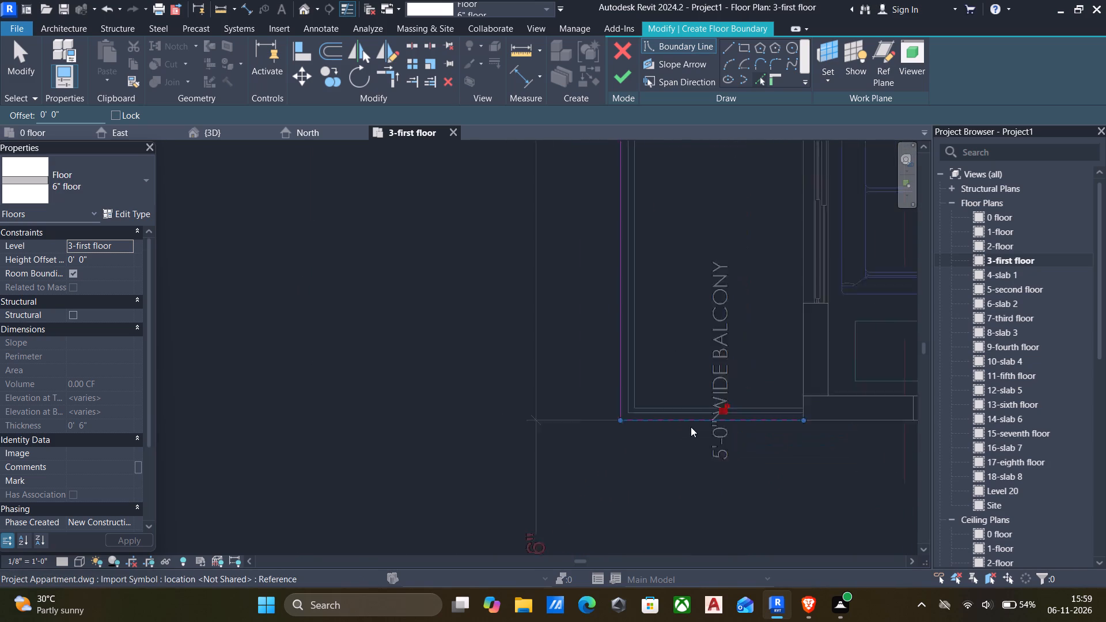
scroll(691, 427, down, 1)
middle_drag(771, 442, 668, 281)
scroll(675, 313, down, 3)
scroll(774, 327, up, 5)
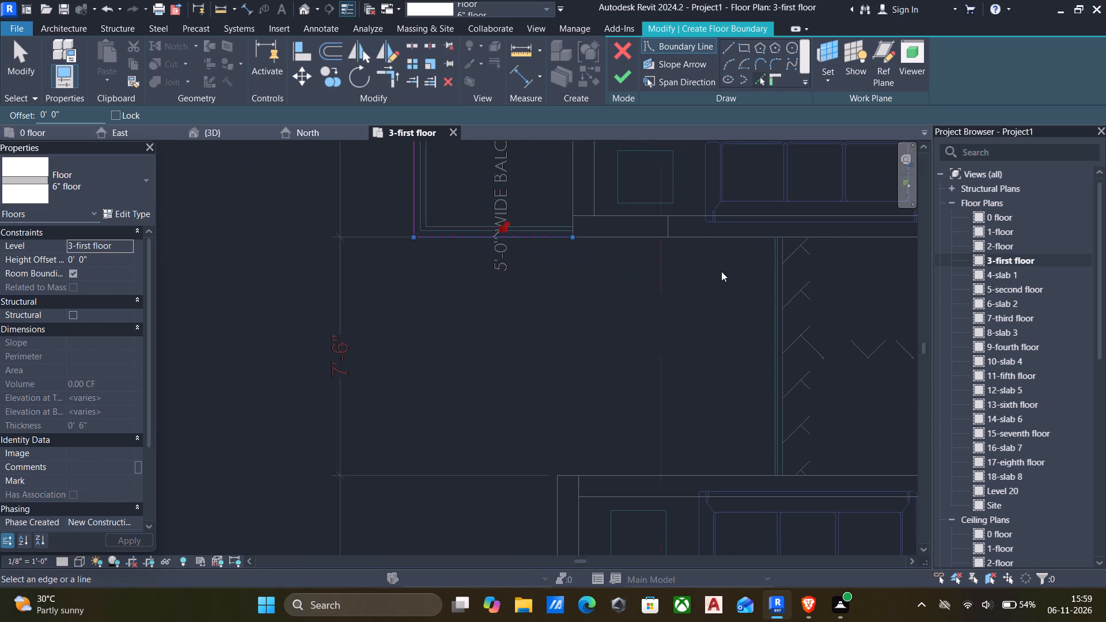
scroll(749, 280, up, 3)
click(780, 299)
scroll(717, 310, down, 6)
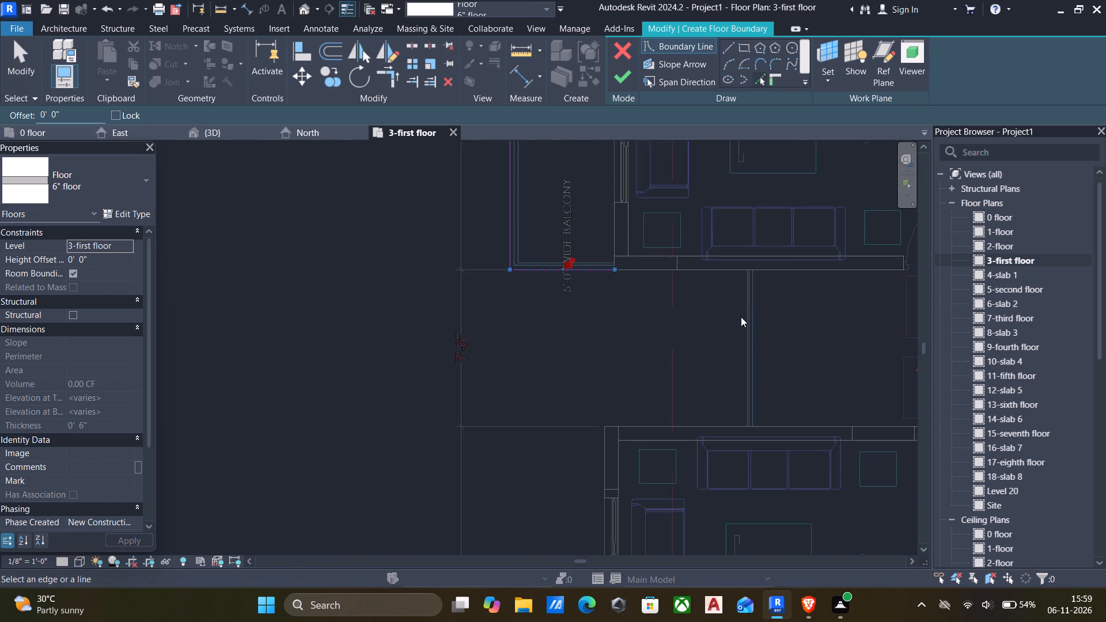
scroll(747, 312, up, 9)
click(749, 300)
Trace the 18'-3" x 11'-6" drawing room's outer wall line along the corridor and the column edge at its outer corner.
scroll(728, 303, down, 6)
middle_drag(726, 321, 741, 287)
scroll(676, 452, up, 3)
click(674, 457)
scroll(675, 423, down, 4)
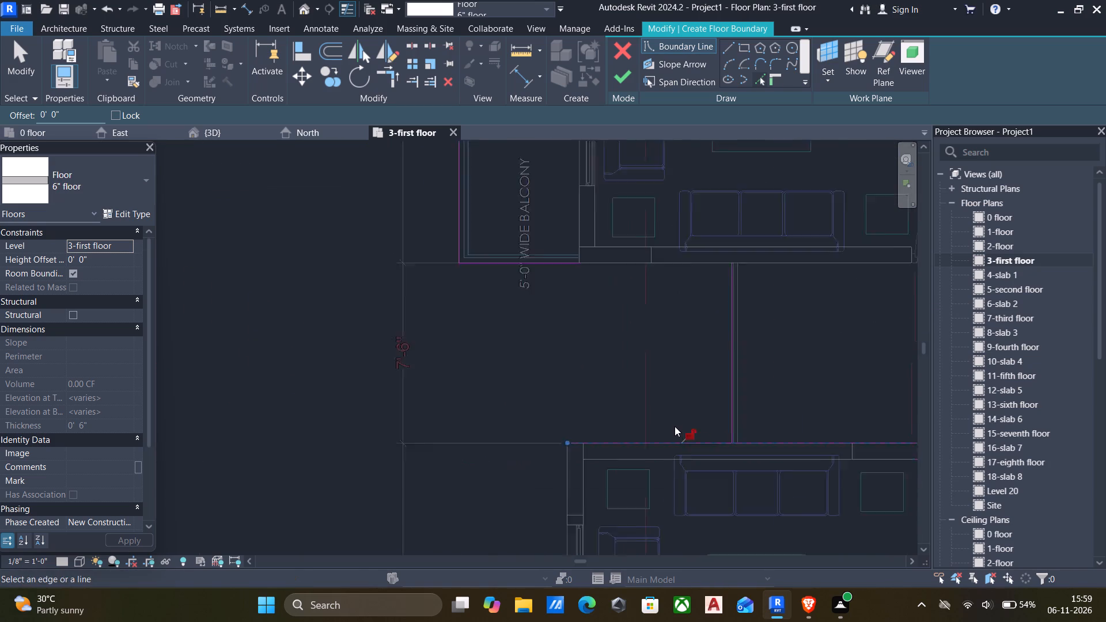
scroll(675, 426, down, 2)
middle_drag(679, 423, 727, 333)
scroll(649, 388, up, 4)
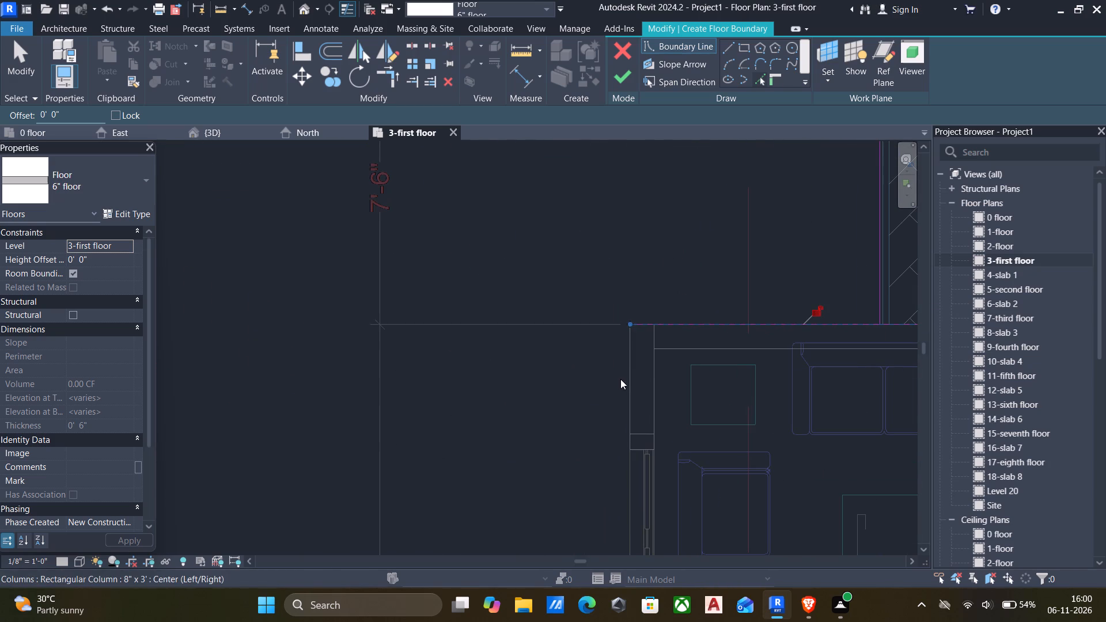
click(629, 363)
Trace the long outer edge of the 5'0" wide balcony at the unit's lower end.
scroll(647, 372, down, 6)
middle_drag(664, 374, 696, 358)
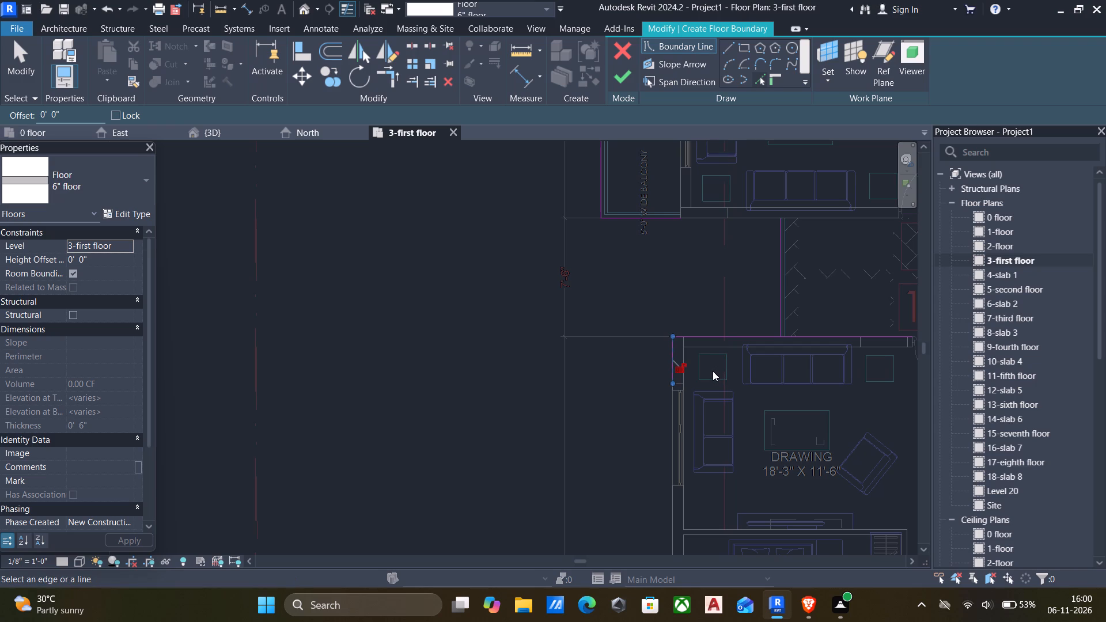
scroll(706, 370, down, 5)
middle_drag(700, 371, 673, 288)
scroll(639, 366, up, 5)
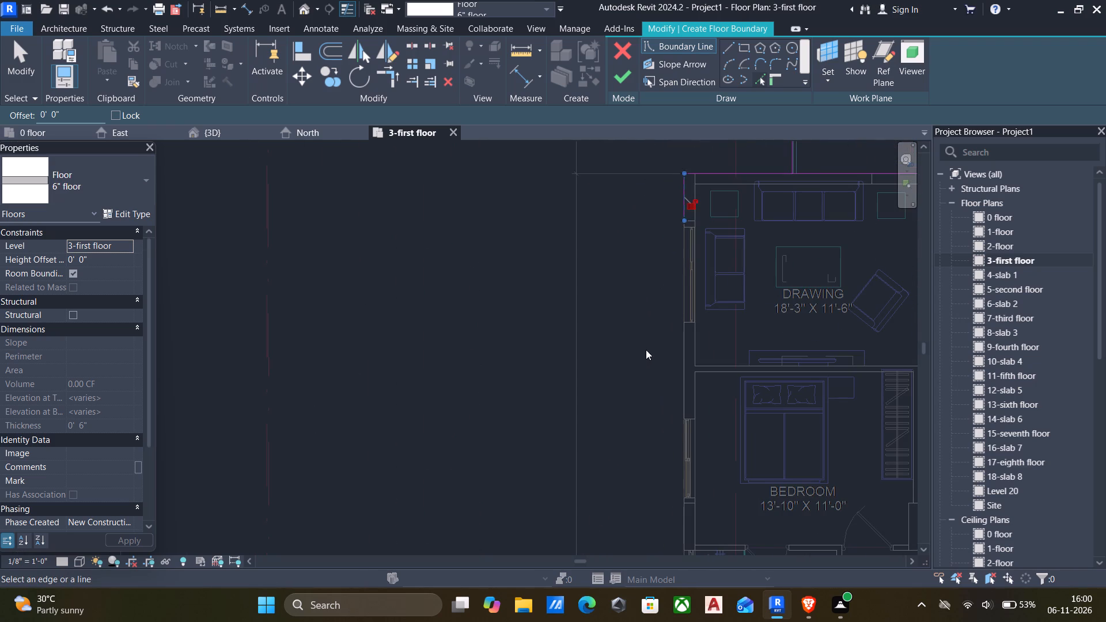
scroll(703, 316, down, 1)
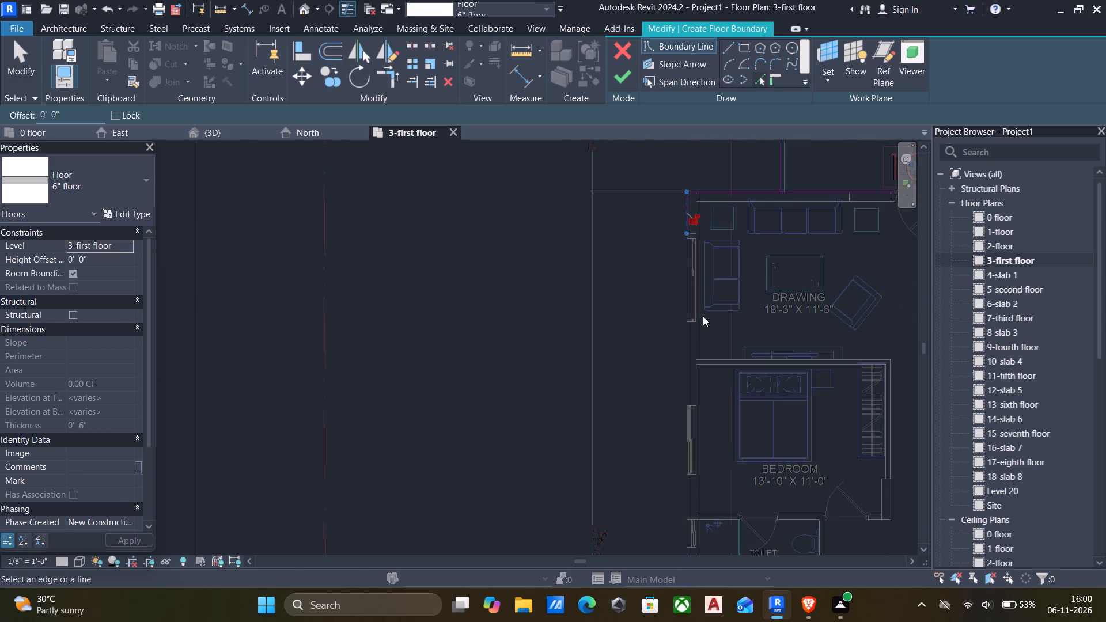
scroll(667, 402, up, 1)
scroll(681, 409, down, 2)
middle_drag(681, 405, 638, 342)
middle_drag(619, 440, 613, 363)
middle_drag(639, 404, 599, 261)
middle_drag(577, 399, 570, 344)
scroll(620, 501, up, 10)
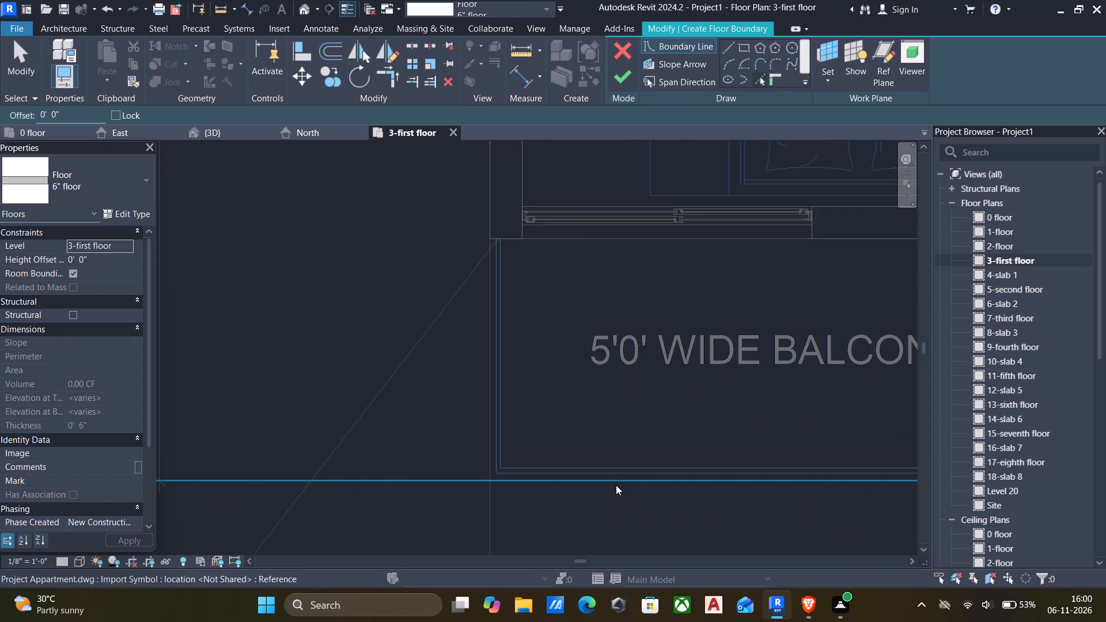
click(616, 485)
Trace the outer side wall line of the lower unit's far bedroom, facing the open strip between the units.
scroll(613, 486, down, 6)
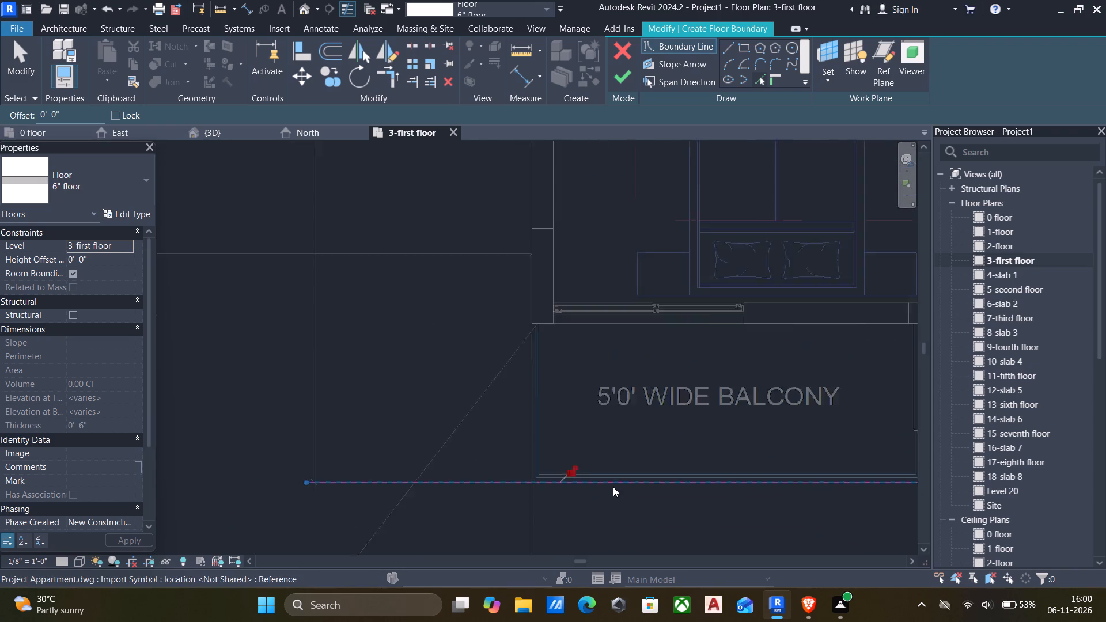
middle_drag(612, 487, 442, 416)
scroll(459, 416, down, 6)
scroll(719, 438, down, 3)
middle_drag(722, 438, 658, 447)
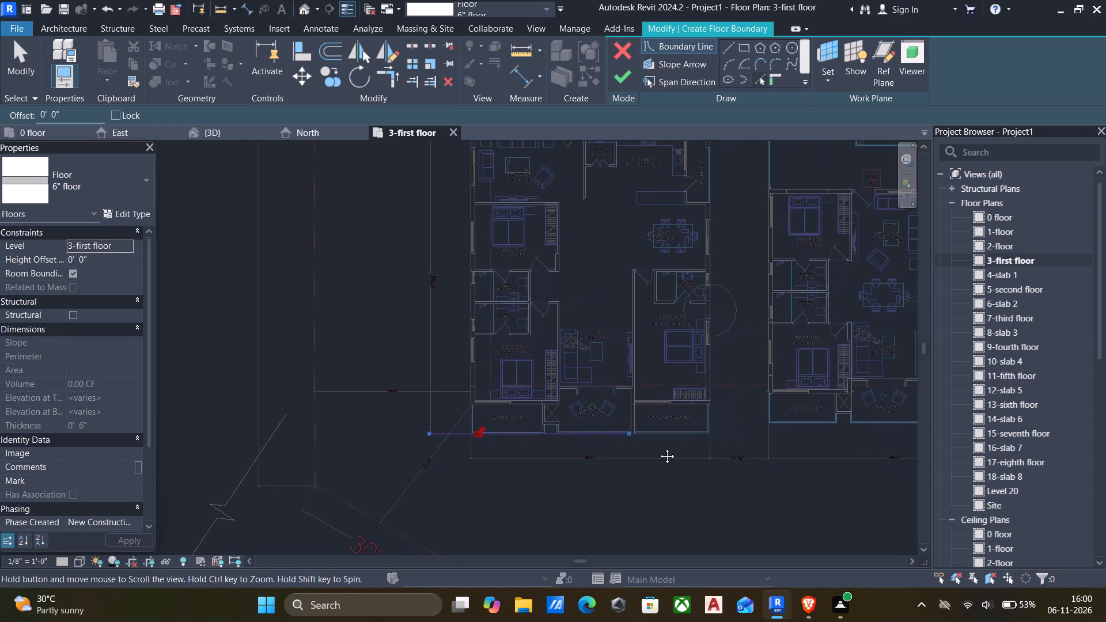
middle_drag(658, 447, 658, 448)
middle_drag(668, 458, 658, 473)
scroll(733, 354, down, 3)
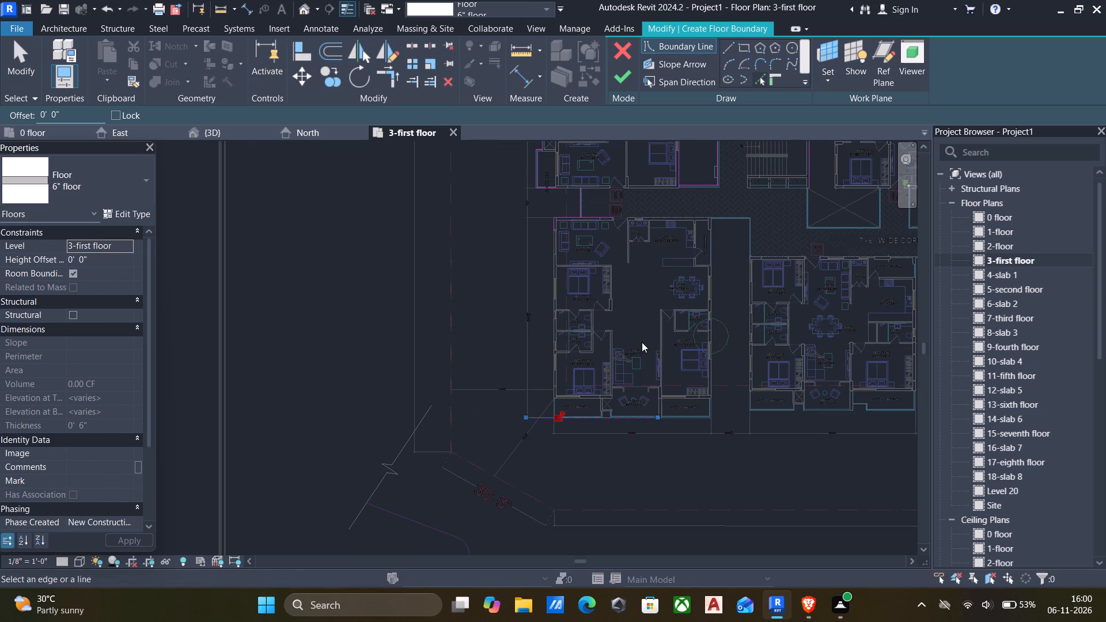
scroll(556, 301, up, 5)
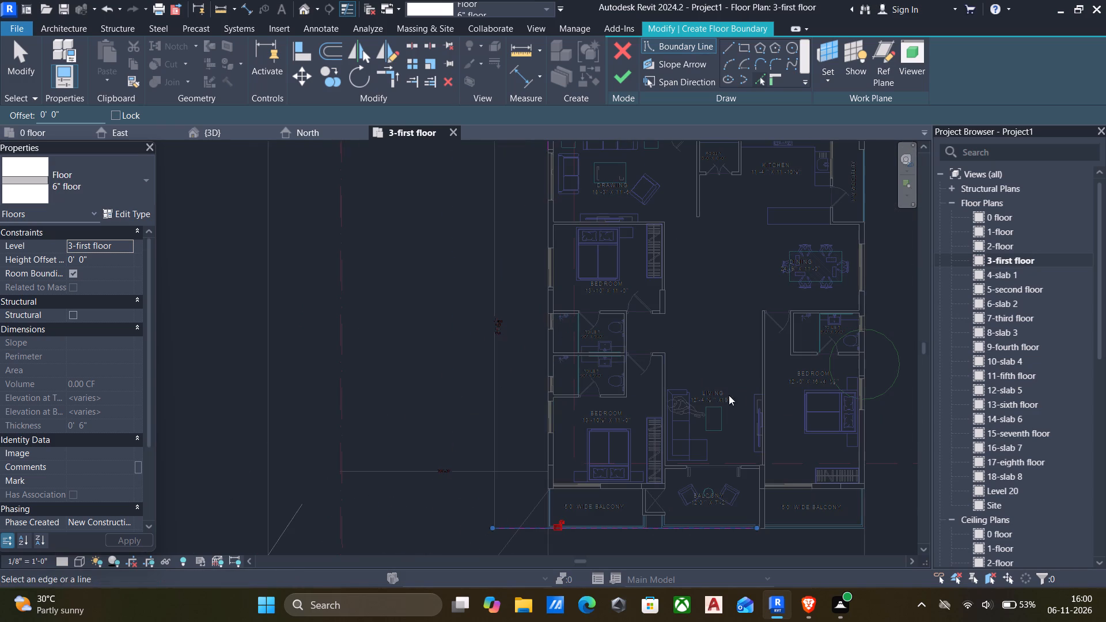
scroll(837, 456, down, 1)
scroll(801, 435, up, 3)
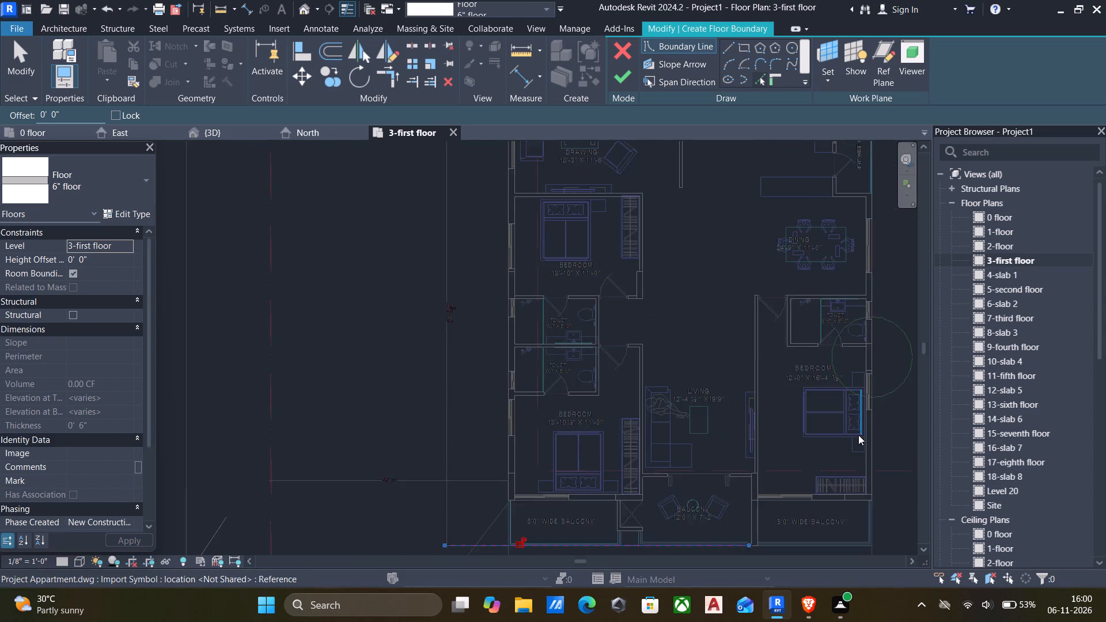
scroll(858, 435, up, 3)
click(877, 436)
Trace the corridor edge across the open strip beside the 4'-0" wide utility, and the corridor's side edge running down to the middle unit.
scroll(829, 439, down, 6)
middle_drag(825, 439, 619, 471)
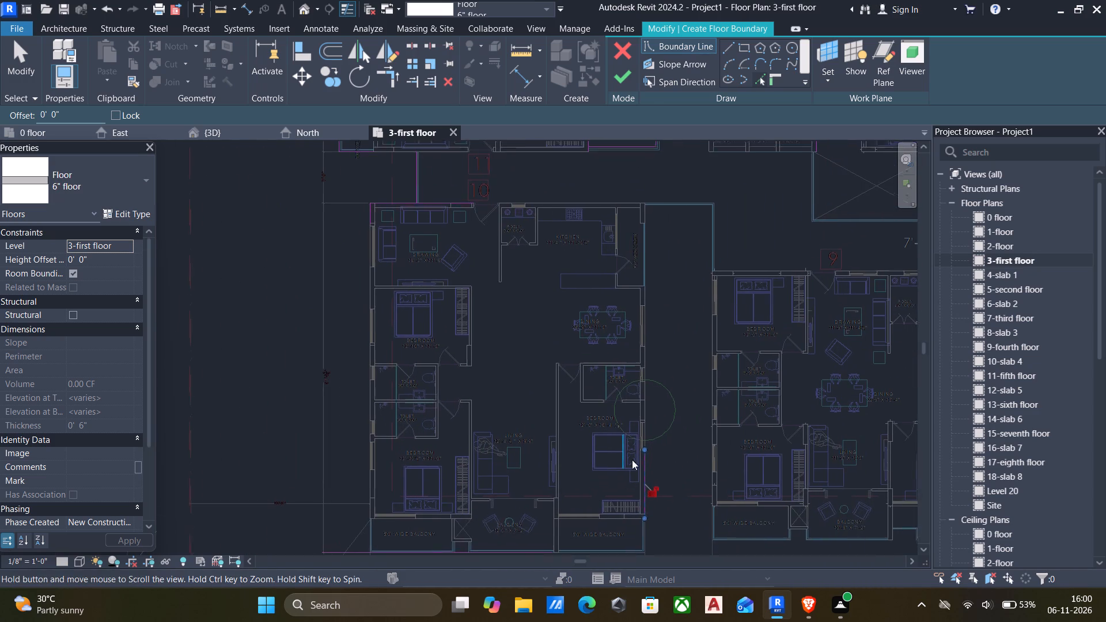
scroll(686, 211, up, 2)
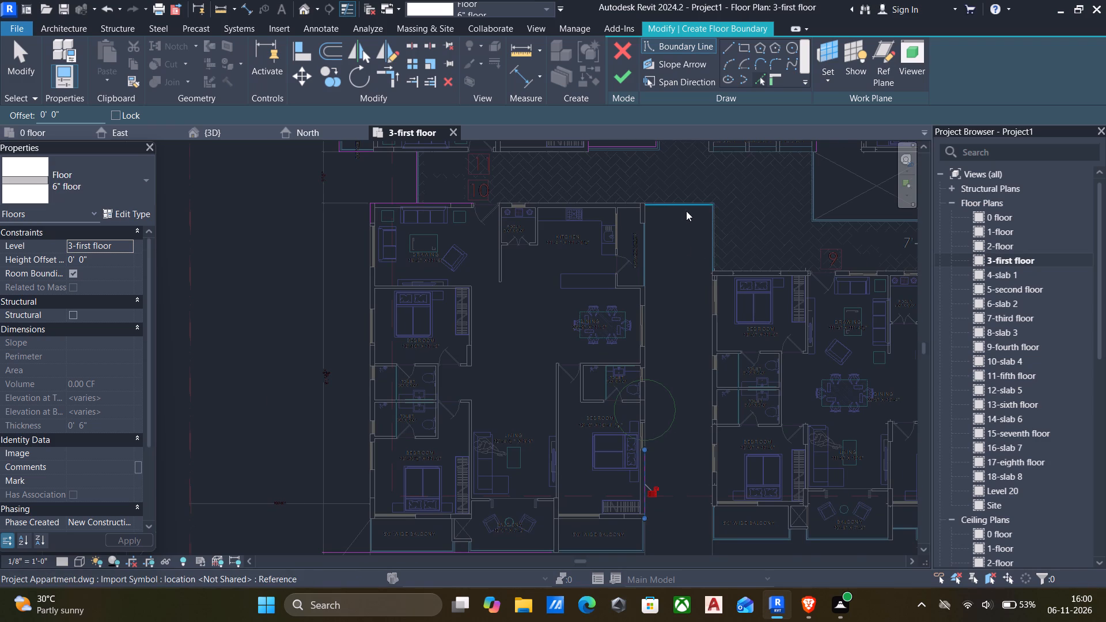
scroll(686, 211, up, 11)
scroll(613, 188, up, 3)
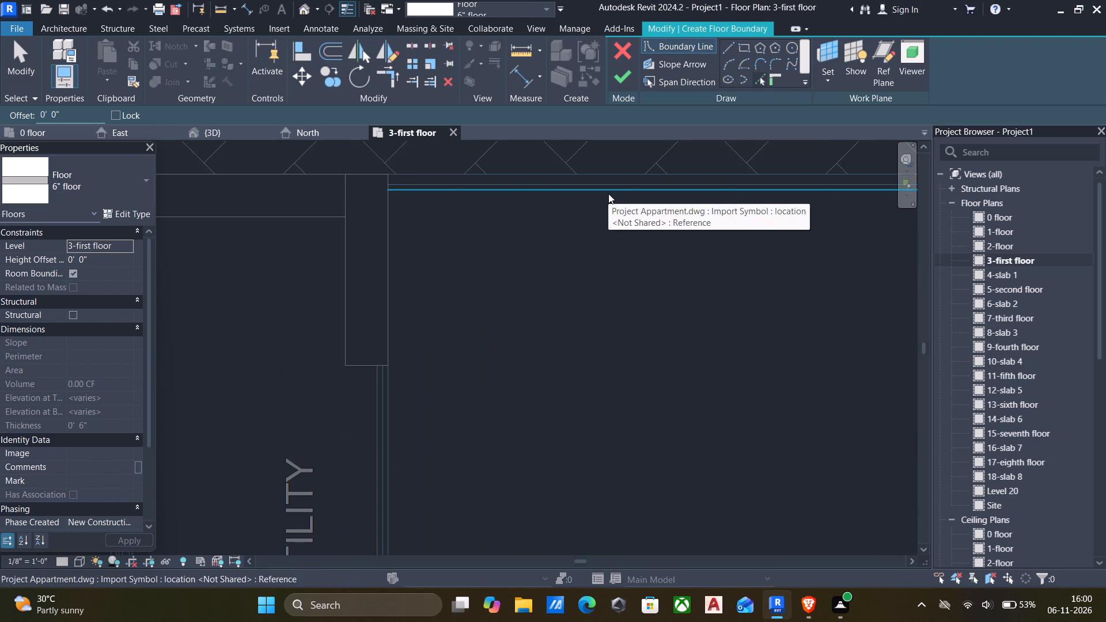
click(608, 194)
scroll(614, 218, down, 4)
scroll(887, 319, up, 2)
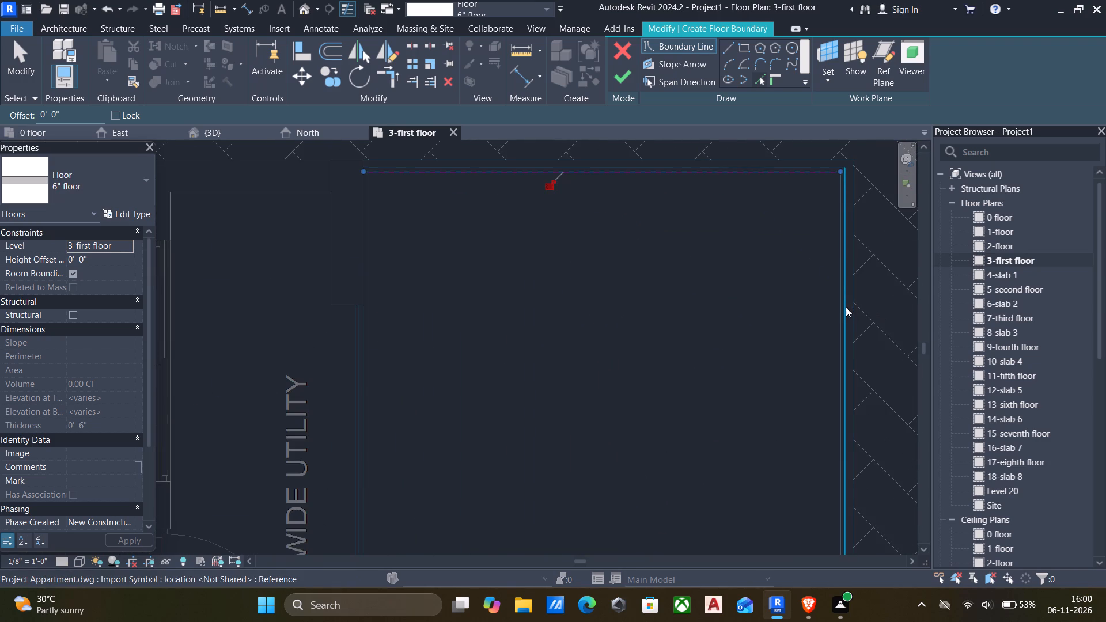
click(838, 316)
Trace the long outer edge of the middle unit's 5'0" wide balcony, beside the open strip.
scroll(829, 322, down, 5)
middle_drag(821, 340, 806, 315)
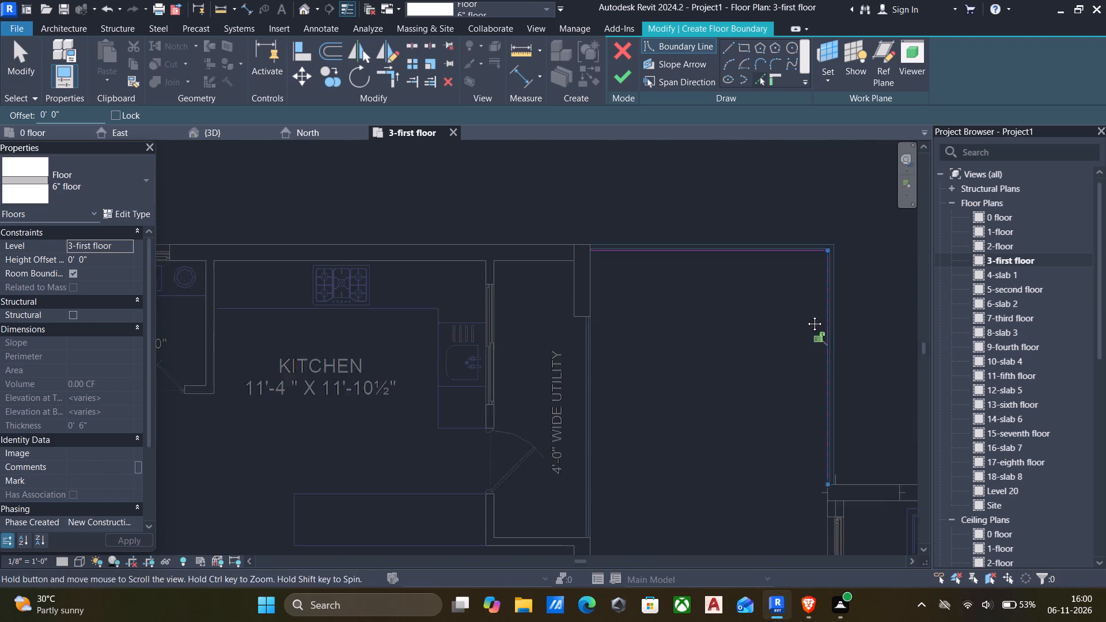
middle_drag(806, 315, 786, 304)
scroll(717, 349, down, 5)
middle_drag(728, 376, 741, 344)
middle_drag(747, 389, 703, 328)
scroll(686, 338, down, 5)
middle_drag(701, 361, 701, 361)
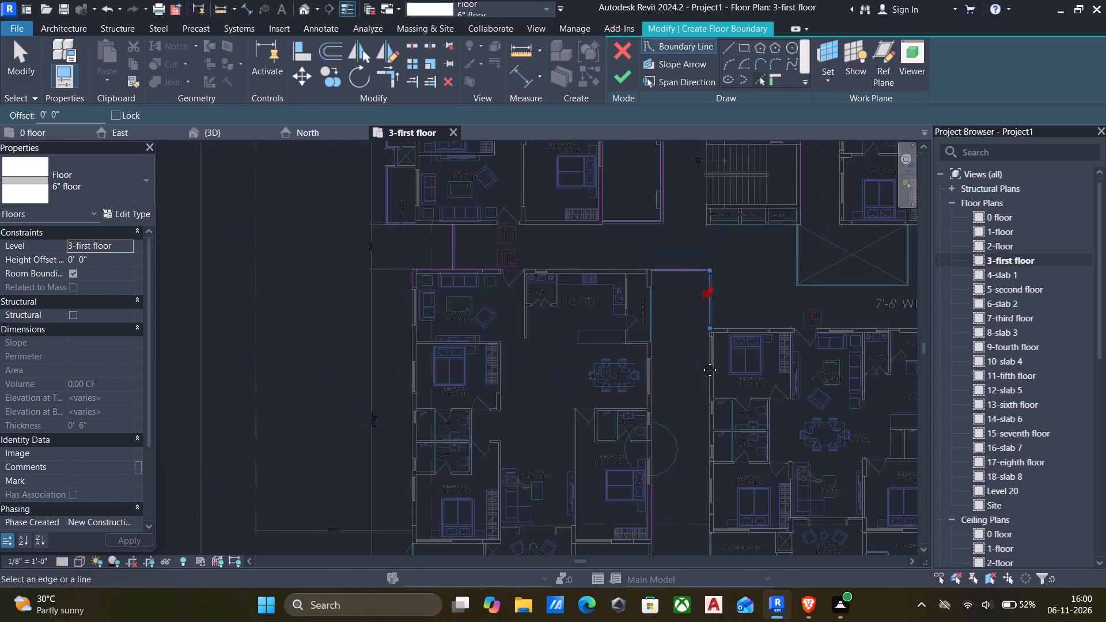
middle_drag(701, 361, 706, 315)
middle_drag(717, 384, 713, 348)
scroll(723, 488, up, 9)
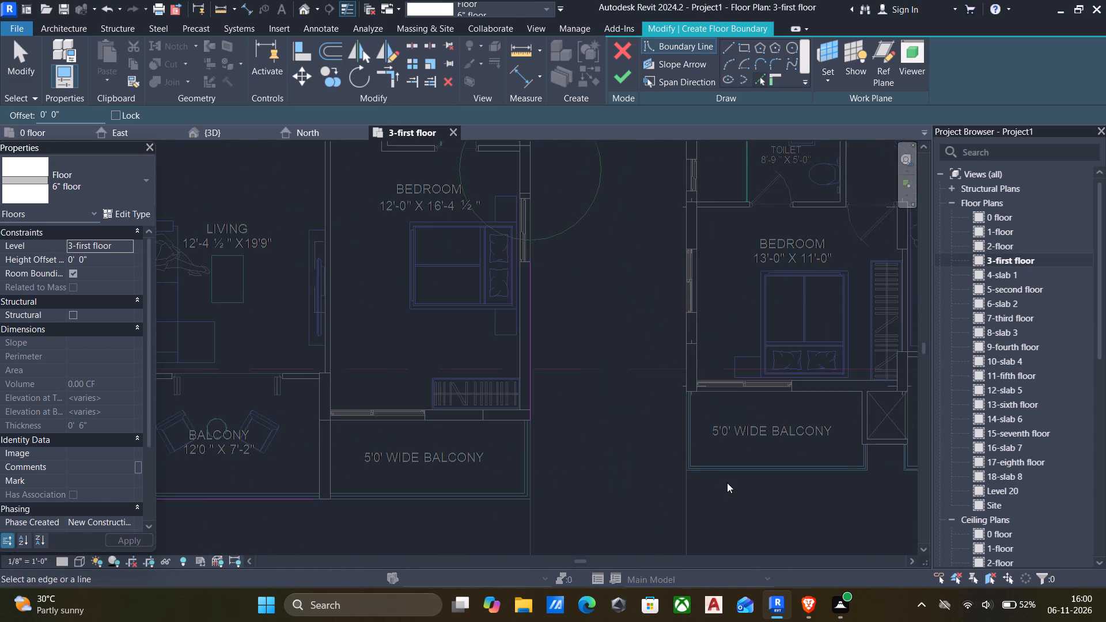
scroll(701, 473, up, 4)
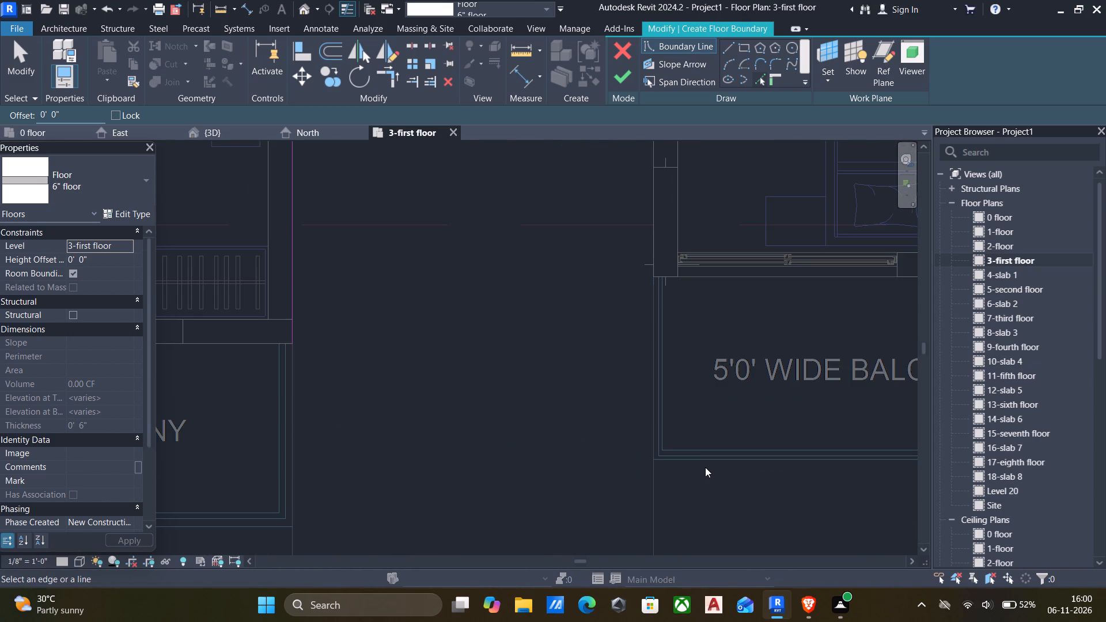
click(701, 462)
Trace the three sides of the recess below the crossed duct between the 5'0" wide balcony and the 10'-8" x 7'-2" balcony.
scroll(700, 467, down, 6)
middle_drag(698, 469, 611, 464)
scroll(807, 462, up, 4)
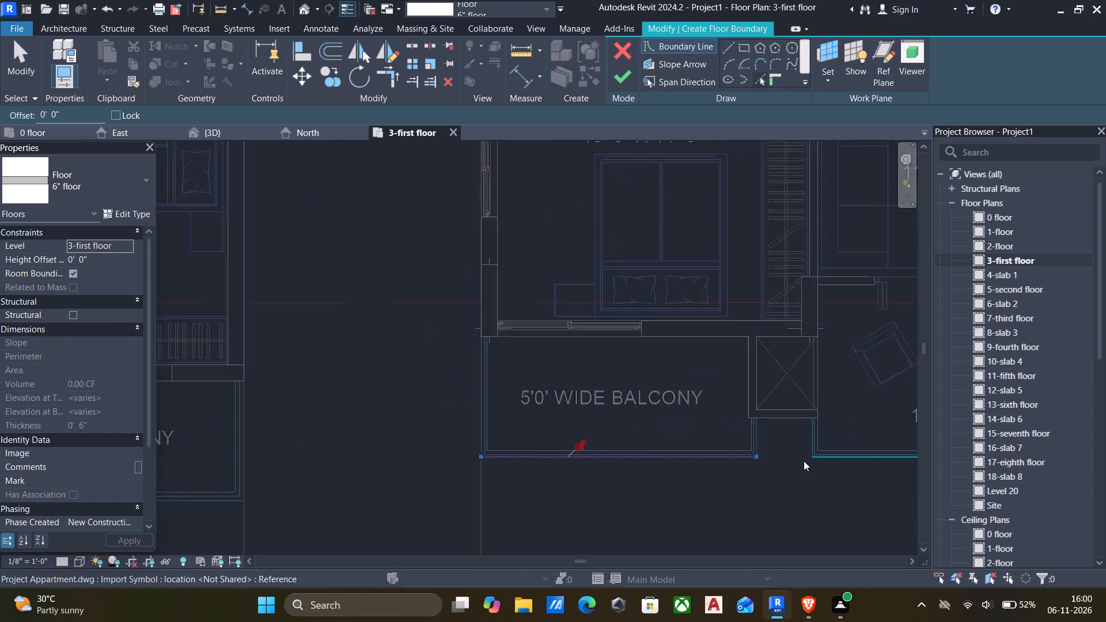
scroll(804, 461, up, 2)
scroll(753, 432, up, 3)
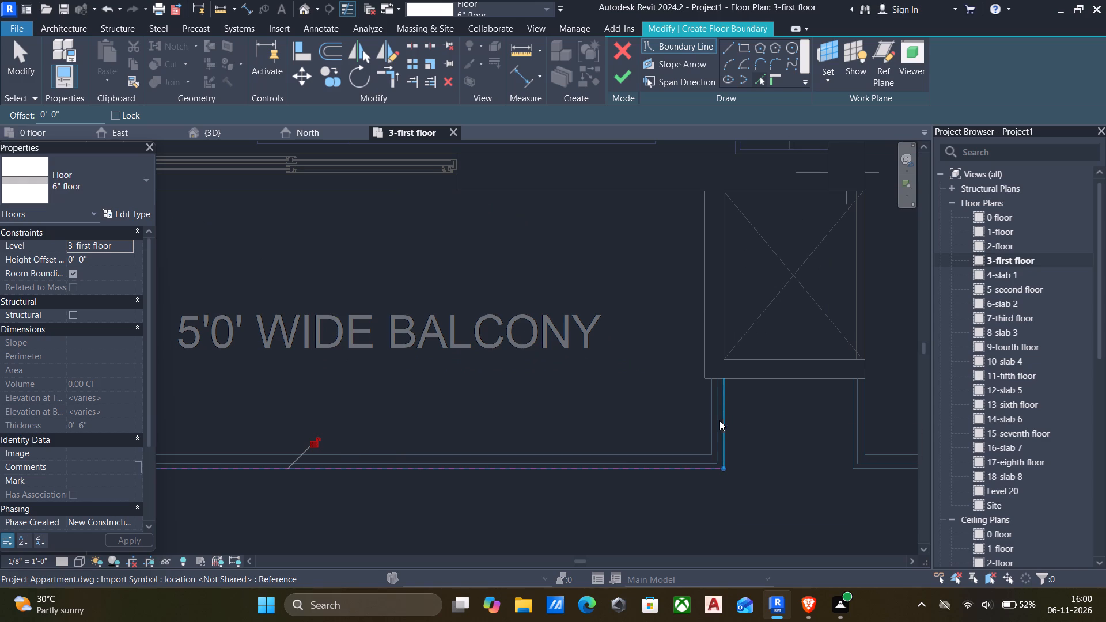
click(724, 422)
click(799, 383)
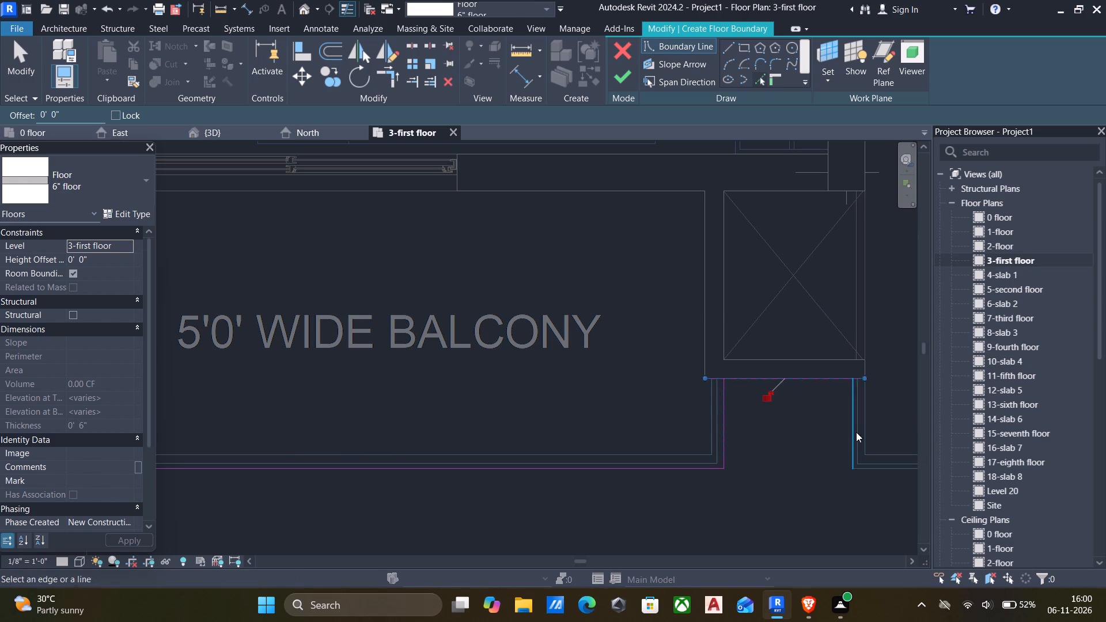
scroll(858, 430, up, 4)
click(847, 418)
Trace the long outer edge of the middle unit's 10'-8" x 7'-2" balcony.
scroll(844, 428, down, 6)
middle_drag(843, 437, 702, 427)
scroll(692, 427, up, 1)
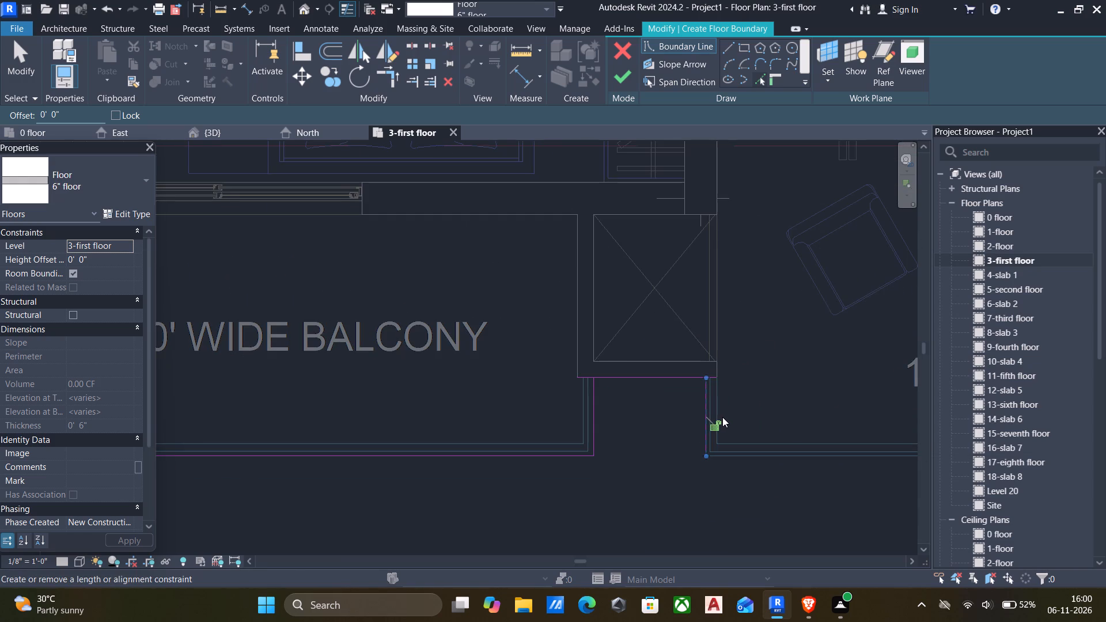
scroll(739, 424, down, 5)
middle_drag(762, 444, 658, 414)
scroll(775, 423, up, 4)
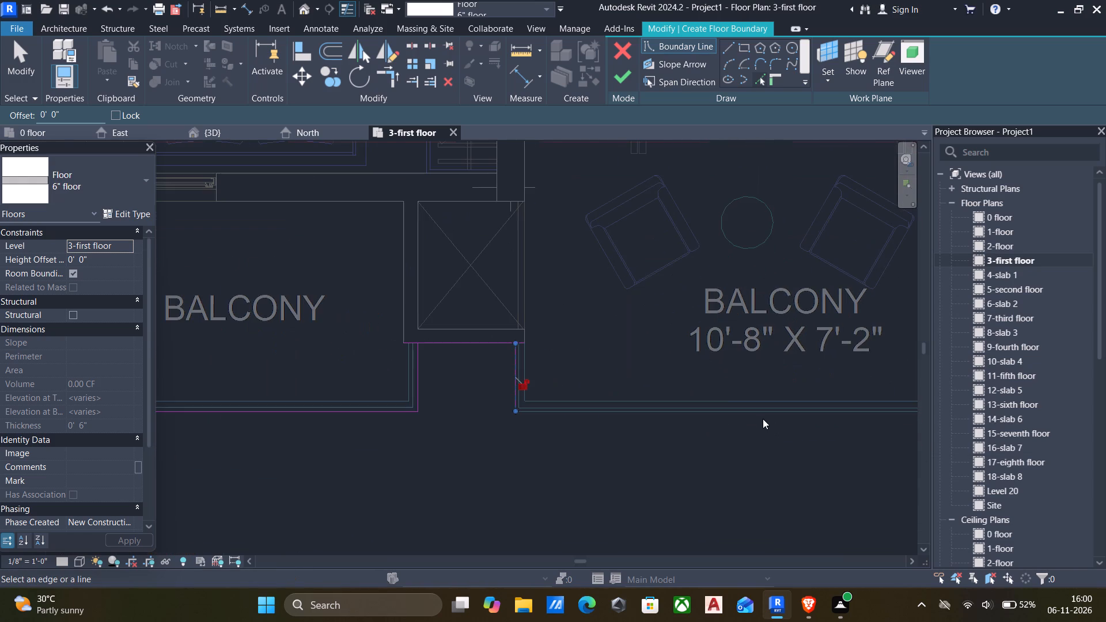
click(760, 416)
Trace the column side at the 10'-8" x 7'-2" balcony's far corner and the stepped edge of the adjoining 5'0" wide balcony.
scroll(760, 417, down, 3)
middle_drag(760, 417, 368, 401)
scroll(570, 355, up, 3)
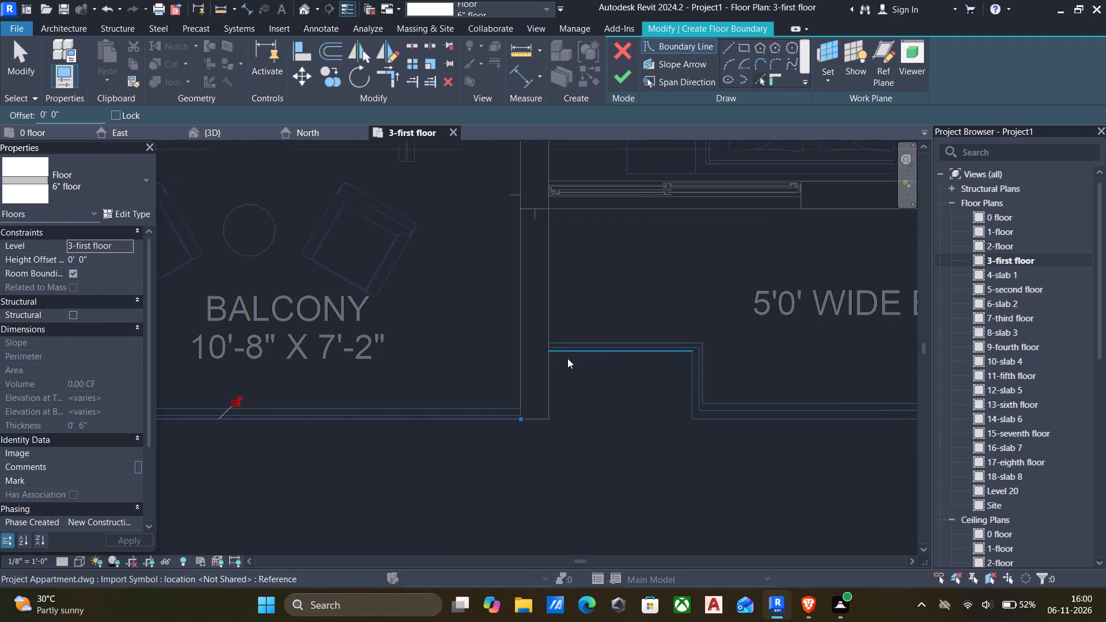
click(554, 377)
scroll(642, 359, up, 4)
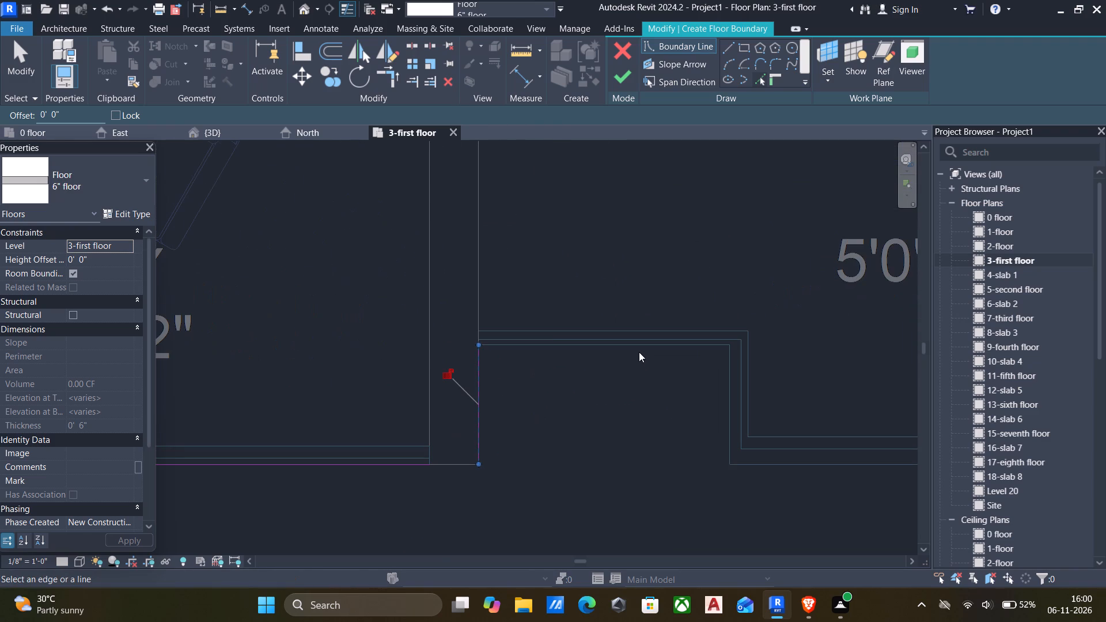
click(637, 348)
click(732, 384)
Trace the long outer edge and the end edge of the 5'0" wide balcony below the 15'-9" x 11'-5" bedroom.
scroll(727, 401, down, 5)
middle_drag(723, 414, 504, 403)
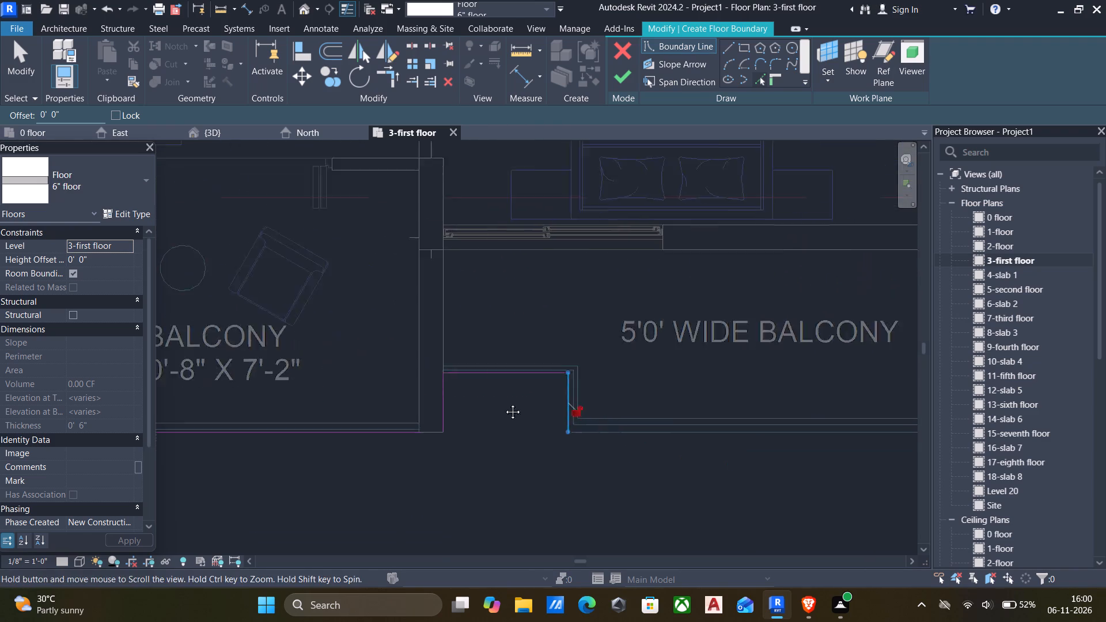
middle_drag(504, 403, 432, 395)
click(643, 420)
scroll(638, 422, down, 2)
middle_drag(637, 423, 514, 416)
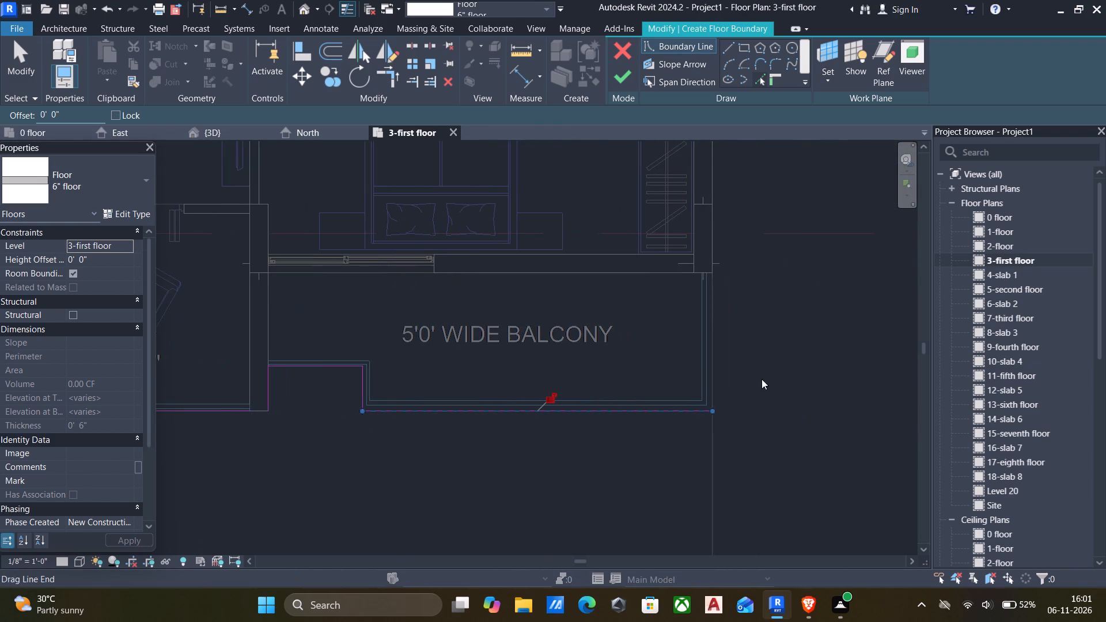
scroll(742, 344, up, 5)
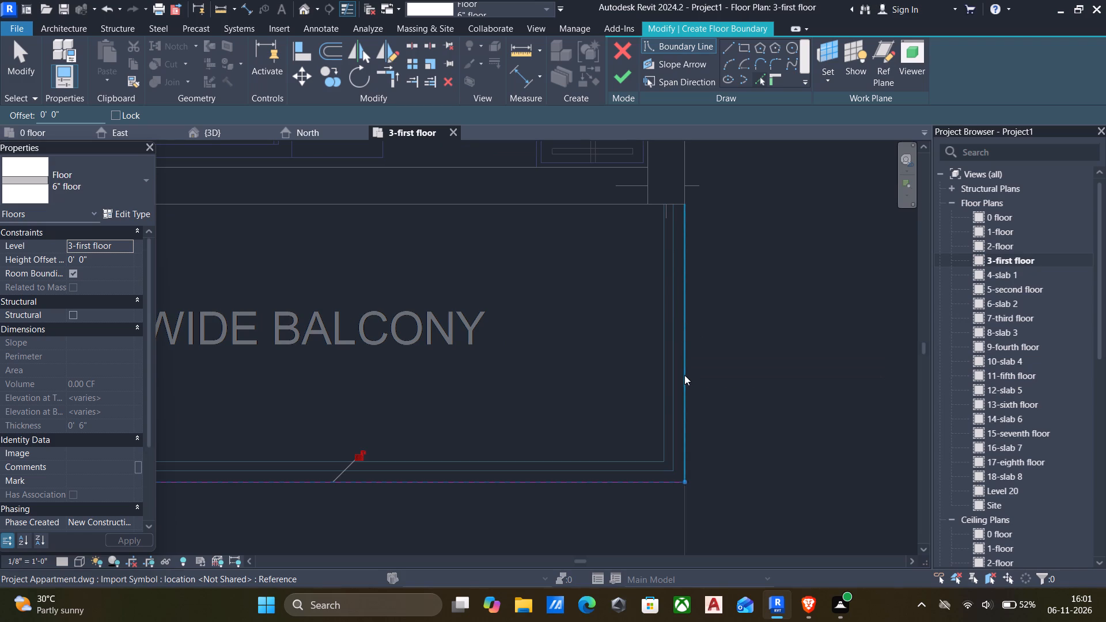
click(685, 374)
Trace the outer side wall line of the 15'-9" x 11'-5" bedroom, facing the open strip.
scroll(704, 378, down, 6)
scroll(766, 381, down, 3)
middle_drag(767, 381, 771, 460)
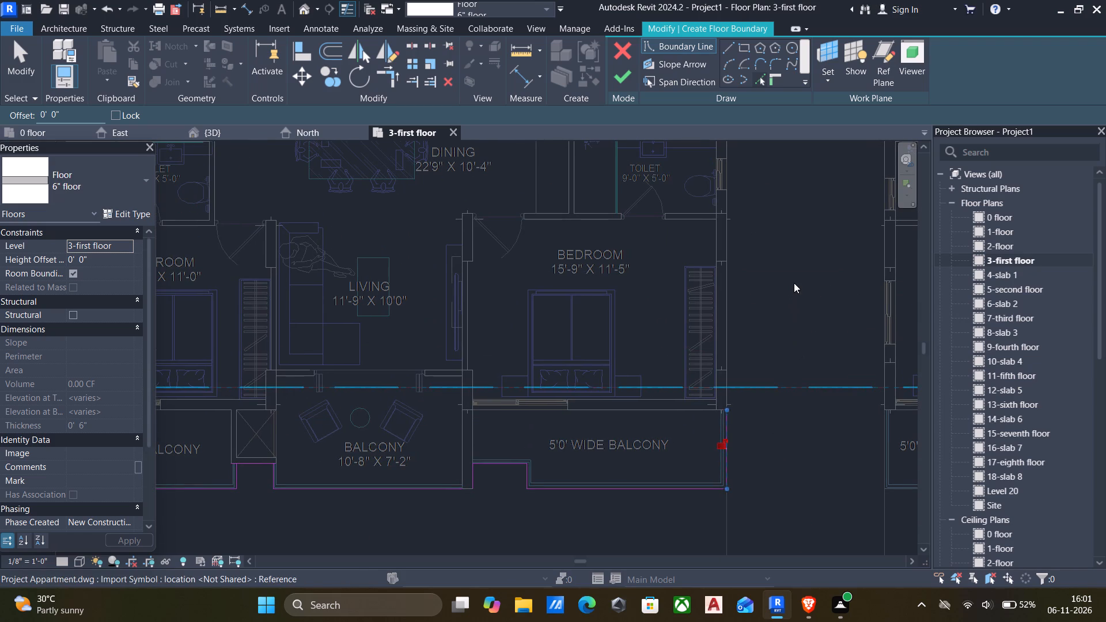
scroll(730, 325, up, 4)
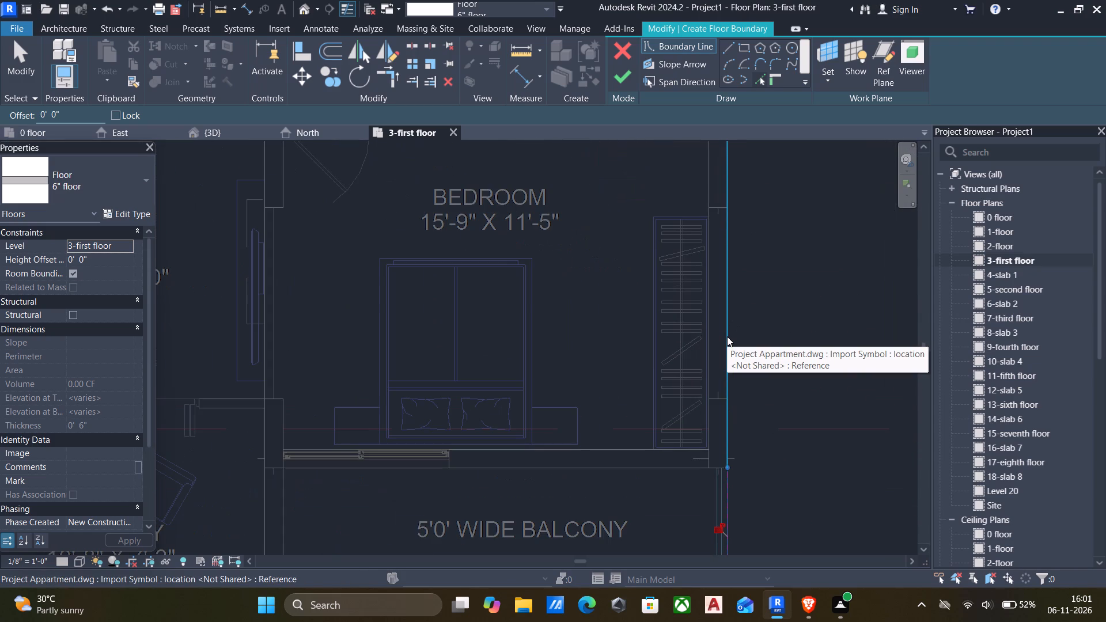
click(727, 336)
Trace the corridor edge across the open strip beside the 5'-0" wide utility and the next unit's window line near the corridor.
scroll(722, 337, down, 12)
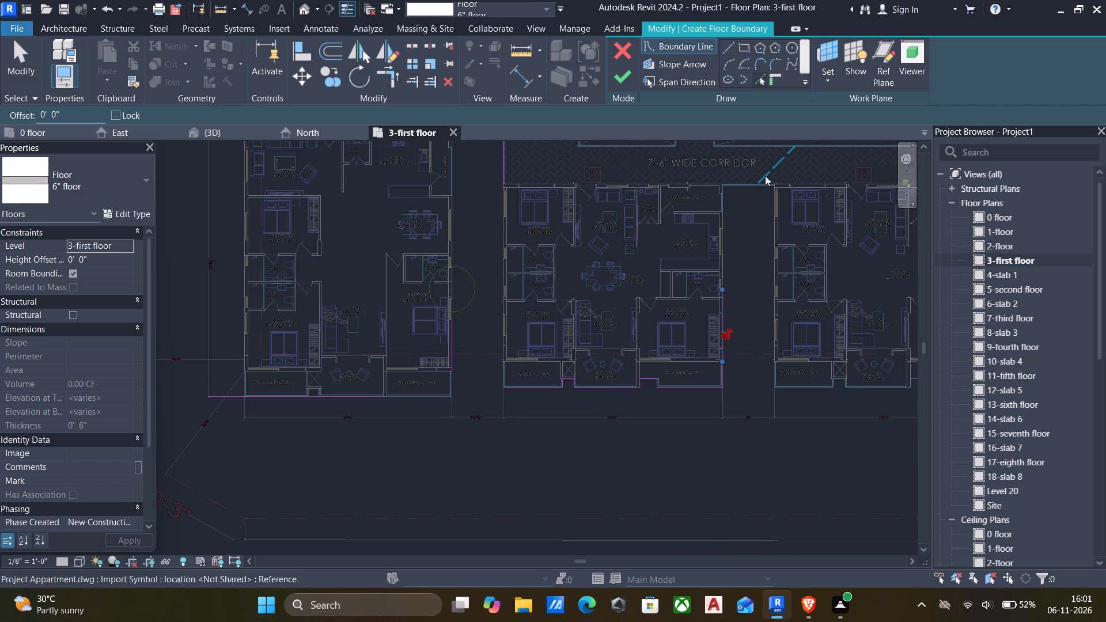
scroll(764, 180, up, 12)
click(722, 175)
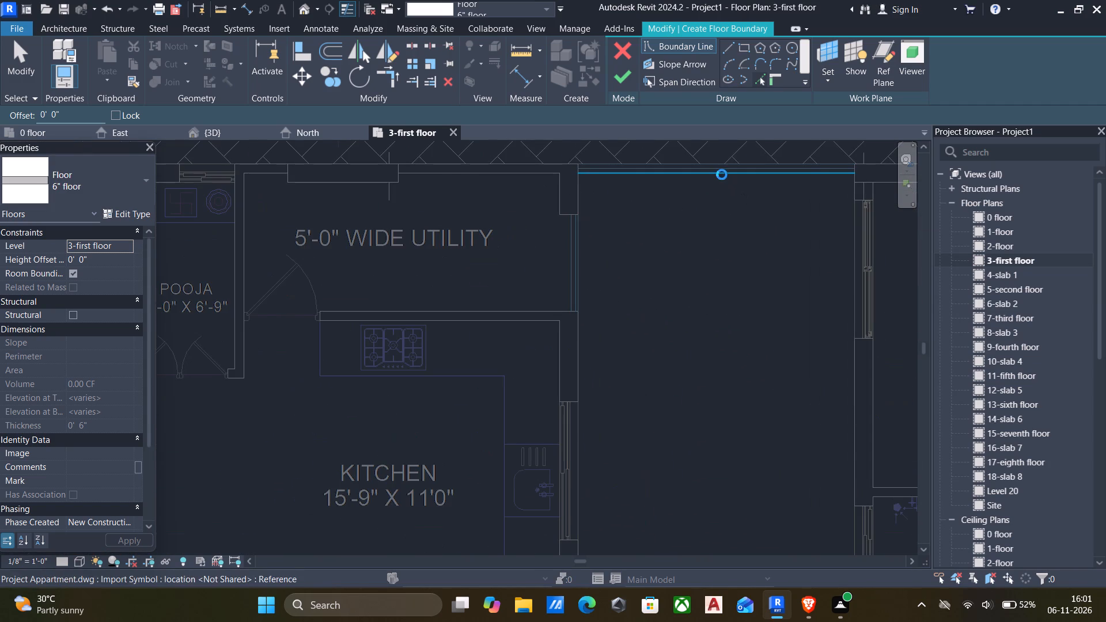
click(850, 262)
Trace the outer wall line between the next unit's two toilet windows, facing the open strip.
scroll(824, 263, down, 2)
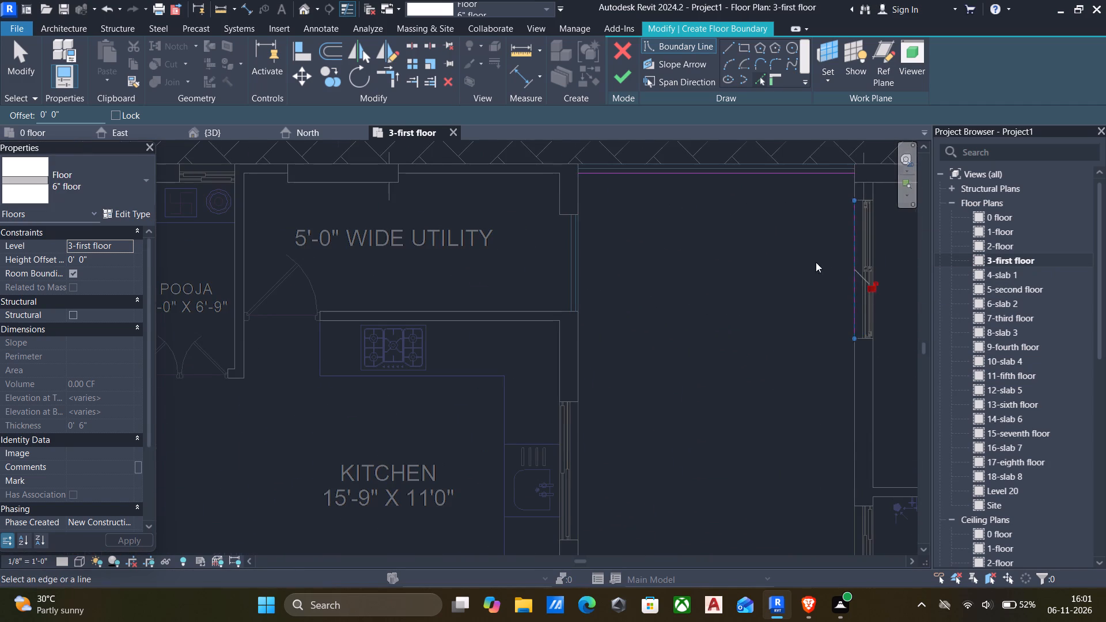
scroll(816, 262, down, 4)
middle_drag(803, 264, 699, 222)
scroll(698, 295, down, 4)
middle_drag(695, 302, 665, 242)
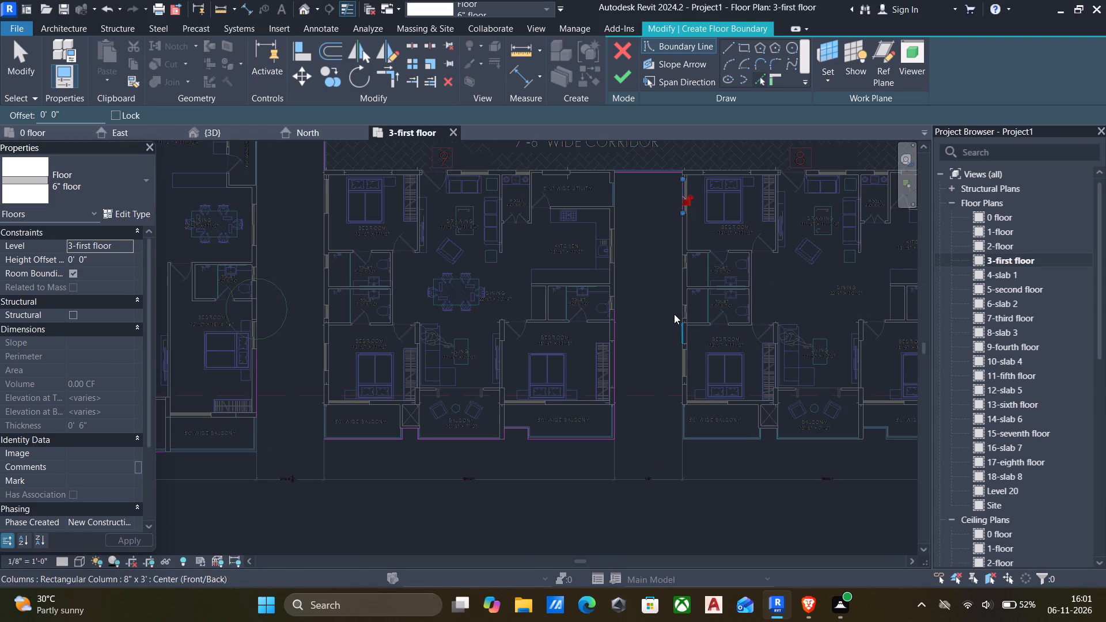
scroll(671, 327, up, 4)
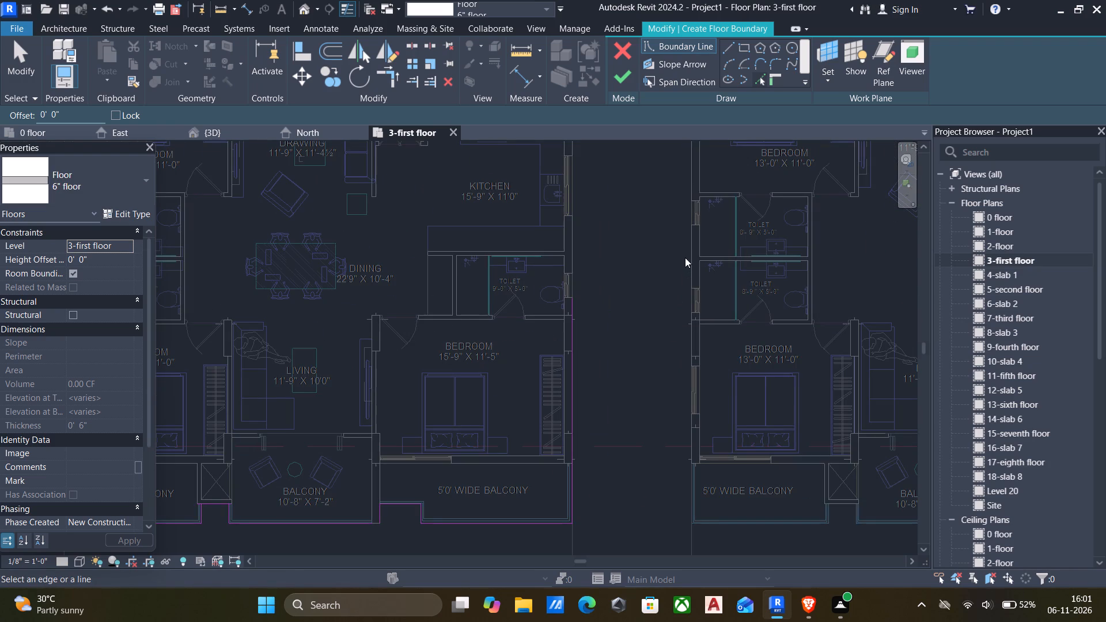
click(688, 255)
Trace the long outer edge of the next unit's 5'0" wide balcony, beside the open strip.
scroll(709, 393, down, 5)
middle_drag(710, 396, 706, 396)
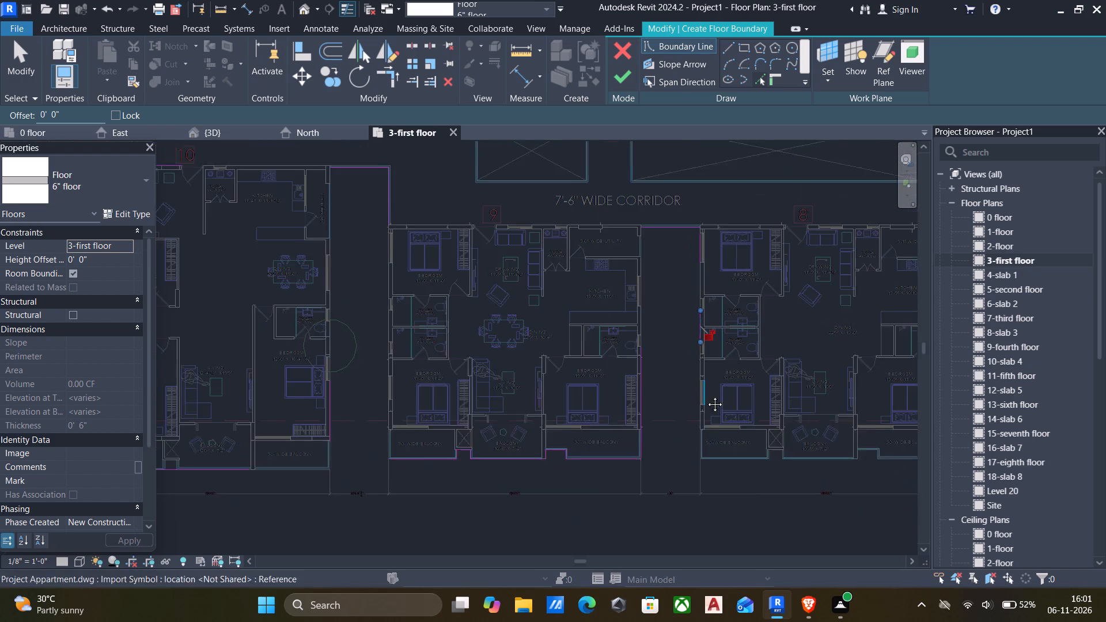
middle_drag(706, 396, 654, 348)
scroll(666, 430, up, 6)
scroll(623, 368, up, 9)
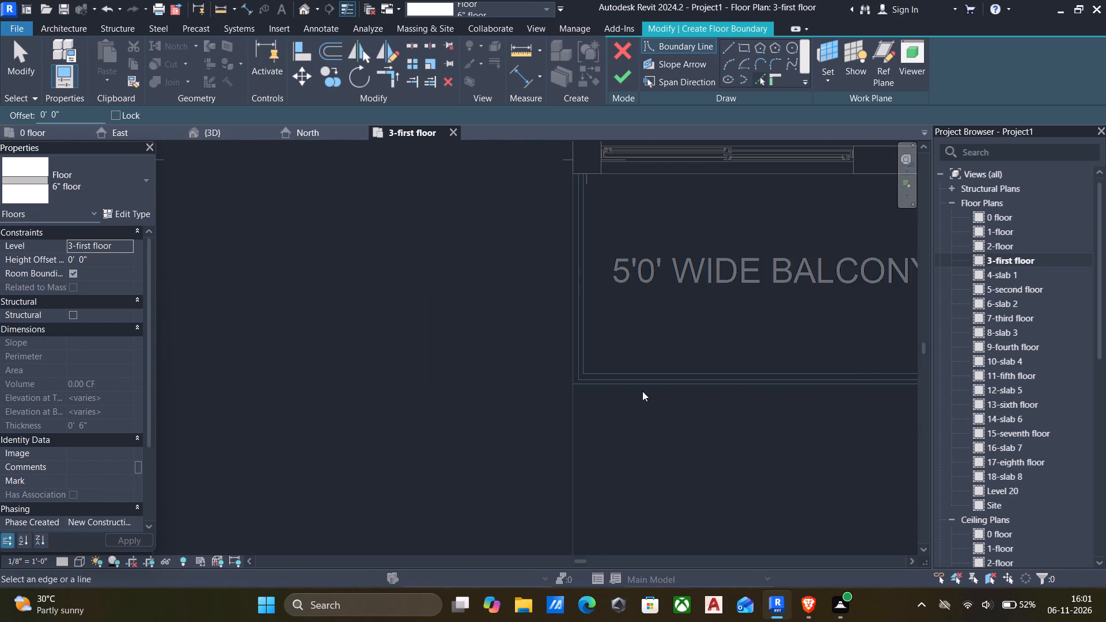
click(634, 385)
Trace the three sides of the recess below the crossed duct between the next unit's 5'0" wide and 10'-8" x 7'-2" balconies.
scroll(637, 392, down, 6)
middle_drag(635, 395, 437, 382)
scroll(680, 363, up, 5)
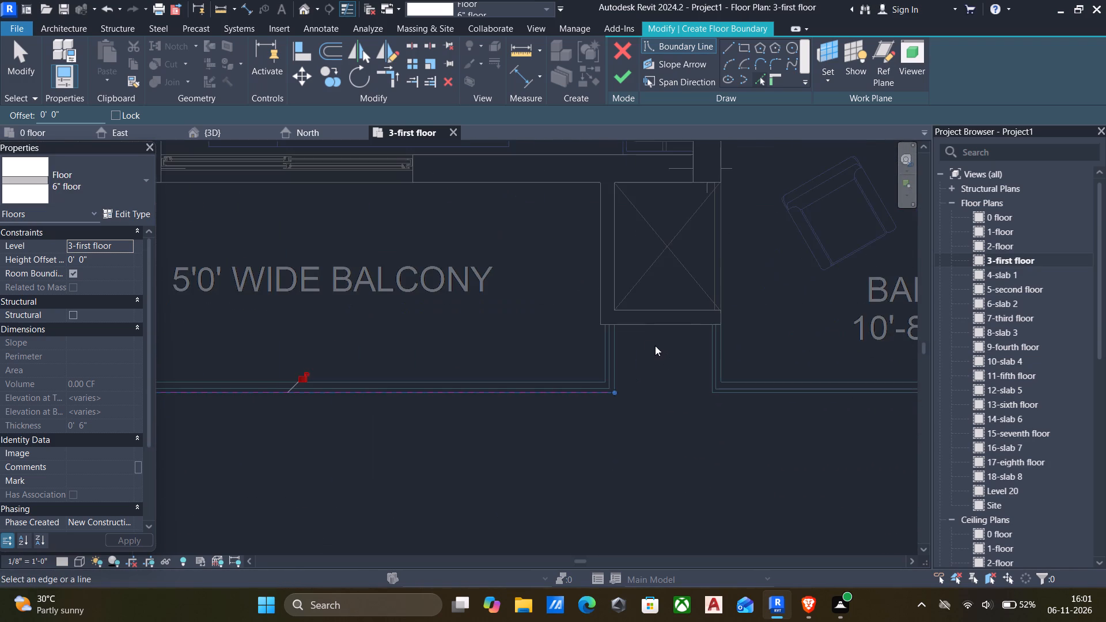
scroll(624, 350, up, 4)
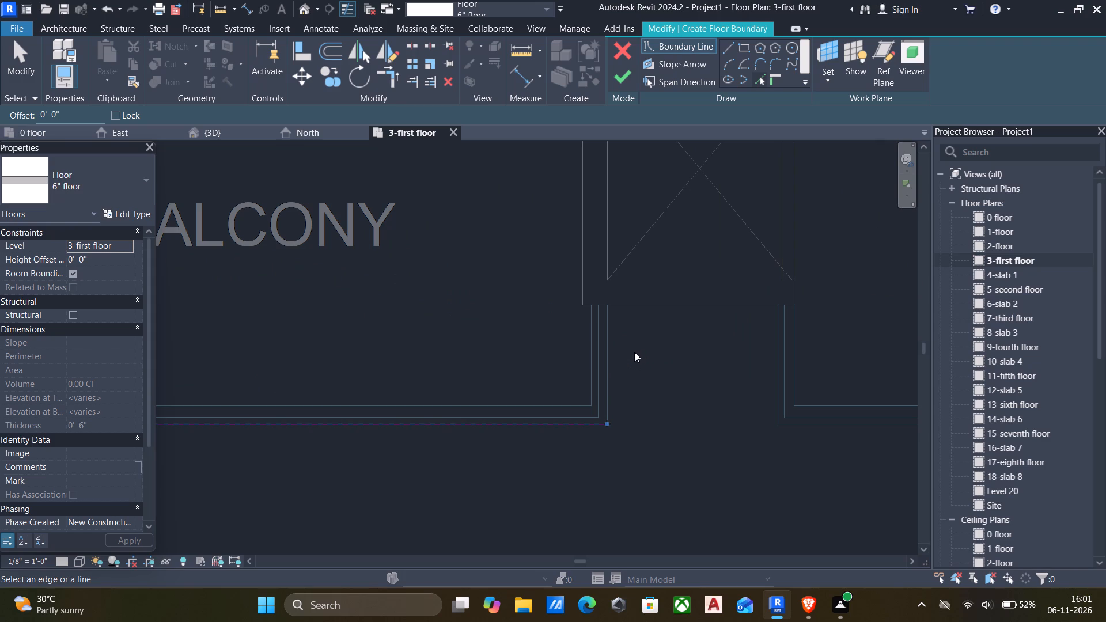
scroll(628, 355, up, 3)
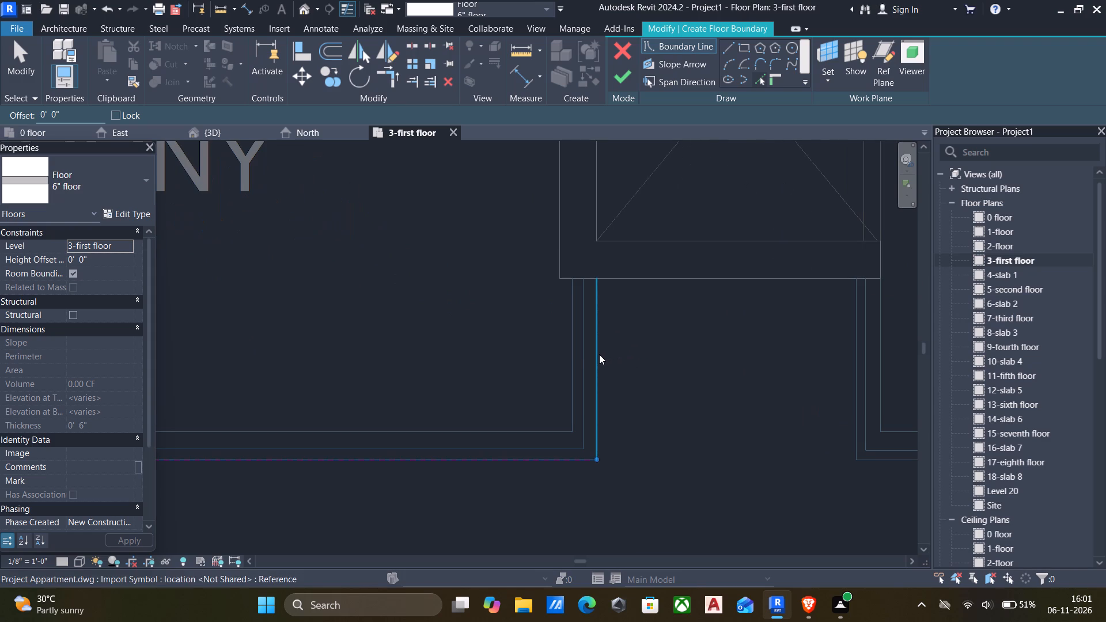
click(599, 354)
click(649, 279)
scroll(653, 323, down, 5)
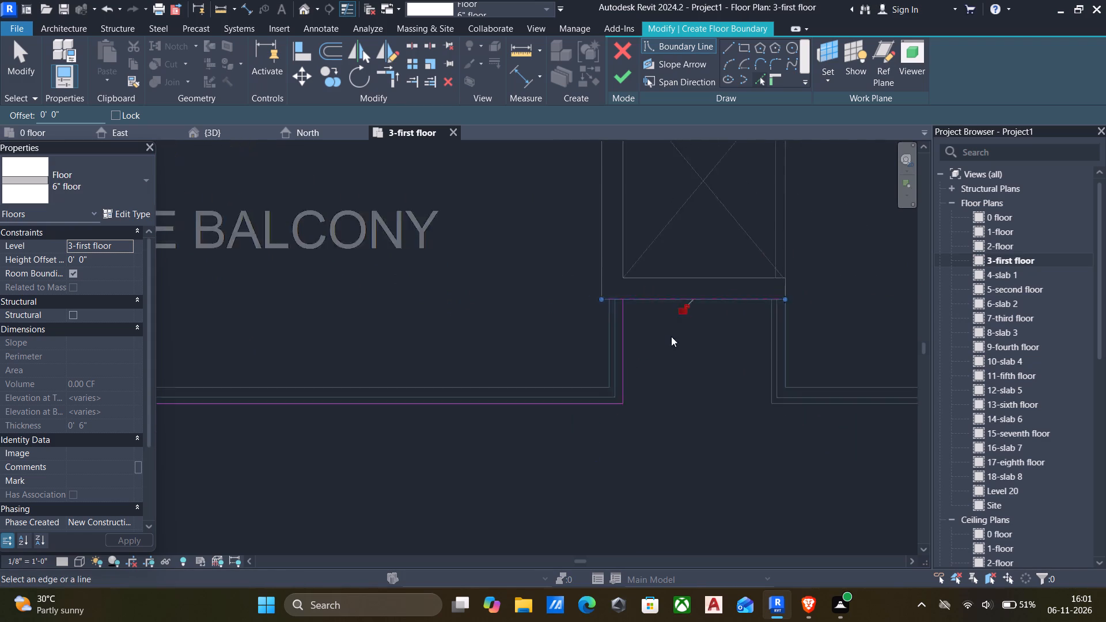
middle_drag(671, 336, 548, 330)
scroll(710, 332, up, 2)
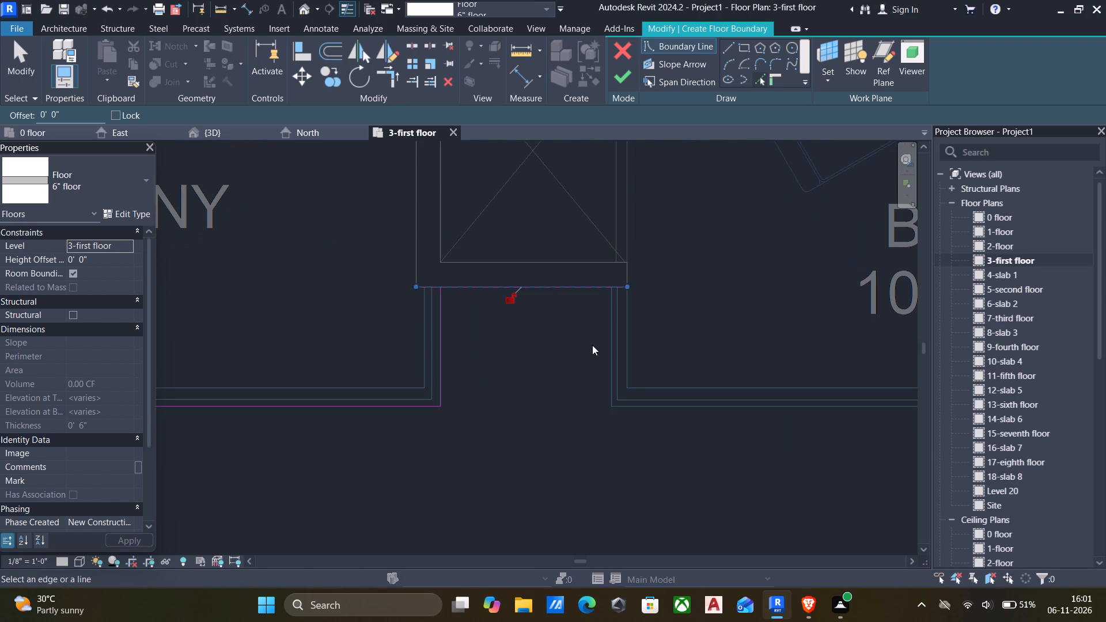
scroll(598, 338, up, 2)
click(615, 335)
Trace the outer front edge of the unit's 10'-8" x 7'-2" balcony, starting from the recess below the crossed duct.
scroll(592, 345, down, 5)
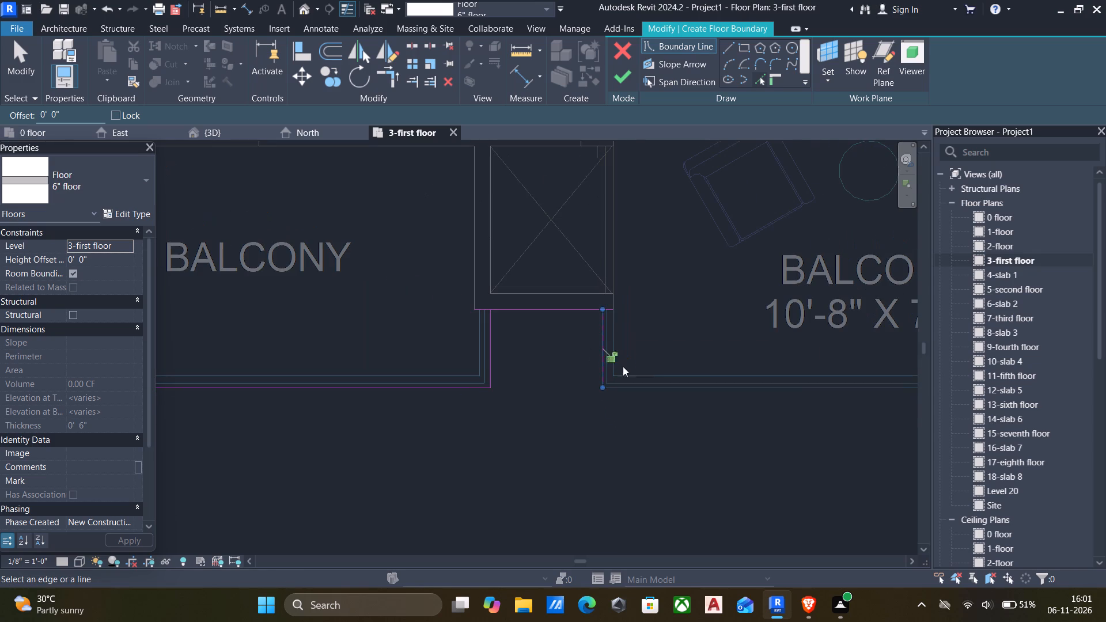
scroll(745, 370, down, 5)
middle_drag(738, 373, 502, 351)
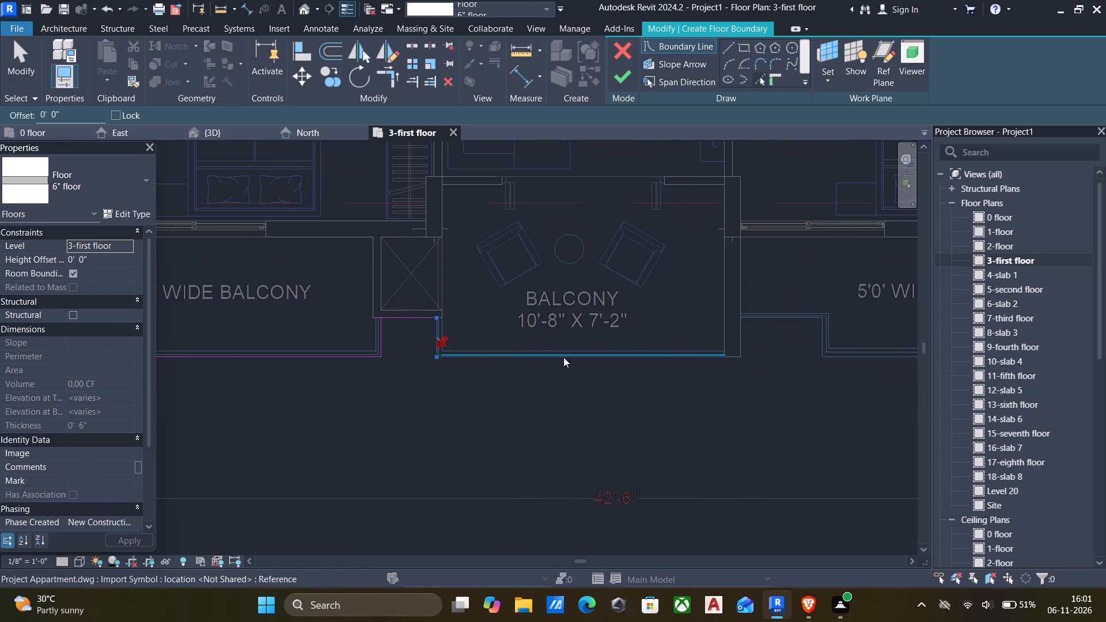
scroll(586, 351, up, 9)
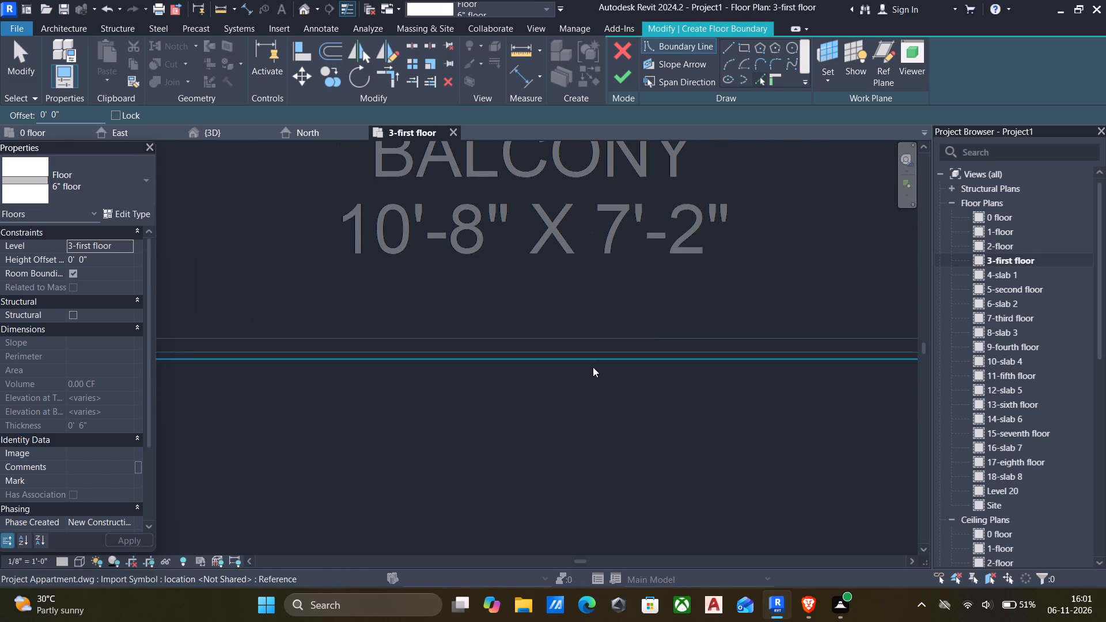
click(578, 363)
Trace the three sides of the notch between the 10'-8" x 7'-2" balcony and the same unit's far 5'0" wide balcony.
scroll(578, 363, down, 6)
middle_drag(577, 364, 495, 367)
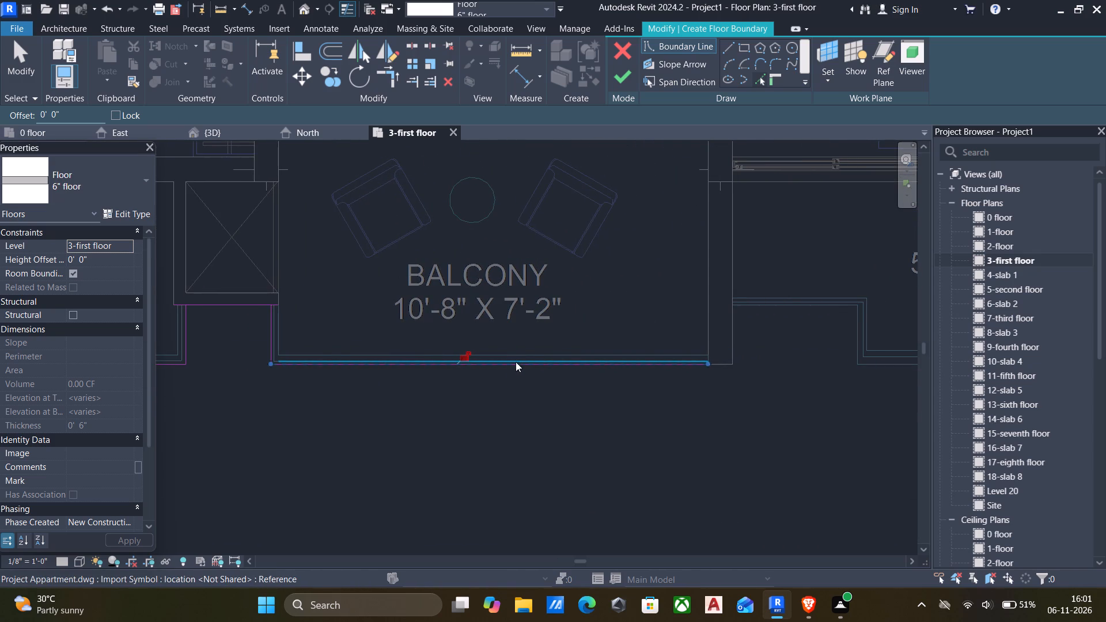
scroll(719, 381, down, 4)
middle_click(699, 391)
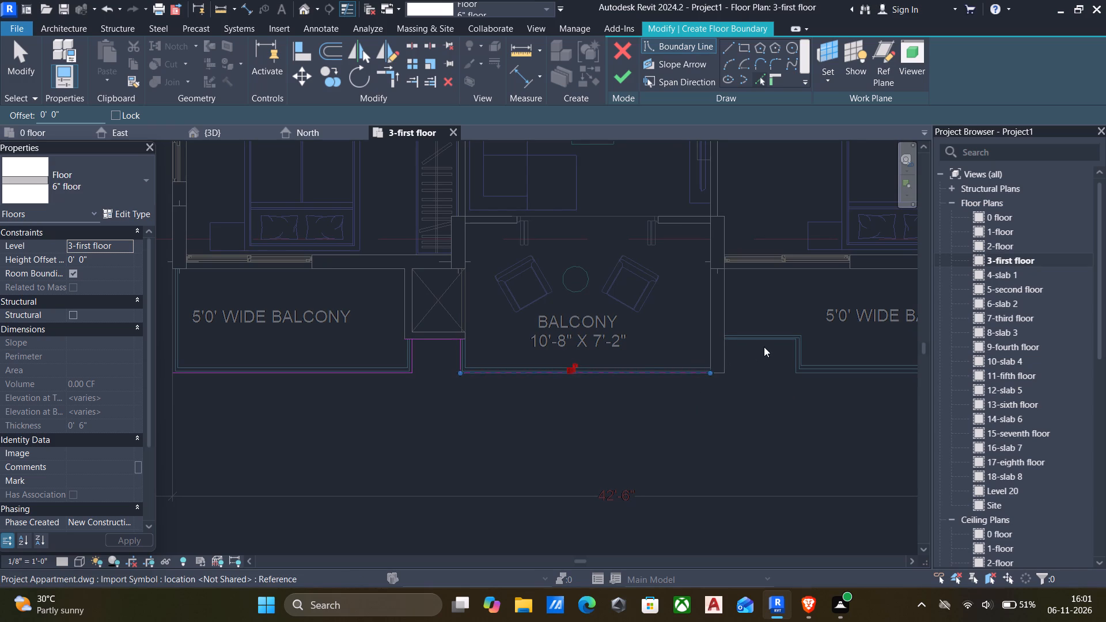
scroll(744, 343, up, 6)
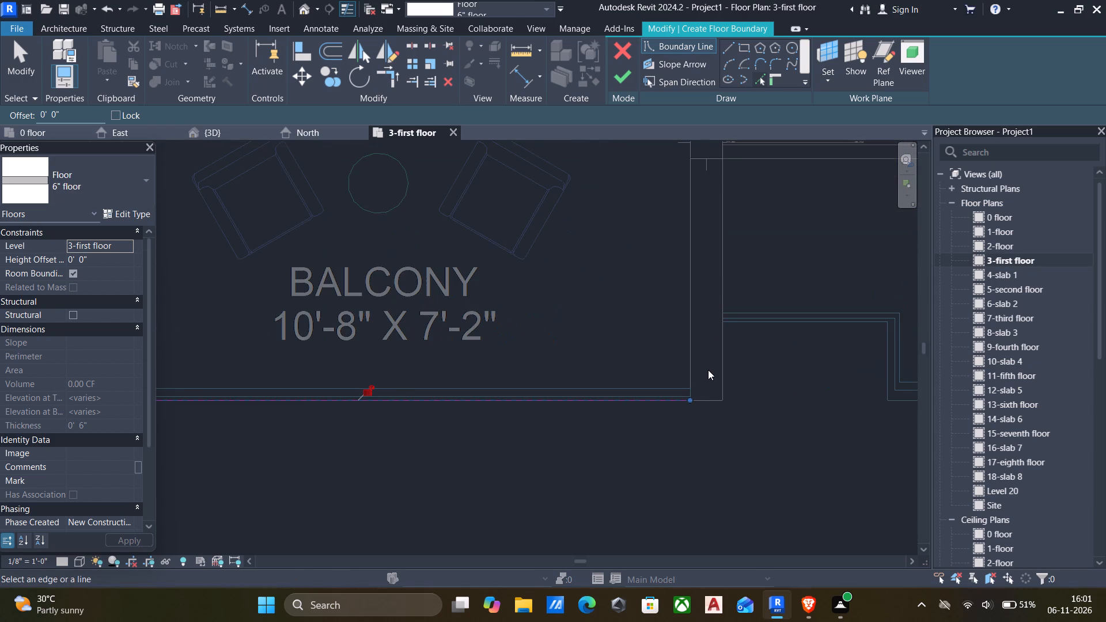
scroll(708, 370, down, 1)
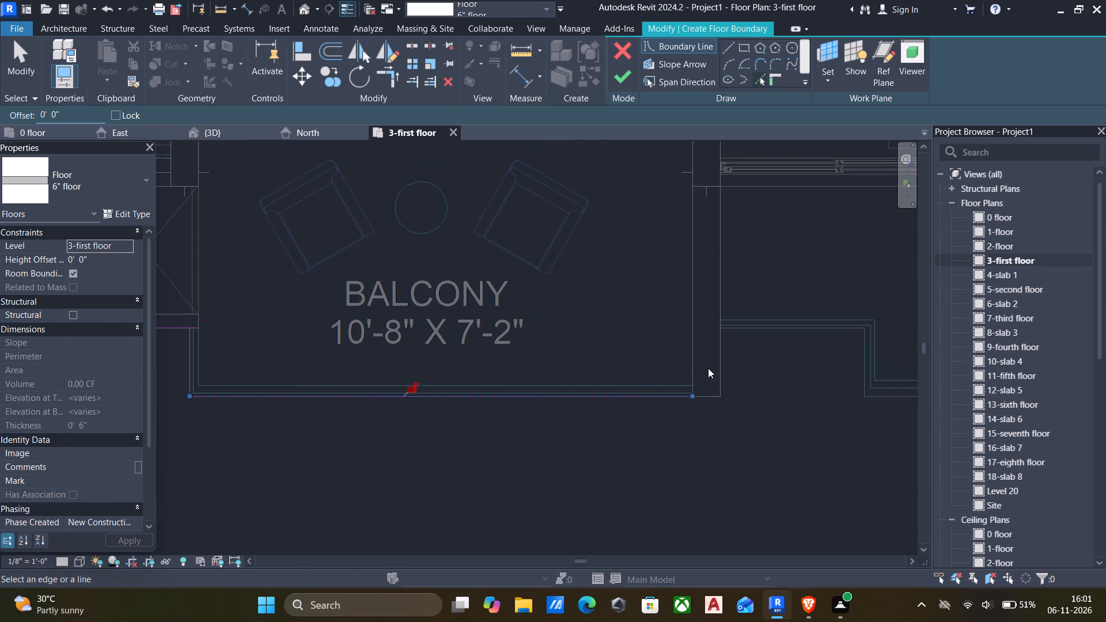
click(722, 366)
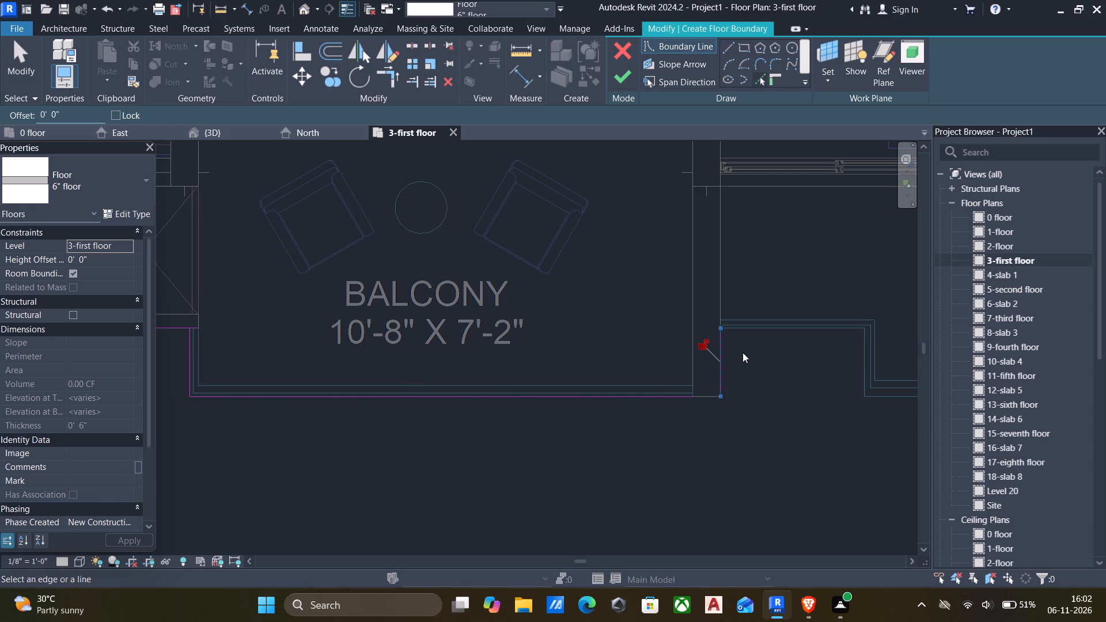
scroll(759, 333, up, 4)
click(759, 331)
scroll(751, 344, down, 5)
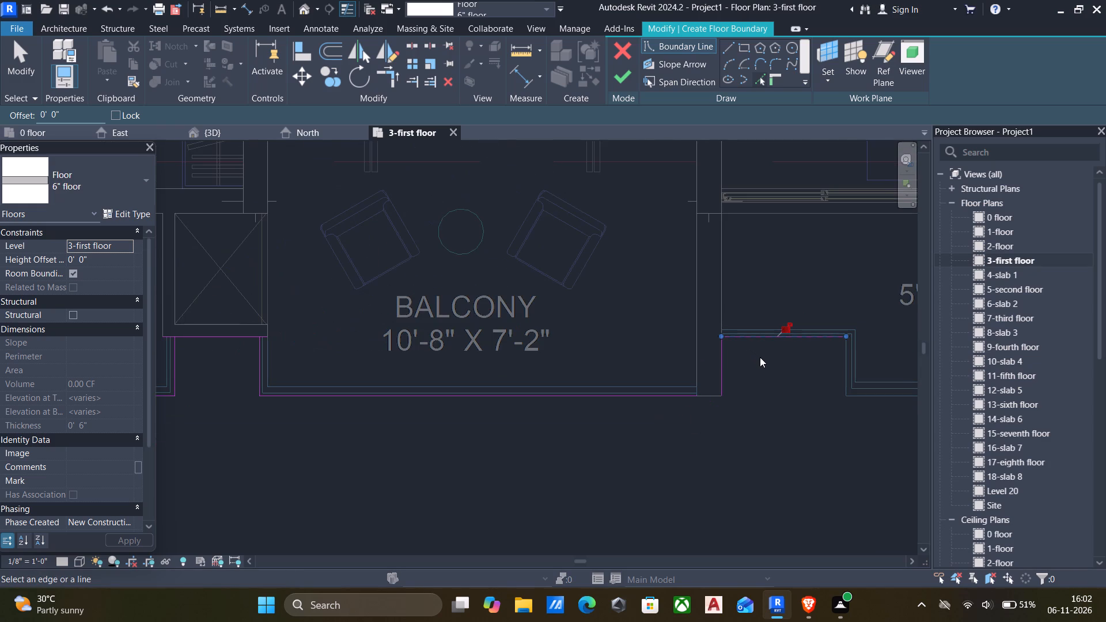
scroll(763, 358, down, 9)
middle_drag(766, 364, 721, 367)
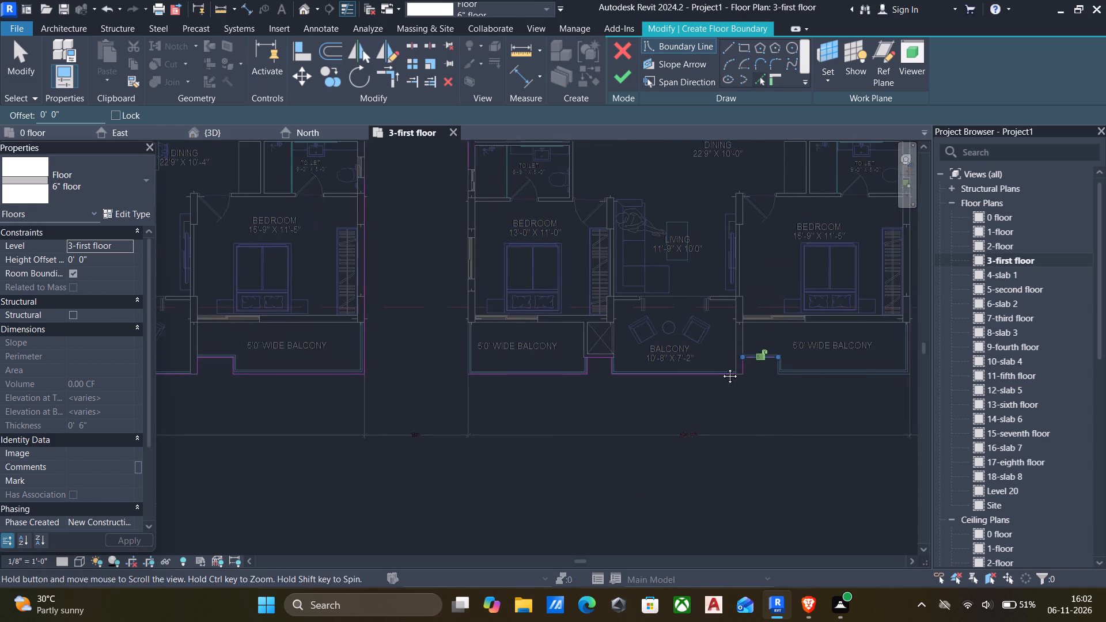
middle_drag(721, 367, 643, 359)
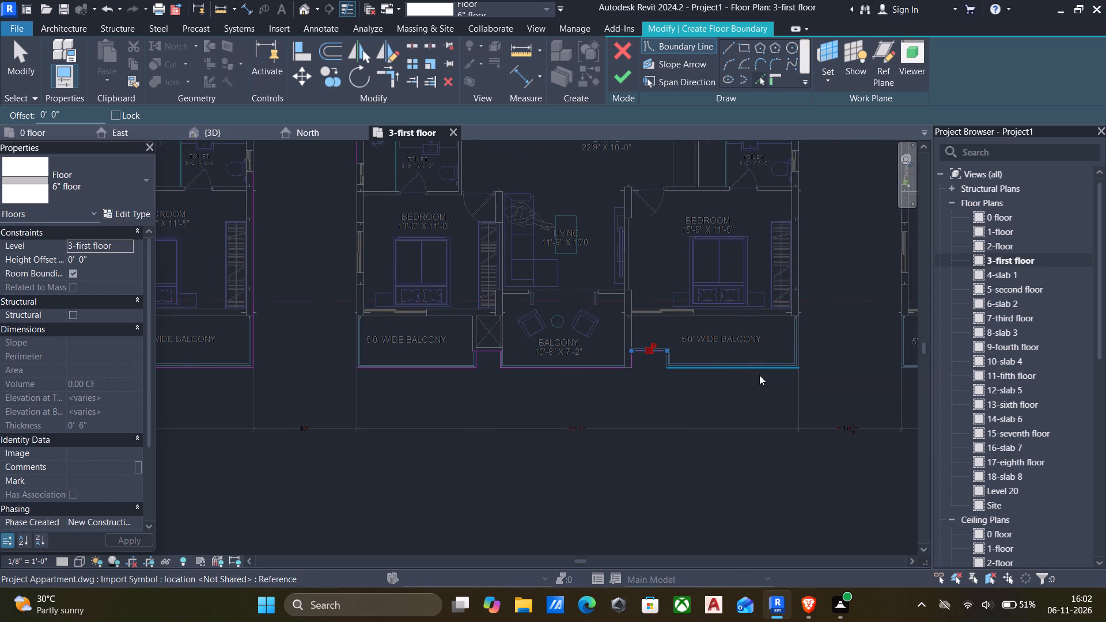
scroll(690, 364, up, 6)
scroll(641, 351, up, 5)
click(652, 340)
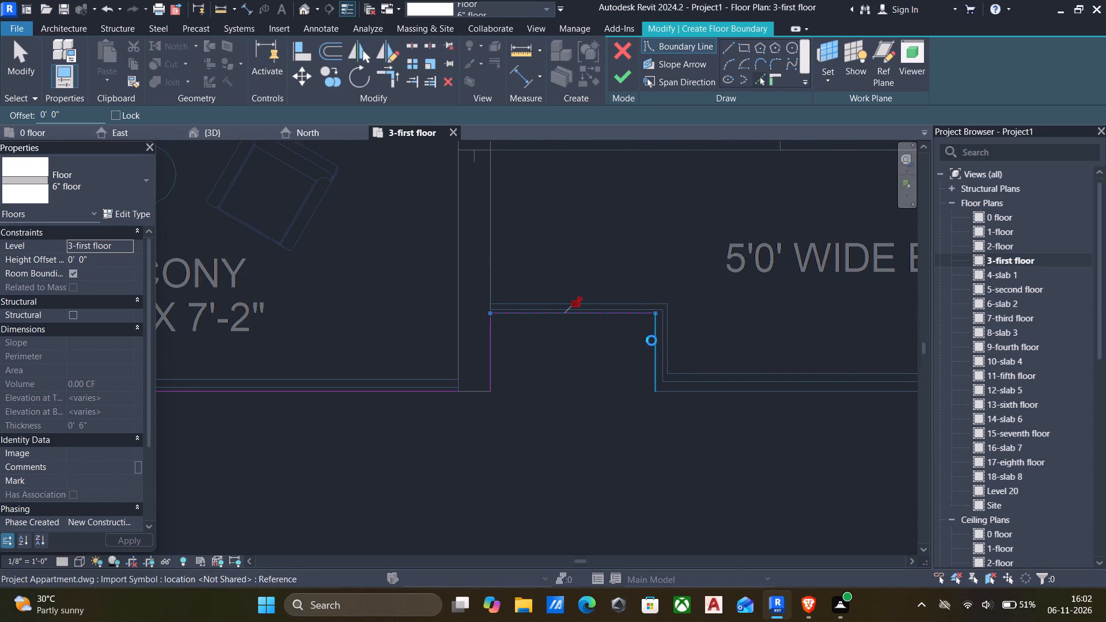
Trace the long outer edge and the open-strip end of the 5'0" wide balcony beyond the notch.
click(740, 390)
scroll(735, 396, down, 5)
middle_drag(730, 399, 392, 395)
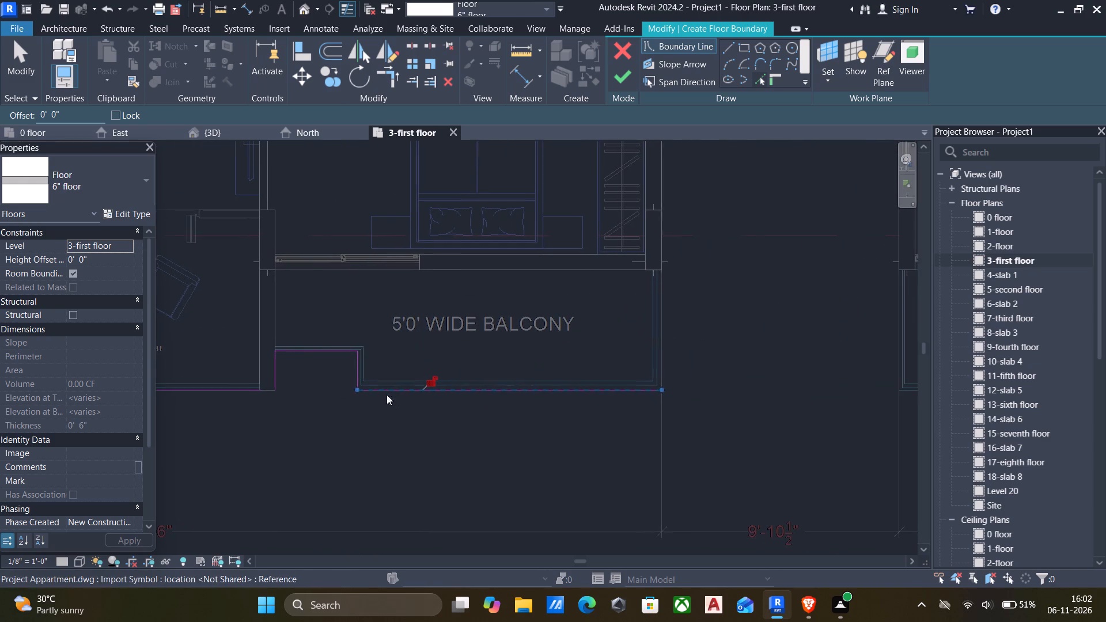
scroll(669, 332, up, 5)
click(654, 338)
Trace the outer wall line of the 15'-9" x 11'-5" bedroom above that balcony, facing the open strip.
scroll(675, 355, down, 5)
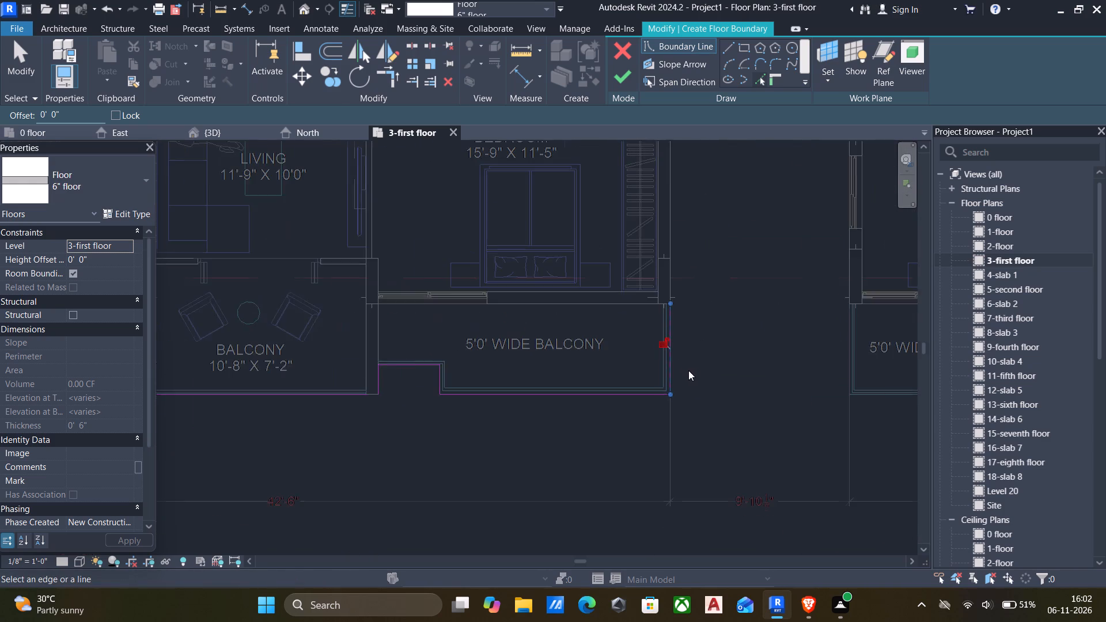
scroll(688, 370, down, 17)
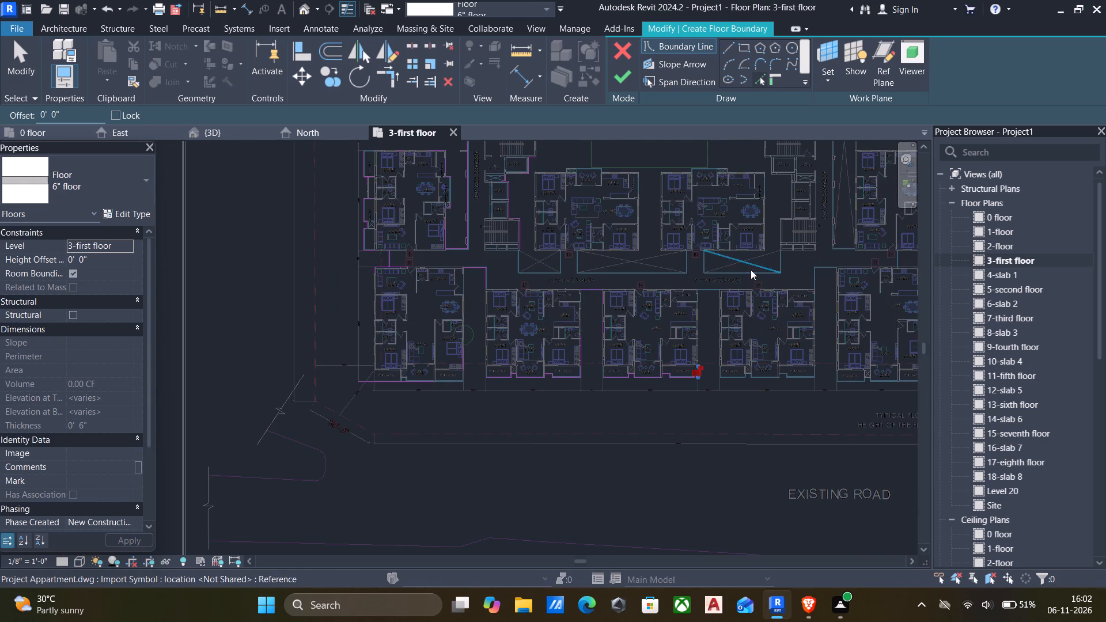
scroll(692, 300, up, 4)
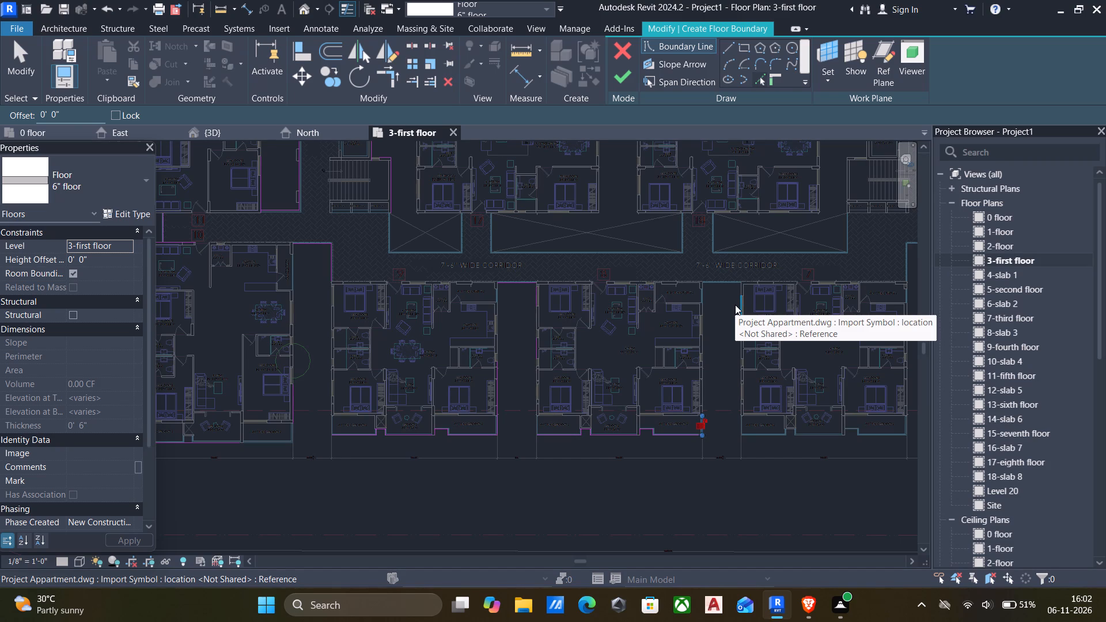
scroll(721, 366, up, 5)
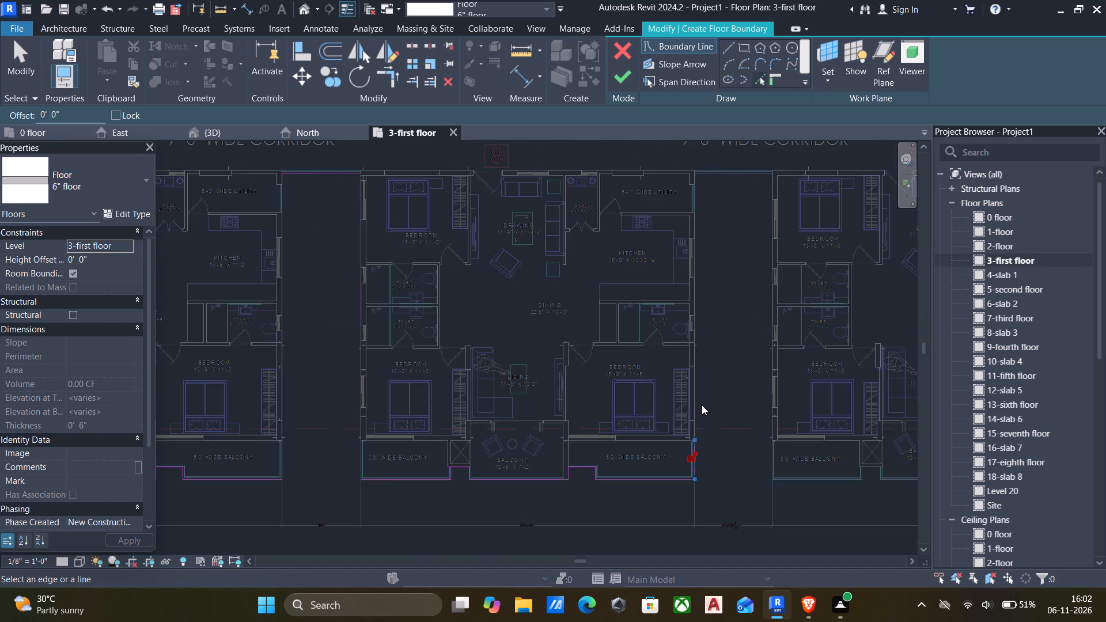
scroll(702, 403, up, 5)
click(688, 392)
Trace the corridor edge across the open strip beside the 5'-1" wide utility and the next unit's short wall line near the corridor.
scroll(717, 379, down, 6)
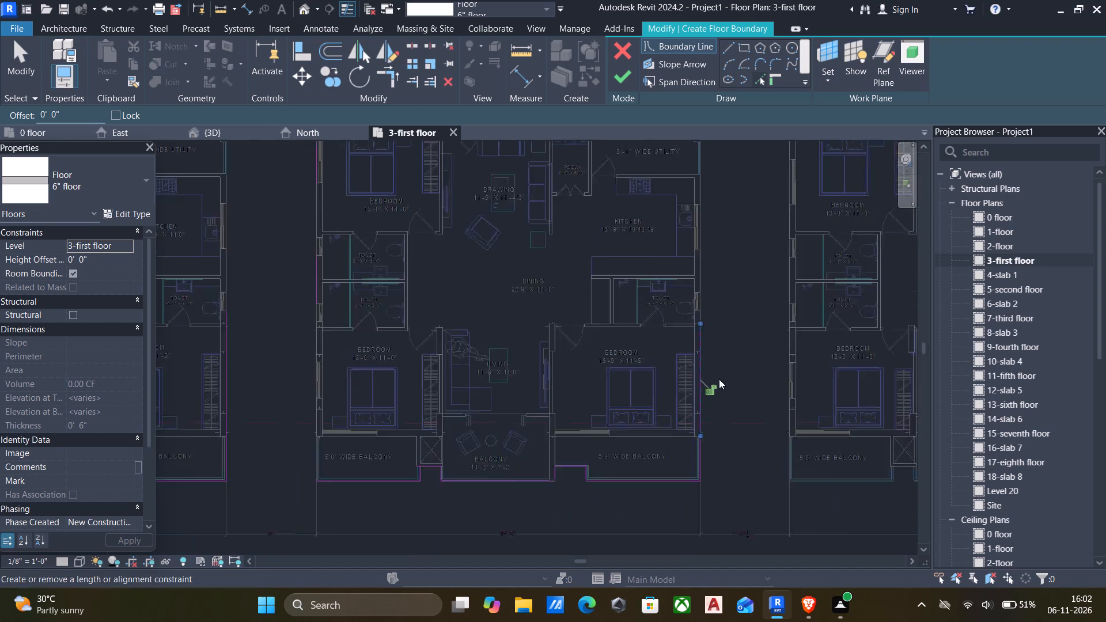
scroll(740, 184, up, 10)
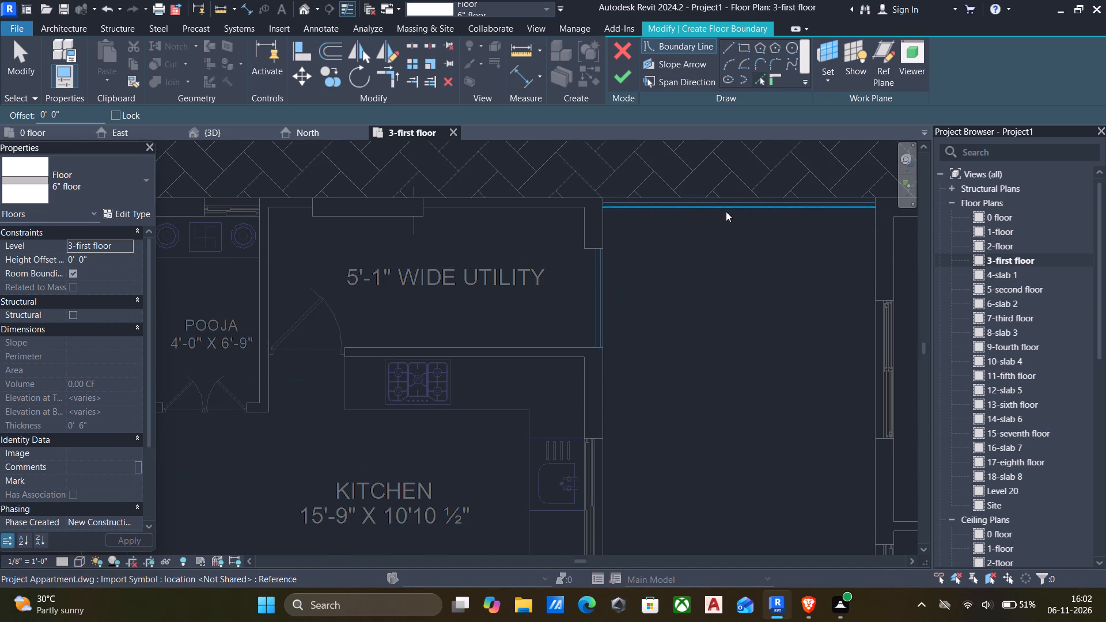
click(724, 211)
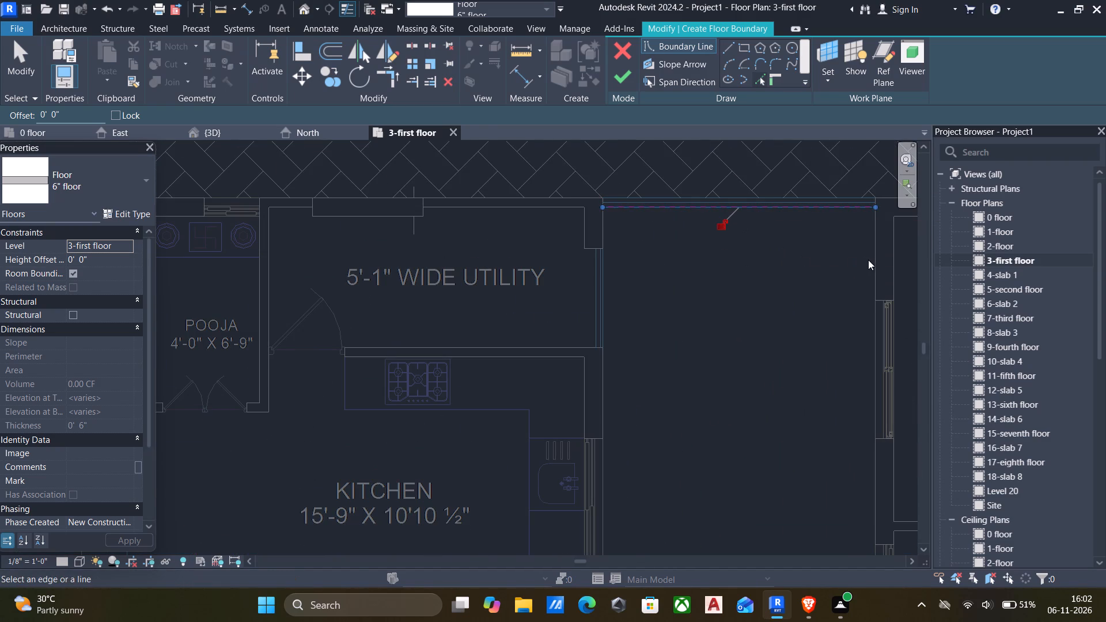
click(874, 263)
Trace the long outer edge of the next unit's 5'0" wide balcony, beside the open strip.
scroll(867, 268, down, 6)
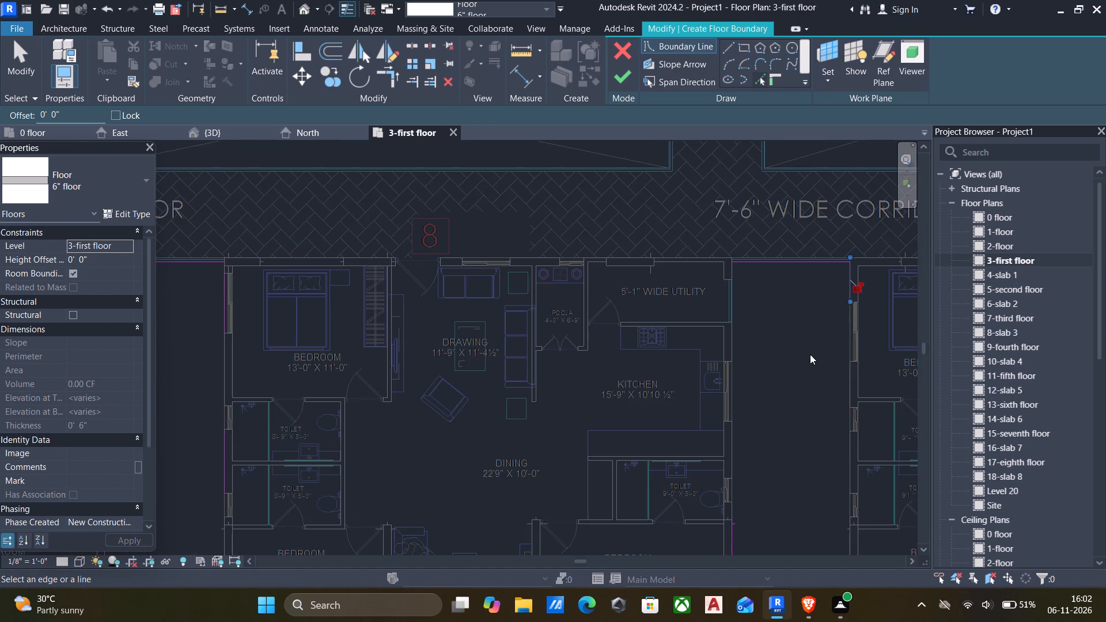
scroll(810, 355, down, 2)
middle_drag(808, 359, 719, 325)
middle_drag(740, 365, 726, 309)
middle_drag(727, 342, 726, 331)
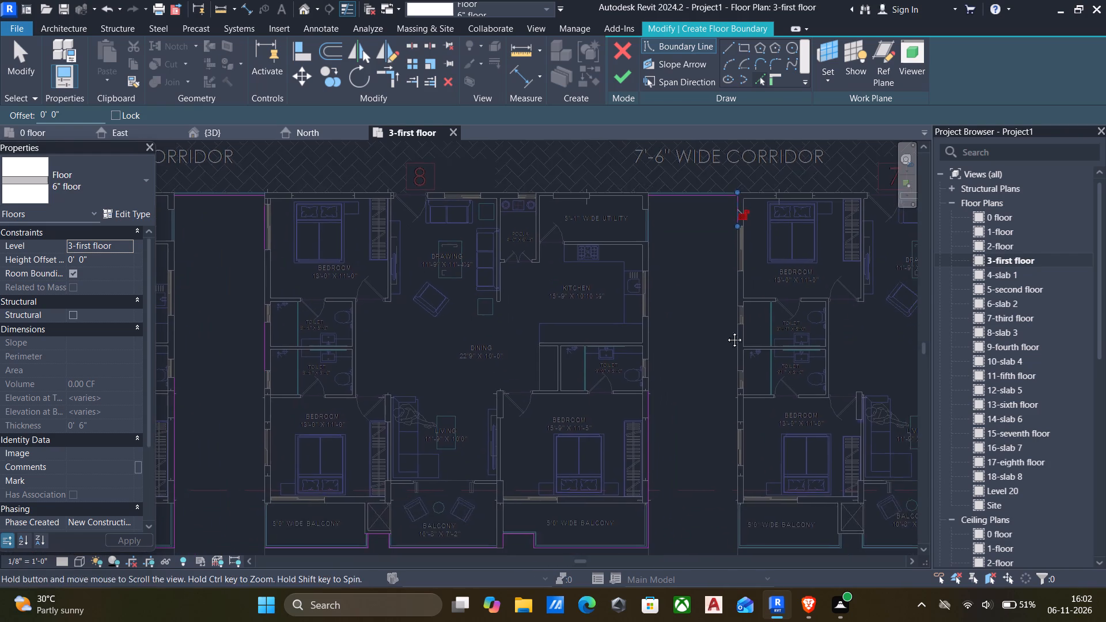
middle_drag(726, 331, 721, 276)
middle_drag(735, 325, 714, 276)
scroll(773, 446, up, 6)
scroll(716, 424, up, 3)
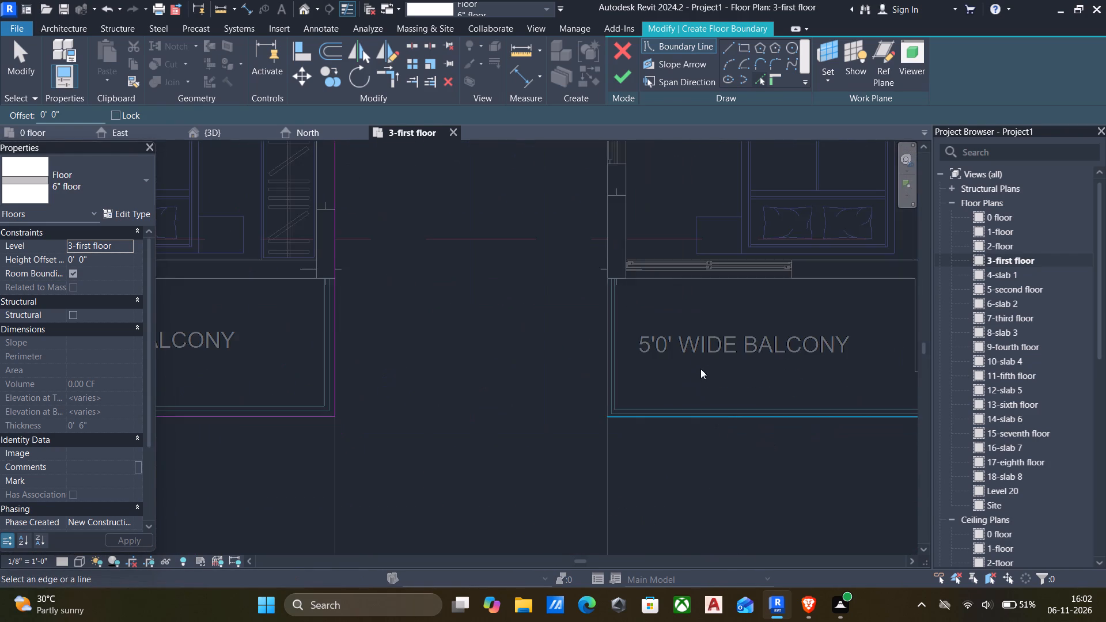
scroll(707, 333, down, 6)
scroll(748, 419, up, 4)
scroll(747, 346, up, 8)
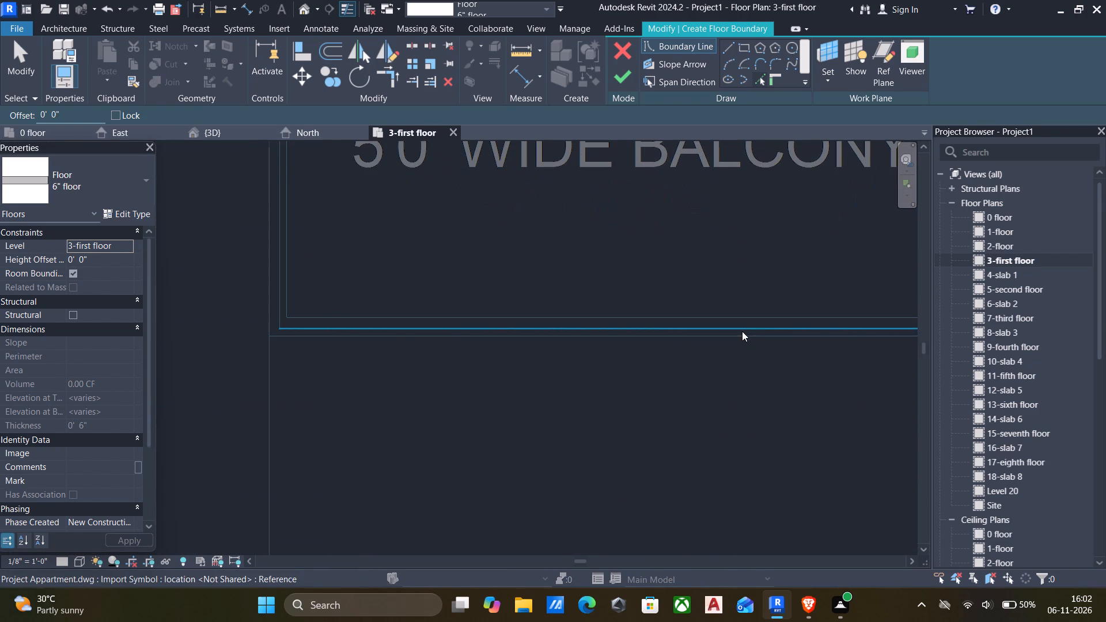
click(736, 339)
Trace the three sides of the recess below the crossed duct between this unit's 5'0" wide and 10'-8" x 7'-2" balconies.
scroll(735, 341, down, 6)
middle_drag(734, 344, 643, 351)
scroll(806, 321, up, 5)
click(813, 310)
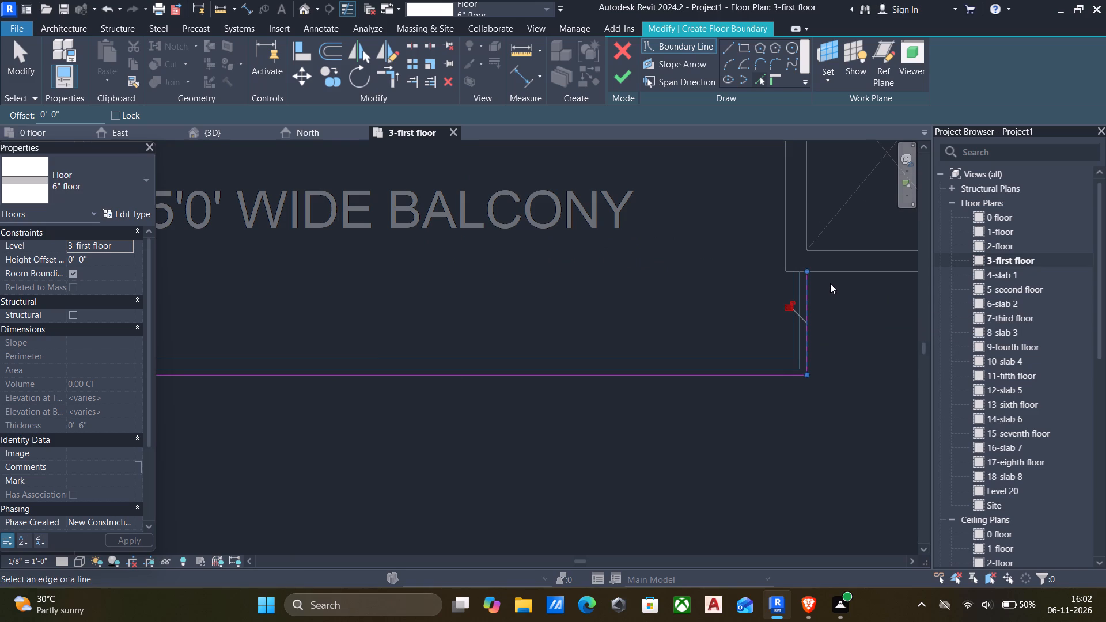
click(834, 274)
scroll(825, 299, down, 5)
middle_drag(824, 310, 581, 321)
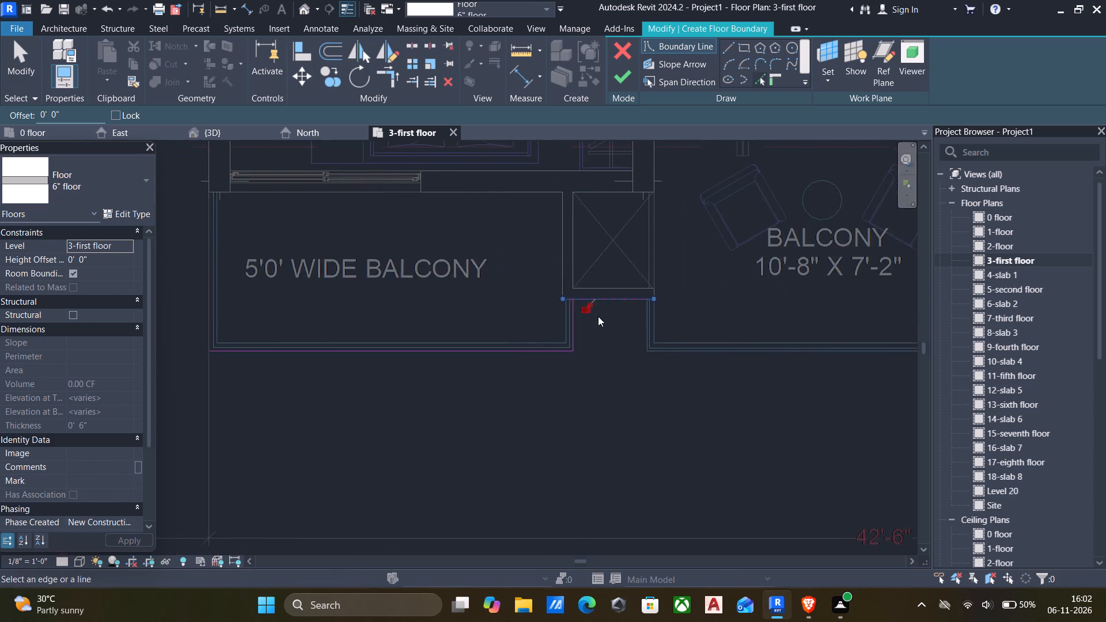
scroll(657, 314, up, 7)
click(632, 327)
Trace the outer front edge of this unit's 10'-8" x 7'-2" balcony.
scroll(633, 344, down, 4)
middle_drag(628, 351, 620, 353)
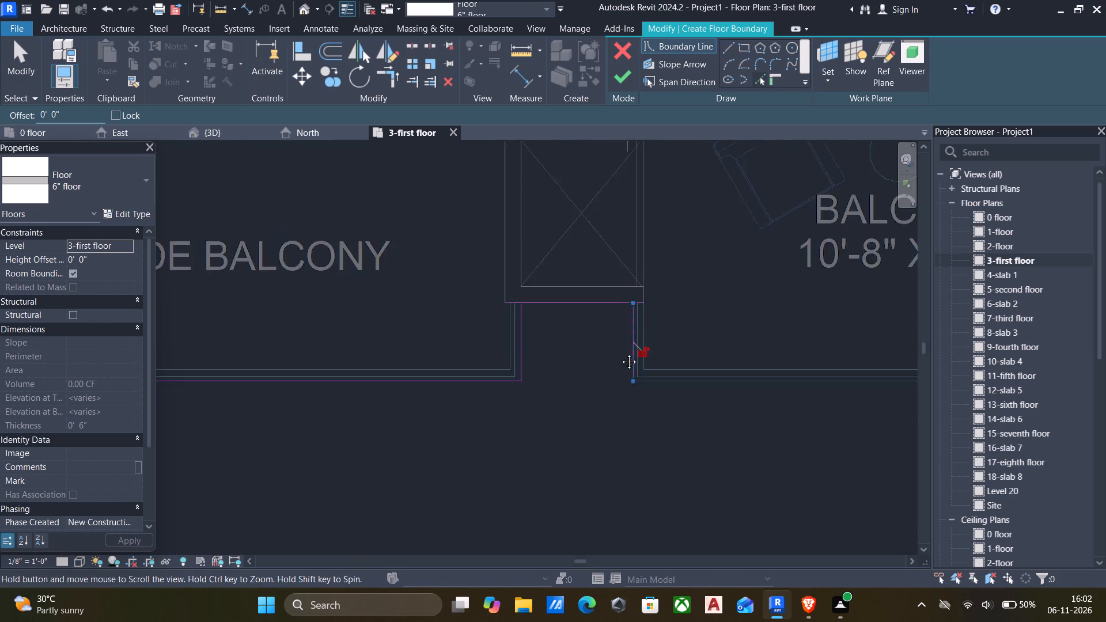
middle_drag(620, 353, 528, 356)
scroll(690, 400, up, 3)
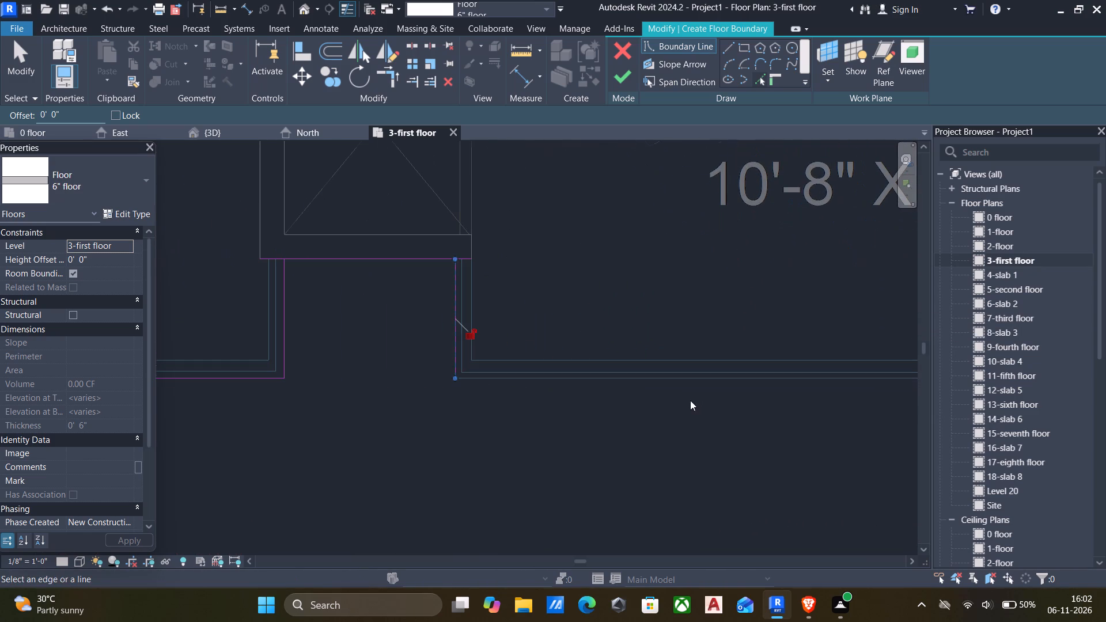
click(684, 384)
Trace the outer wall line at the far side of the 10'-8" x 7'-2" balcony, where it meets the following 5'0" wide balcony.
scroll(684, 389, down, 5)
middle_drag(682, 392, 586, 375)
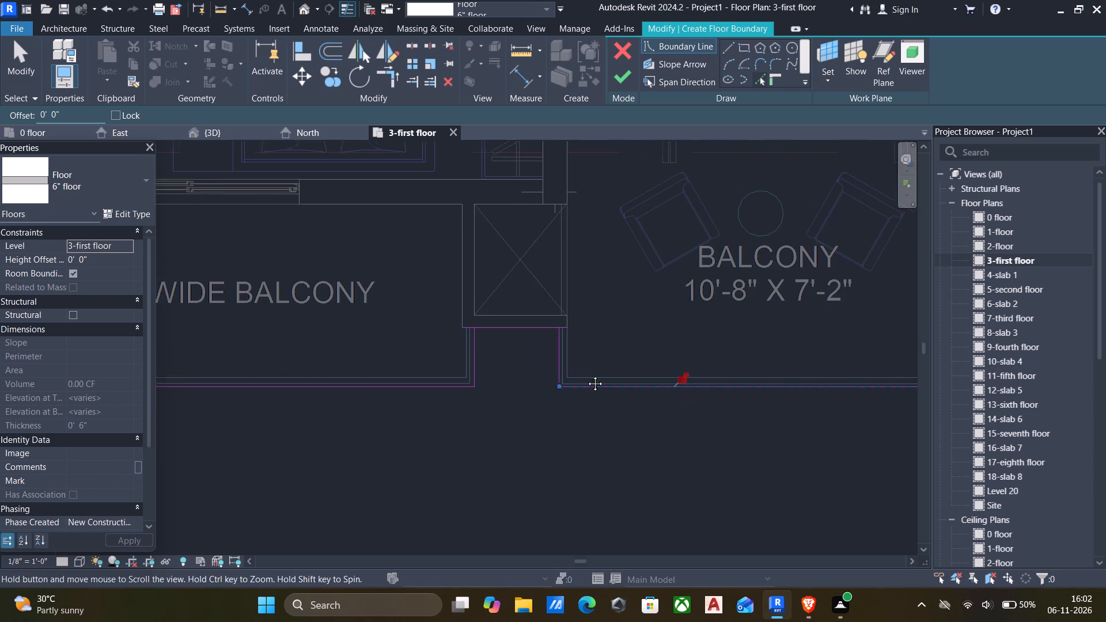
middle_drag(586, 375, 486, 358)
scroll(592, 367, down, 4)
scroll(809, 378, down, 1)
middle_drag(780, 385, 585, 371)
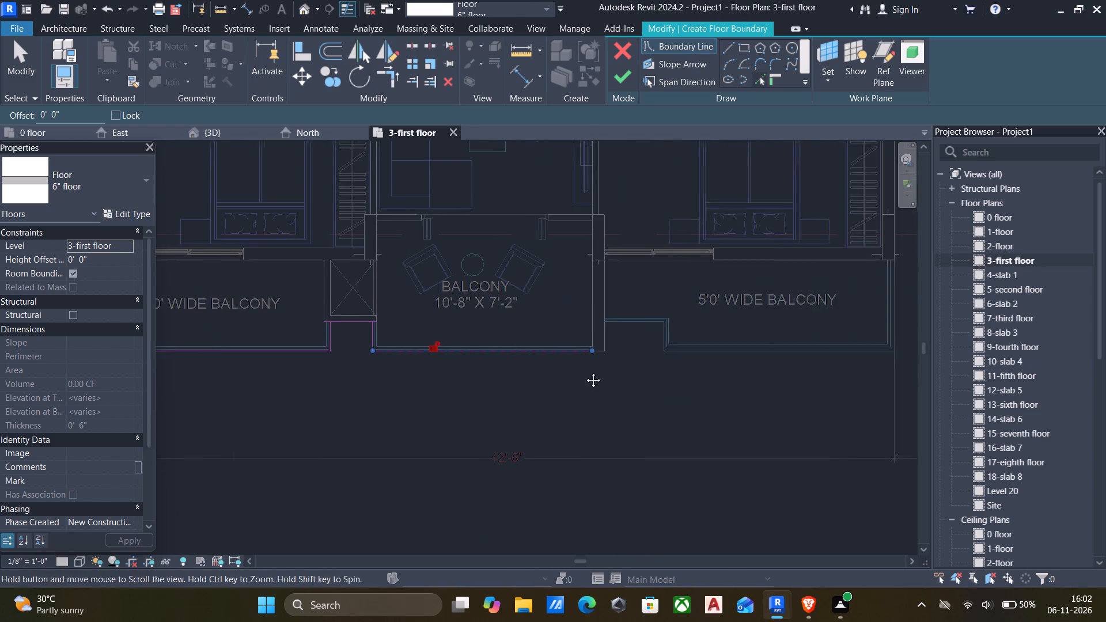
middle_drag(585, 371, 572, 370)
scroll(536, 312, up, 8)
click(541, 346)
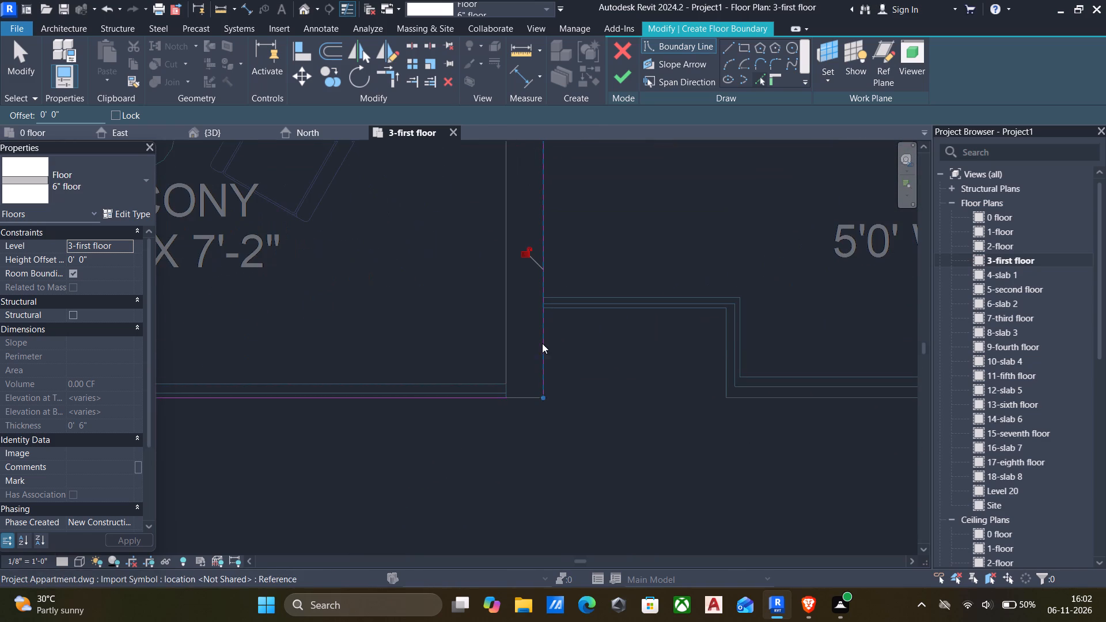
Trace the two outermost lines of the notch in the 5'0" wide balcony beside the 10'-8" x 7'-2" balcony wall.
scroll(552, 342, up, 1)
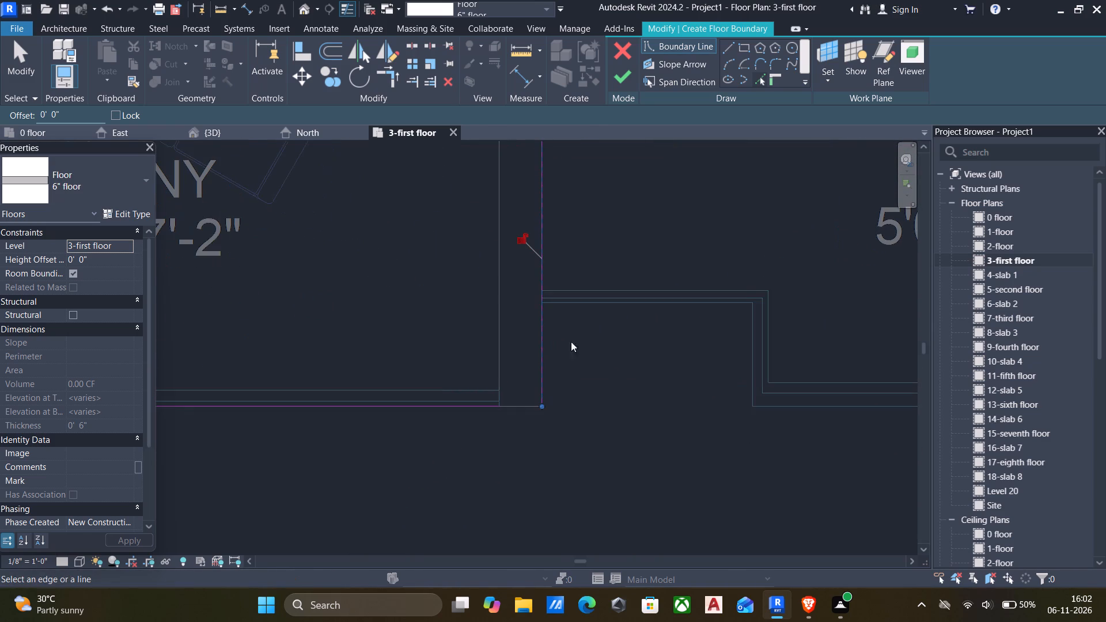
scroll(589, 325, up, 3)
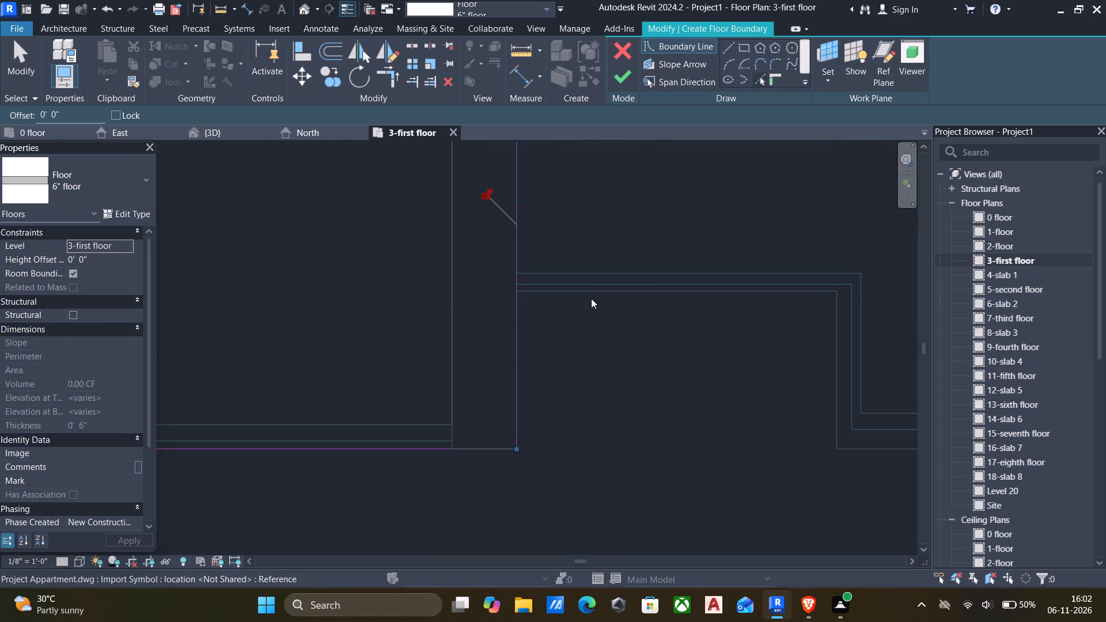
scroll(589, 298, up, 2)
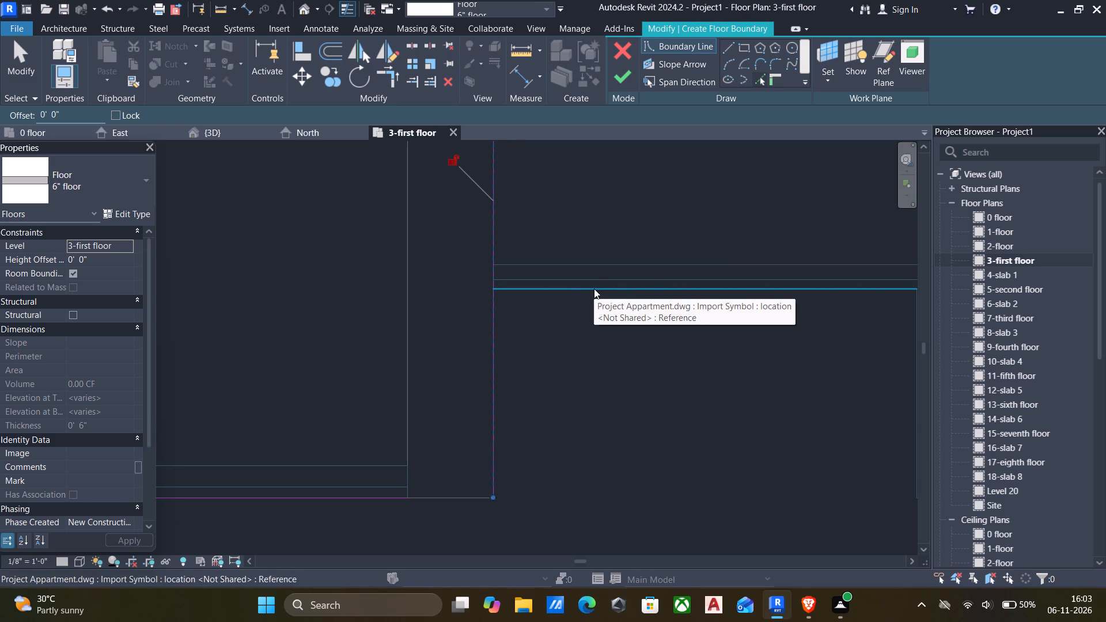
click(594, 289)
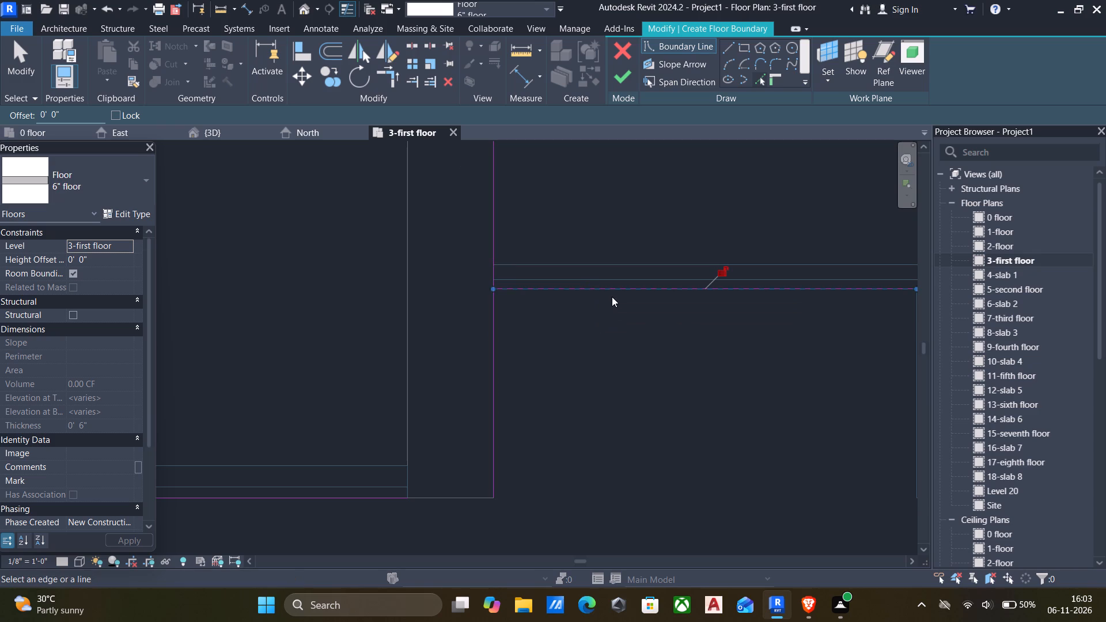
scroll(613, 302, down, 5)
middle_drag(607, 308, 565, 302)
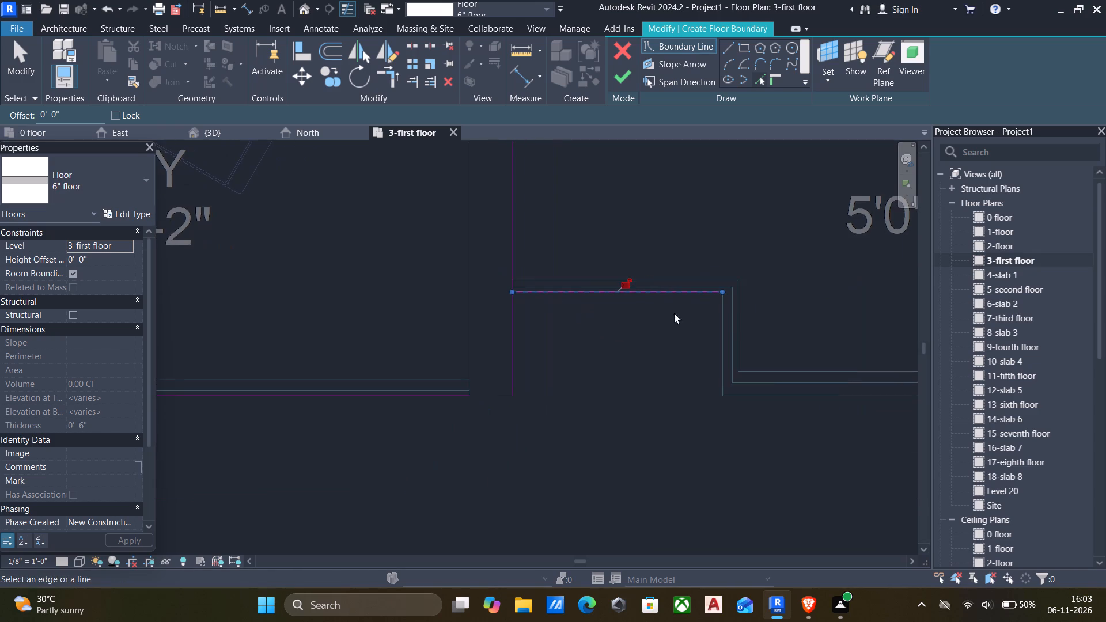
scroll(736, 324, up, 4)
click(713, 317)
Trace the long outer front edge and the outer end edge of the notched 5'0" wide balcony, up to the open strip.
scroll(701, 323, down, 4)
middle_drag(695, 329, 595, 308)
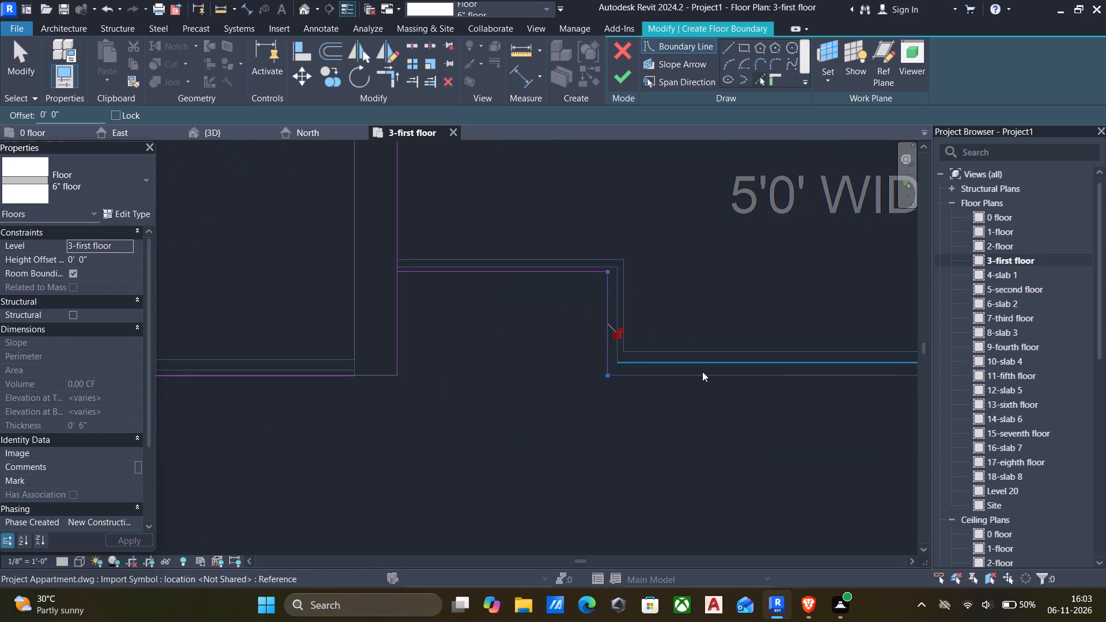
click(704, 377)
scroll(708, 386, down, 4)
middle_drag(708, 386, 624, 361)
scroll(631, 370, down, 3)
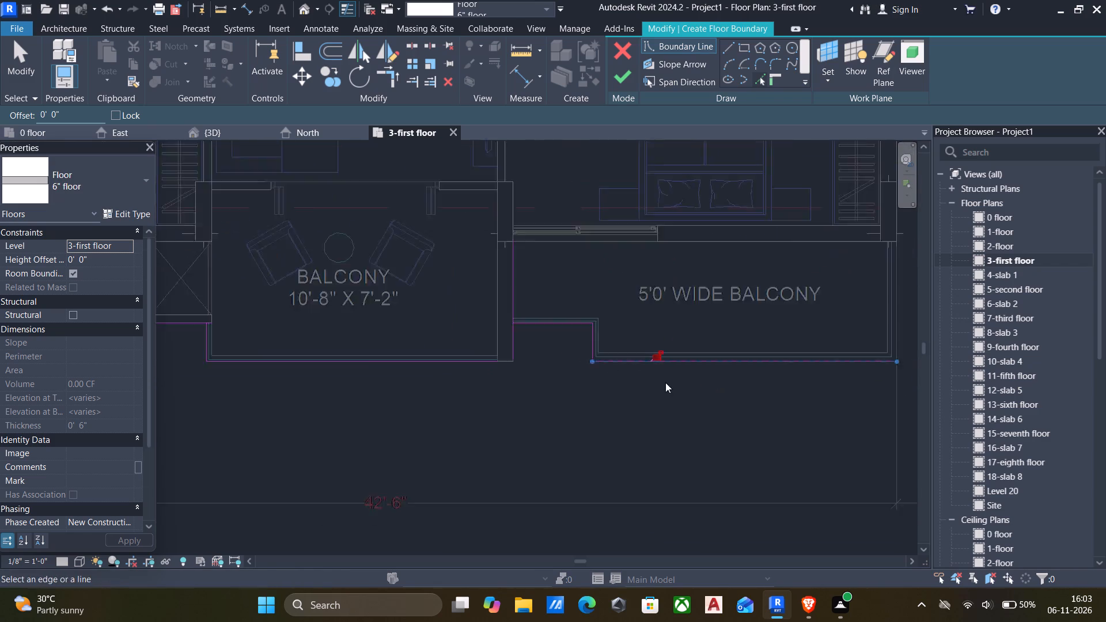
scroll(665, 382, down, 1)
middle_drag(661, 383, 443, 343)
scroll(671, 318, up, 5)
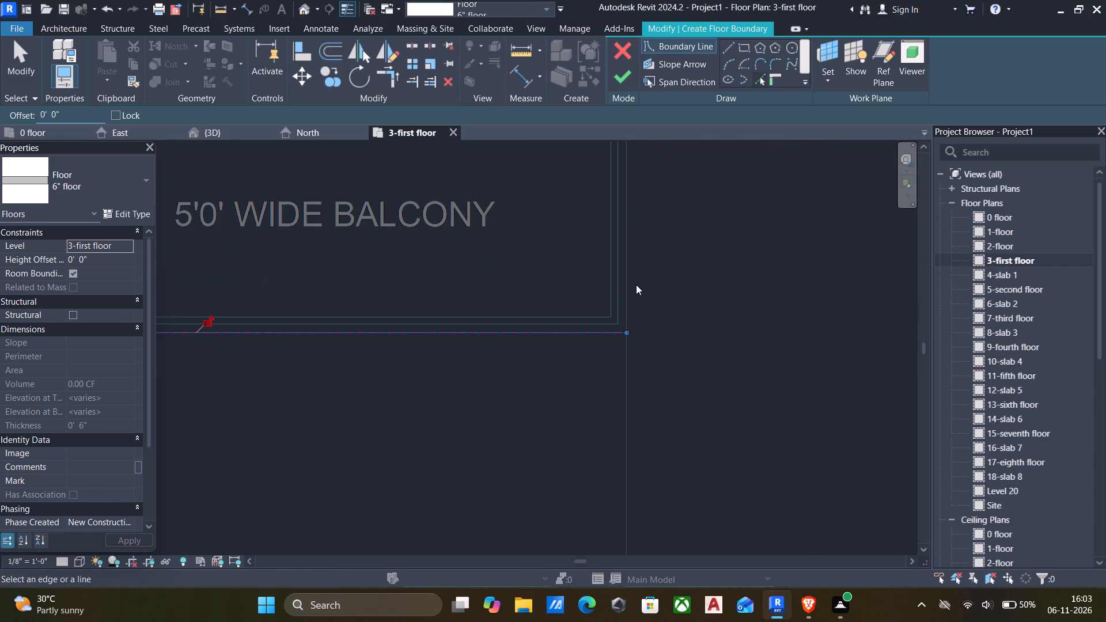
click(625, 274)
scroll(639, 287, down, 6)
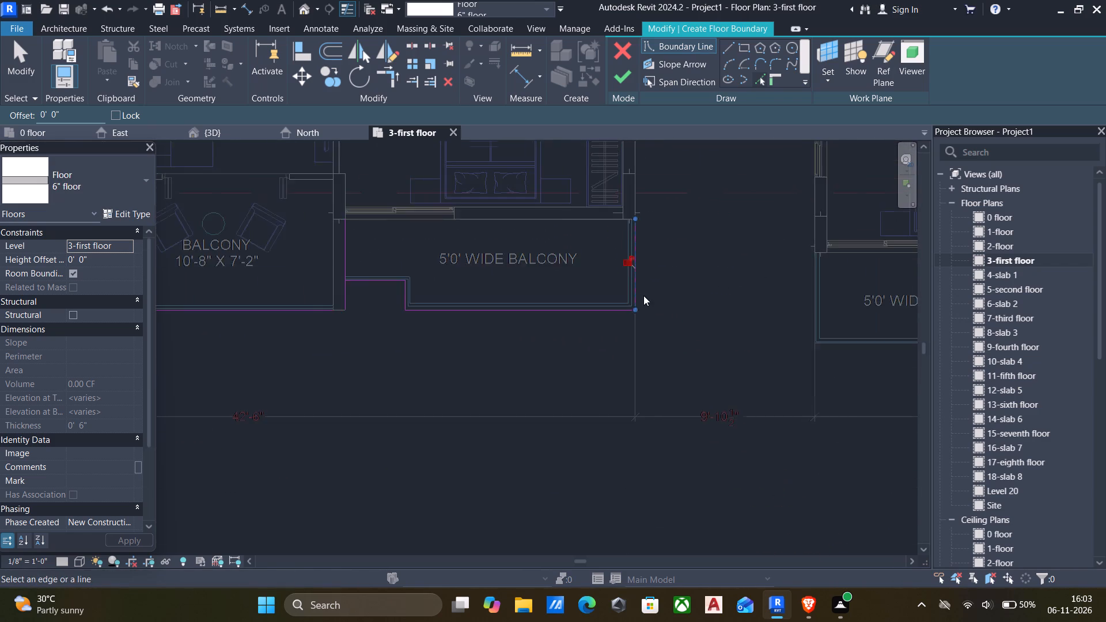
middle_drag(643, 298, 647, 352)
scroll(648, 354, up, 1)
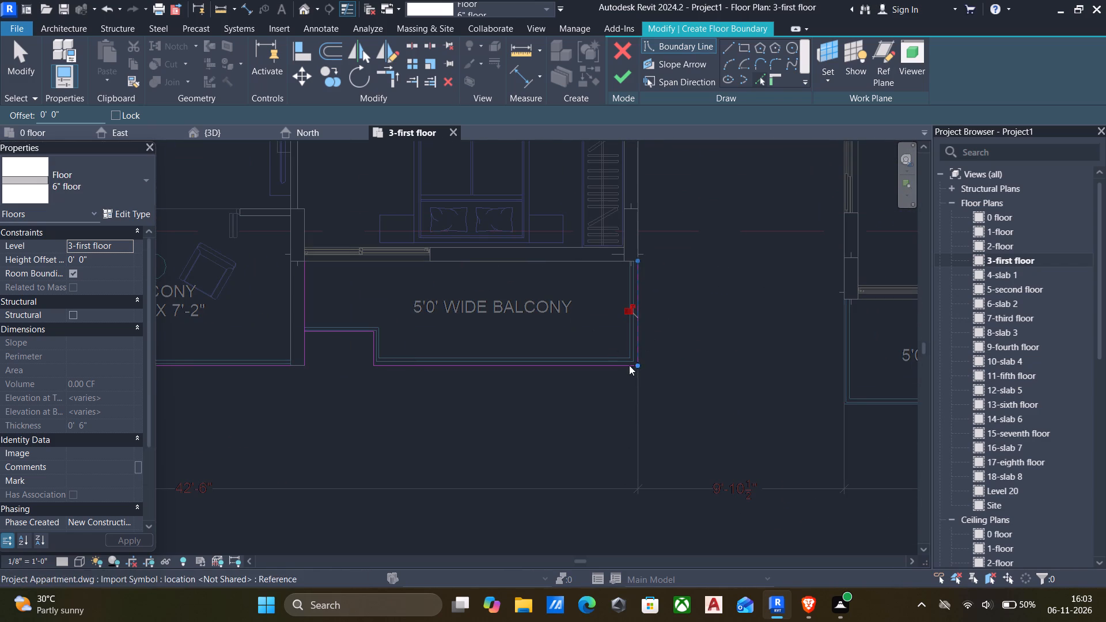